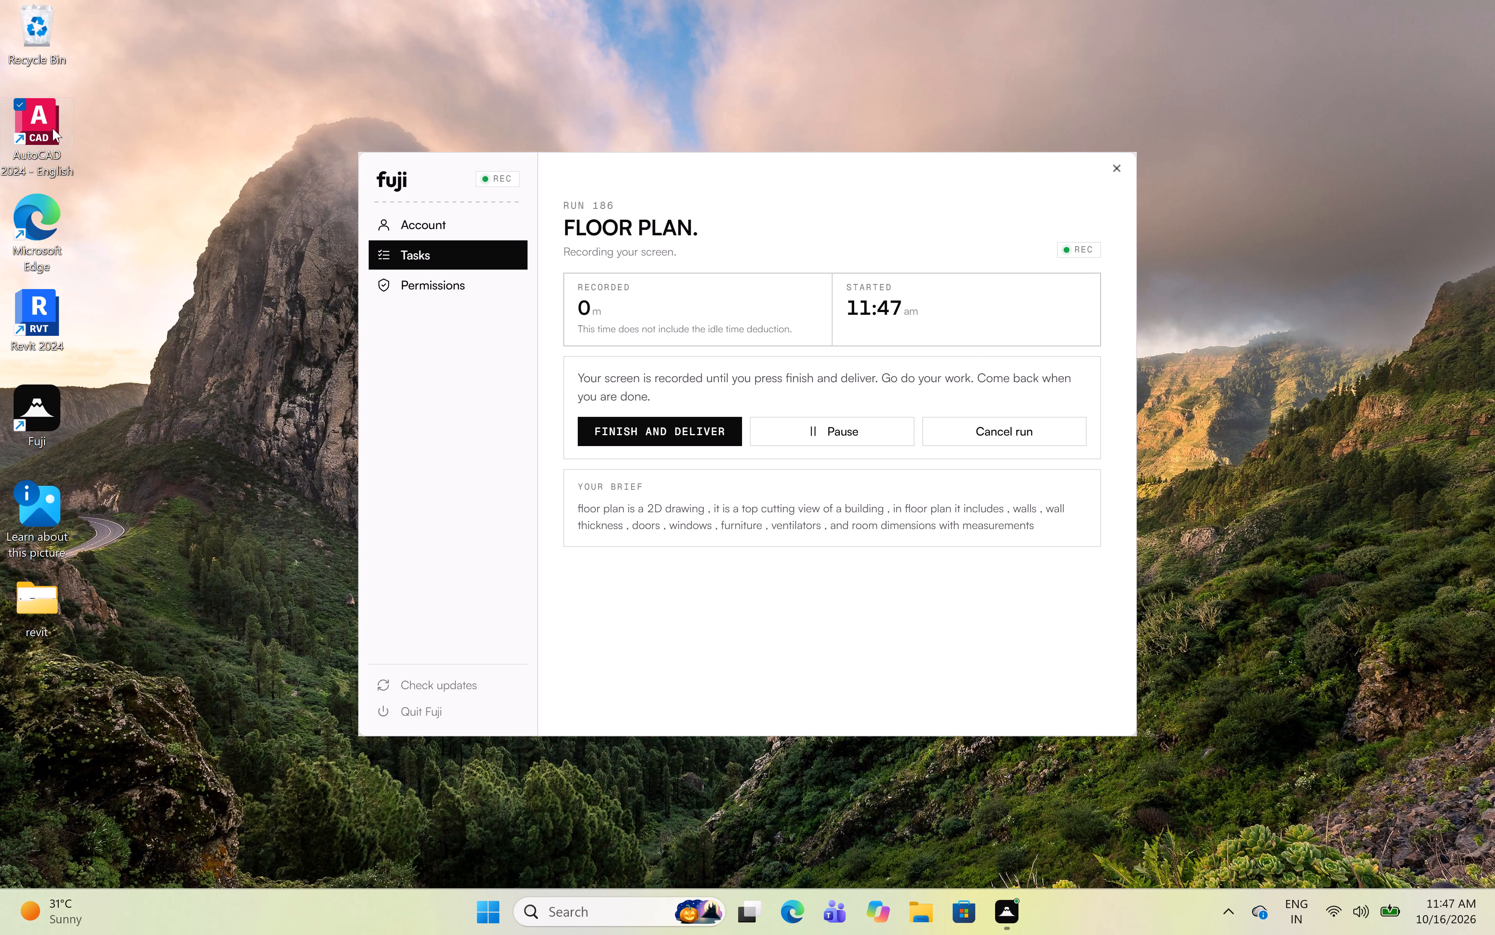
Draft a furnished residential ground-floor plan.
Launch AutoCAD 2024 and create a new blank drawing.
{"action": "double_click", "coordinate": [35, 108]}
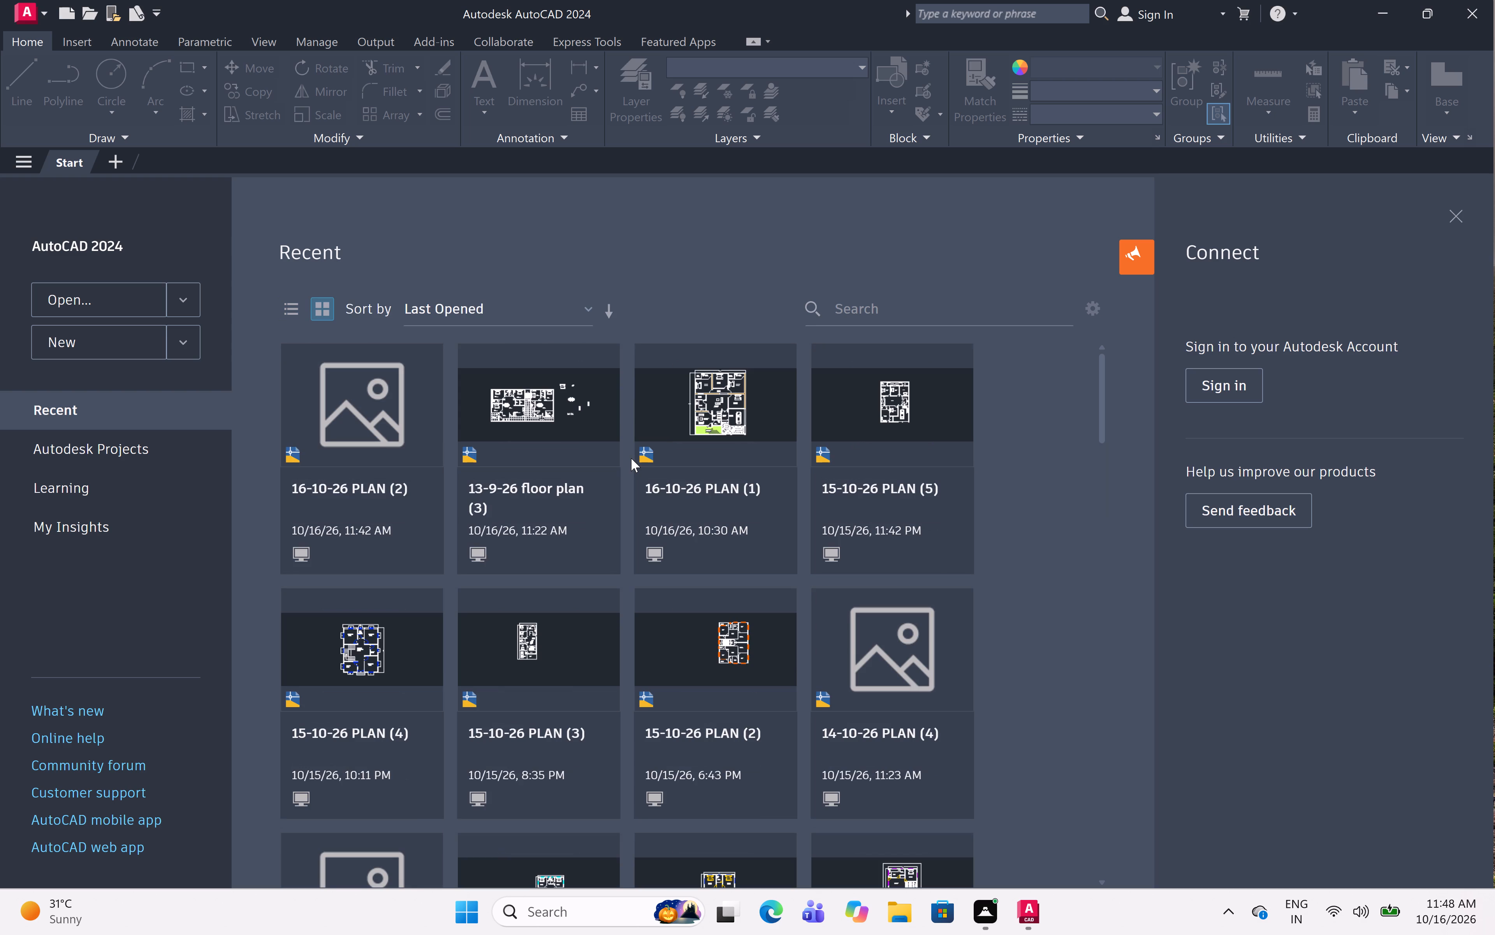
{"action": "left_click", "coordinate": [116, 351]}
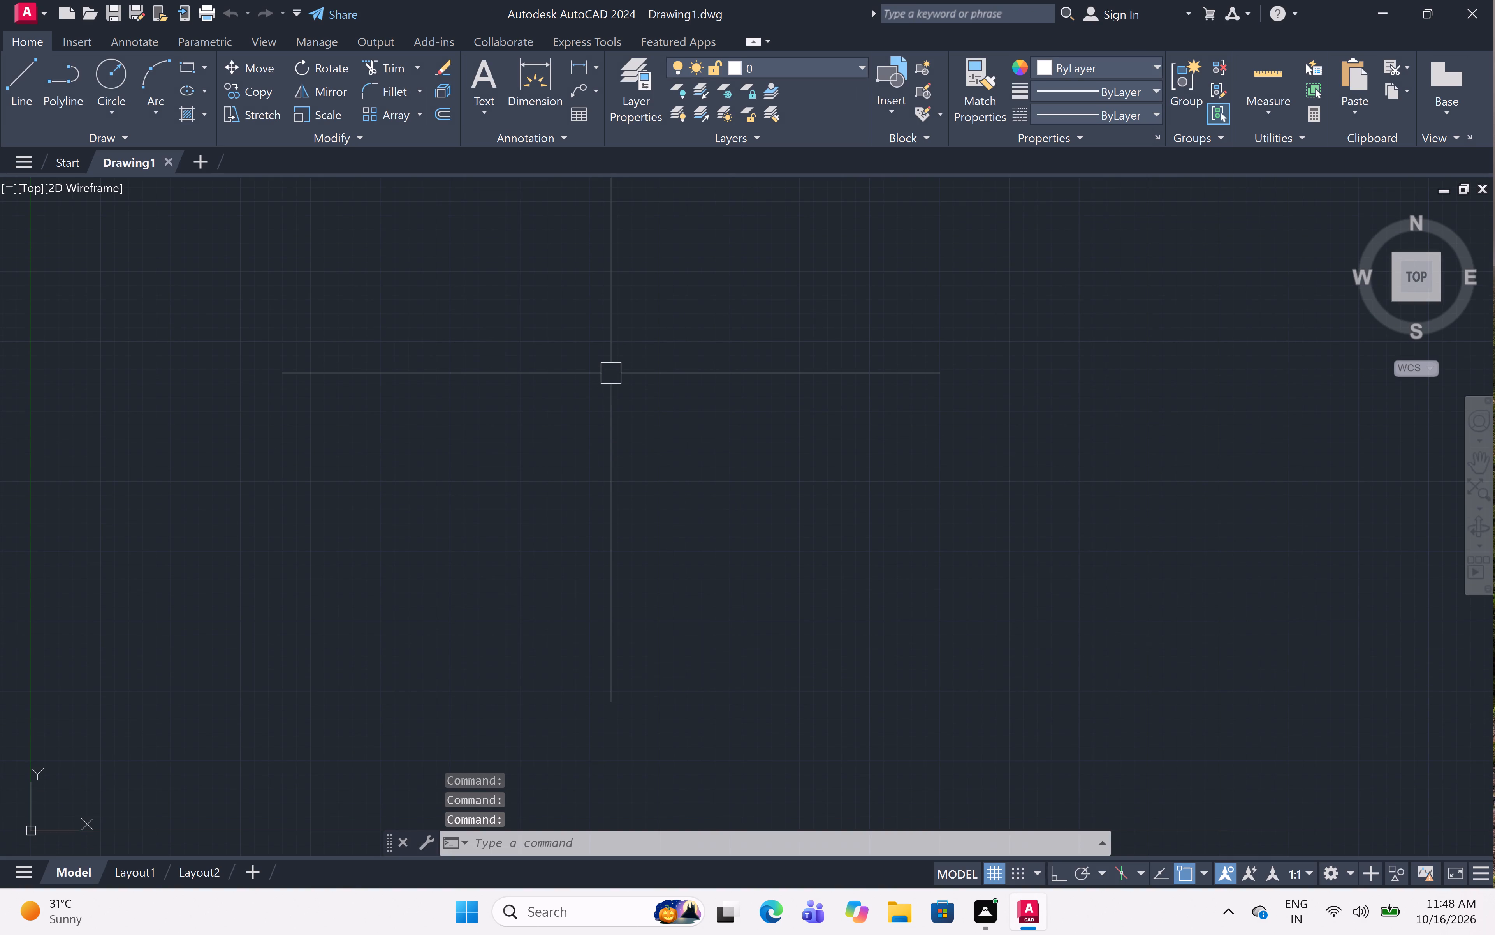
Set the drawing units to Engineering length type with 0'-0.0" precision.
{"action": "scroll", "coordinate": [611, 374], "scroll_direction": "down", "scroll_amount": 6}
{"action": "scroll", "coordinate": [632, 344], "scroll_direction": "down", "scroll_amount": 3}
{"action": "scroll", "coordinate": [698, 270], "scroll_direction": "down", "scroll_amount": 2}
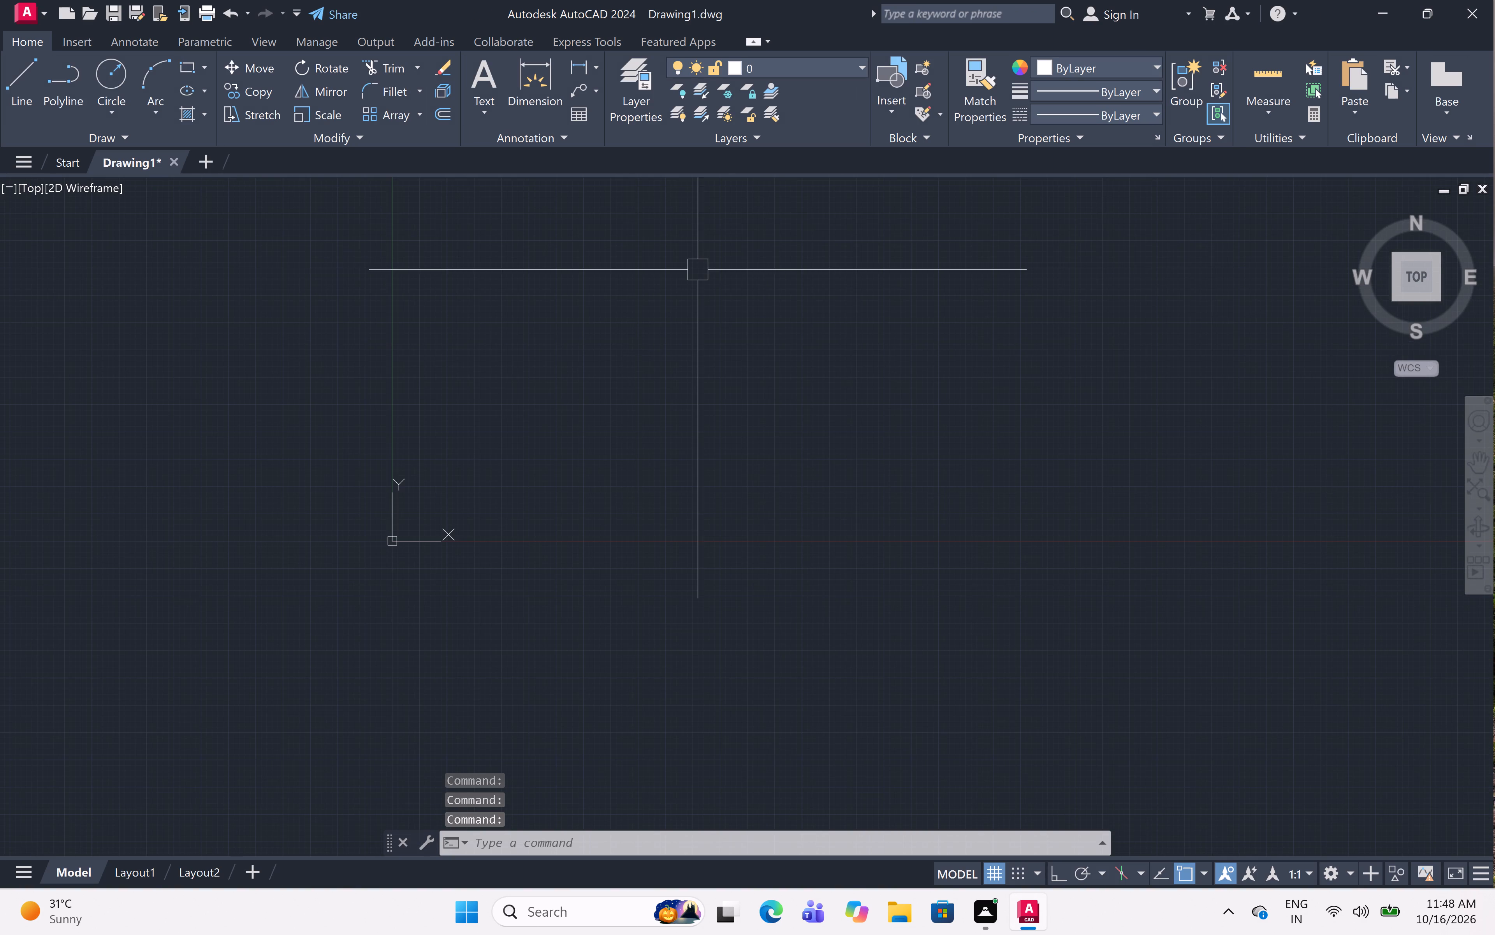
{"action": "scroll", "coordinate": [784, 213], "scroll_direction": "down", "scroll_amount": 1}
{"action": "middle_click_drag", "start_coordinate": [784, 213], "coordinate": [652, 418]}
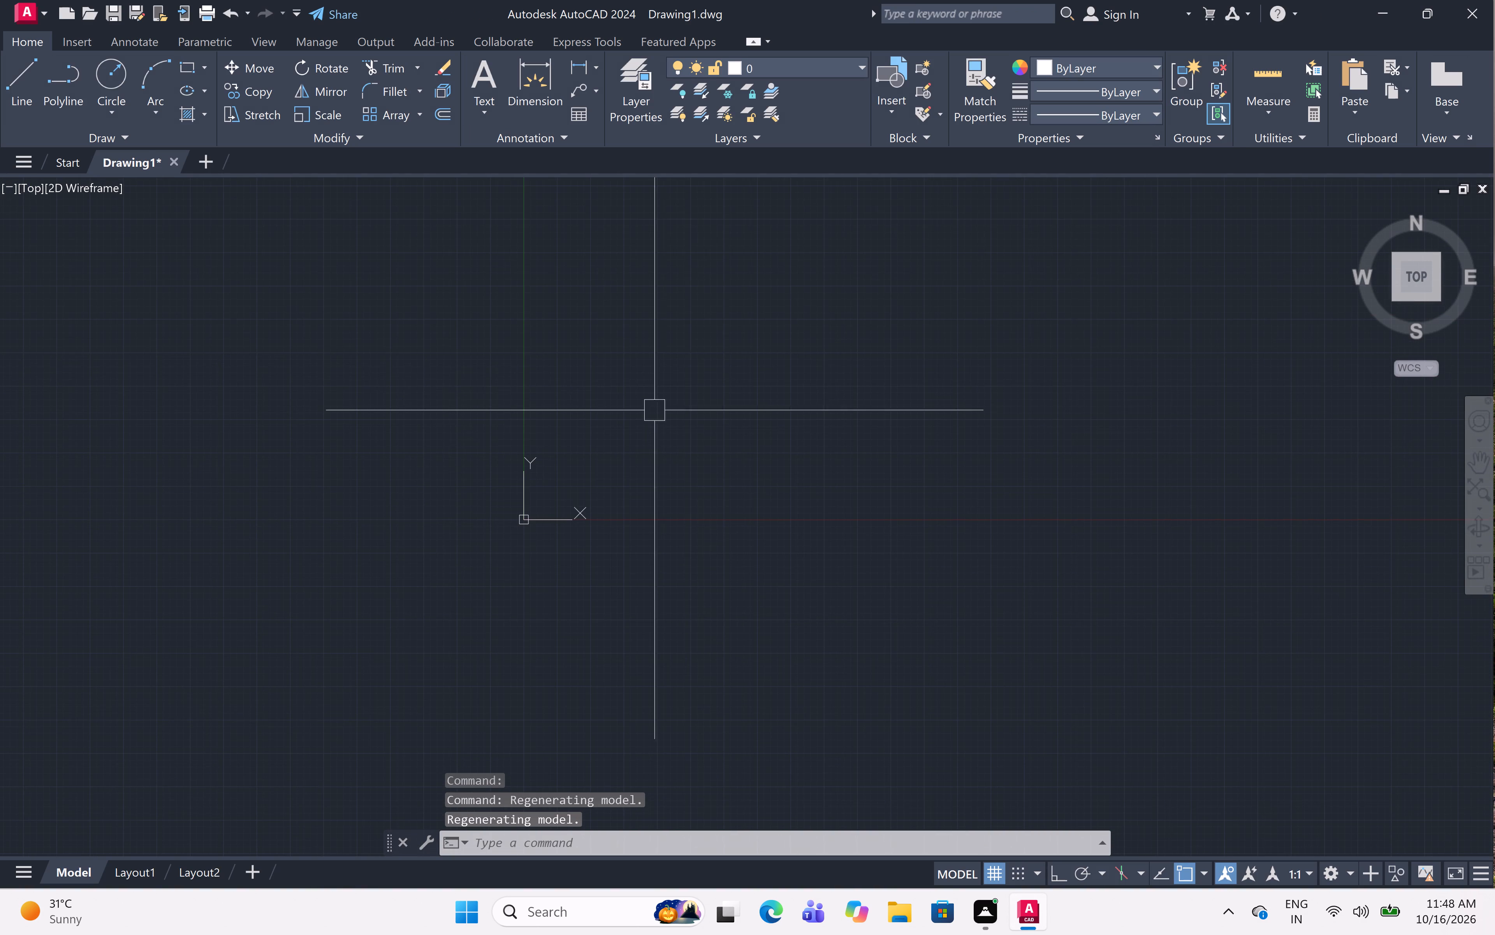
{"action": "scroll", "coordinate": [778, 316], "scroll_direction": "down", "scroll_amount": 1}
{"action": "middle_click_drag", "start_coordinate": [834, 278], "coordinate": [732, 335]}
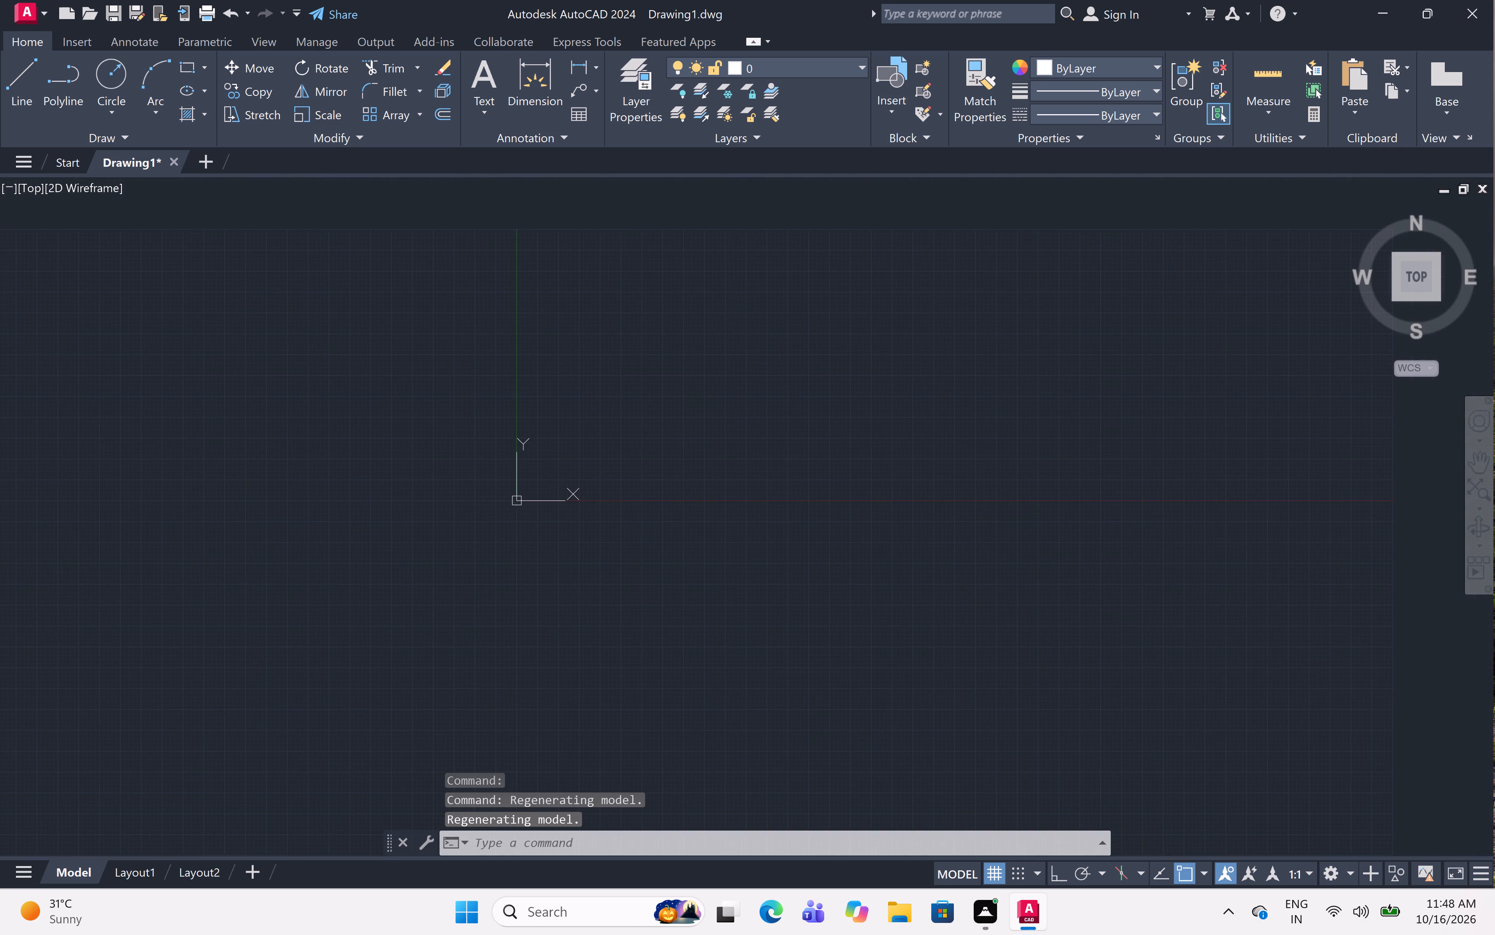
{"action": "scroll", "coordinate": [731, 336], "scroll_direction": "down", "scroll_amount": 2}
{"action": "middle_click_drag", "start_coordinate": [731, 336], "coordinate": [605, 413]}
{"action": "key", "text": "c"}
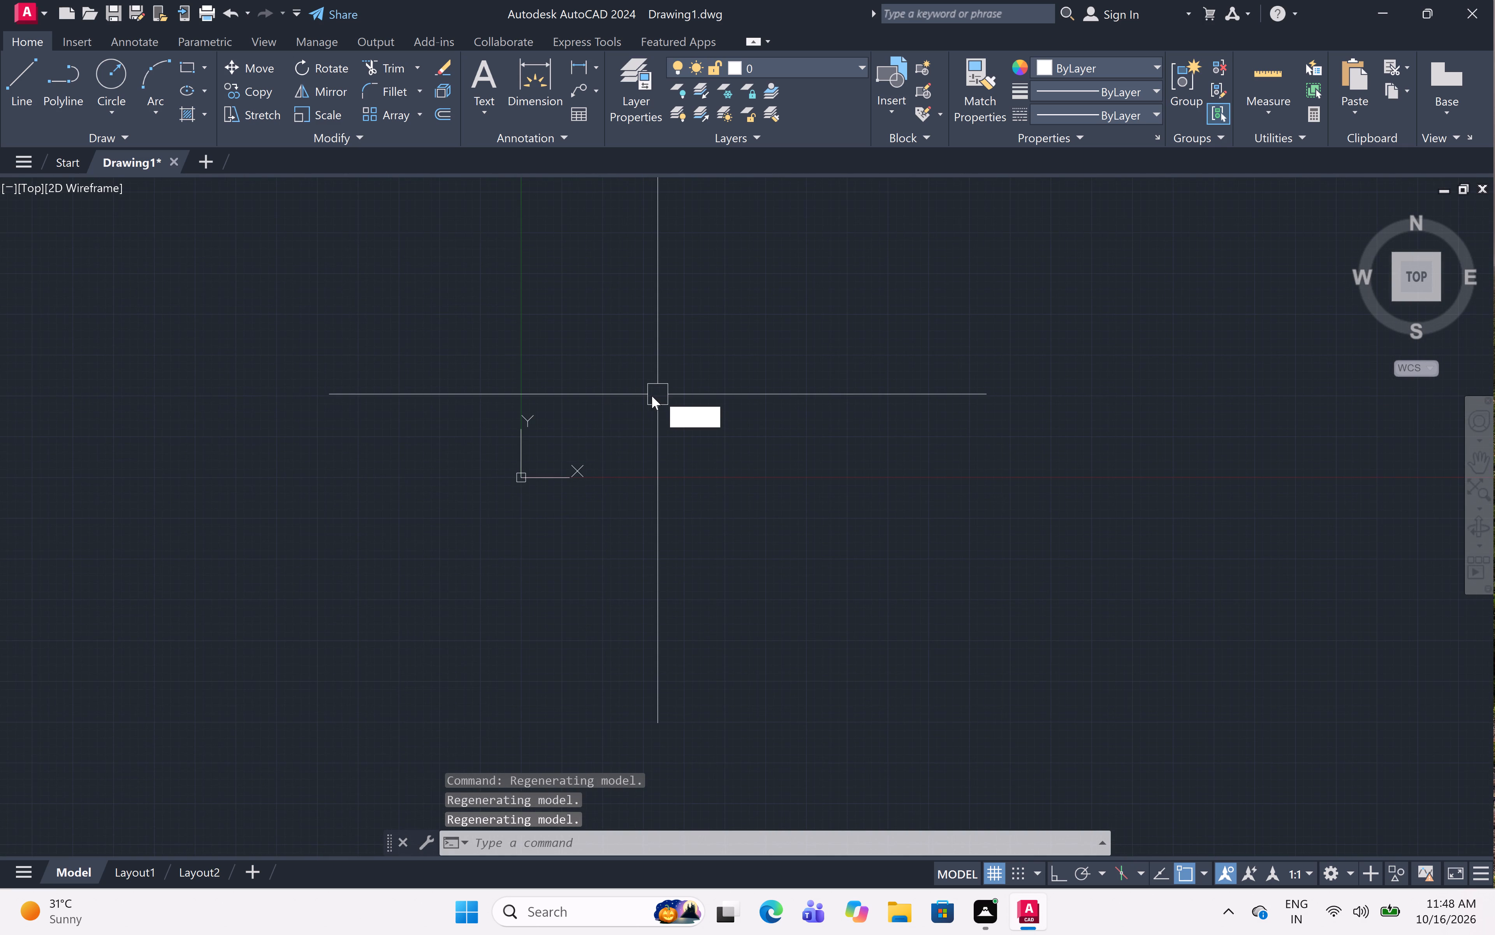
{"action": "key", "text": "BackSpace"}
{"action": "type", "text": "un"}
{"action": "key", "text": "space"}
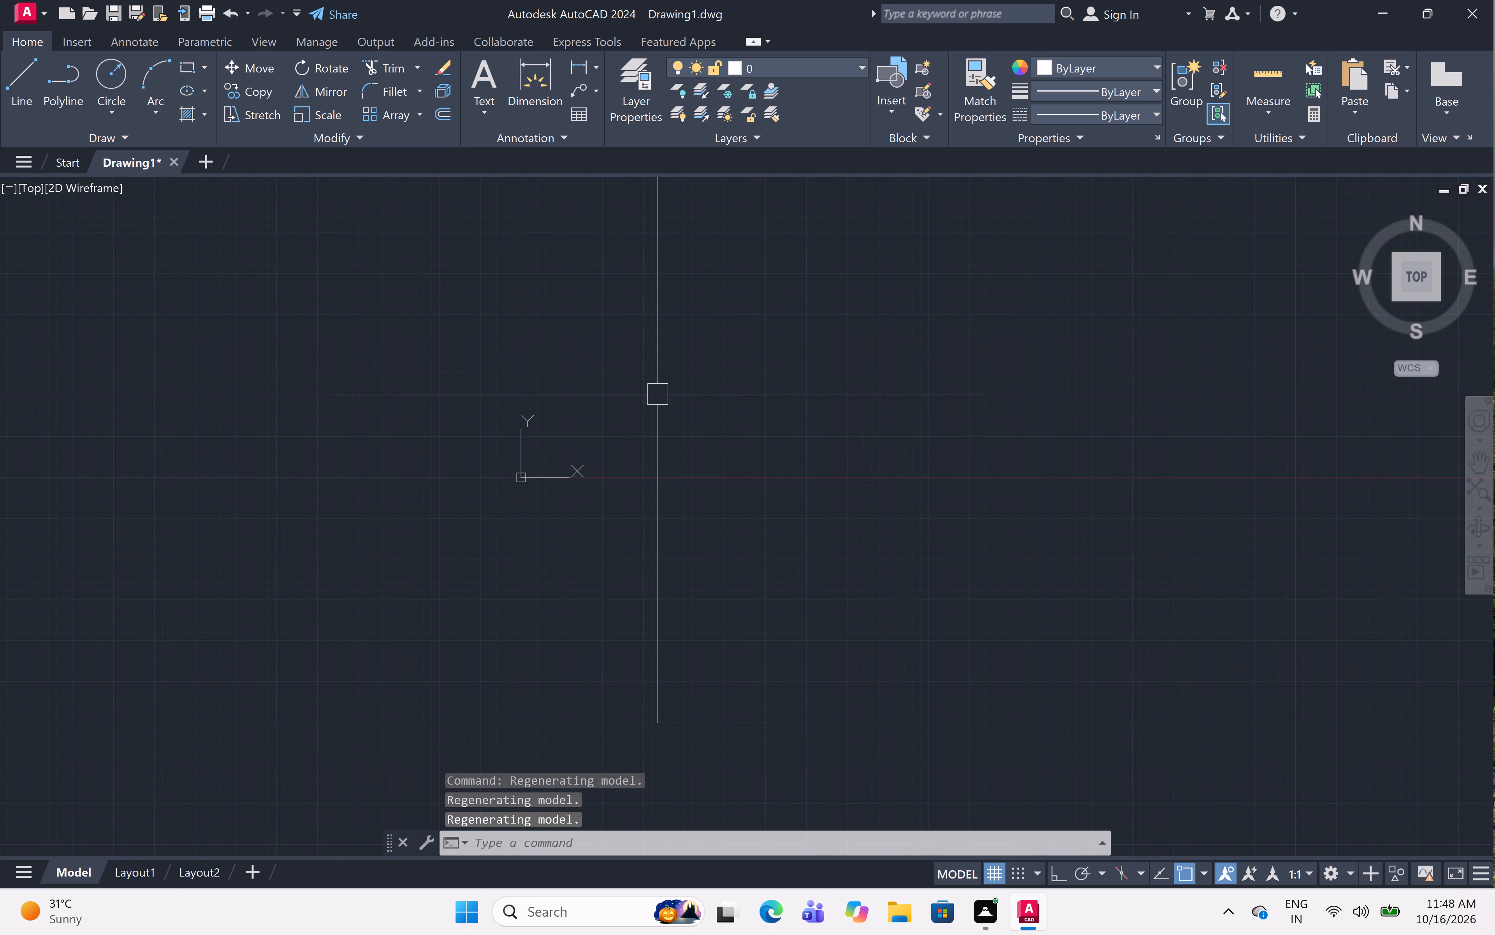
{"action": "left_click", "coordinate": [726, 321]}
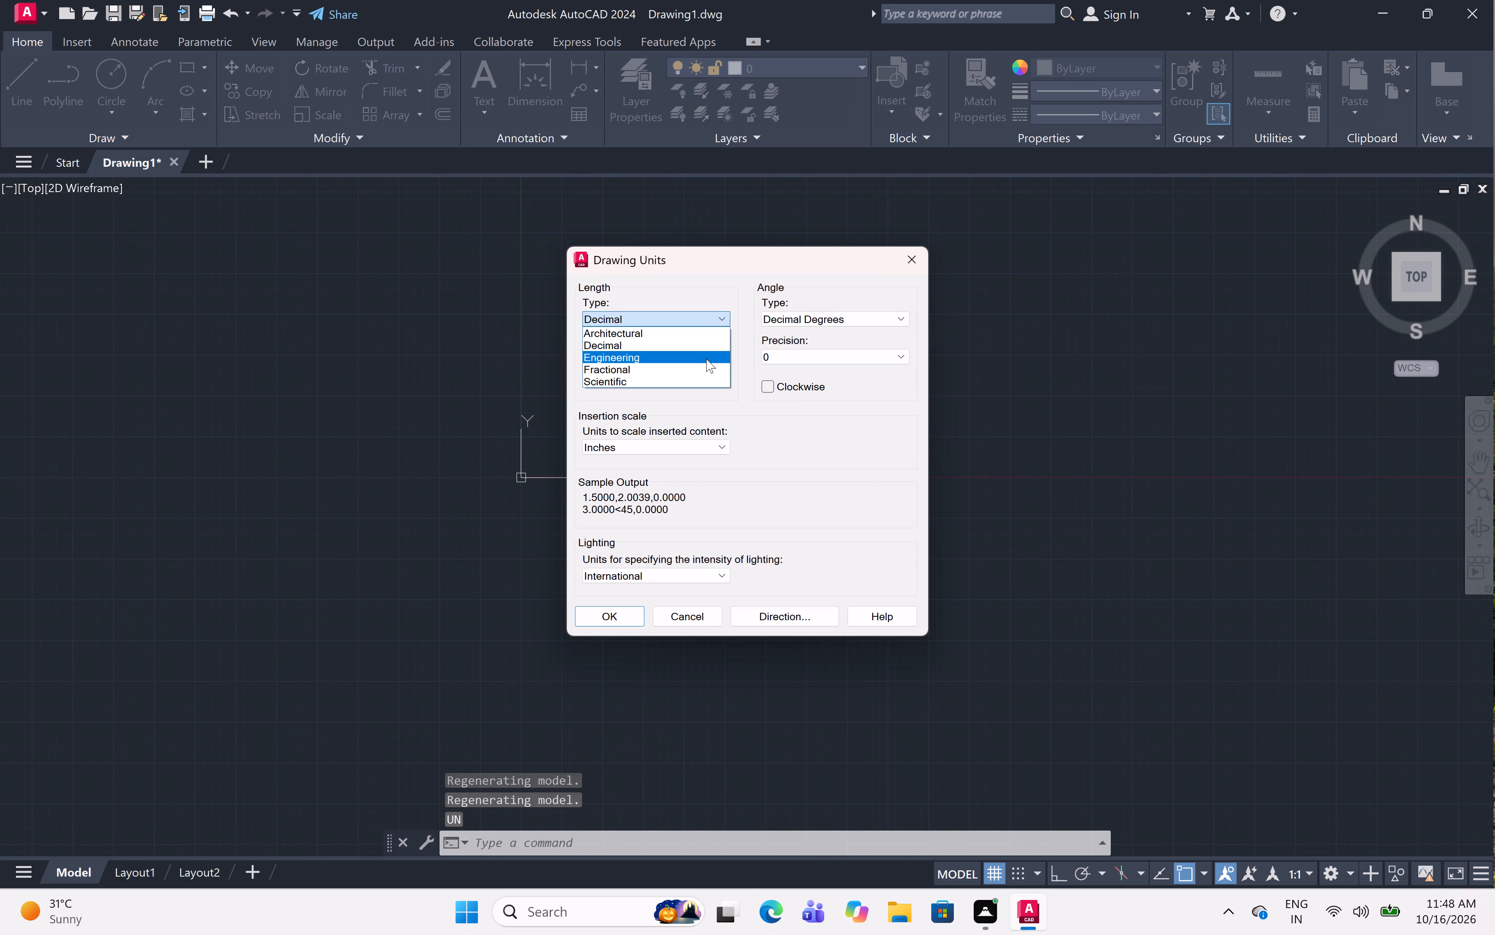
{"action": "left_click", "coordinate": [706, 358]}
{"action": "left_click", "coordinate": [706, 357]}
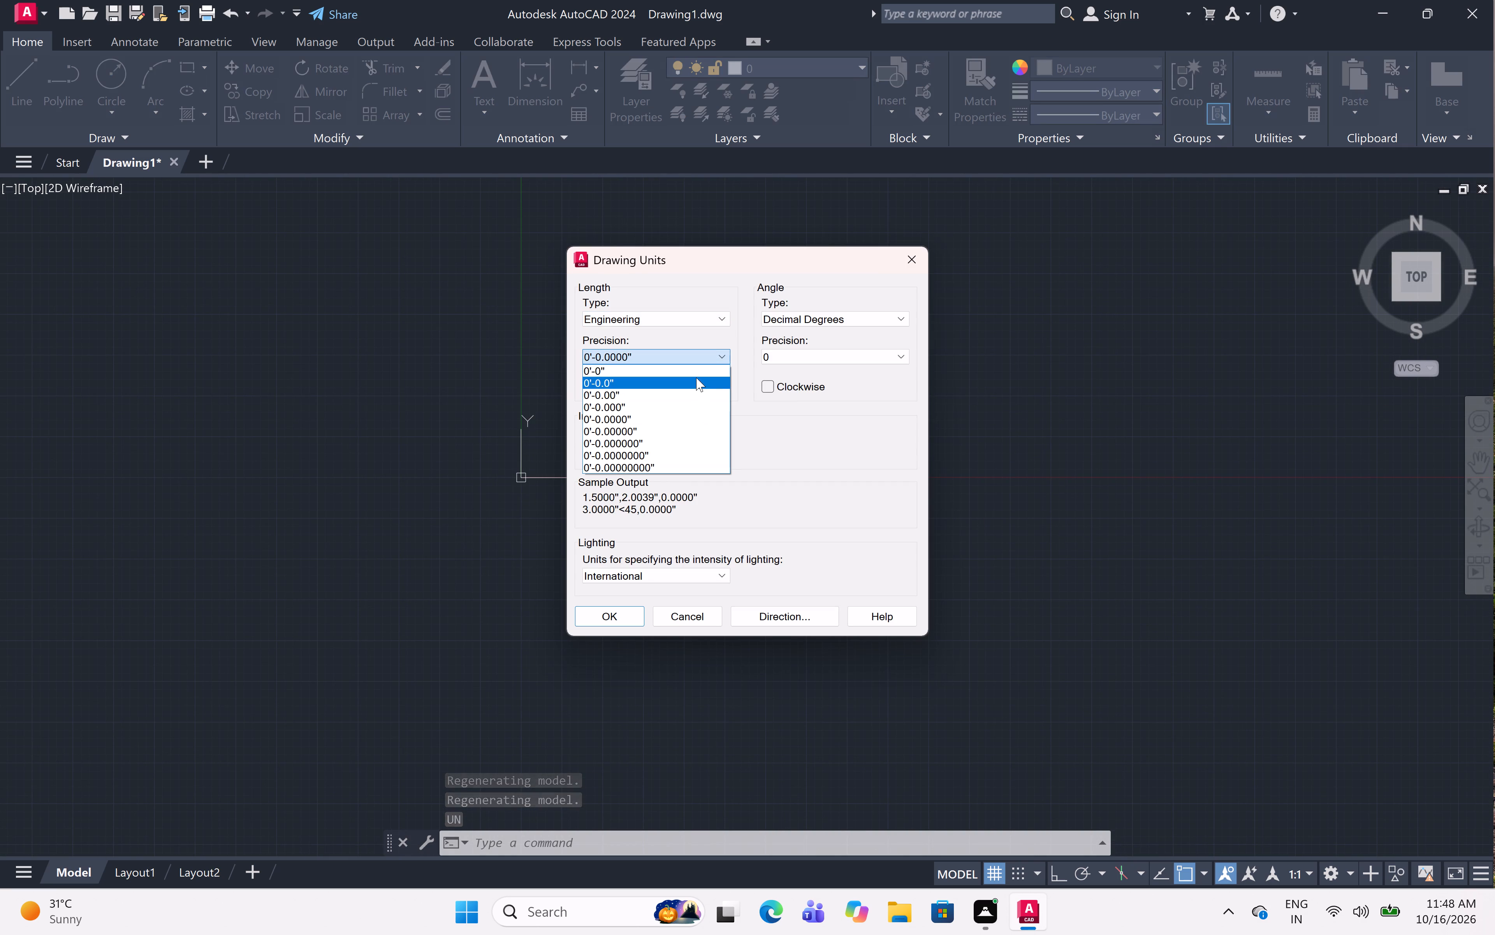
{"action": "left_click", "coordinate": [696, 378]}
{"action": "left_click", "coordinate": [593, 606]}
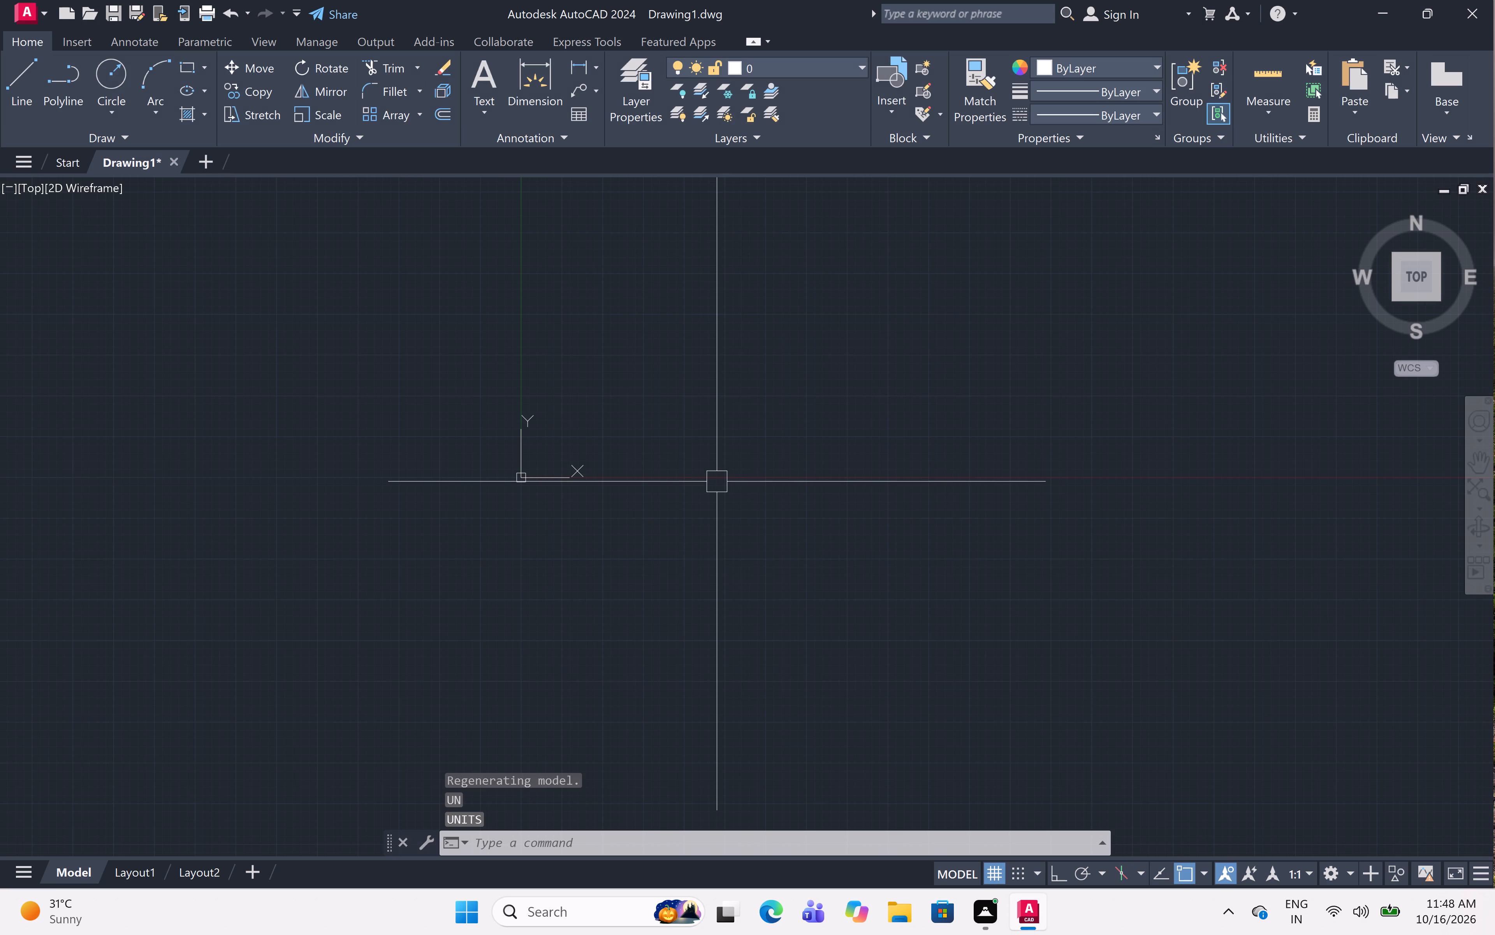
Draw a horizontal construction line about 54' above the origin and a vertical one crossing it to the right of the origin.
{"action": "key", "text": "x"}
{"action": "type", "text": "l"}
{"action": "key", "text": "space"}
{"action": "type", "text": "h"}
{"action": "key", "text": "space"}
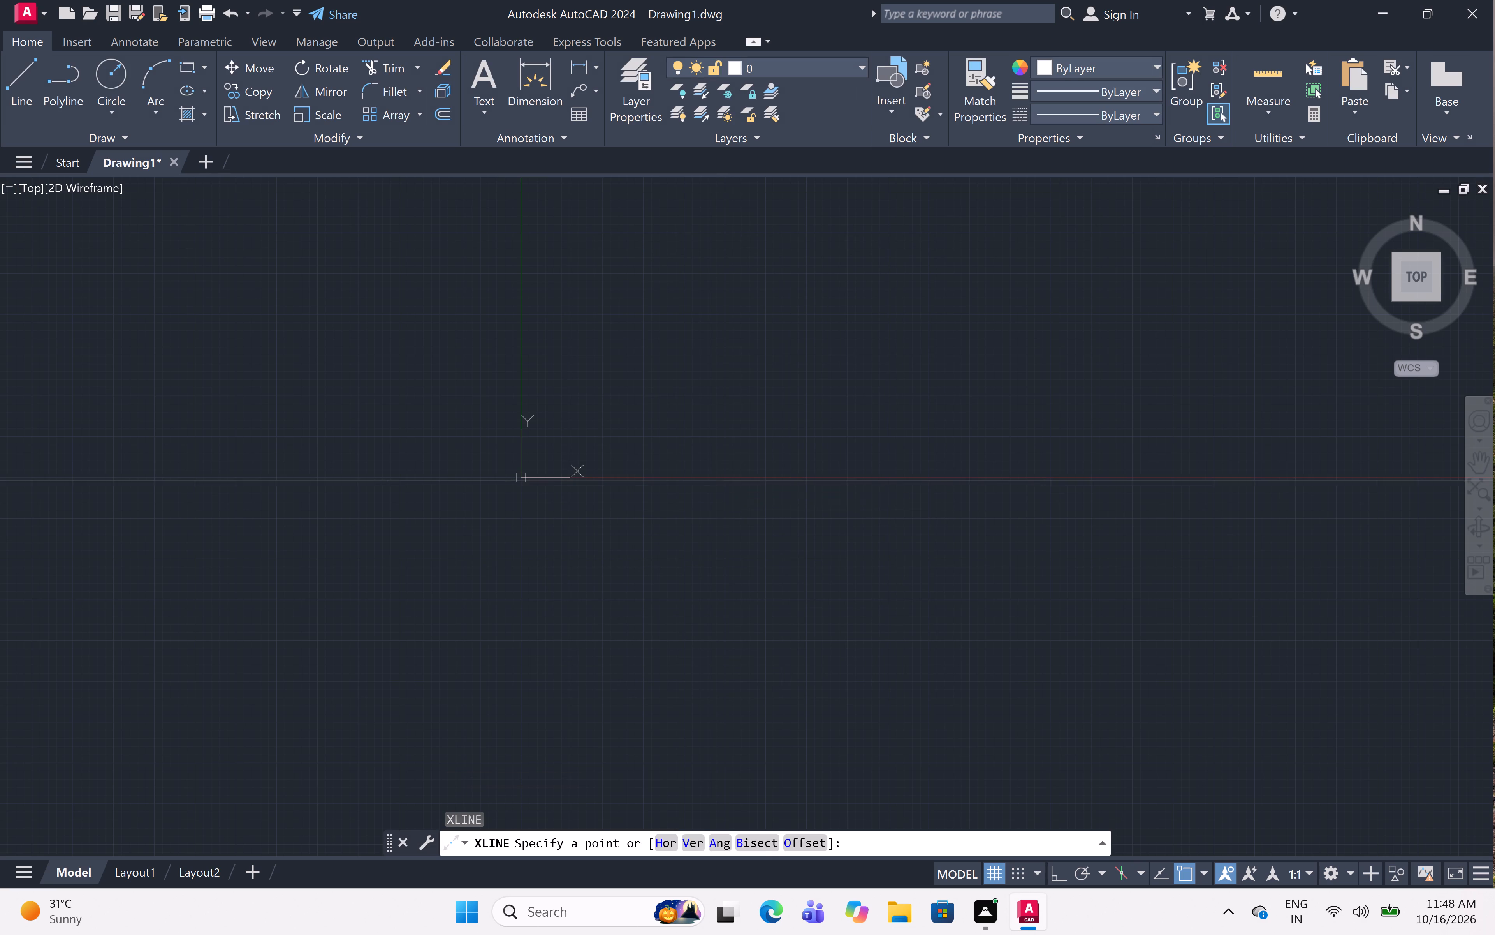
{"action": "middle_click_drag", "start_coordinate": [712, 296], "coordinate": [667, 603]}
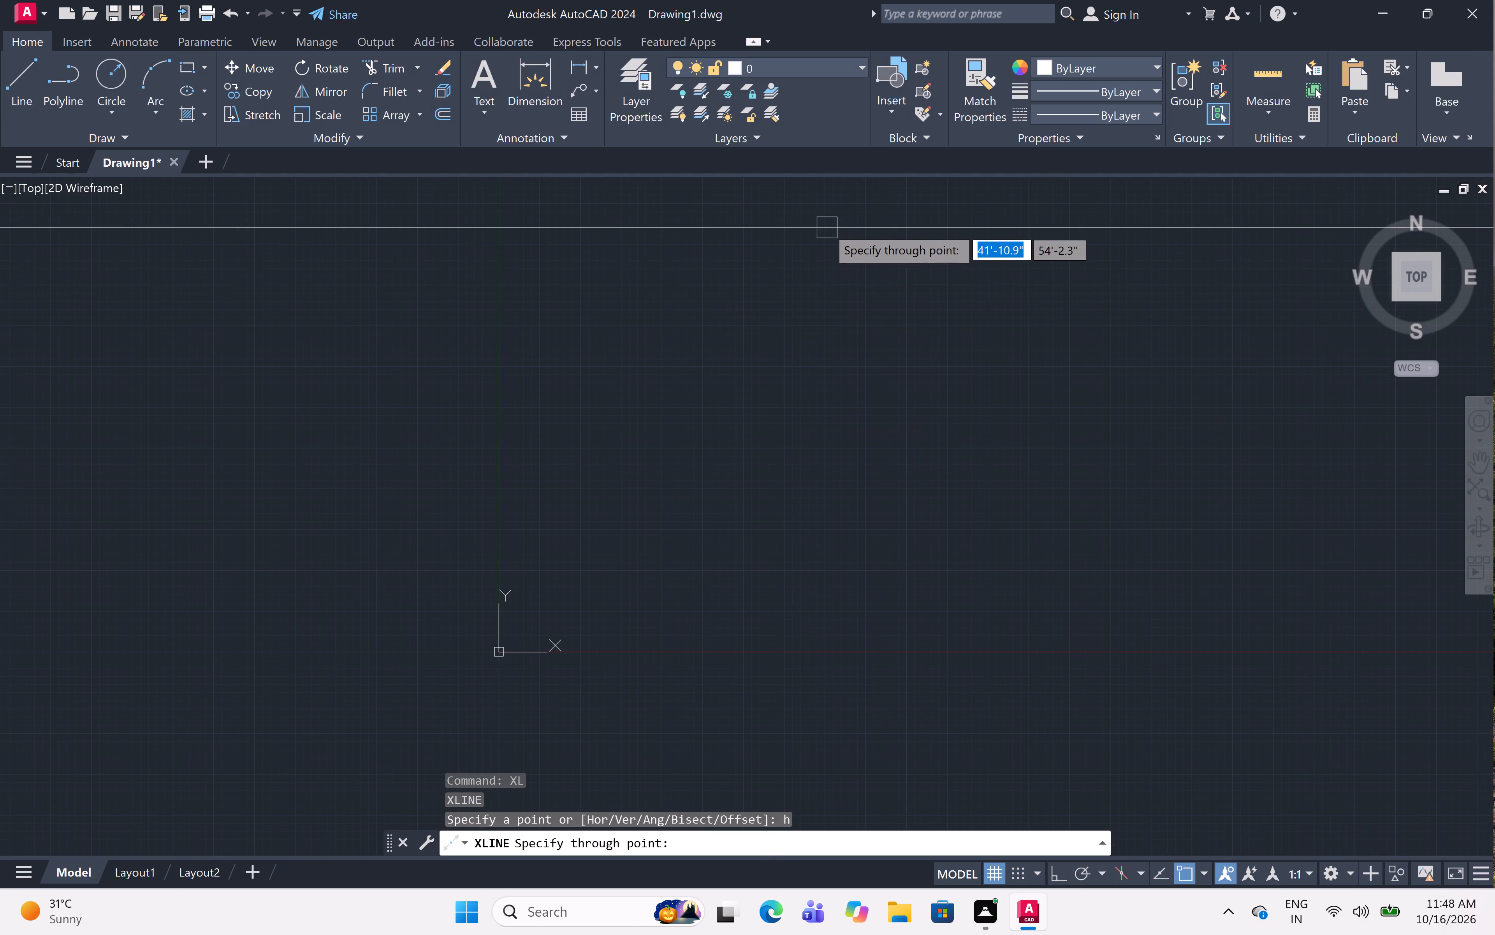
{"action": "left_click", "coordinate": [827, 226]}
{"action": "key", "text": "space"}
{"action": "key", "text": "space"}
{"action": "type", "text": "v"}
{"action": "key", "text": "space"}
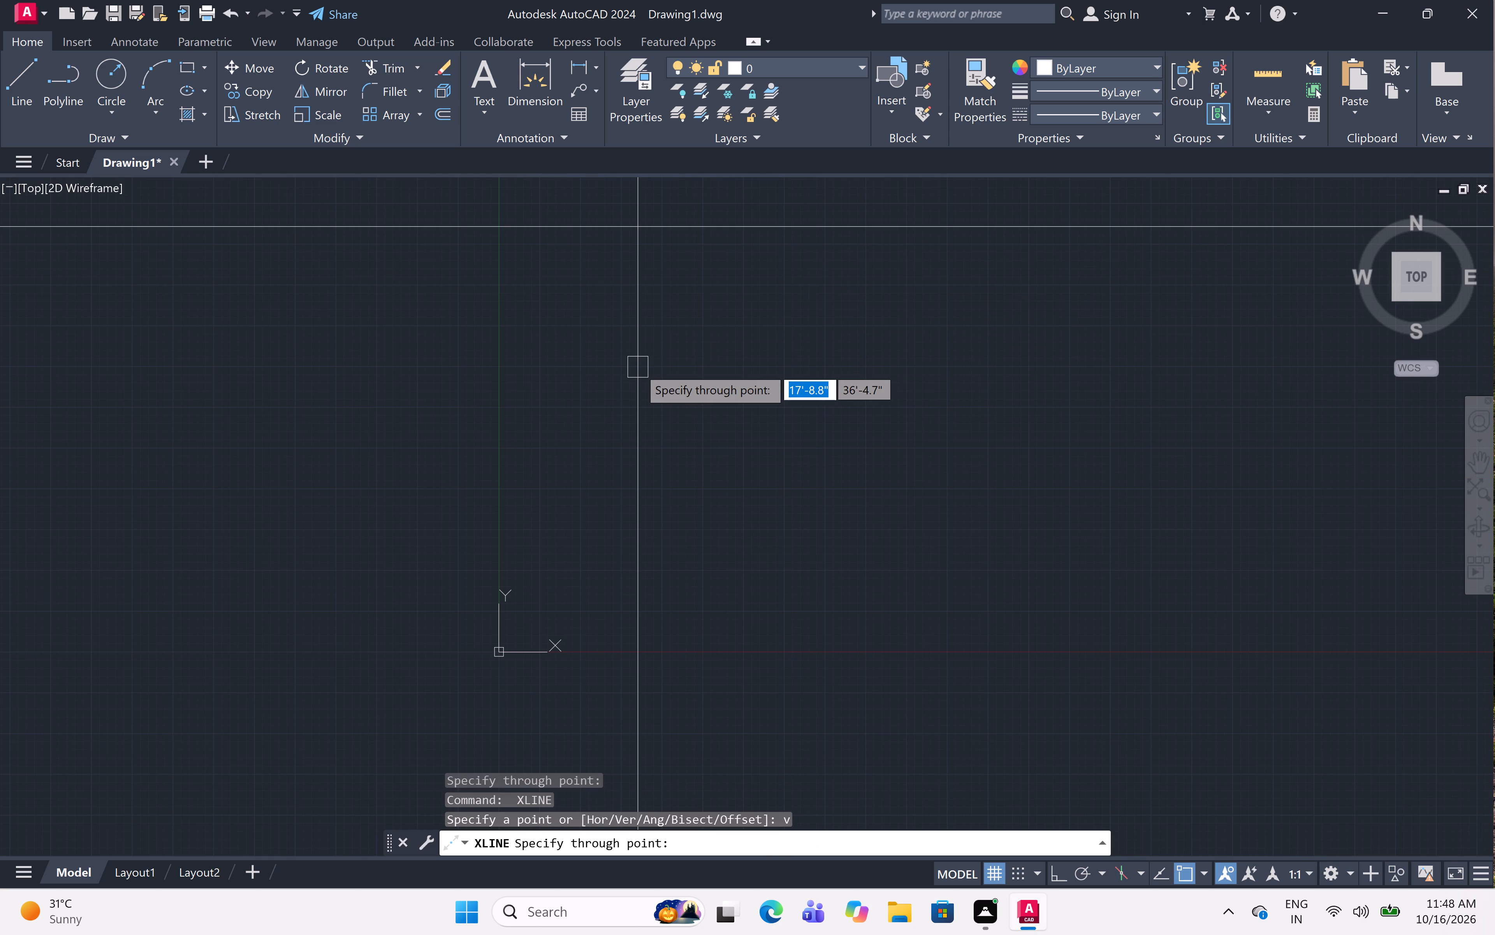
{"action": "left_click", "coordinate": [620, 377]}
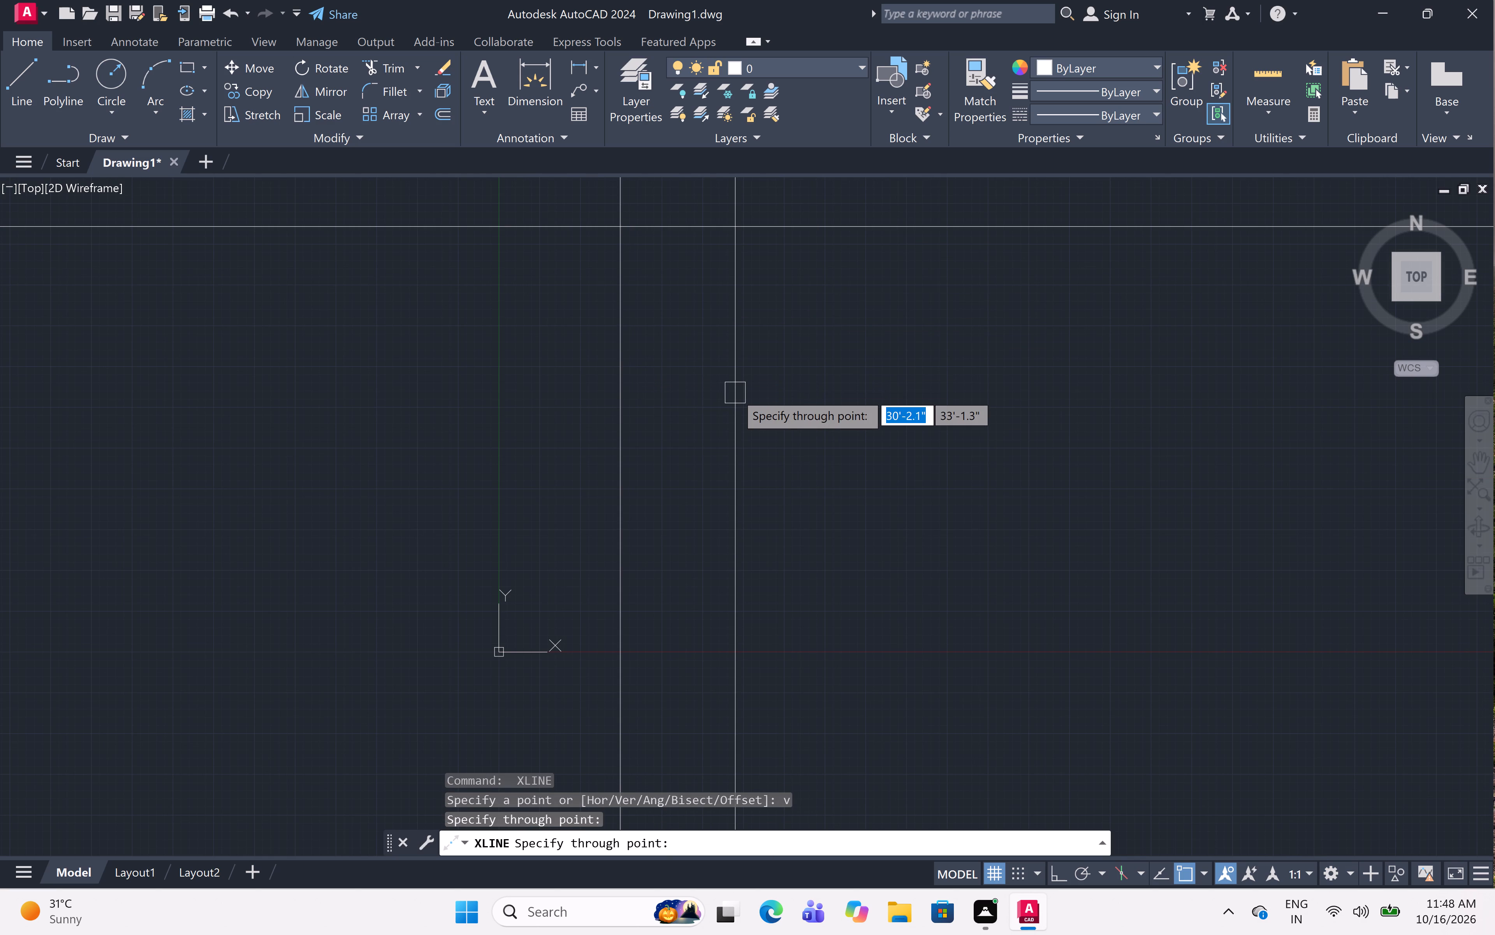
{"action": "key", "text": "Escape"}
Trim the vertical line above the crossing and the horizontal line left of it, leaving a top-left corner.
{"action": "scroll", "coordinate": [735, 393], "scroll_direction": "down", "scroll_amount": 2}
{"action": "middle_click_drag", "start_coordinate": [733, 392], "coordinate": [732, 622]}
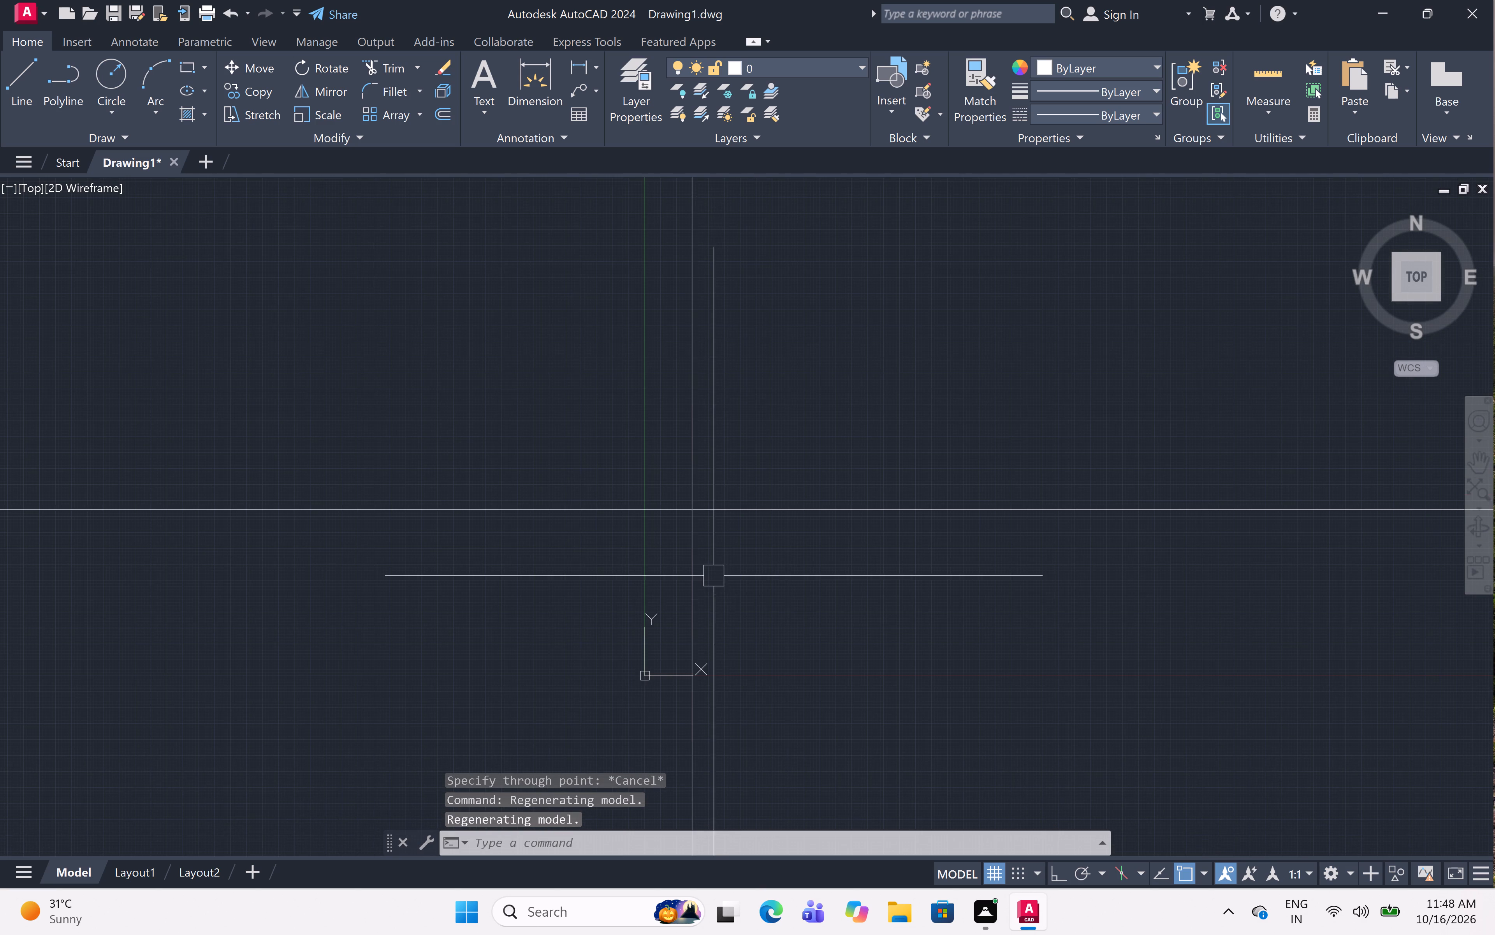
{"action": "type", "text": "tr"}
{"action": "key", "text": "space"}
{"action": "left_click_drag", "start_coordinate": [697, 441], "coordinate": [693, 457]}
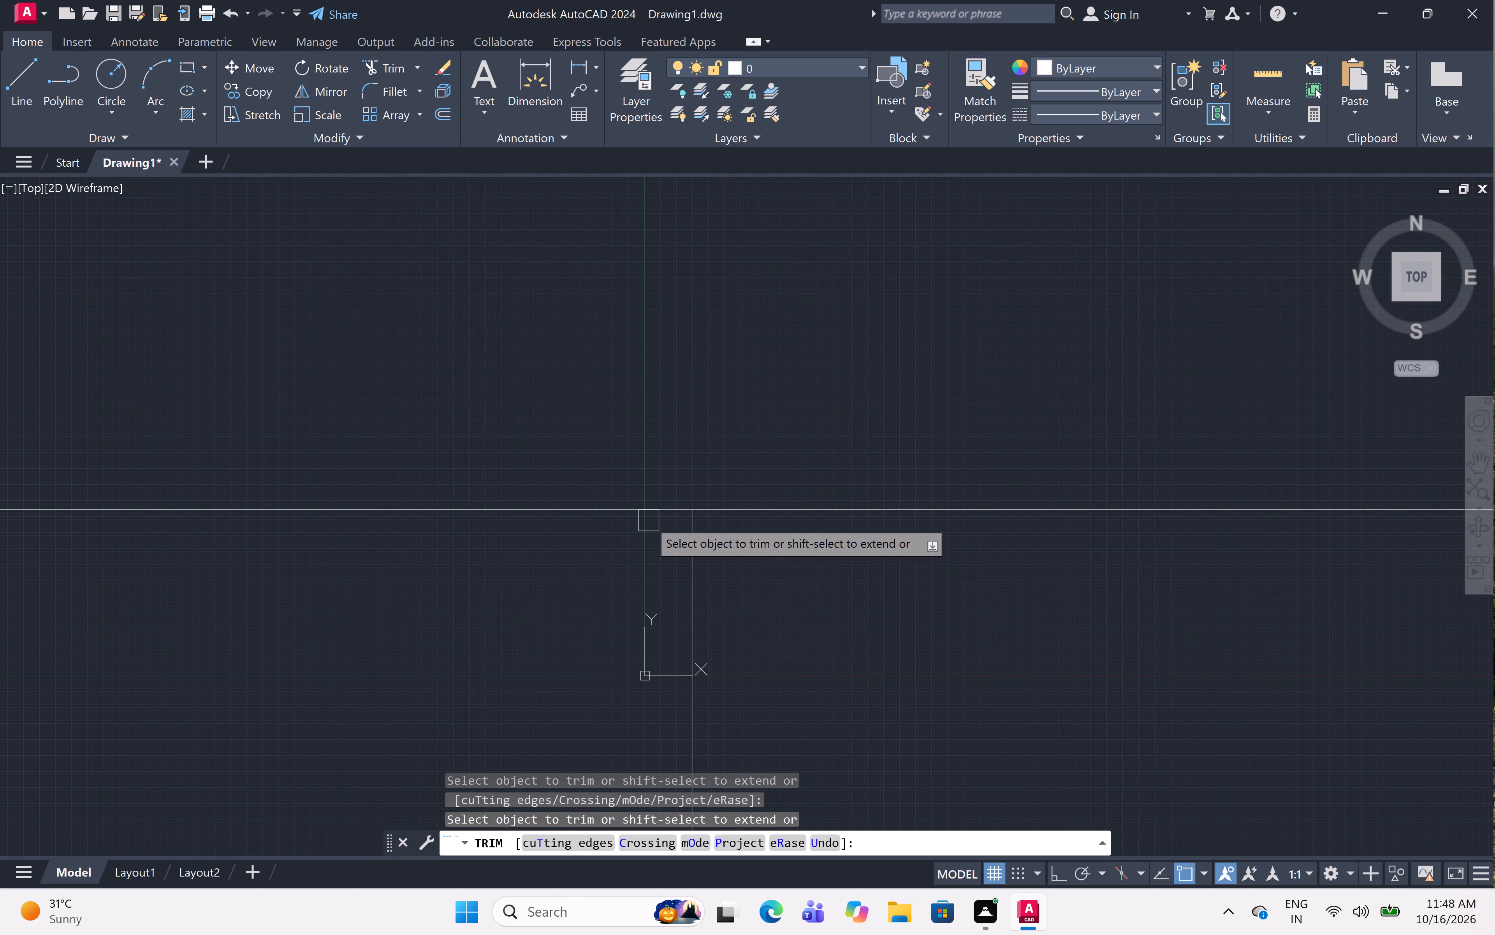
{"action": "left_click", "coordinate": [648, 511]}
{"action": "scroll", "coordinate": [661, 431], "scroll_direction": "down", "scroll_amount": 3}
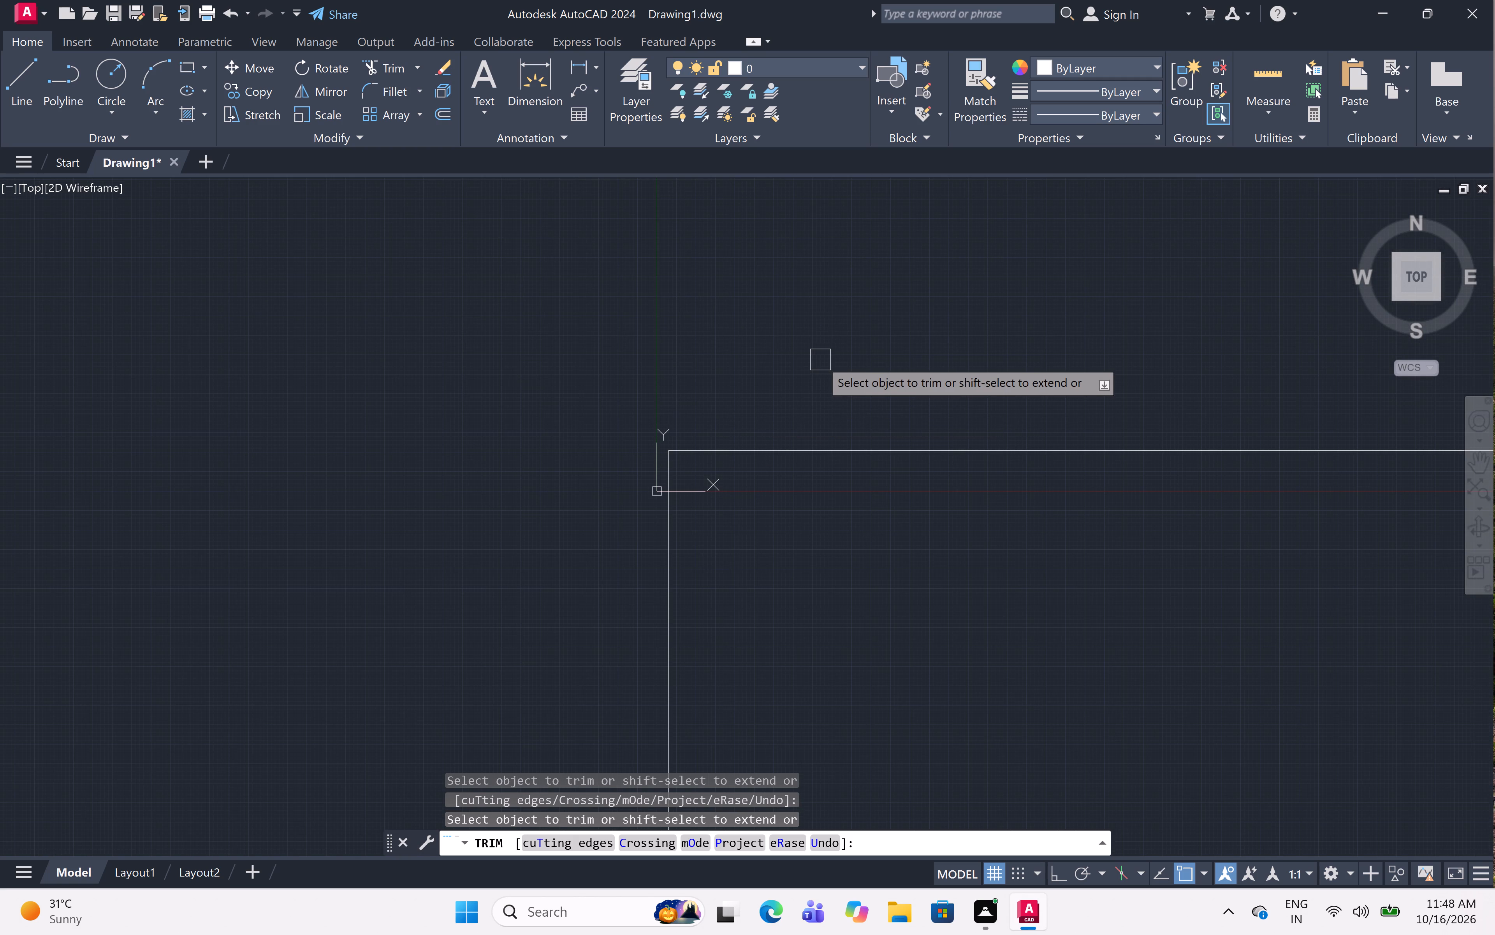
{"action": "key", "text": "Escape"}
Move the two corner lines by their shared corner in two moves, farther above the origin.
{"action": "left_click_drag", "start_coordinate": [820, 360], "coordinate": [809, 393]}
{"action": "left_click", "coordinate": [473, 675]}
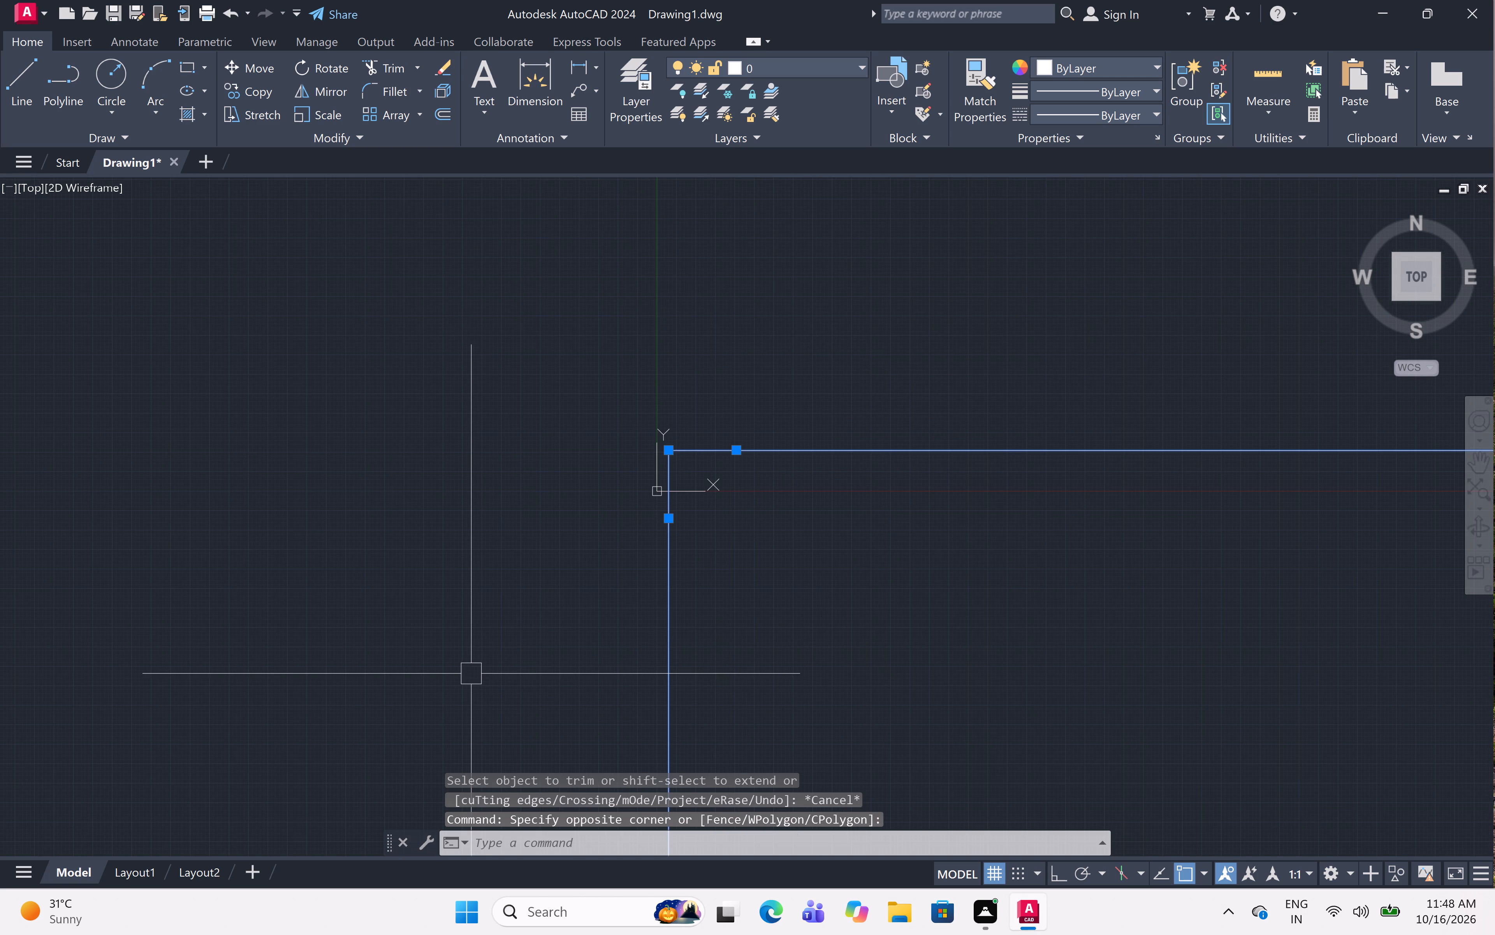
{"action": "type", "text": "m"}
{"action": "key", "text": "space"}
{"action": "left_click", "coordinate": [672, 450]}
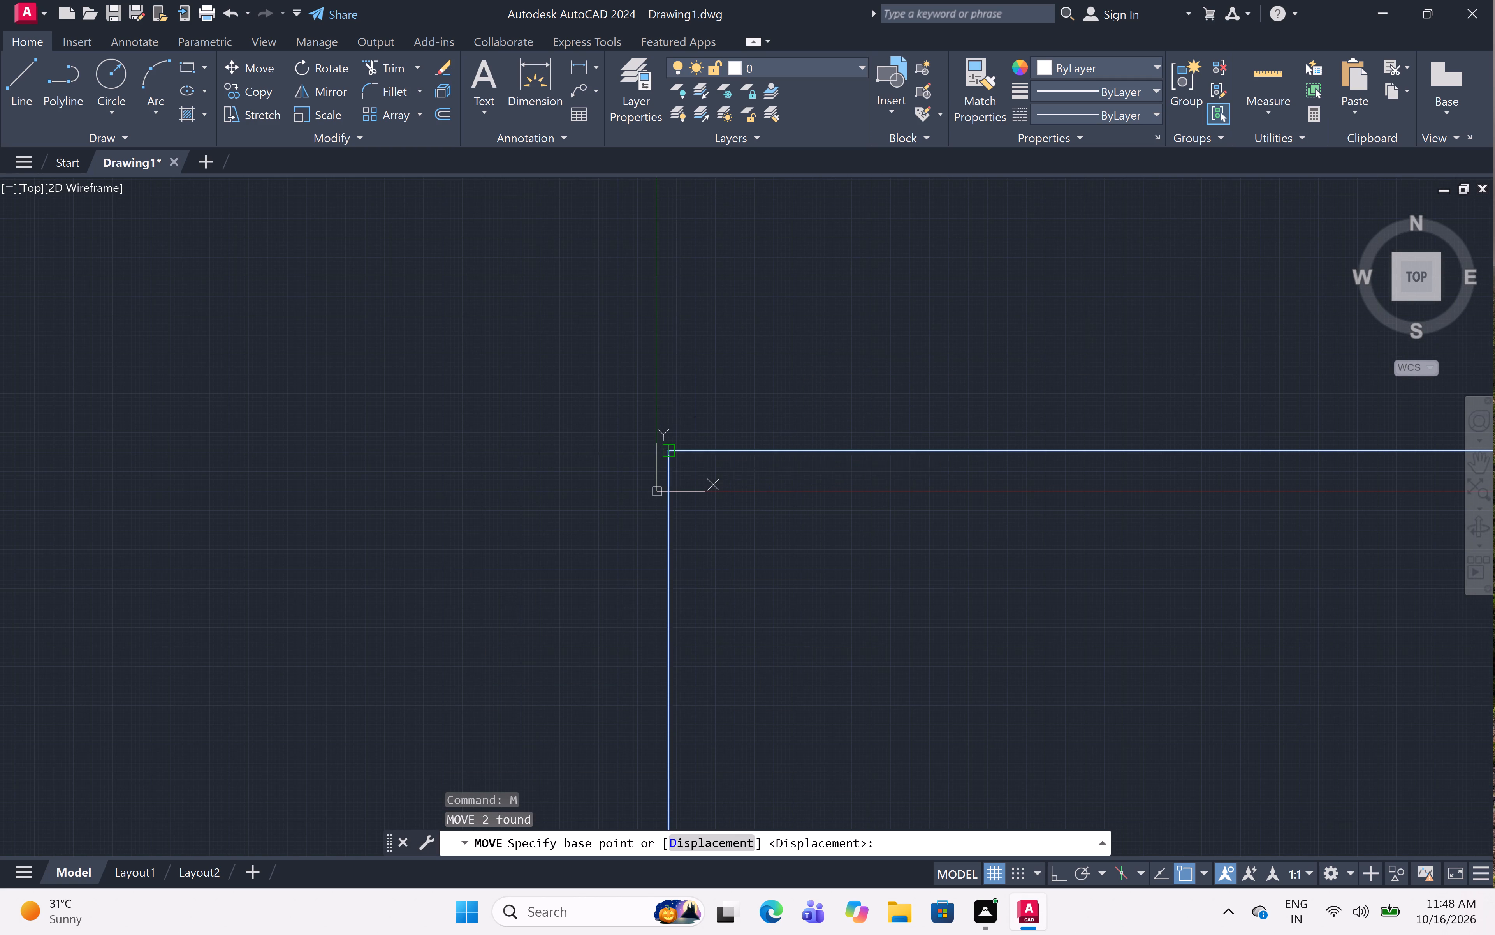
{"action": "left_click", "coordinate": [744, 217]}
{"action": "middle_click_drag", "start_coordinate": [813, 245], "coordinate": [596, 468]}
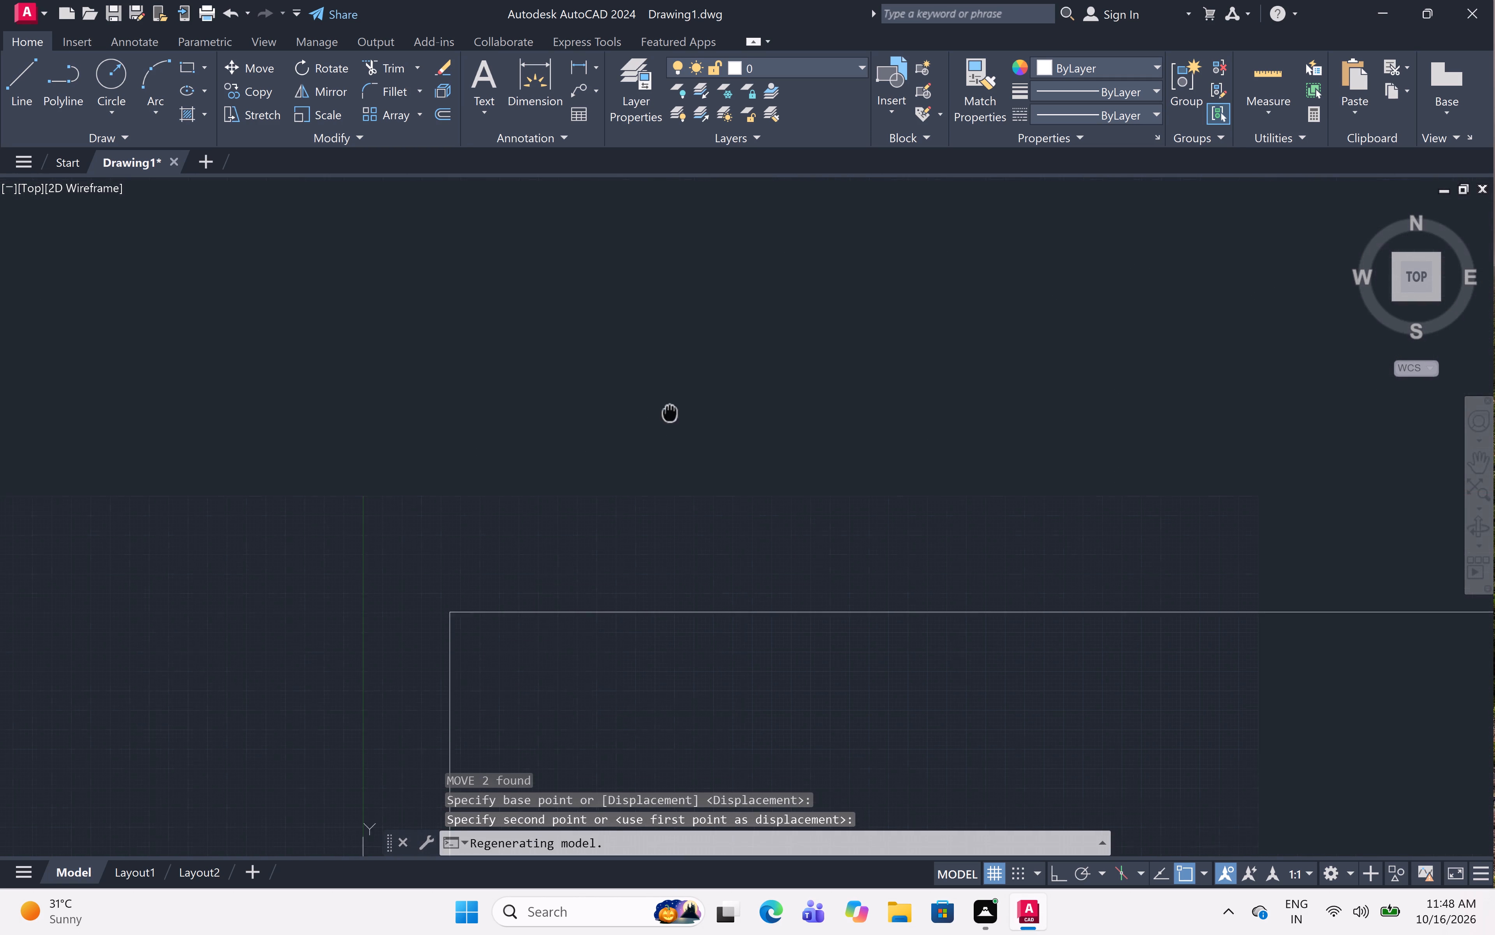
{"action": "middle_click_drag", "start_coordinate": [596, 468], "coordinate": [549, 539]}
{"action": "left_click", "coordinate": [689, 388]}
{"action": "left_click", "coordinate": [321, 559]}
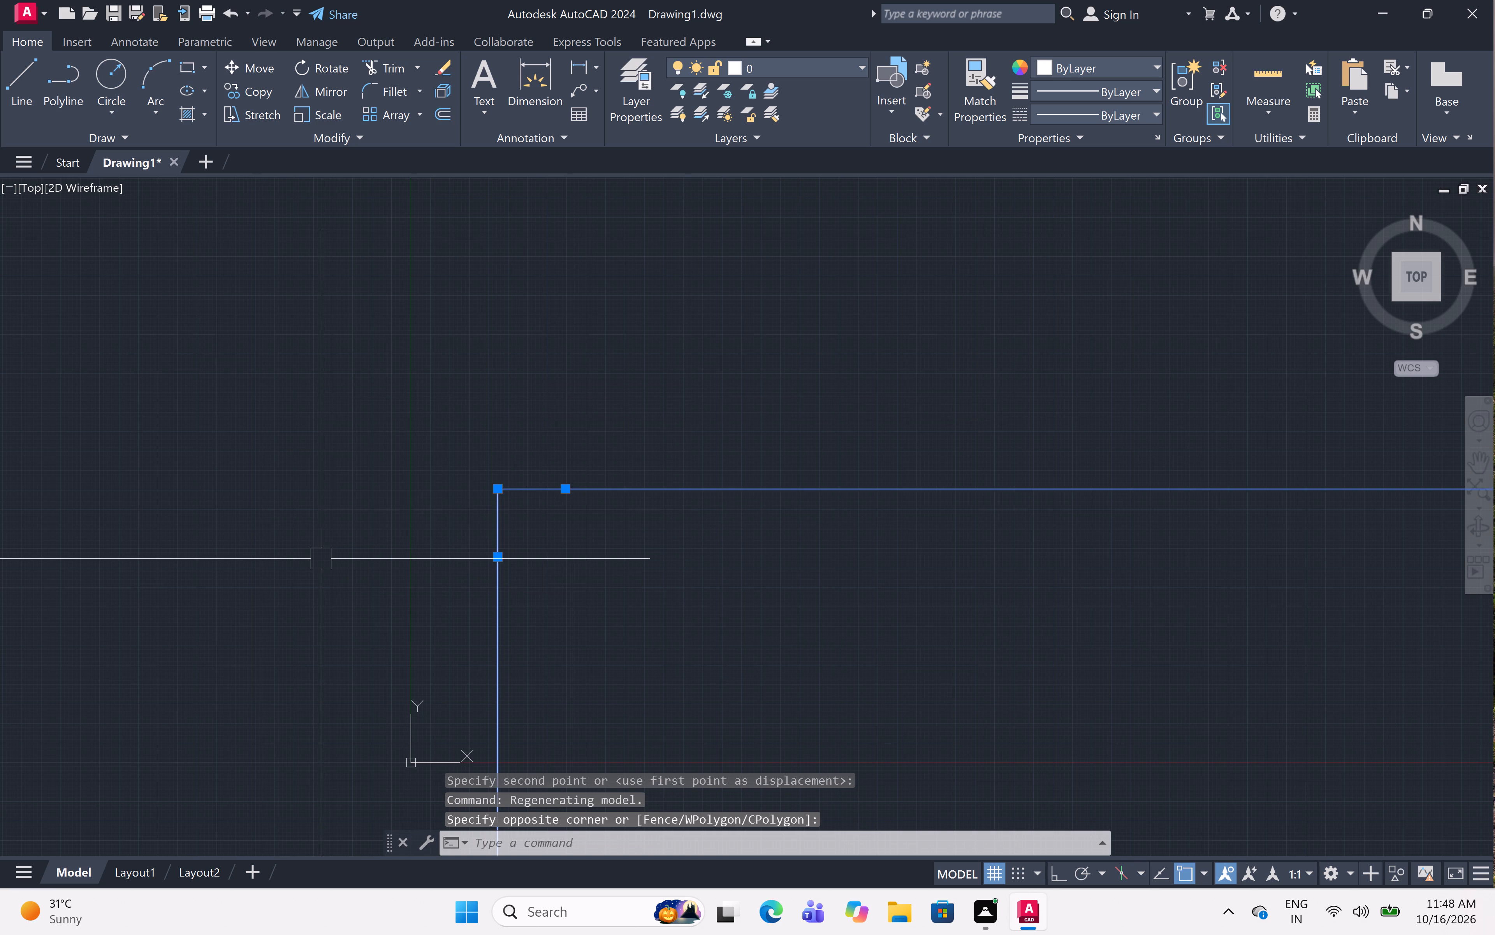
{"action": "type", "text": "m"}
{"action": "key", "text": "space"}
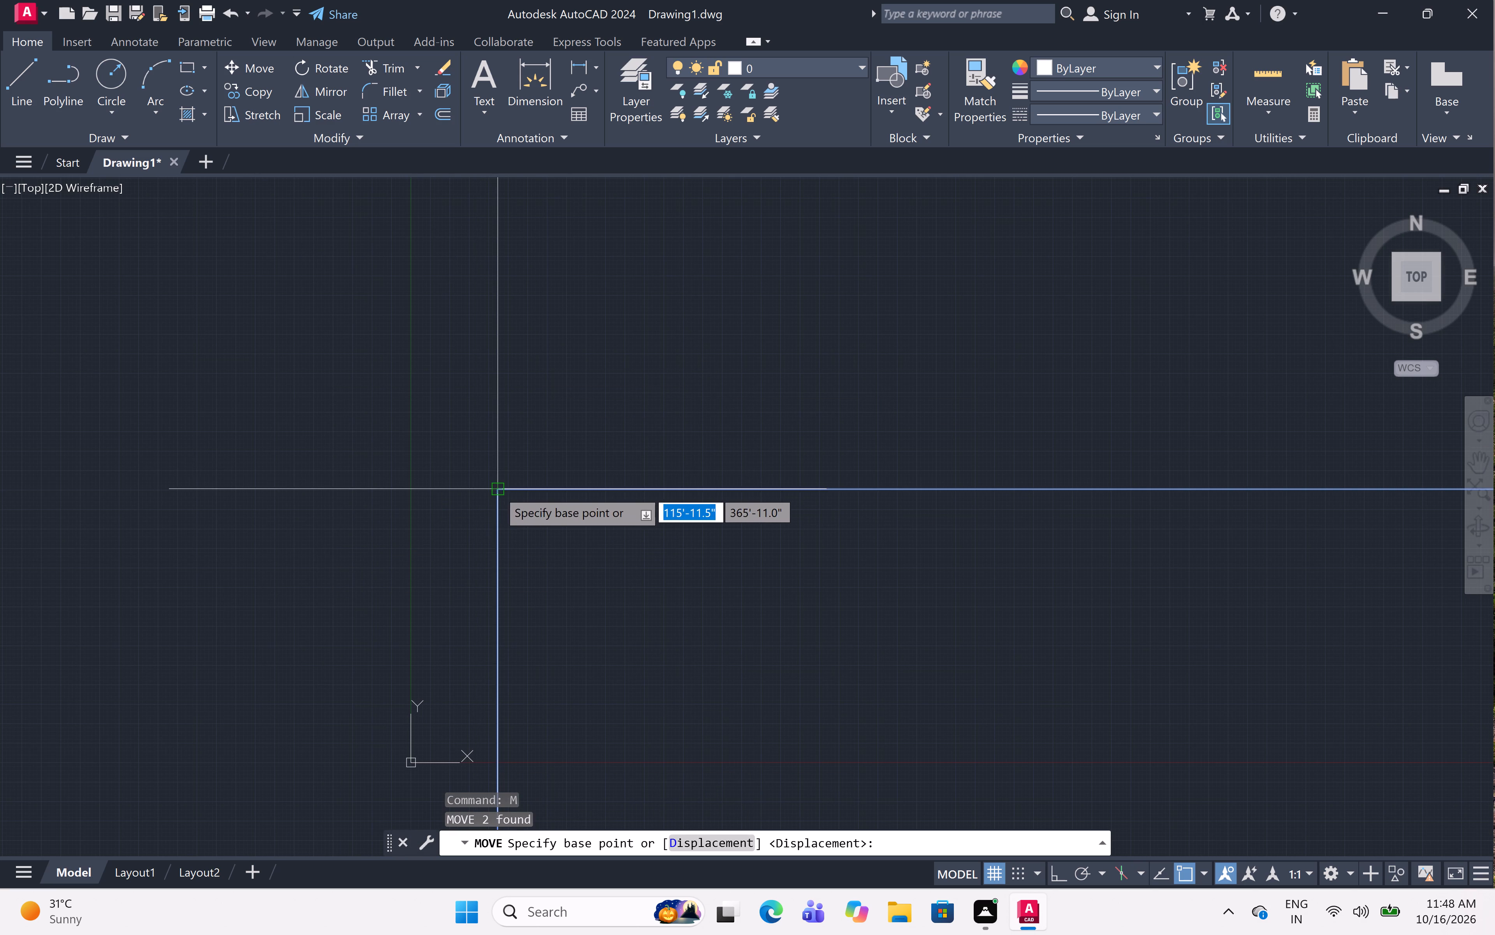
{"action": "left_click", "coordinate": [497, 490]}
{"action": "left_click", "coordinate": [522, 335]}
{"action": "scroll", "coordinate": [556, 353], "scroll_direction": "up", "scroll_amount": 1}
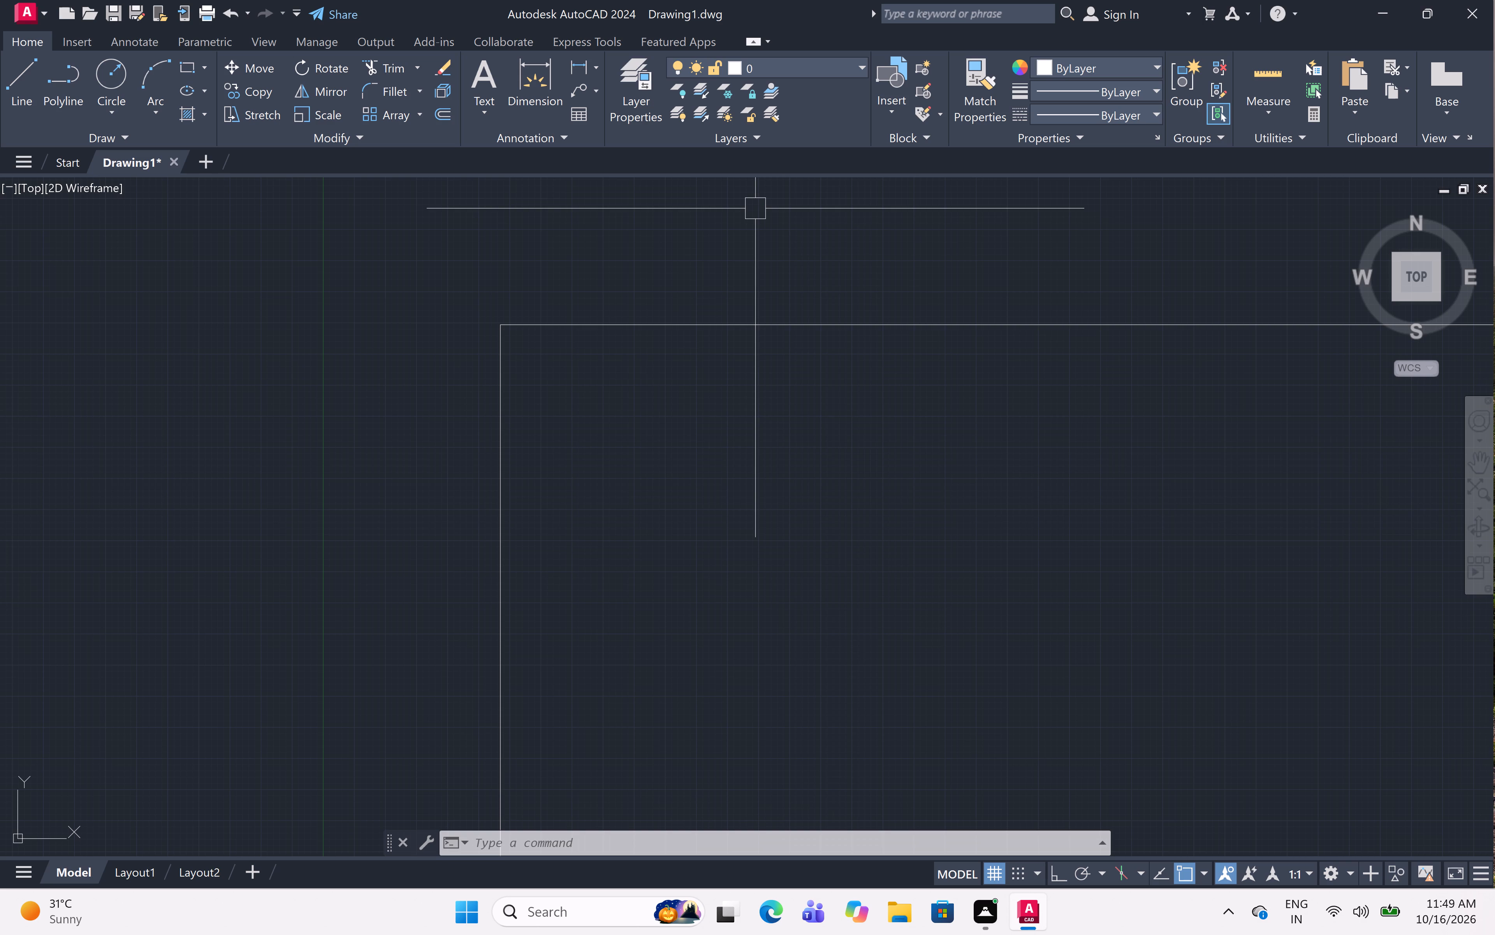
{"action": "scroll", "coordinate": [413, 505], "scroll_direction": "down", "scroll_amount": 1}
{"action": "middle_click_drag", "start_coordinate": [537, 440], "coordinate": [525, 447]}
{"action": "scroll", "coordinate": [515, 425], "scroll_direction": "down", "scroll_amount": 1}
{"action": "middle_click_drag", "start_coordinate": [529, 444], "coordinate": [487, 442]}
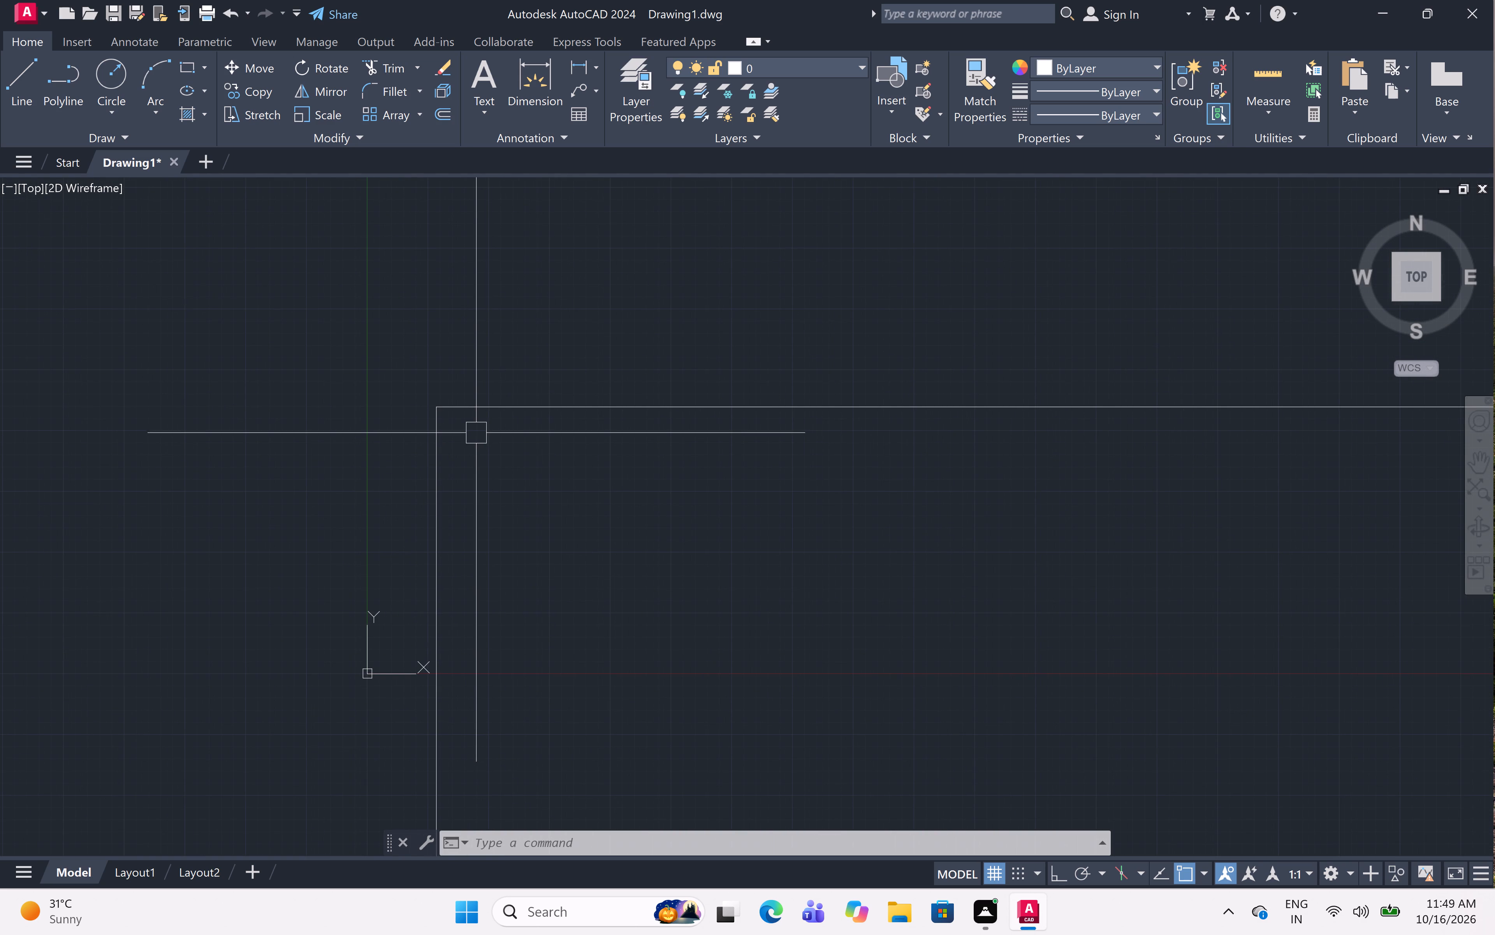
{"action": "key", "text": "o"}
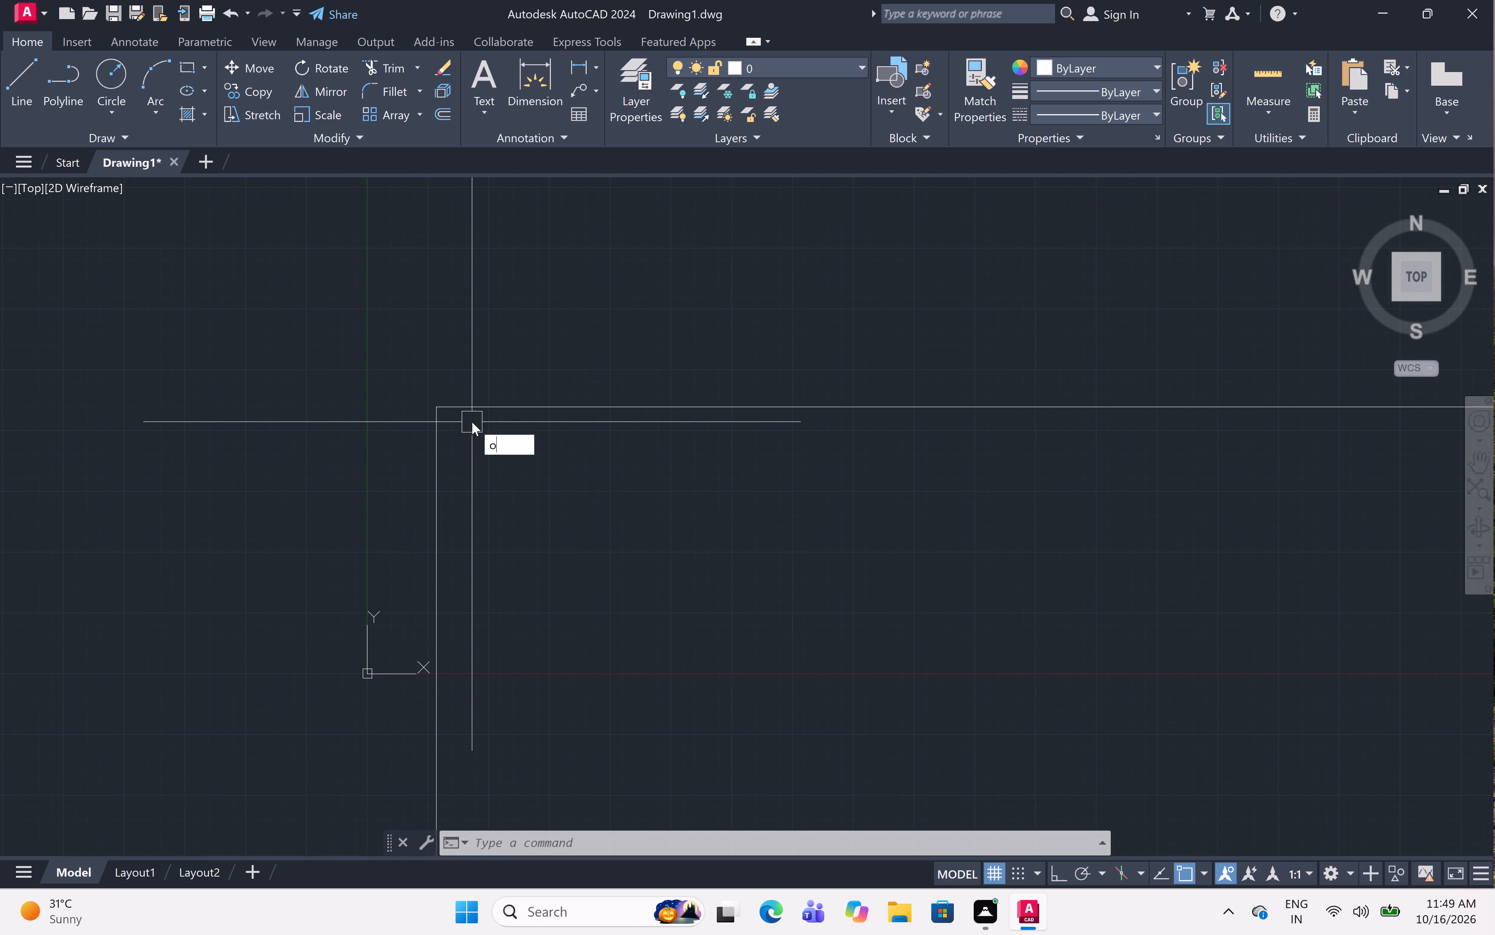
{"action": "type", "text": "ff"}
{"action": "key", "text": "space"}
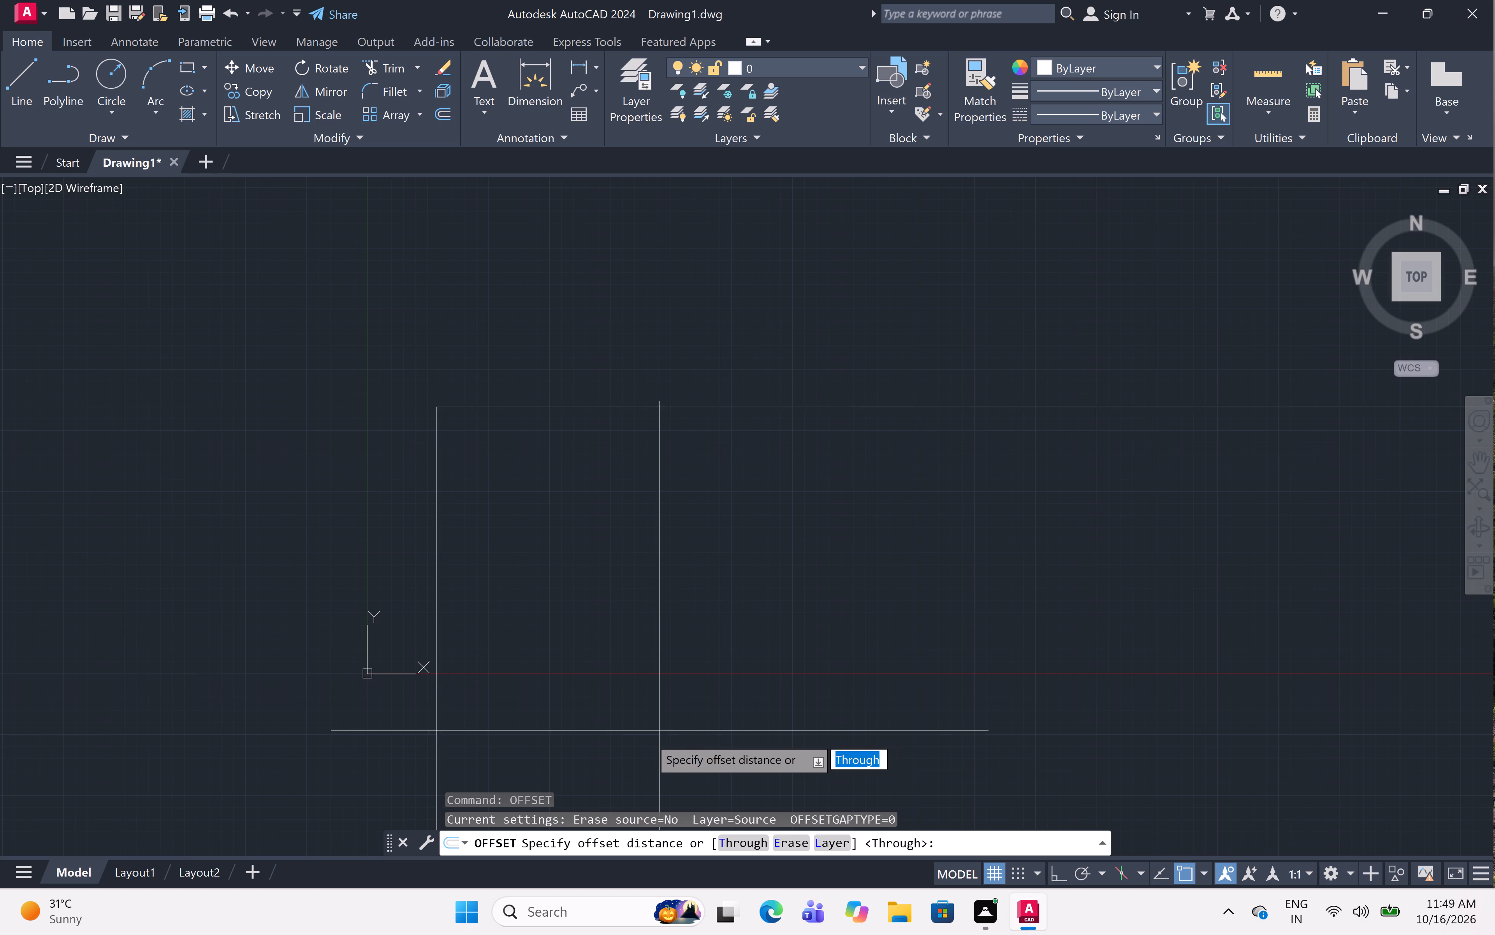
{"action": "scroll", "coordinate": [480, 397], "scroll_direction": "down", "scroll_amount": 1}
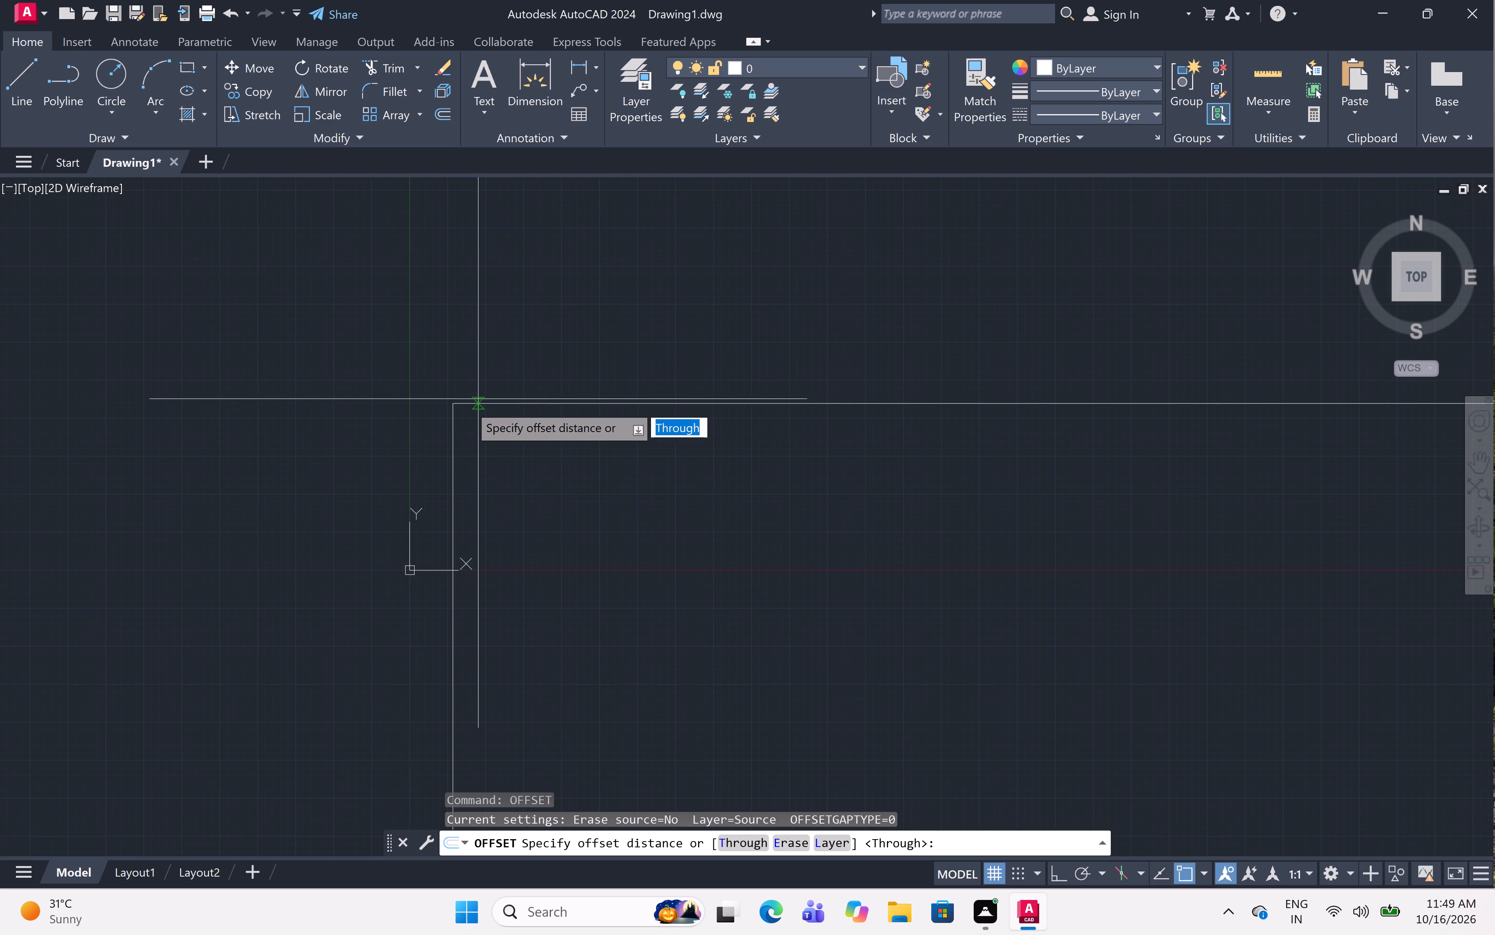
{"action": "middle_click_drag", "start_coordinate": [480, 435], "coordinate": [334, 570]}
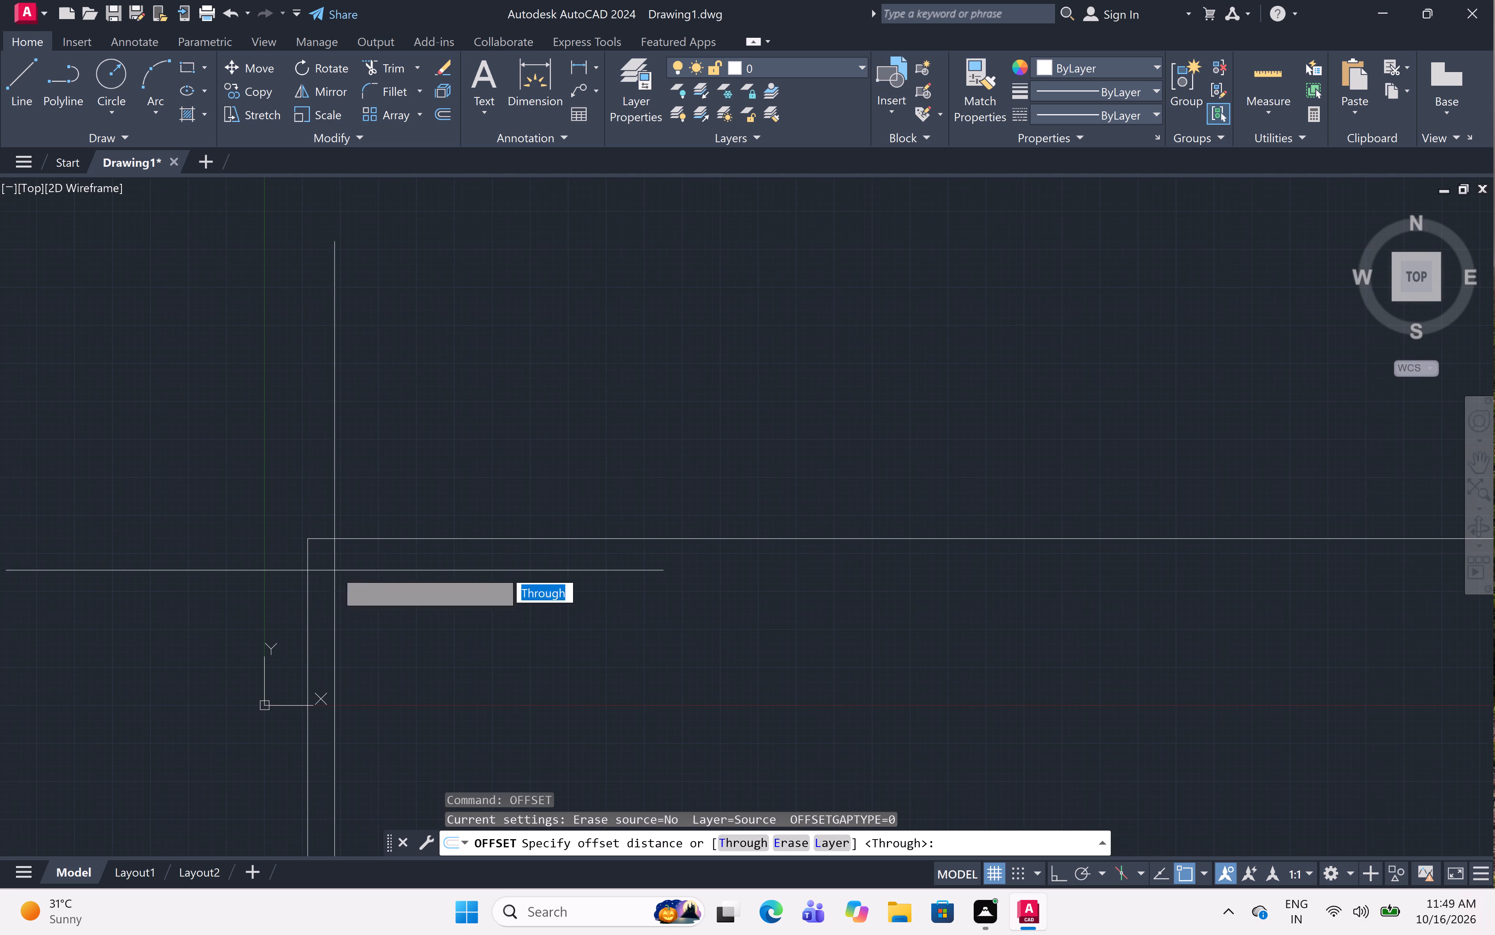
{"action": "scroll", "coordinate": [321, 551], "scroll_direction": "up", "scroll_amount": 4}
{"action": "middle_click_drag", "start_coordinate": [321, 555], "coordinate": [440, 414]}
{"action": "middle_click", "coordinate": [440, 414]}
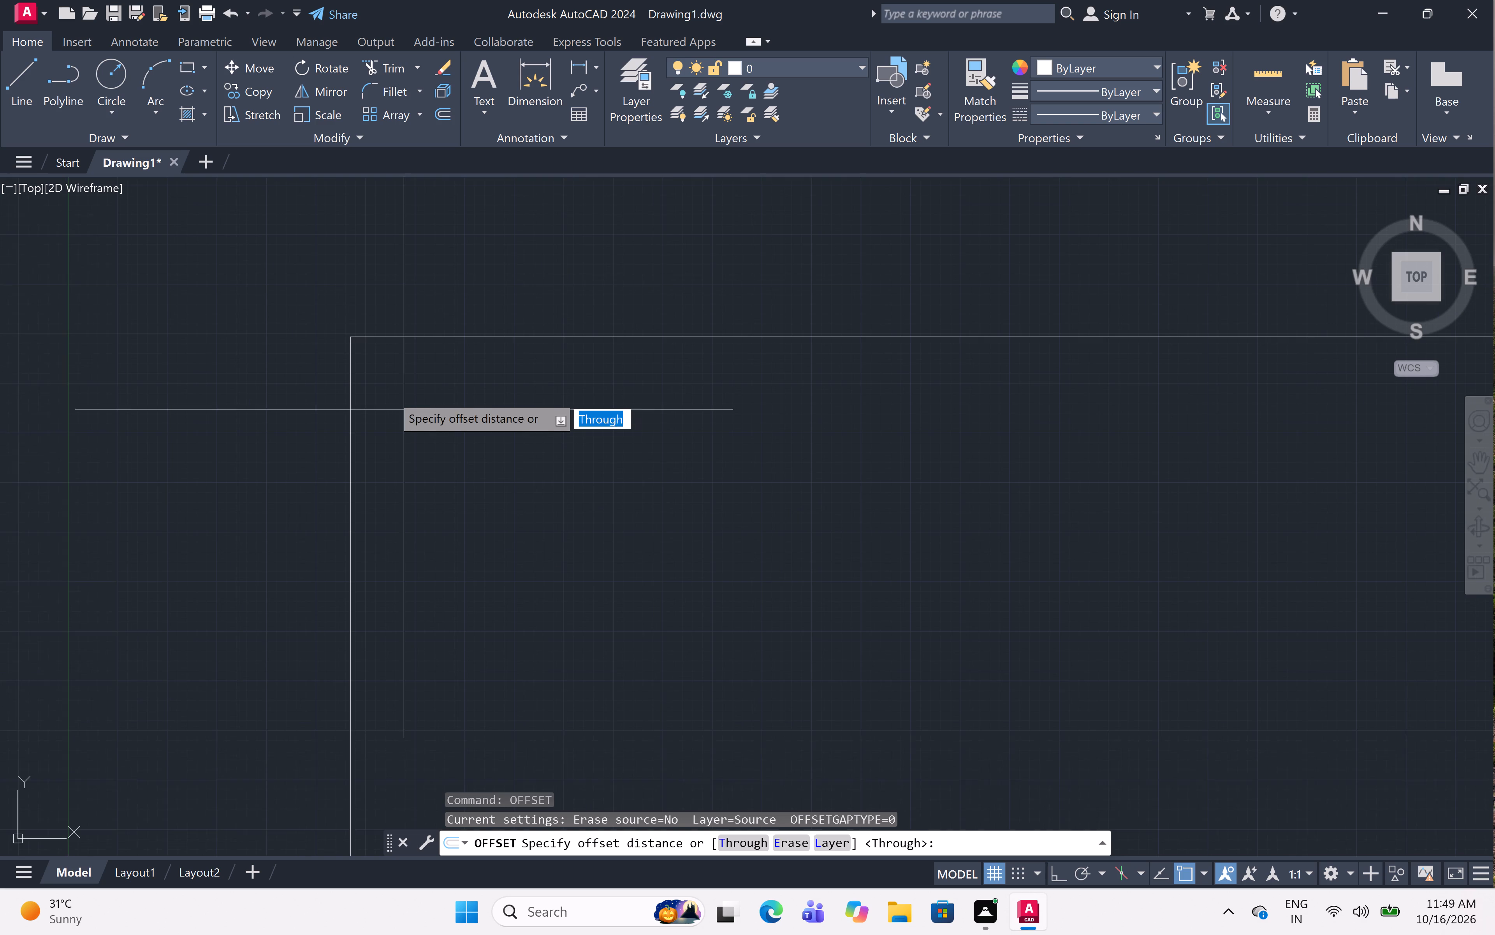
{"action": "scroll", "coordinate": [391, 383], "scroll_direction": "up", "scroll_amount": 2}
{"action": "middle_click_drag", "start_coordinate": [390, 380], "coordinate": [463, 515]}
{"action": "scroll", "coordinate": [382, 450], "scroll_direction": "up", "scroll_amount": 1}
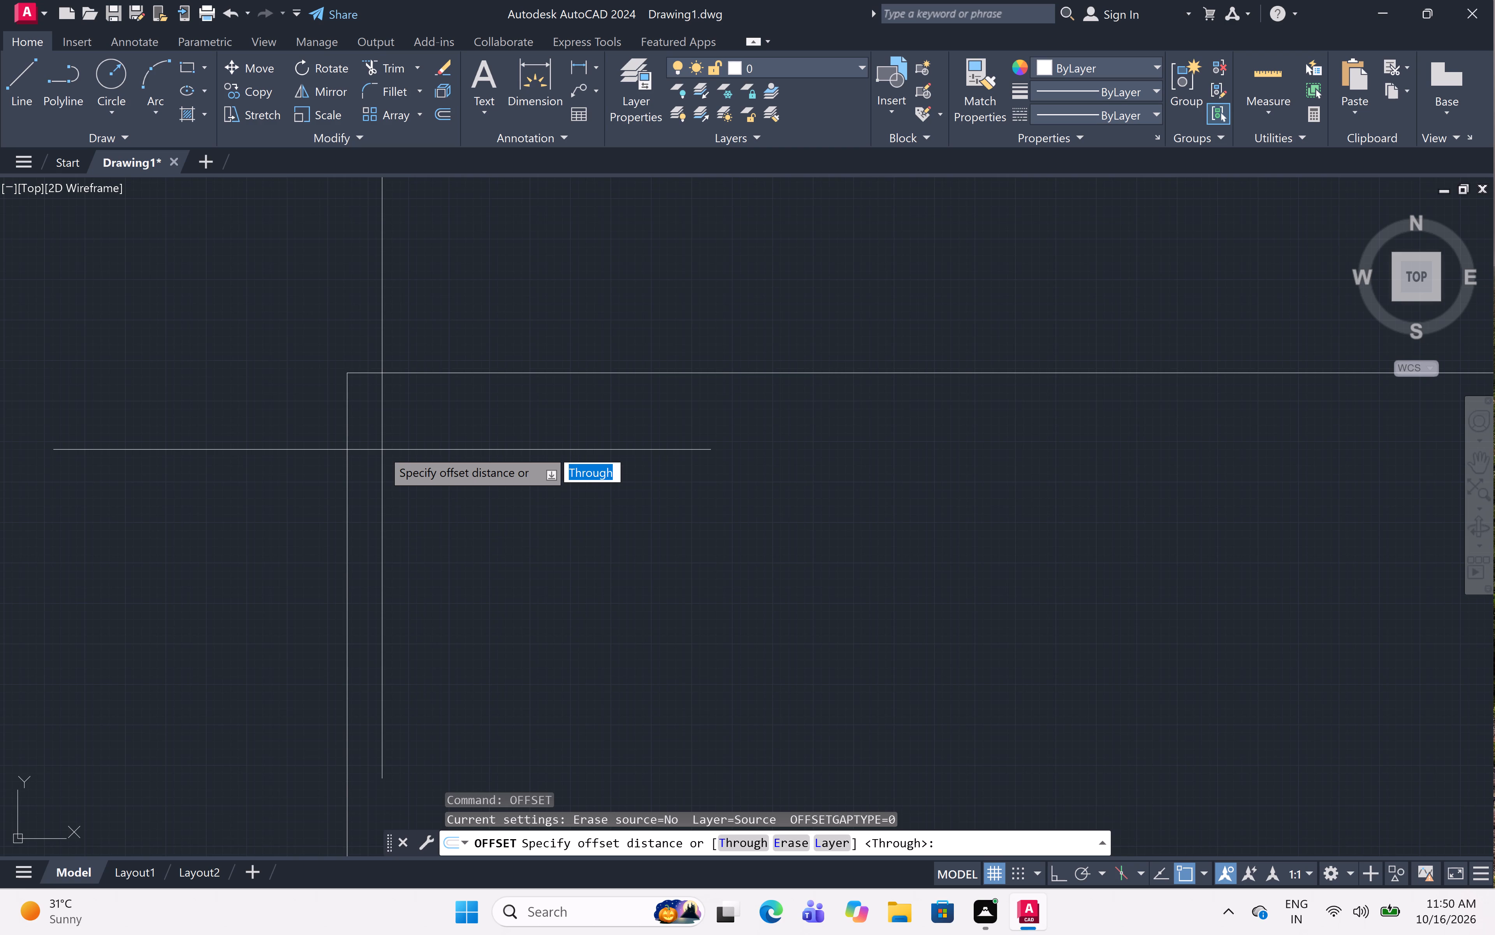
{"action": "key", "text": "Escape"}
Offset the left vertical and top horizontal outer wall lines 9" inward to form the wall thickness.
{"action": "scroll", "coordinate": [451, 432], "scroll_direction": "down", "scroll_amount": 3}
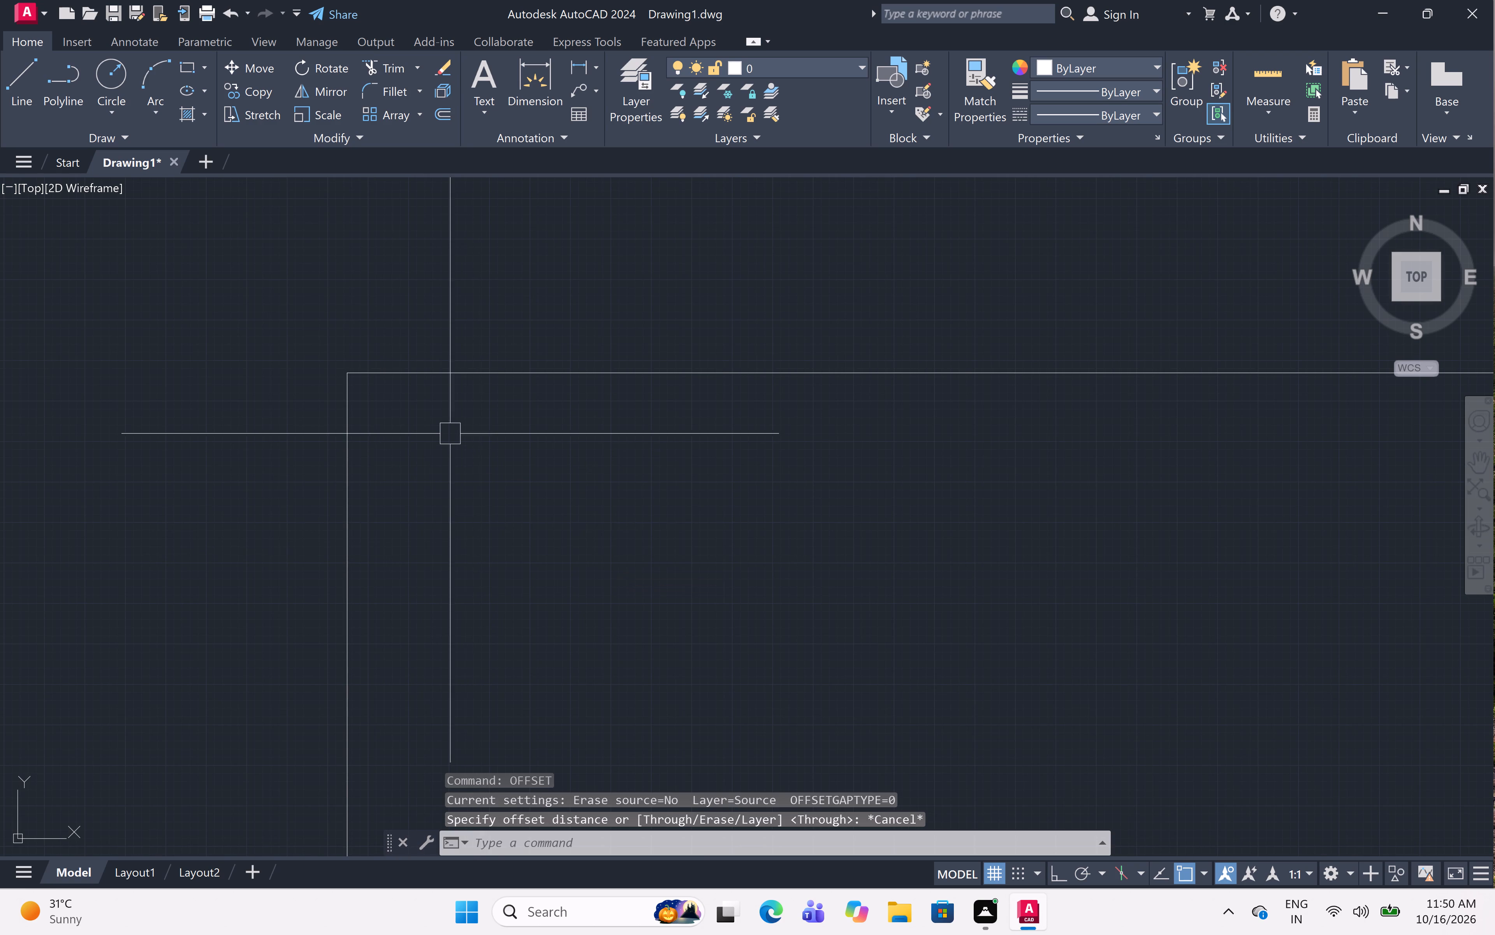
{"action": "scroll", "coordinate": [445, 440], "scroll_direction": "up", "scroll_amount": 1}
{"action": "middle_click_drag", "start_coordinate": [435, 433], "coordinate": [435, 432]}
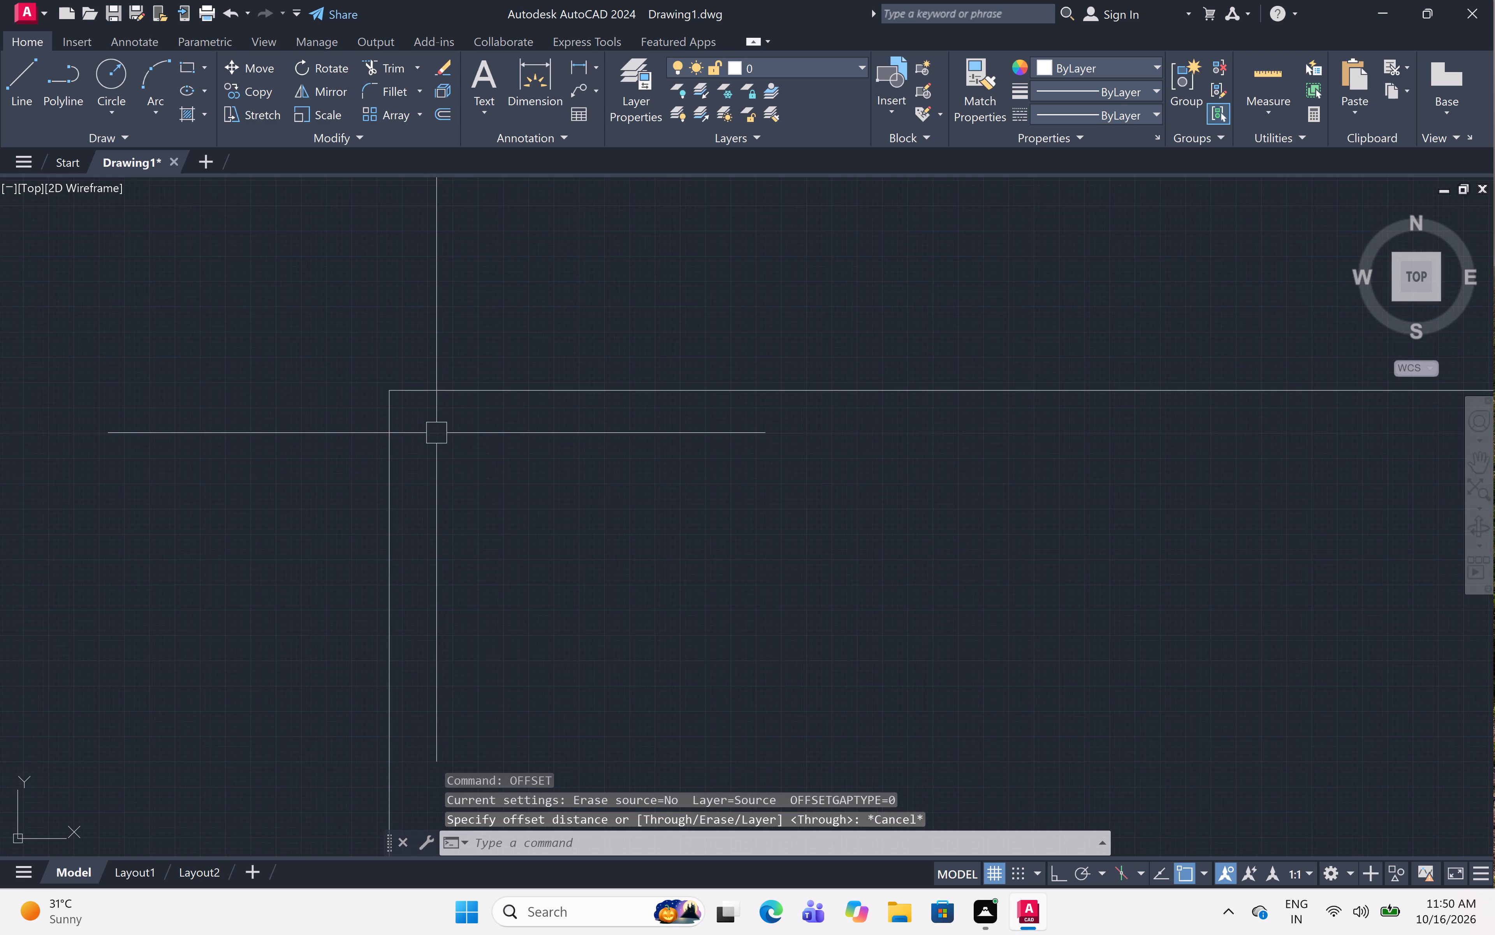
{"action": "middle_click_drag", "start_coordinate": [435, 432], "coordinate": [354, 347]}
{"action": "scroll", "coordinate": [354, 347], "scroll_direction": "up", "scroll_amount": 1}
{"action": "middle_click_drag", "start_coordinate": [355, 349], "coordinate": [361, 404]}
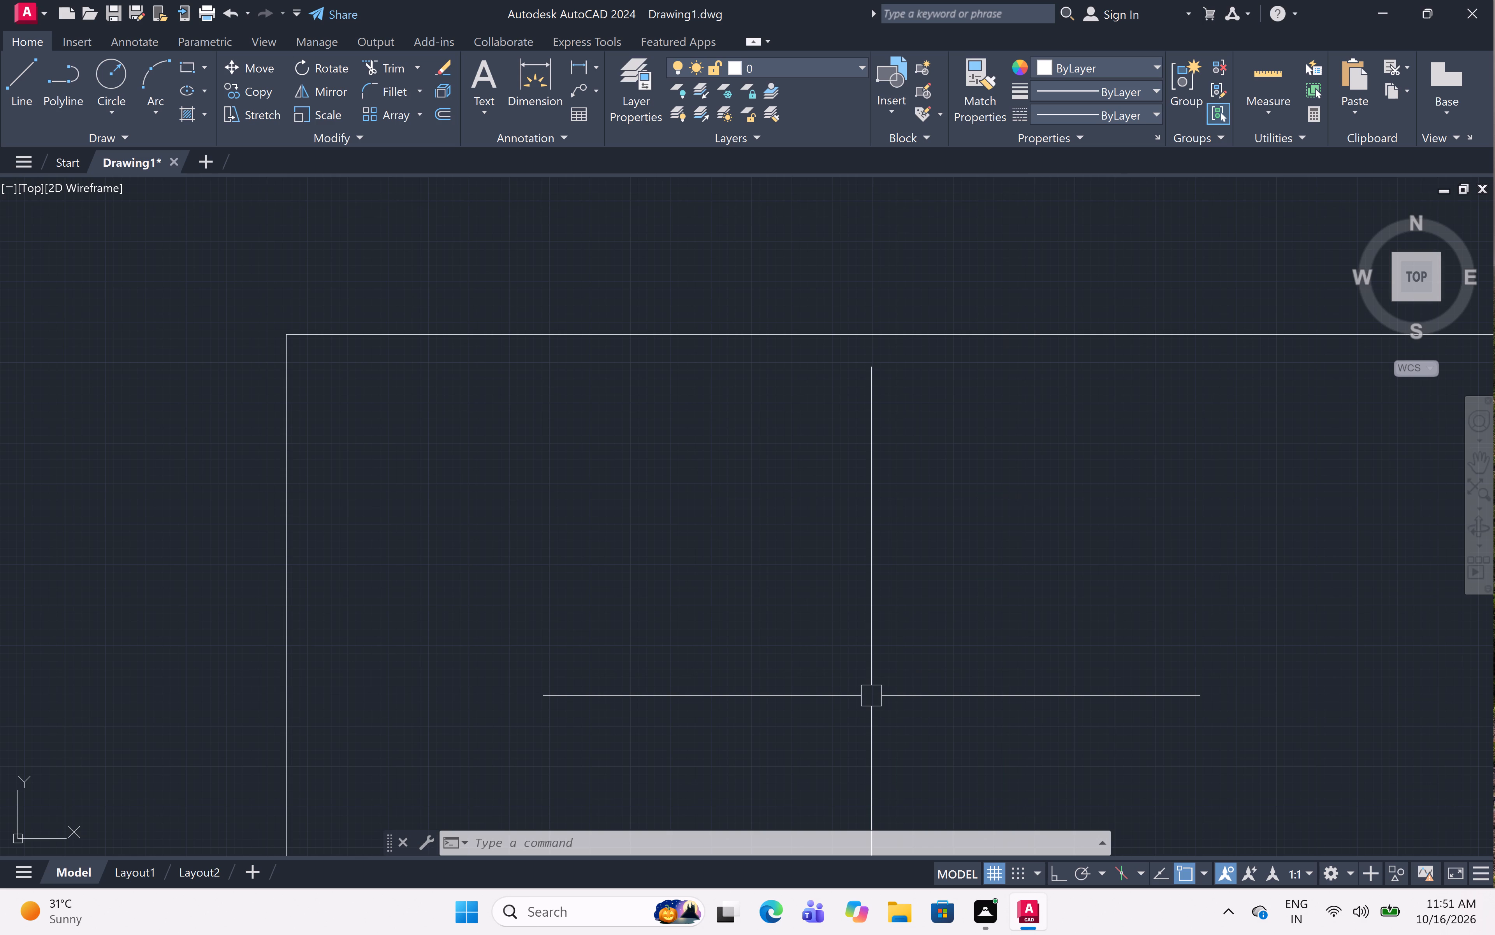
{"action": "key", "text": "o"}
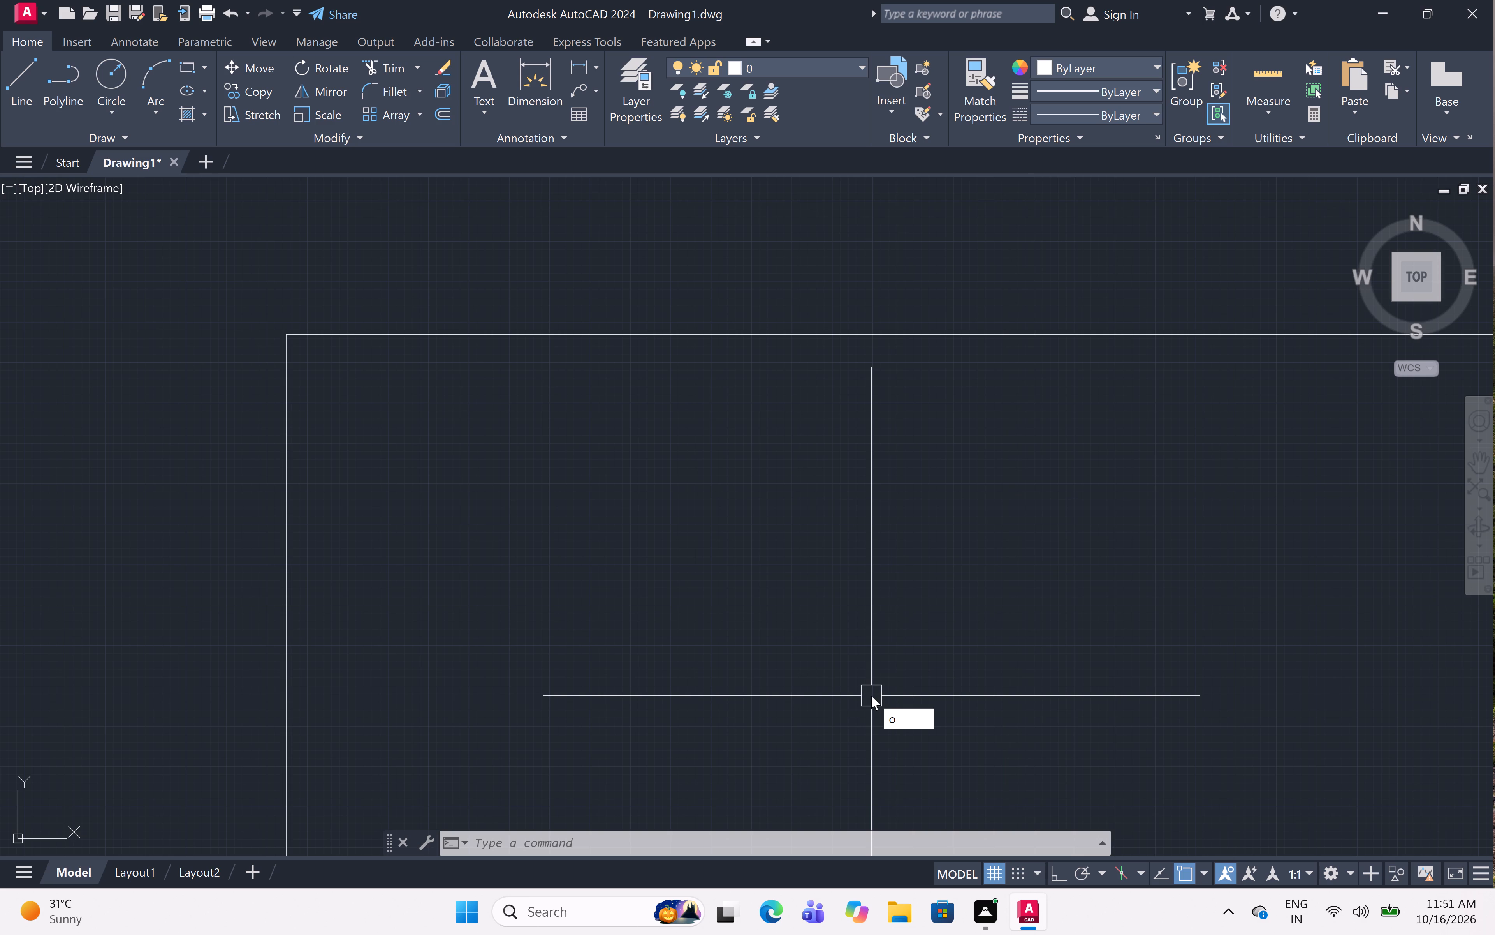
{"action": "type", "text": "ff 9\""}
{"action": "key", "text": "space"}
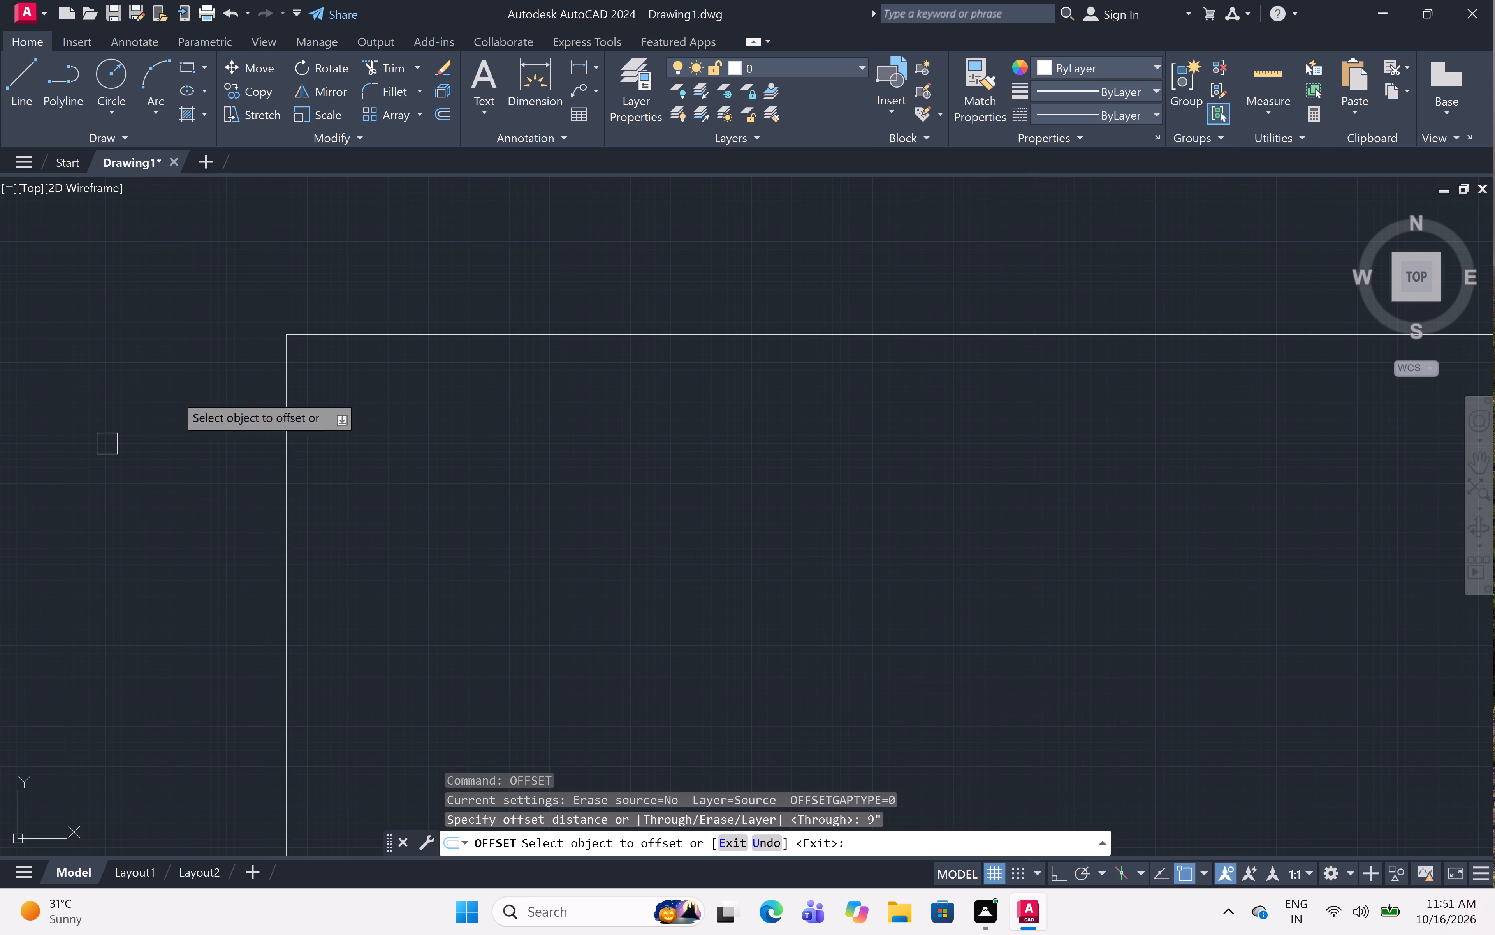
{"action": "left_click", "coordinate": [285, 386]}
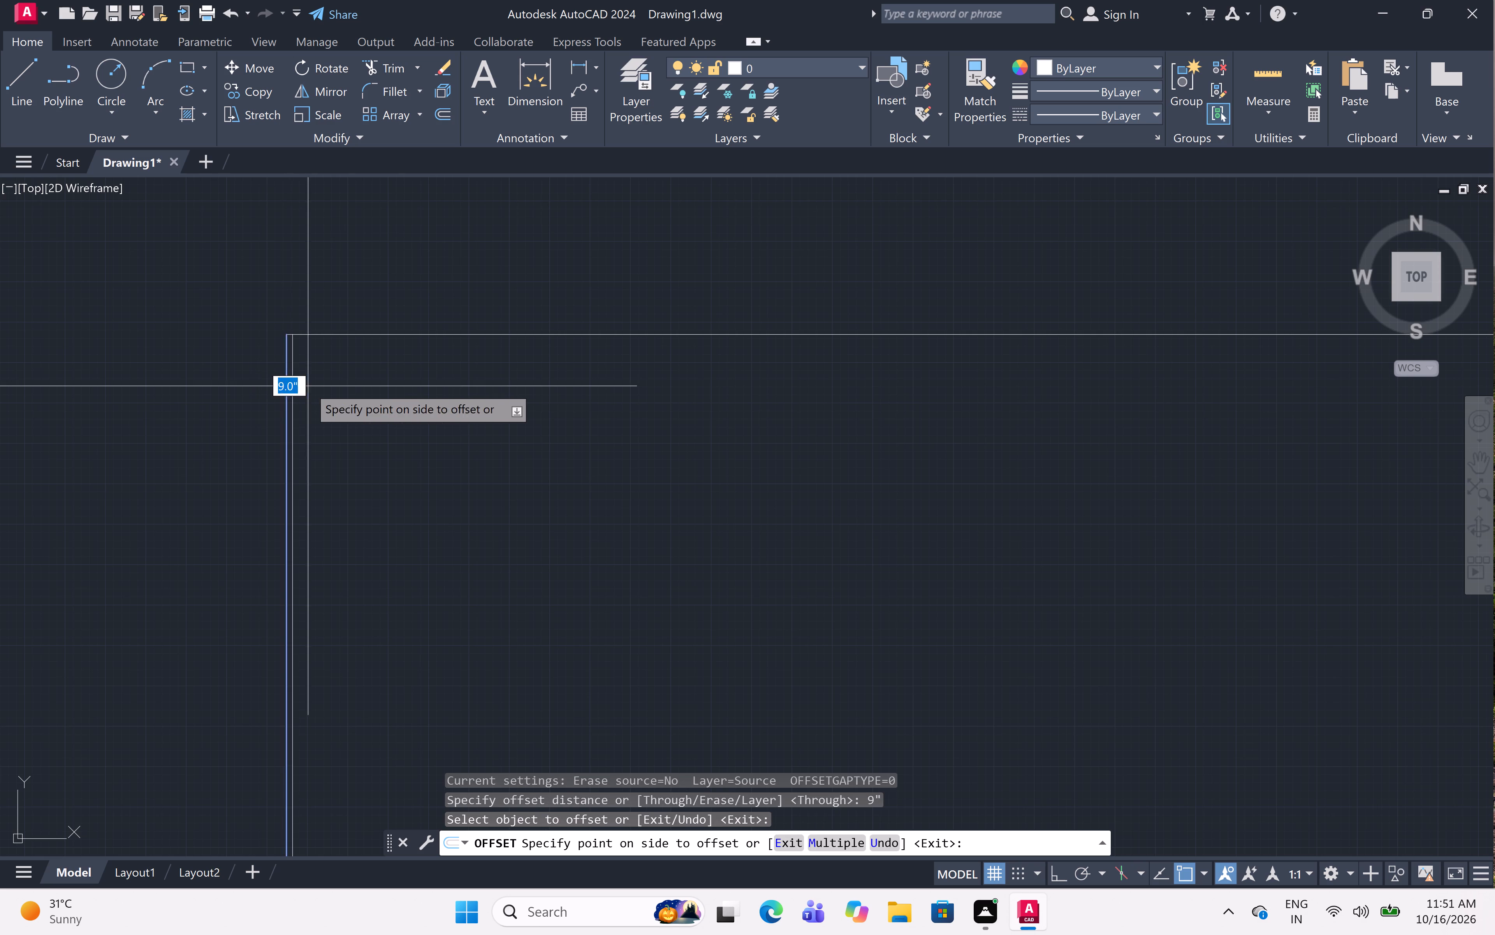
{"action": "left_click", "coordinate": [396, 376]}
{"action": "left_click", "coordinate": [342, 332]}
{"action": "left_click", "coordinate": [338, 383]}
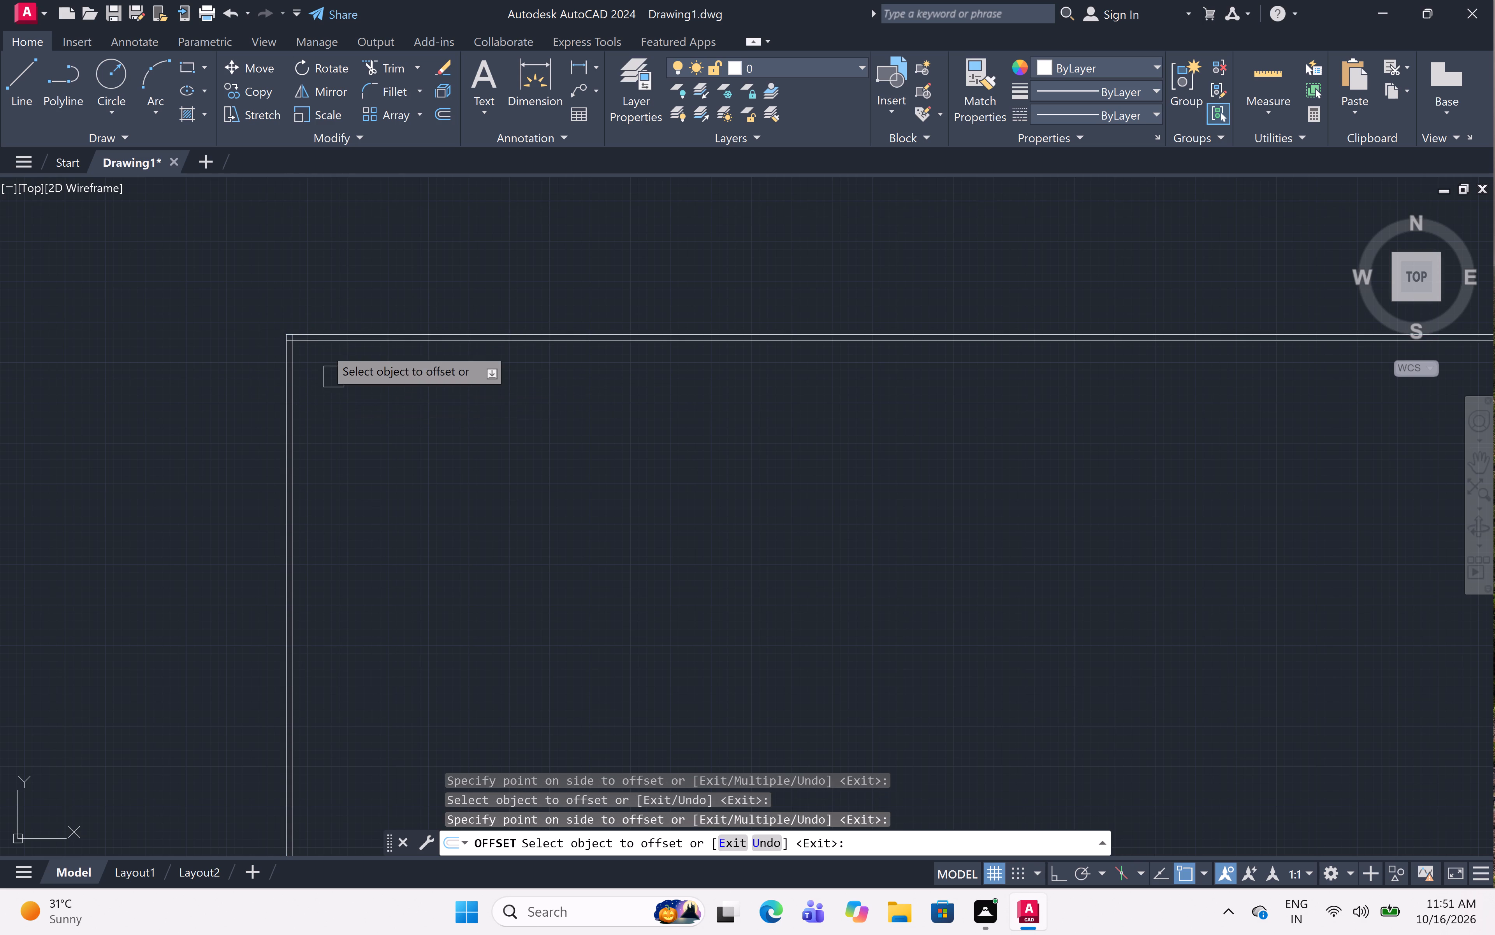
{"action": "scroll", "coordinate": [322, 337], "scroll_direction": "up", "scroll_amount": 4}
{"action": "middle_click_drag", "start_coordinate": [220, 409], "coordinate": [444, 497]}
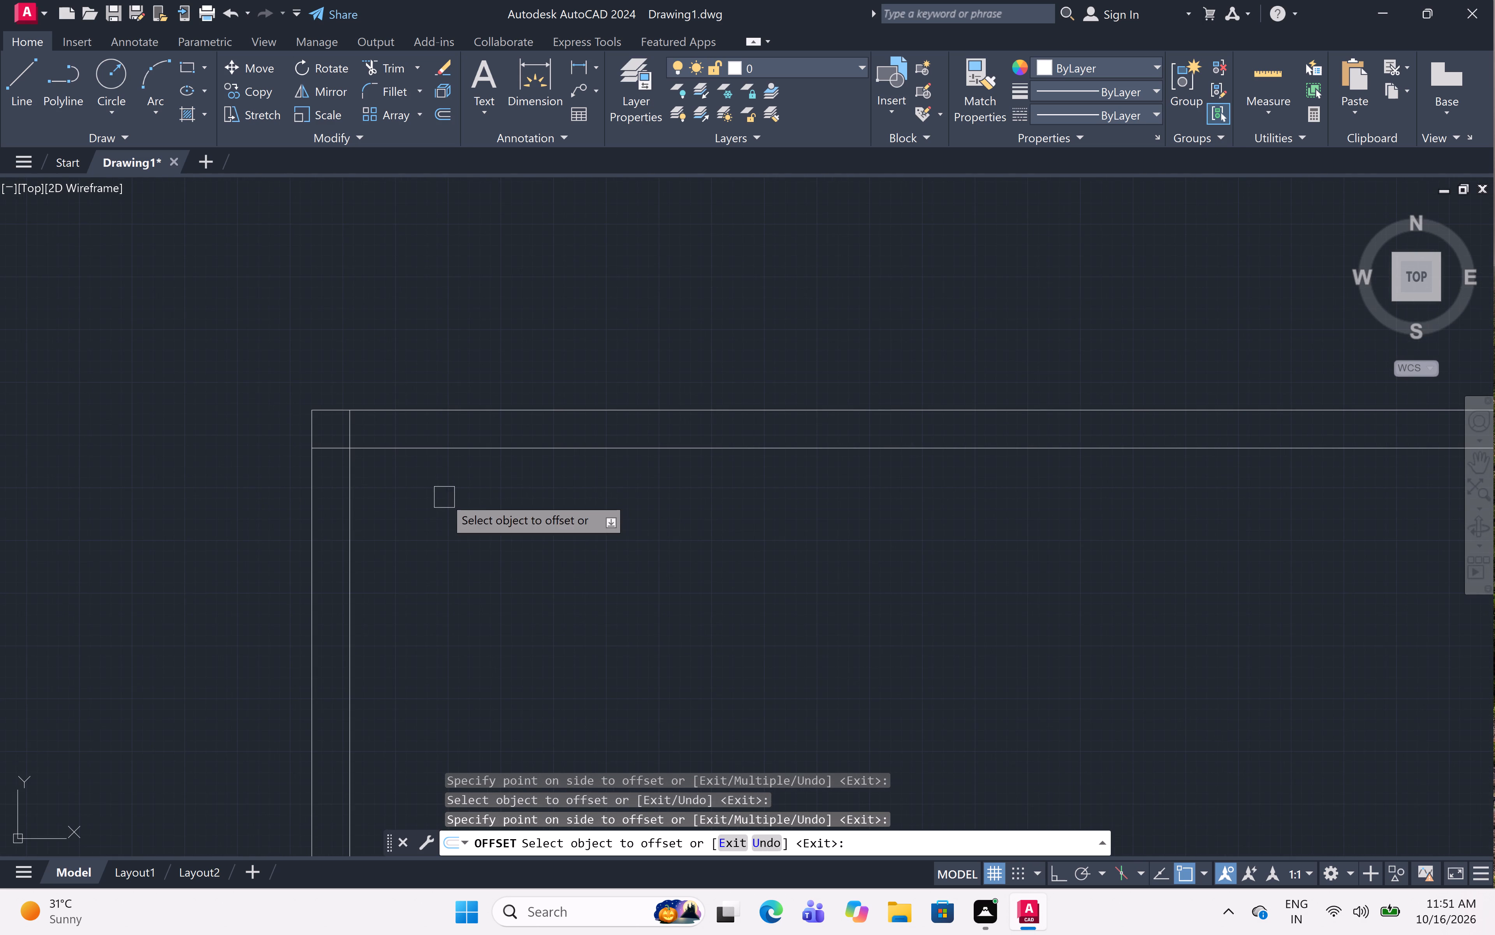
{"action": "middle_click_drag", "start_coordinate": [456, 512], "coordinate": [493, 443]}
{"action": "middle_click", "coordinate": [494, 441]}
{"action": "middle_click", "coordinate": [494, 441]}
{"action": "middle_click", "coordinate": [494, 441]}
{"action": "scroll", "coordinate": [494, 441], "scroll_direction": "up", "scroll_amount": 1}
{"action": "middle_click_drag", "start_coordinate": [494, 441], "coordinate": [508, 488]}
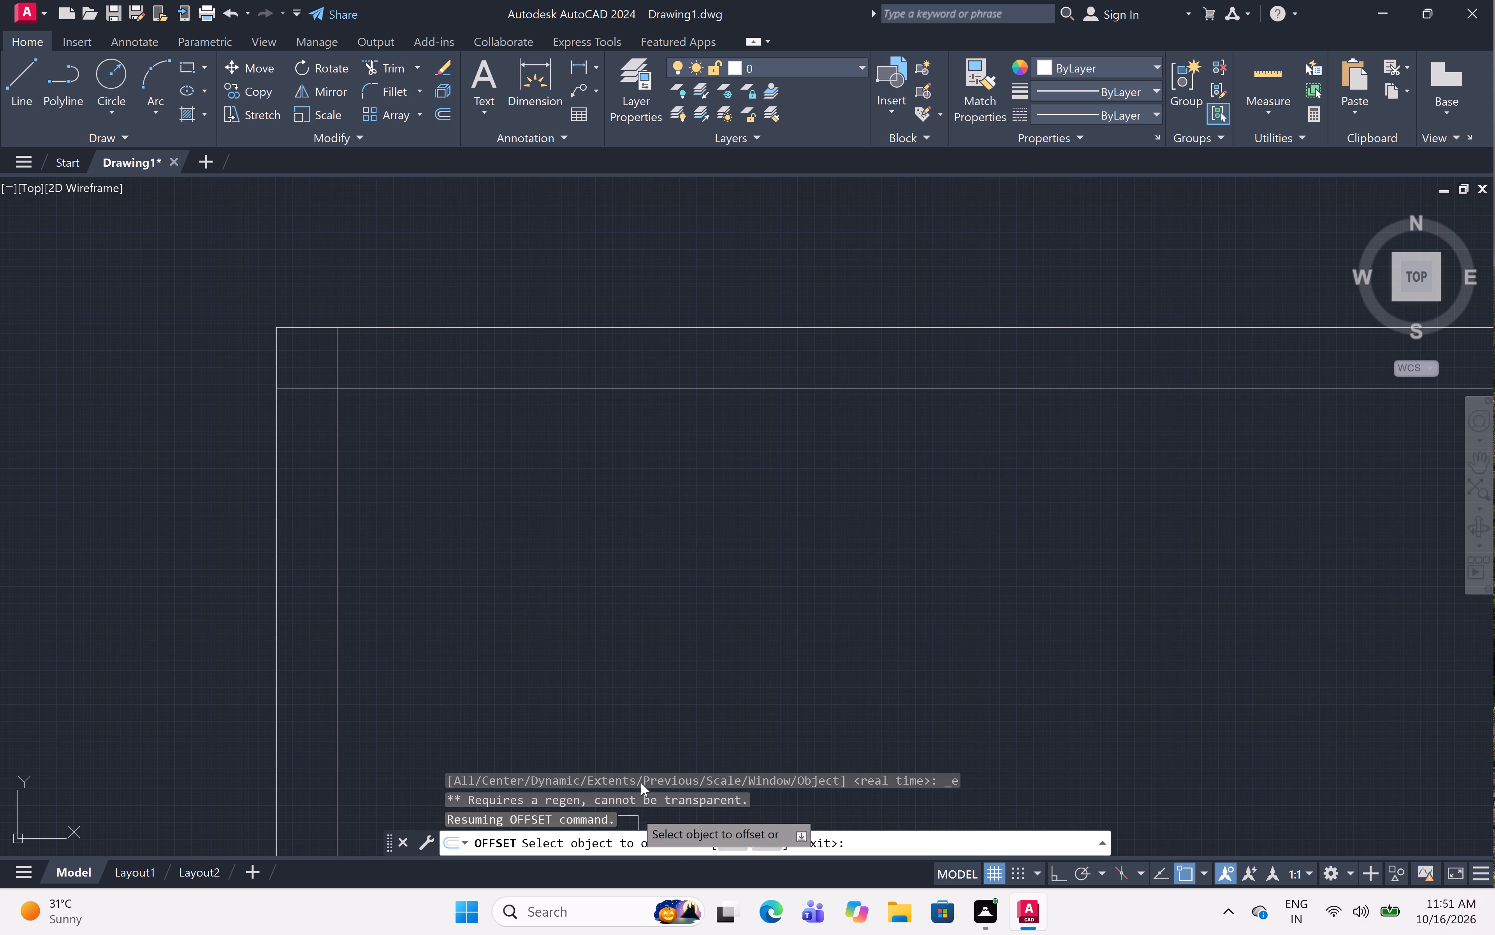
{"action": "key", "text": "Escape"}
Offset the inner line of the top wall 11' downward to mark the room's depth.
{"action": "scroll", "coordinate": [595, 624], "scroll_direction": "down", "scroll_amount": 2}
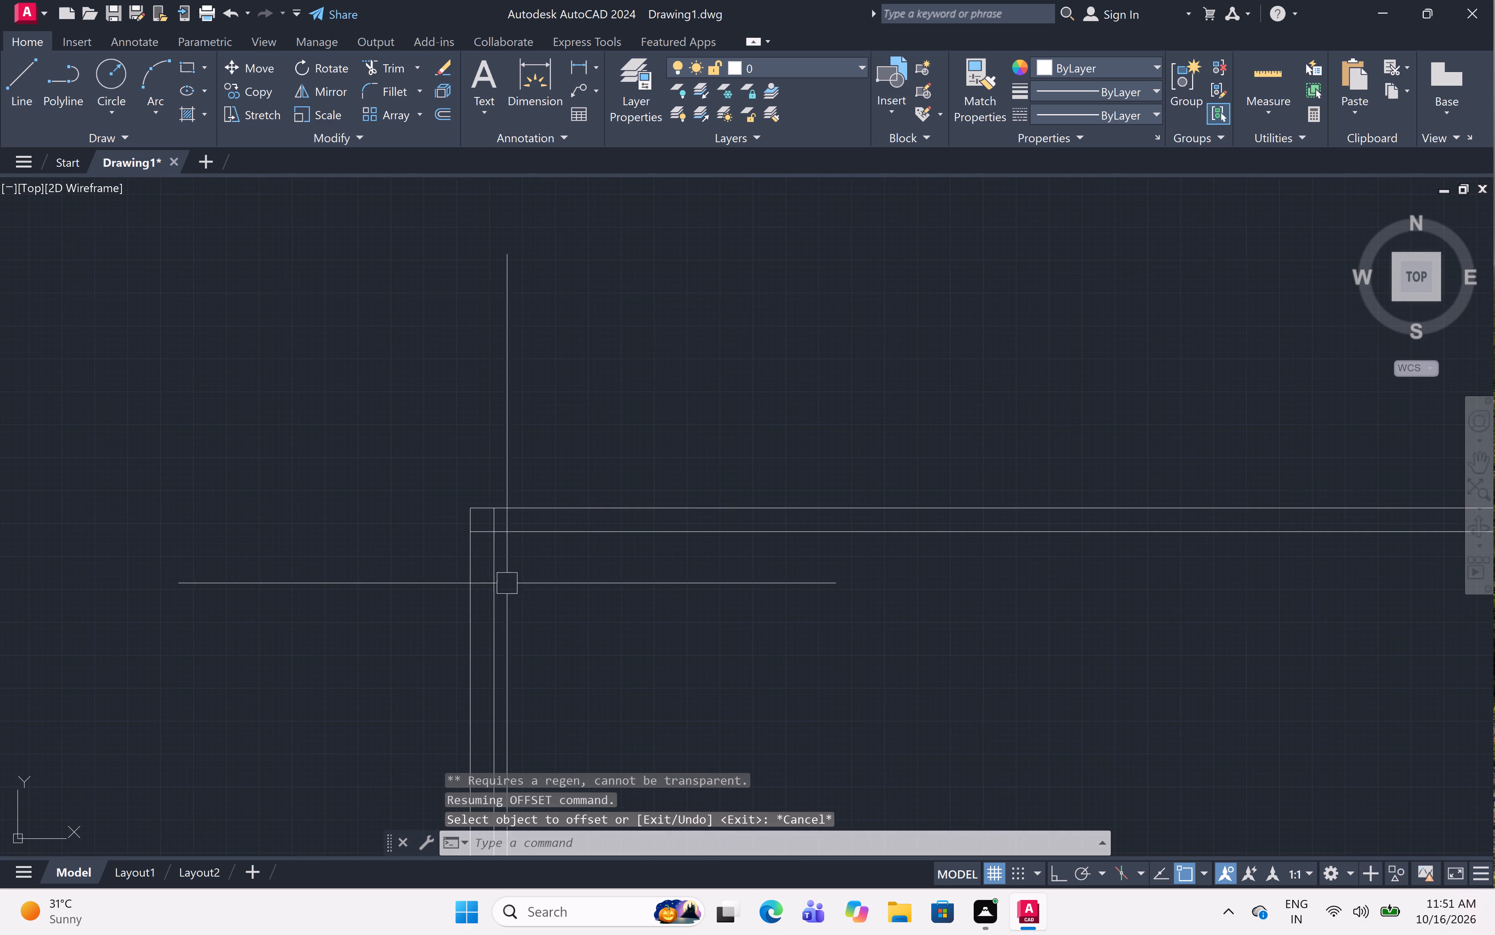
{"action": "middle_click_drag", "start_coordinate": [551, 630], "coordinate": [524, 577]}
{"action": "scroll", "coordinate": [532, 572], "scroll_direction": "up", "scroll_amount": 2}
{"action": "middle_click_drag", "start_coordinate": [532, 572], "coordinate": [510, 629]}
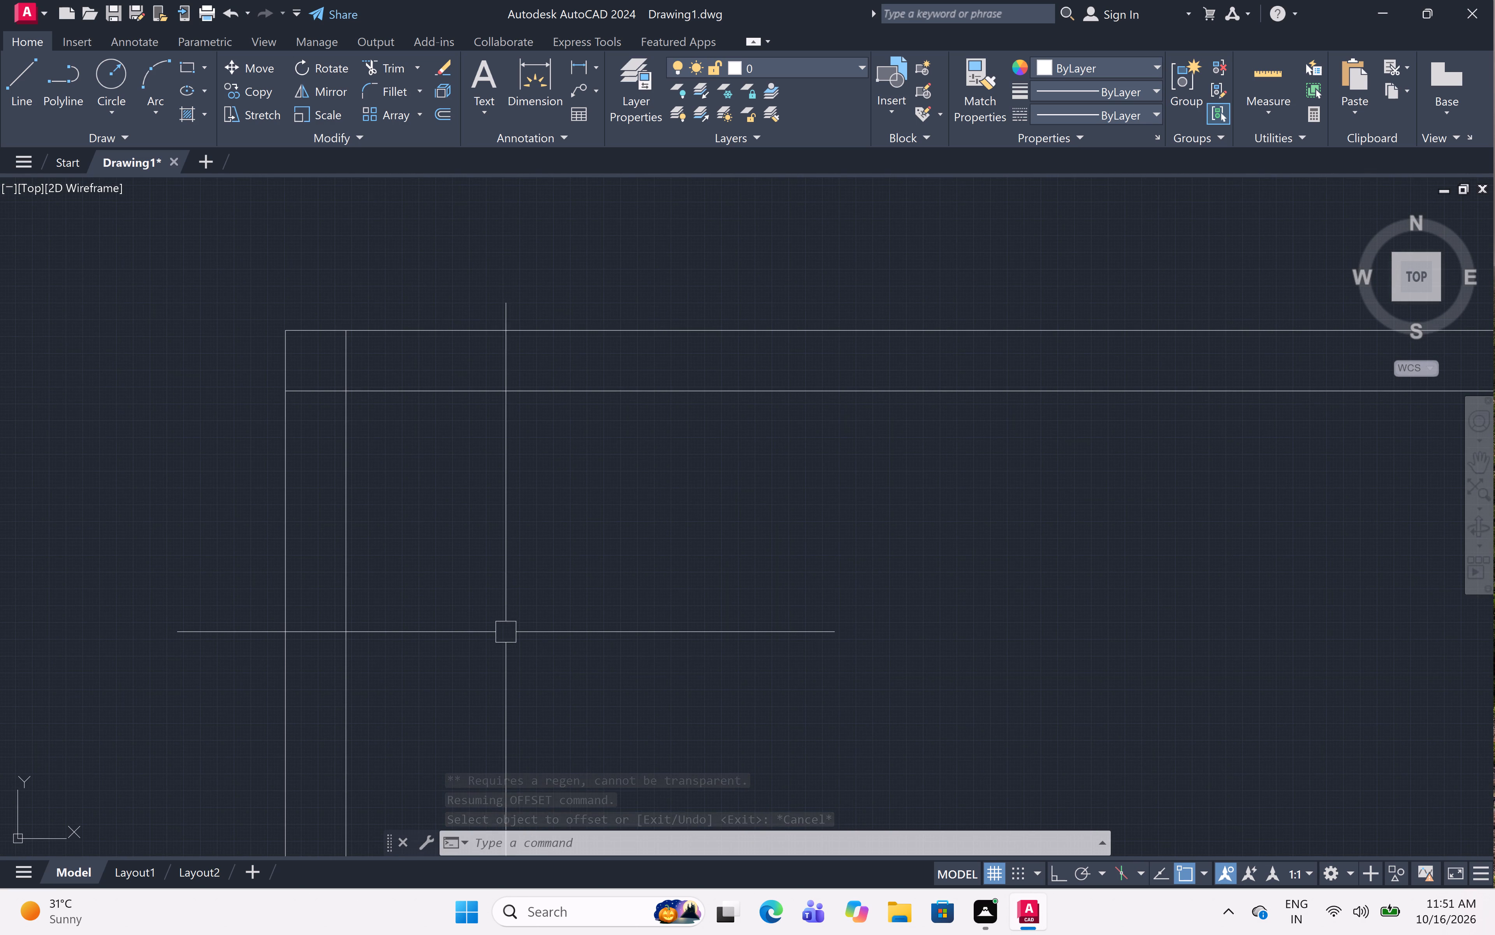
{"action": "key", "text": "Escape"}
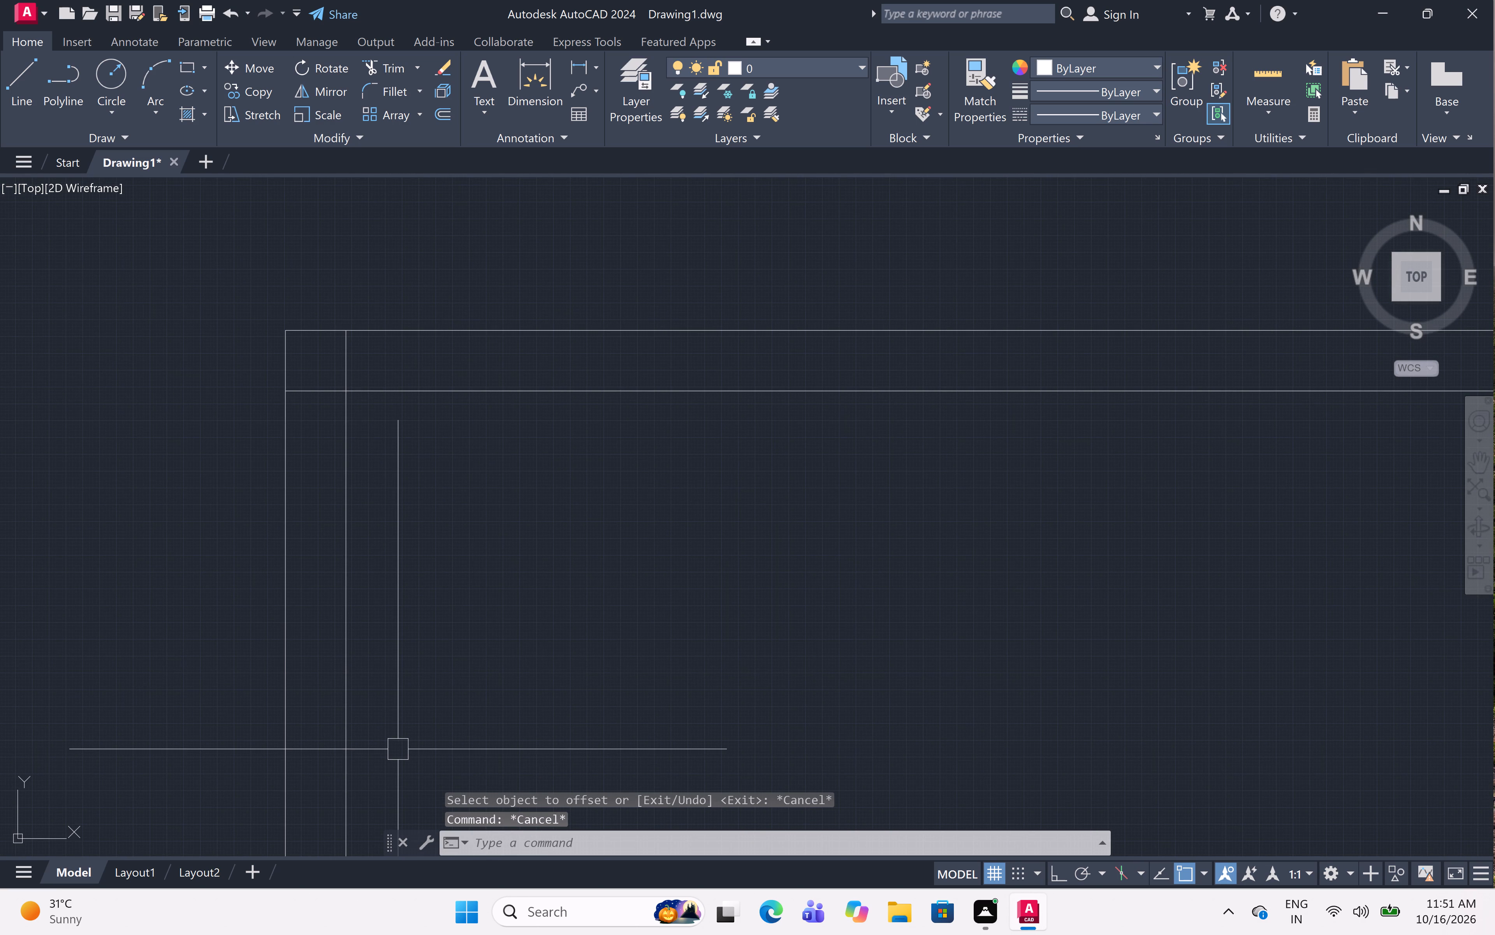
{"action": "key", "text": "o"}
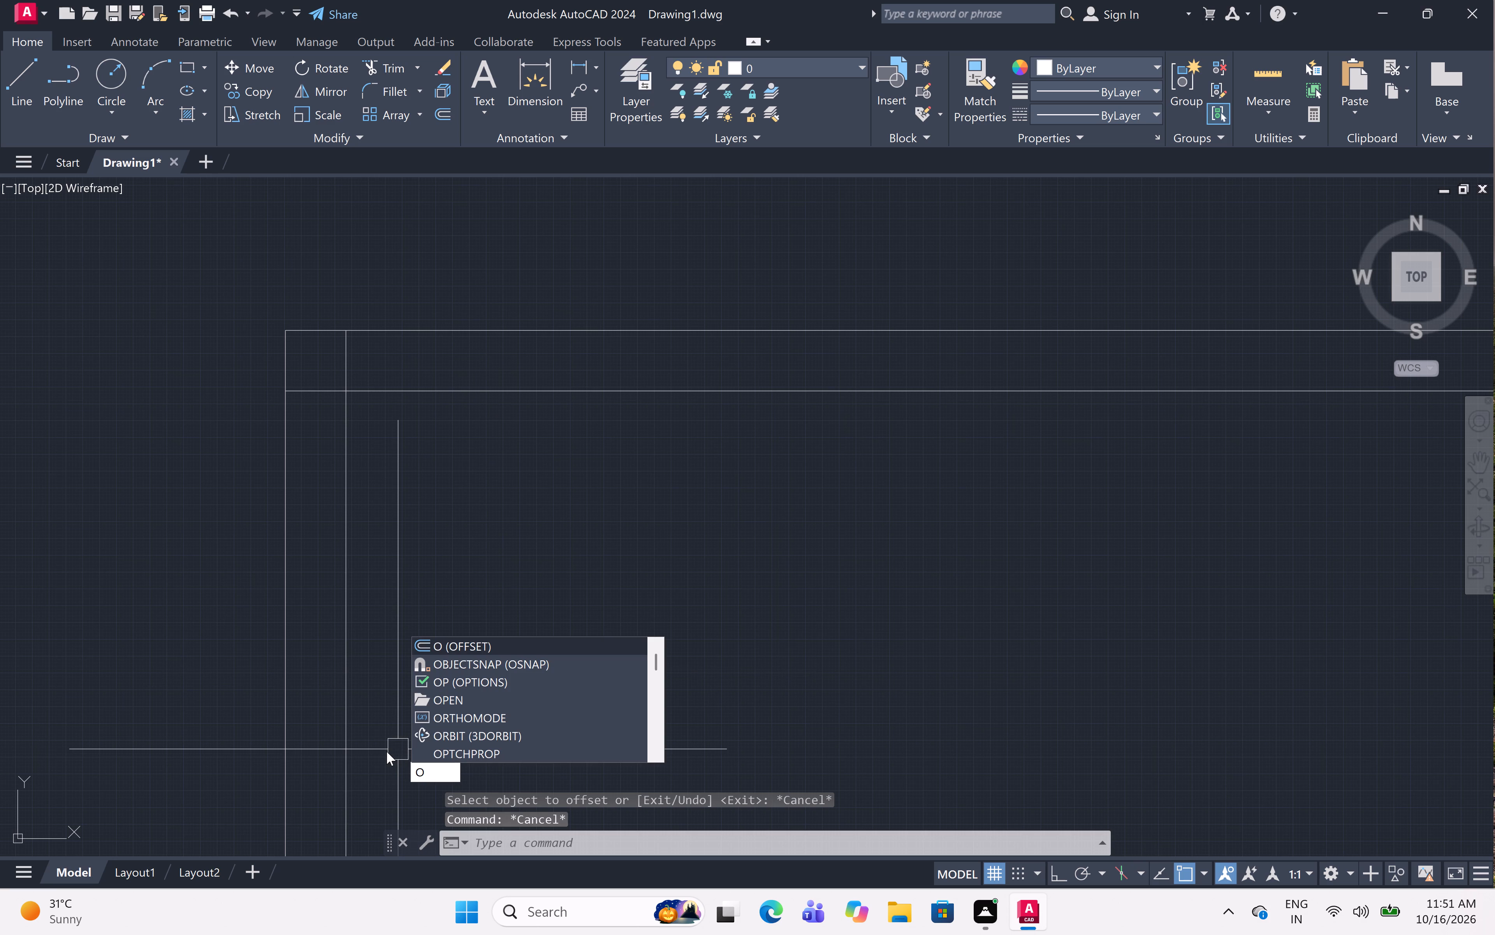
{"action": "type", "text": "ff"}
{"action": "key", "text": "space"}
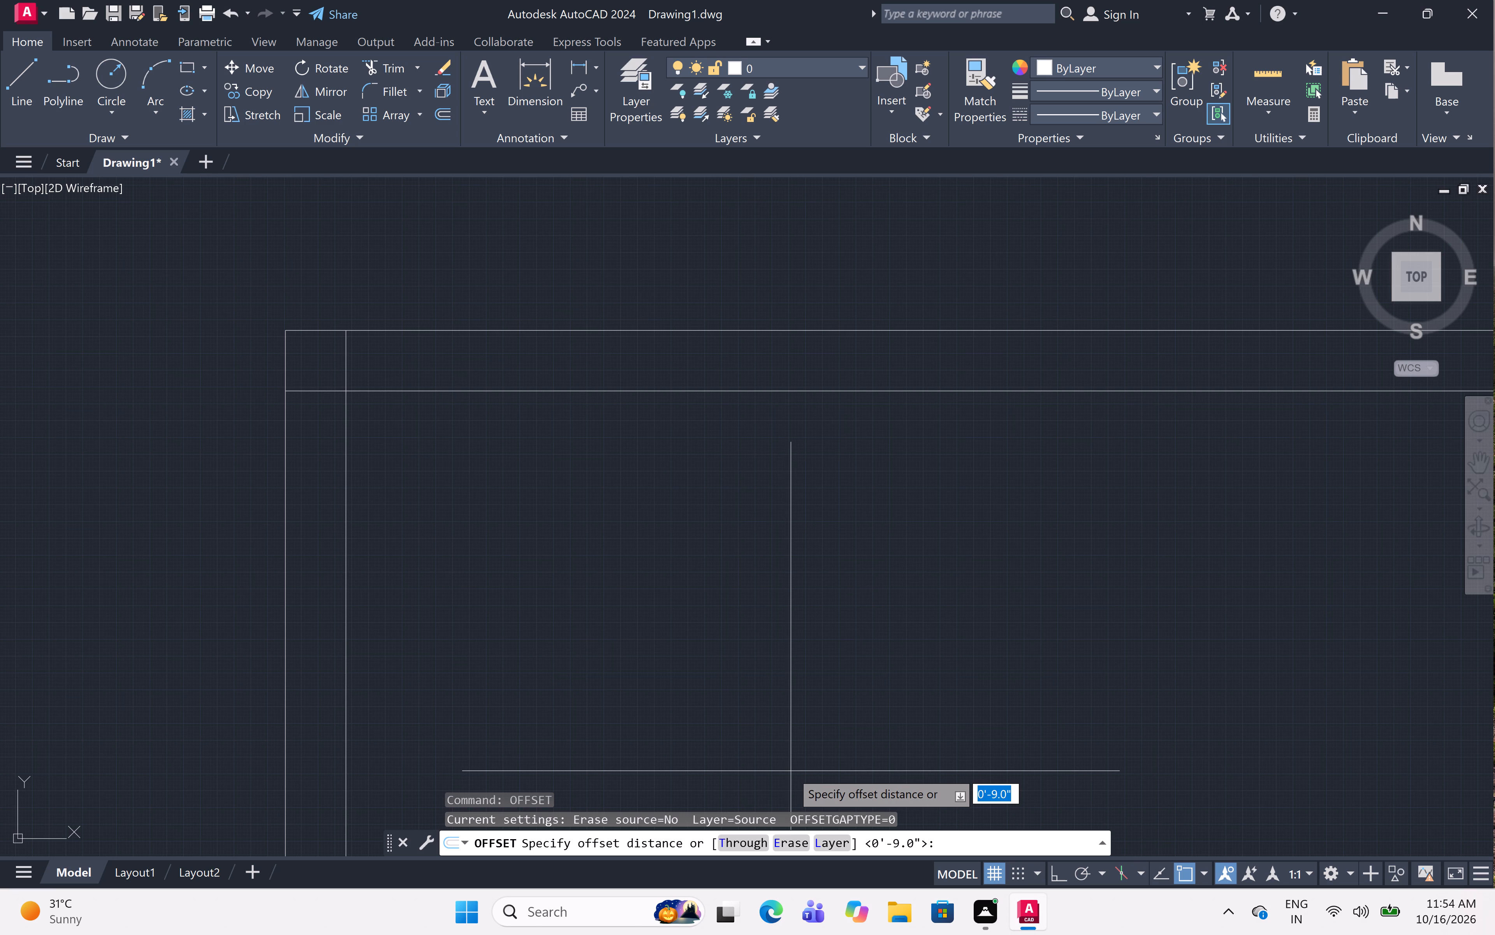
{"action": "type", "text": "11'"}
{"action": "key", "text": "space"}
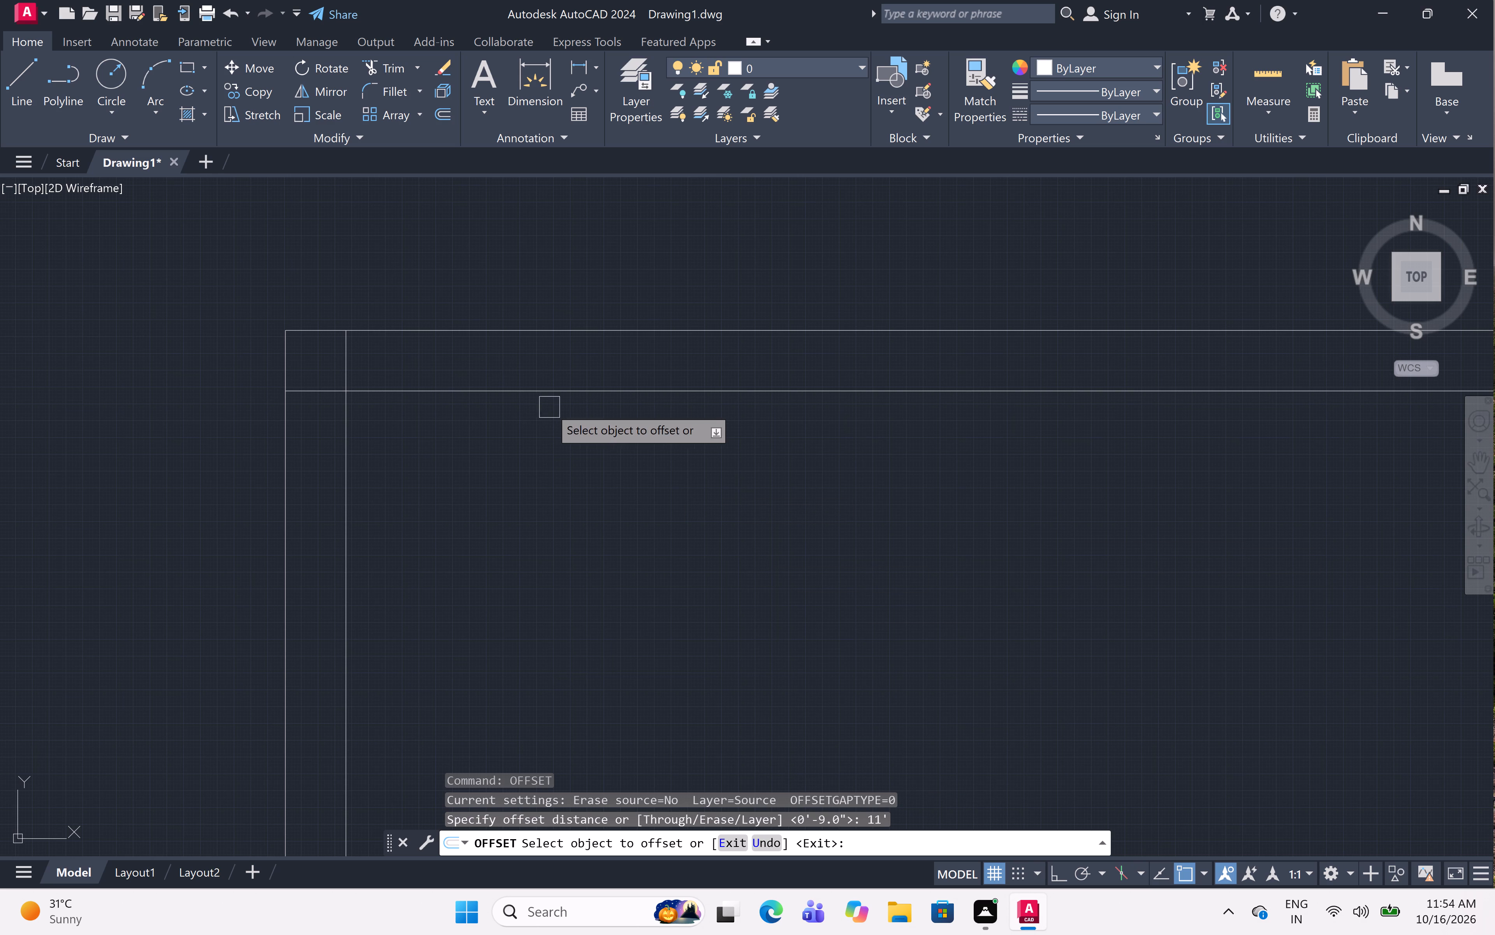
{"action": "left_click_drag", "start_coordinate": [550, 399], "coordinate": [551, 406]}
{"action": "scroll", "coordinate": [559, 438], "scroll_direction": "down", "scroll_amount": 6}
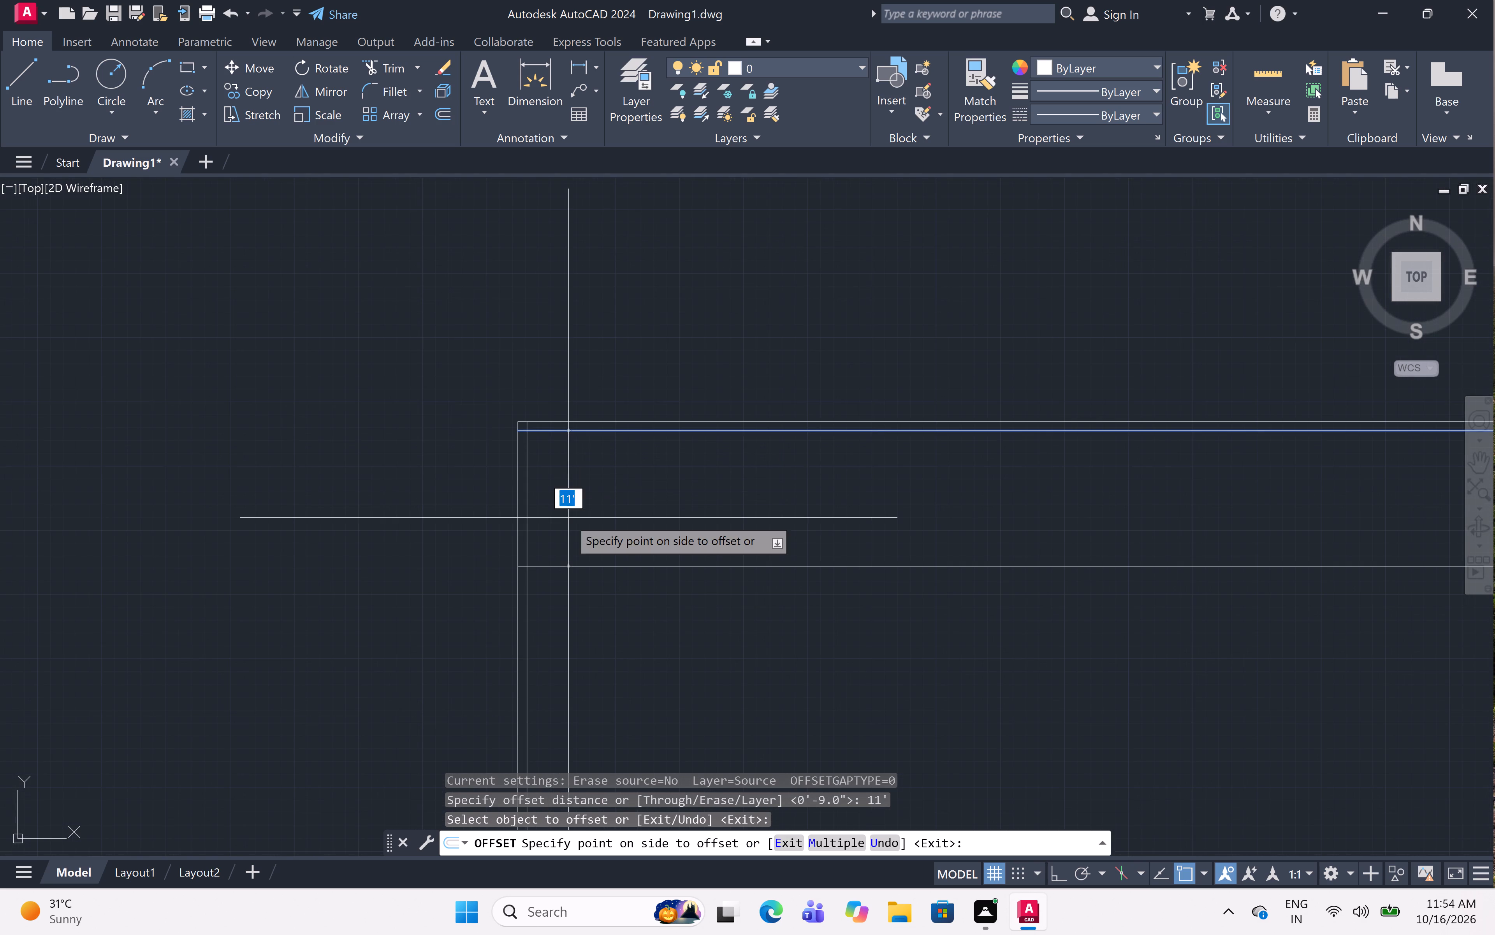
{"action": "middle_click_drag", "start_coordinate": [568, 518], "coordinate": [482, 459]}
{"action": "left_click", "coordinate": [494, 553]}
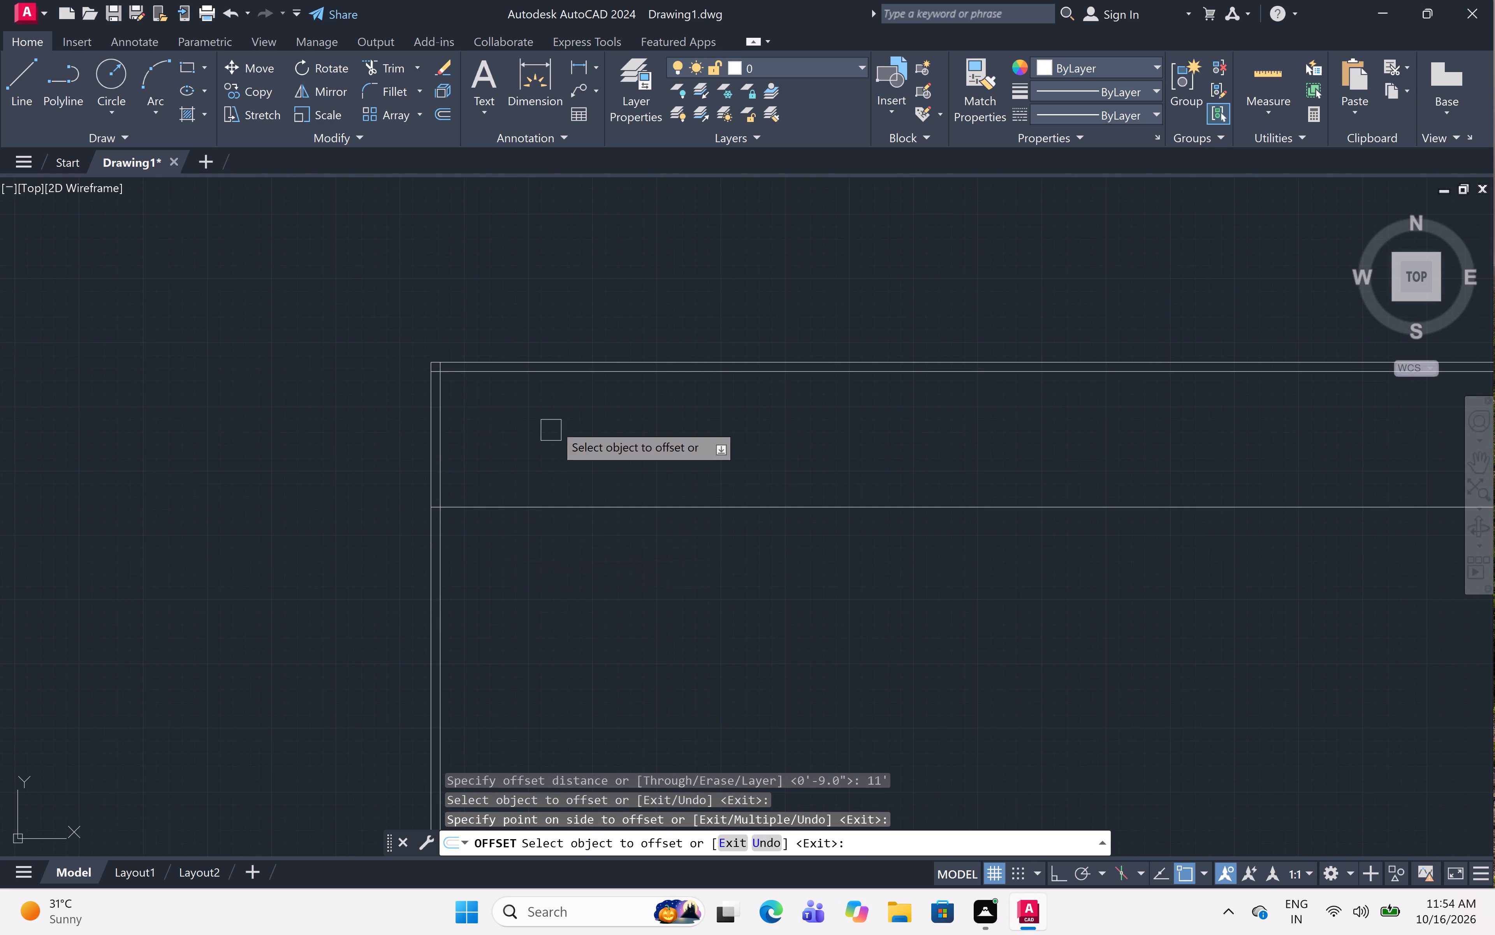
{"action": "middle_click_drag", "start_coordinate": [559, 423], "coordinate": [485, 363]}
{"action": "scroll", "coordinate": [528, 398], "scroll_direction": "up", "scroll_amount": 1}
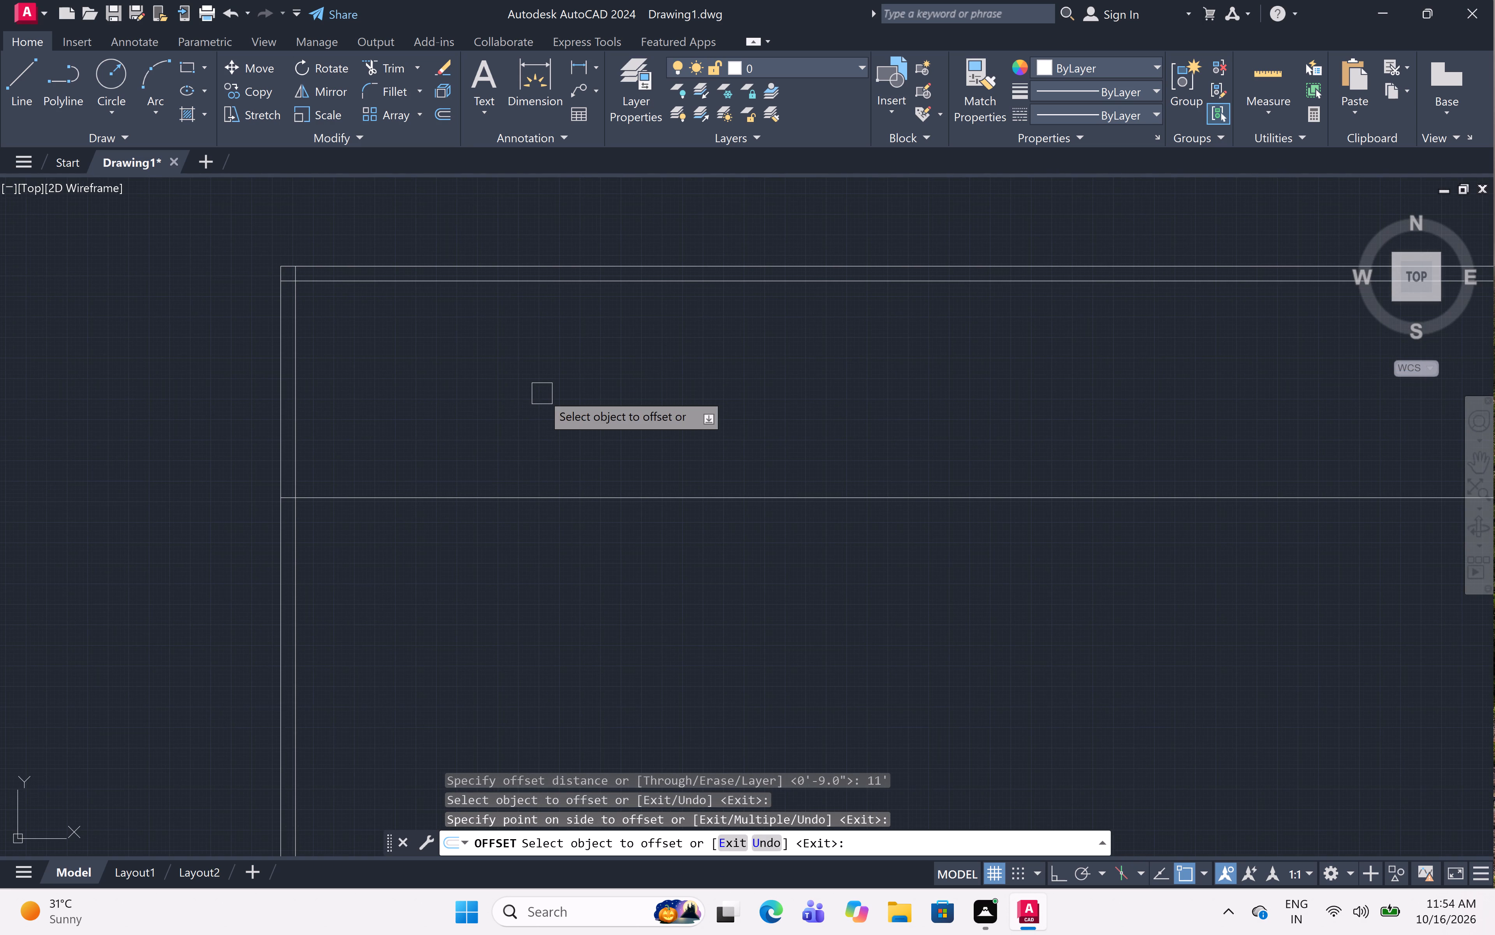
{"action": "key", "text": "space"}
Offset the inner line of the left wall 16'3" to the right to mark the room's width.
{"action": "key", "text": "space"}
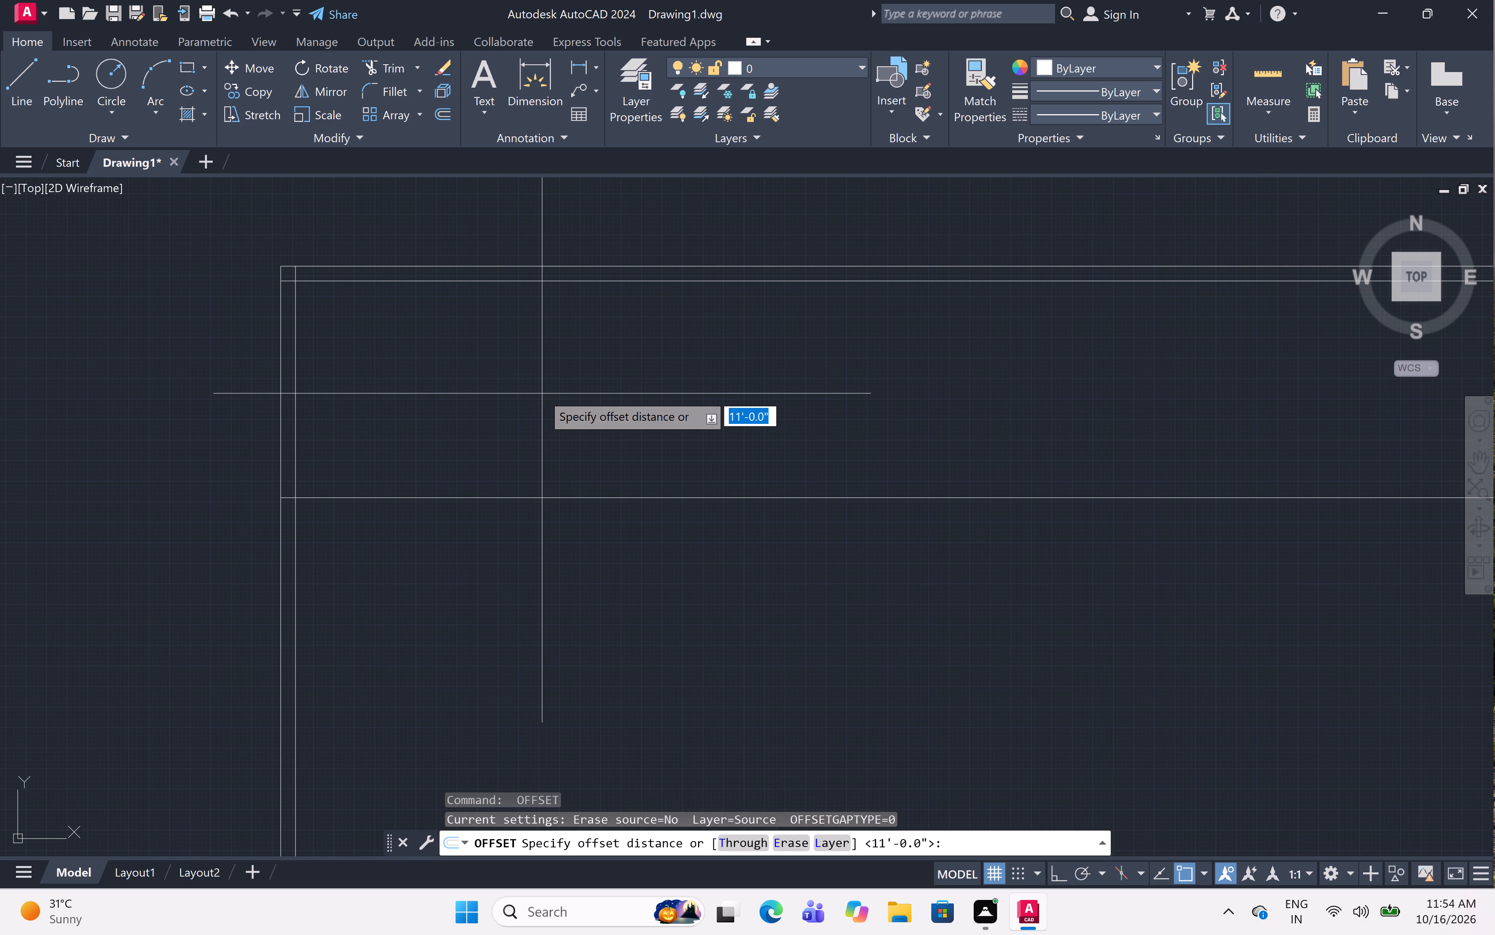
{"action": "key", "text": "1"}
{"action": "type", "text": "6'"}
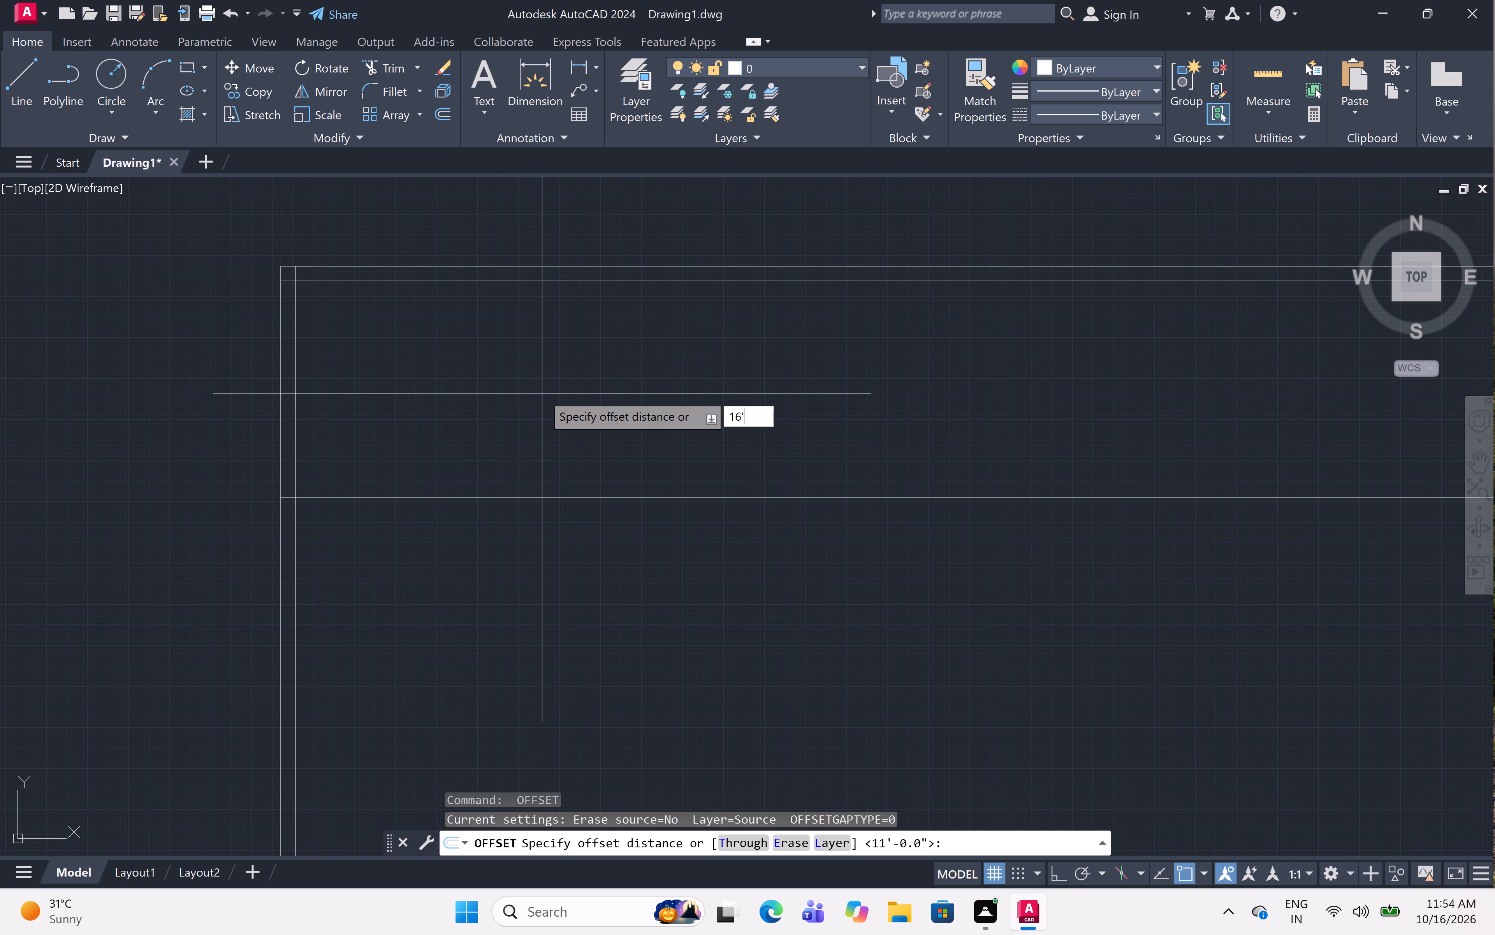
{"action": "key", "text": "3"}
{"action": "type", "text": "\""}
{"action": "key", "text": "space"}
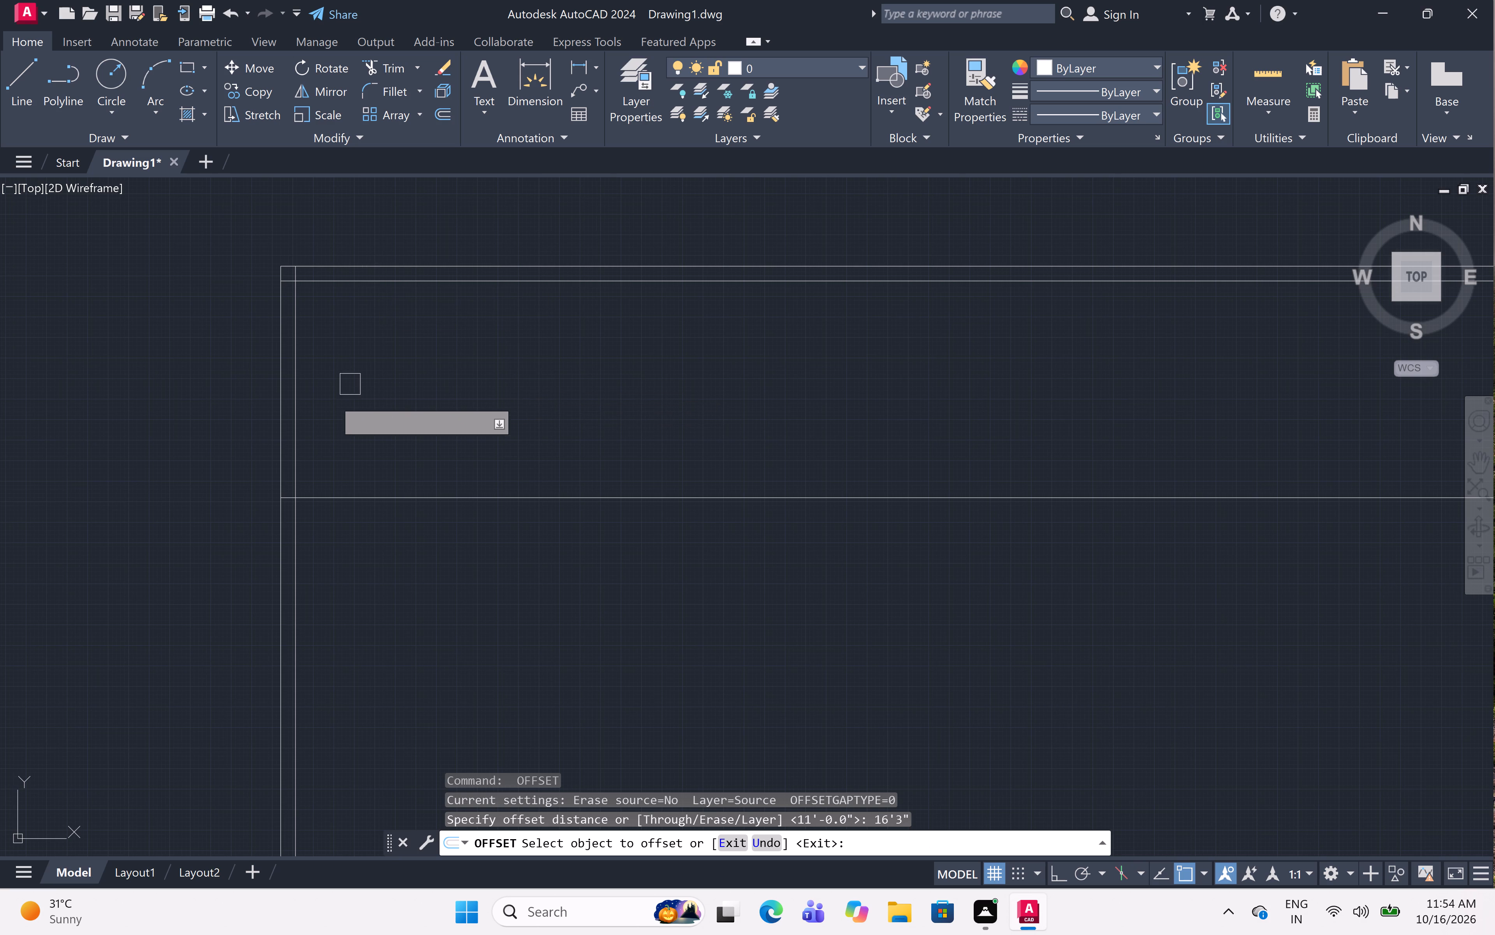
{"action": "left_click", "coordinate": [302, 376]}
{"action": "left_click", "coordinate": [596, 451]}
{"action": "scroll", "coordinate": [628, 387], "scroll_direction": "down", "scroll_amount": 3}
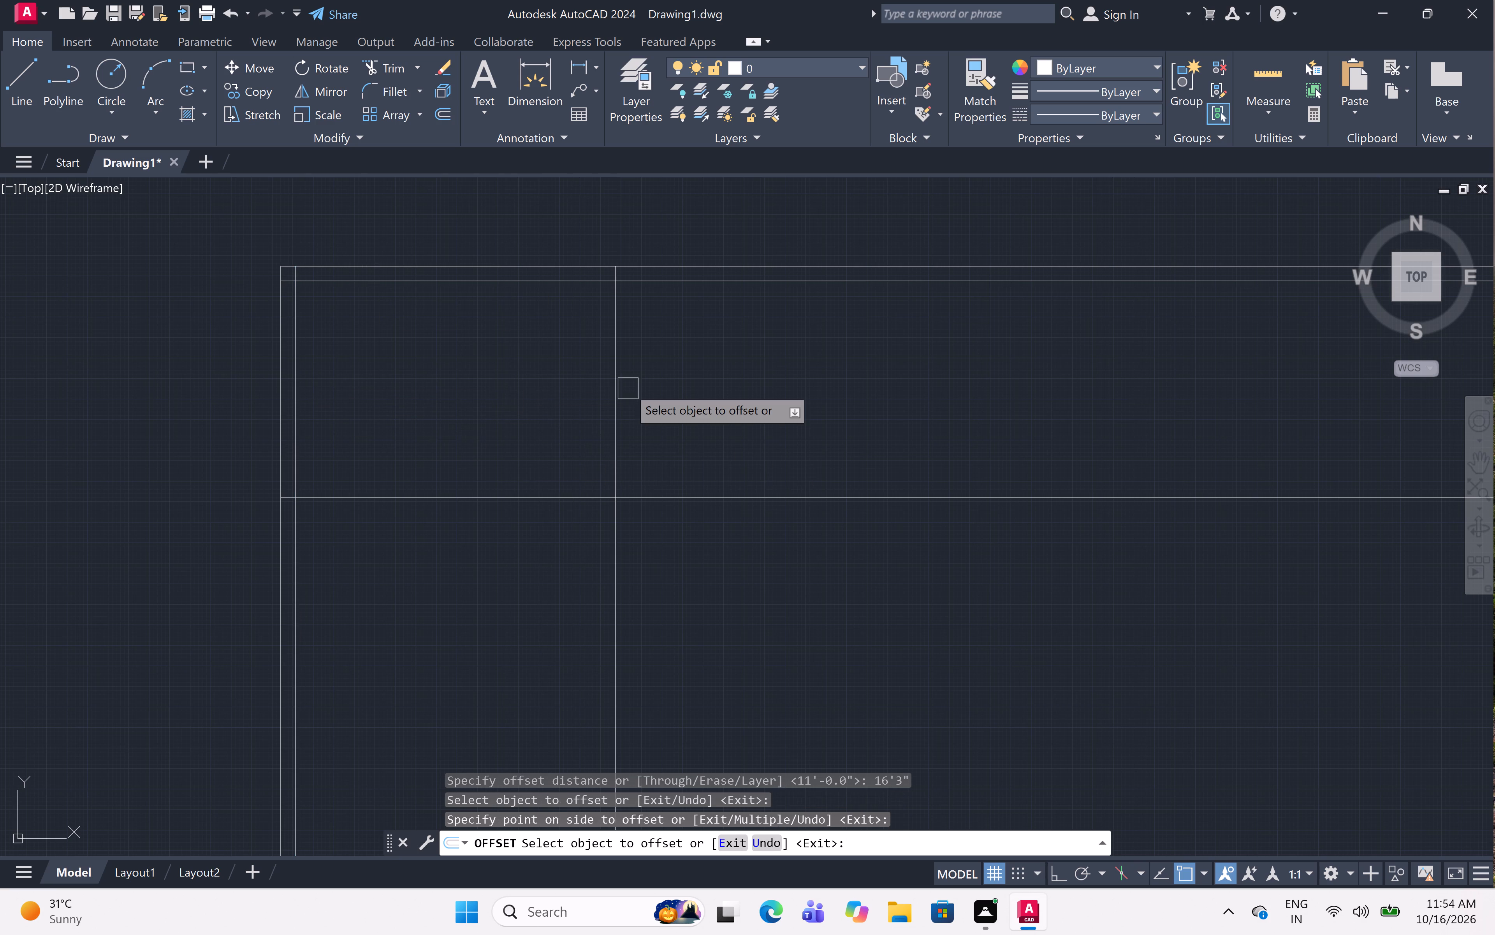
{"action": "scroll", "coordinate": [654, 389], "scroll_direction": "up", "scroll_amount": 3}
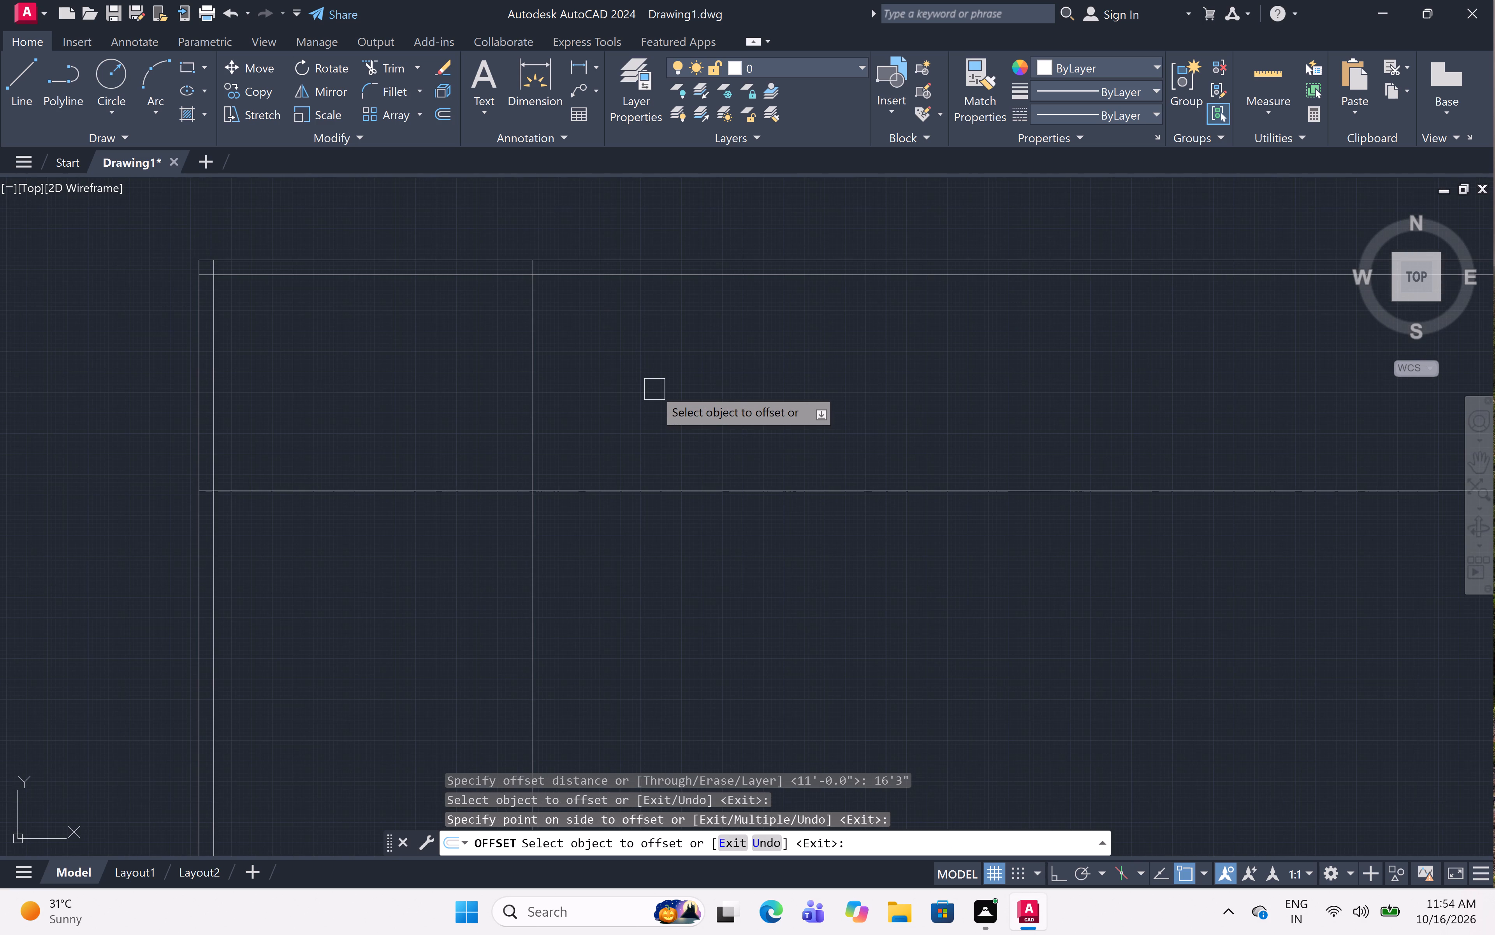
{"action": "key", "text": "space"}
Offset the room's lower horizontal line 9" downward and its right vertical line 9" outward to form the partition walls.
{"action": "key", "text": "space"}
{"action": "type", "text": "9"}
{"action": "key", "text": "shift+quotedbl"}
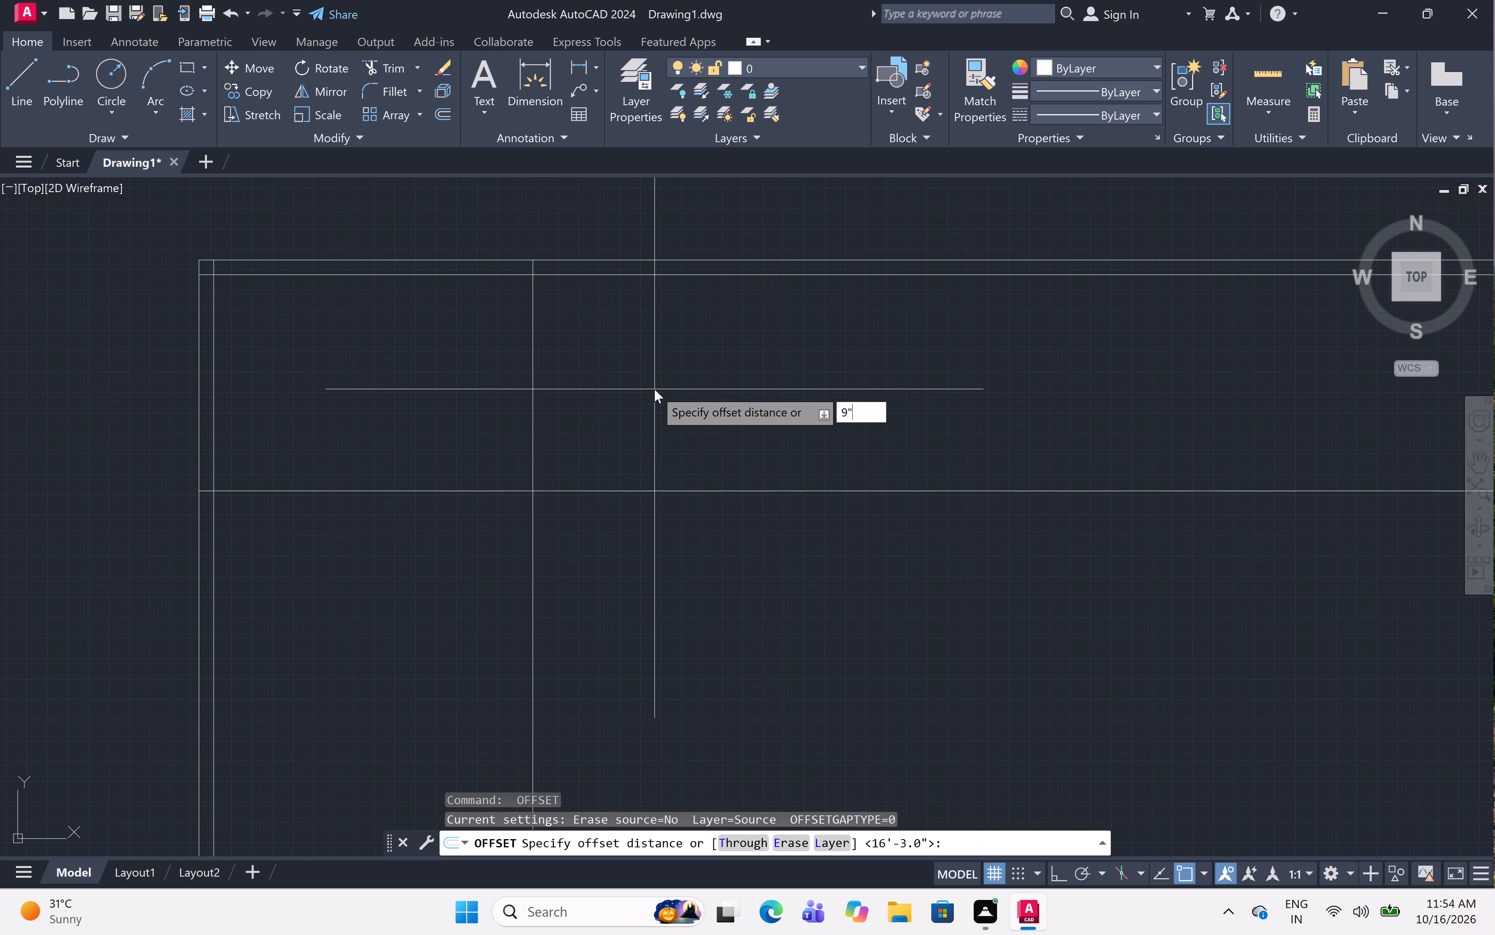
{"action": "key", "text": "space"}
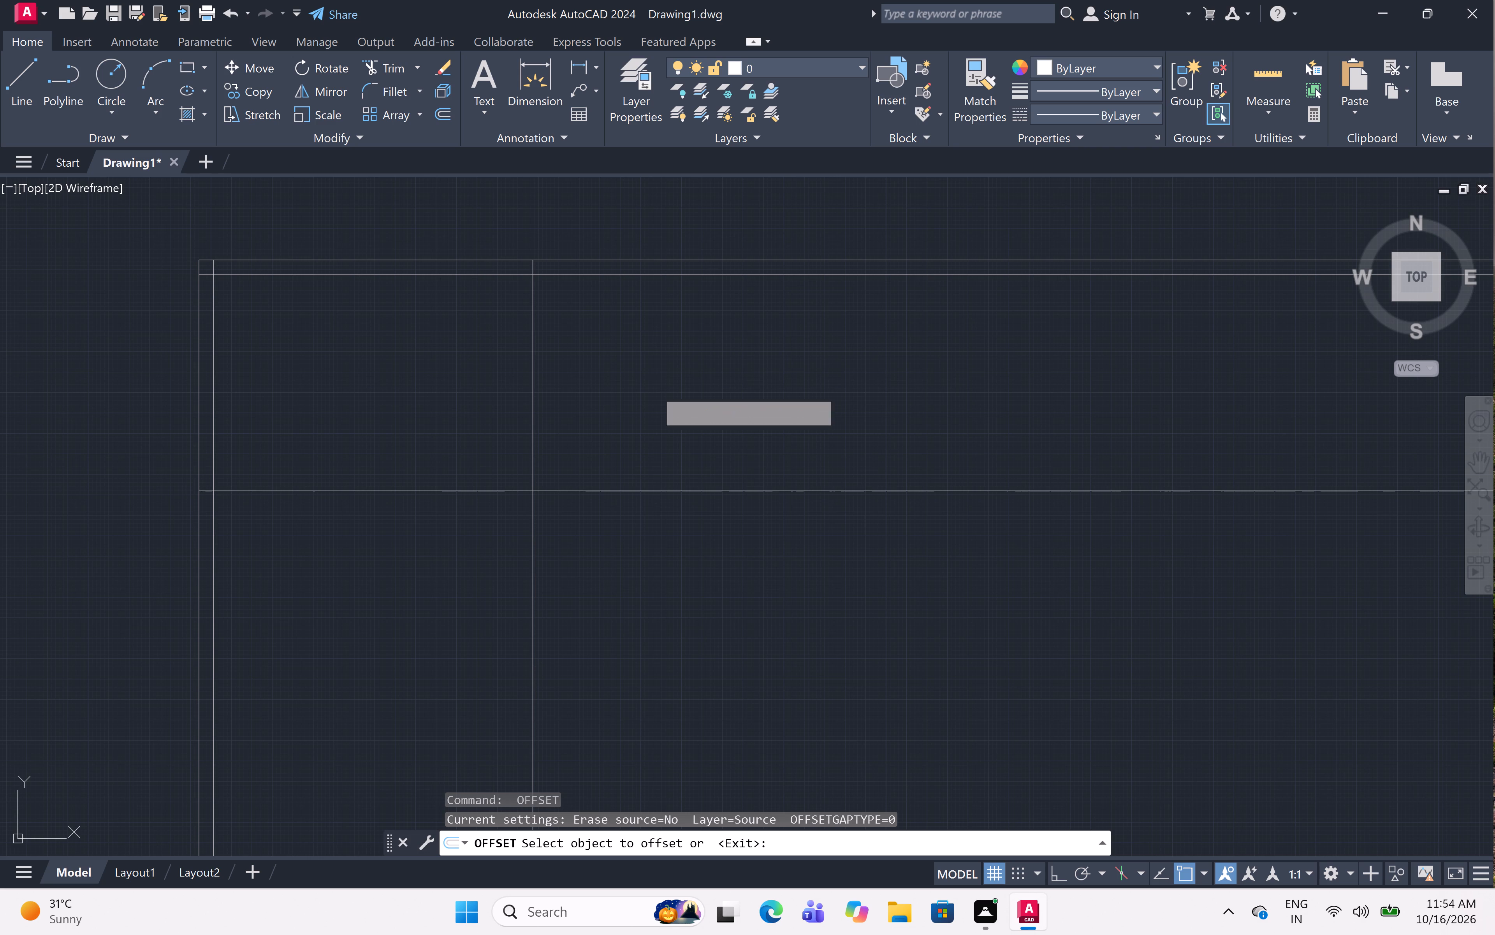
{"action": "left_click", "coordinate": [436, 496]}
{"action": "left_click", "coordinate": [422, 580]}
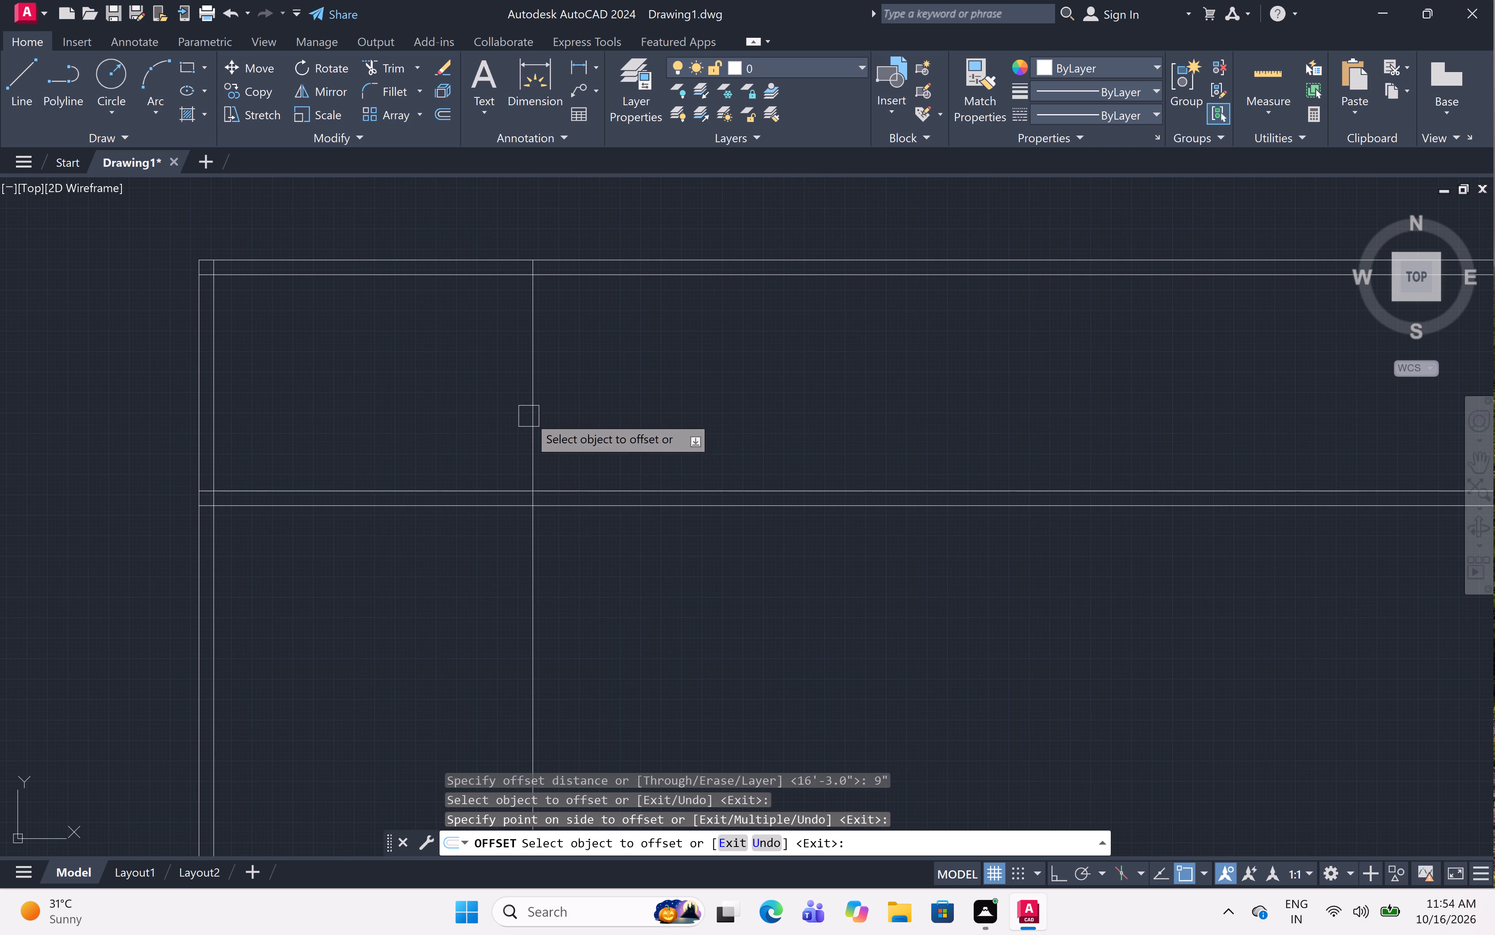
{"action": "left_click", "coordinate": [538, 423]}
{"action": "left_click", "coordinate": [615, 448]}
{"action": "scroll", "coordinate": [580, 376], "scroll_direction": "down", "scroll_amount": 1}
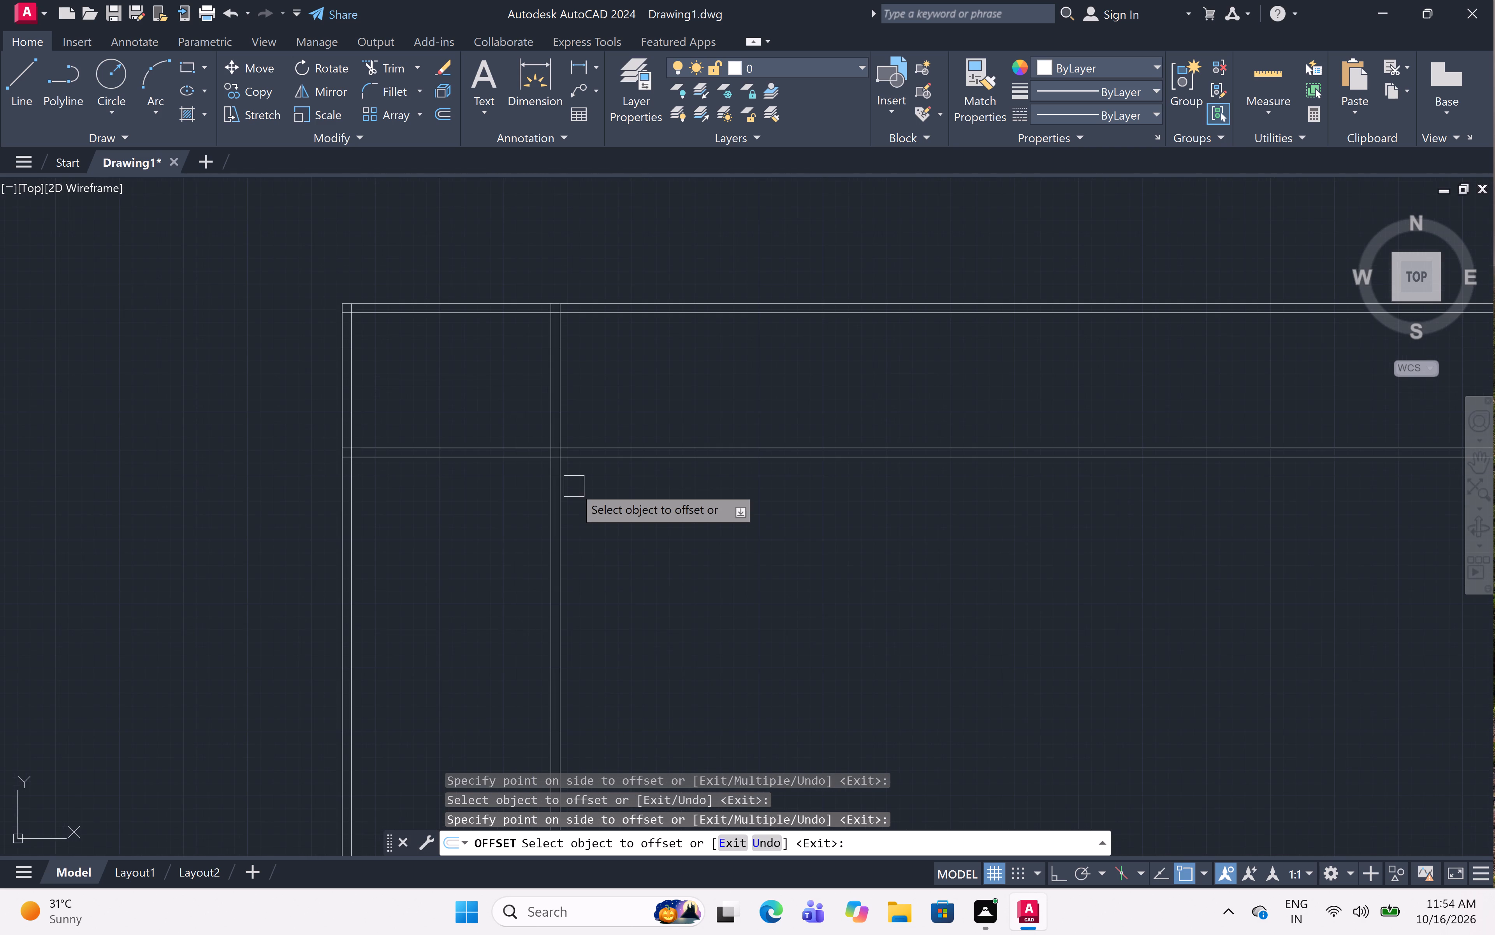
{"action": "scroll", "coordinate": [574, 487], "scroll_direction": "up", "scroll_amount": 1}
{"action": "middle_click_drag", "start_coordinate": [574, 487], "coordinate": [584, 450]}
{"action": "middle_click", "coordinate": [584, 450]}
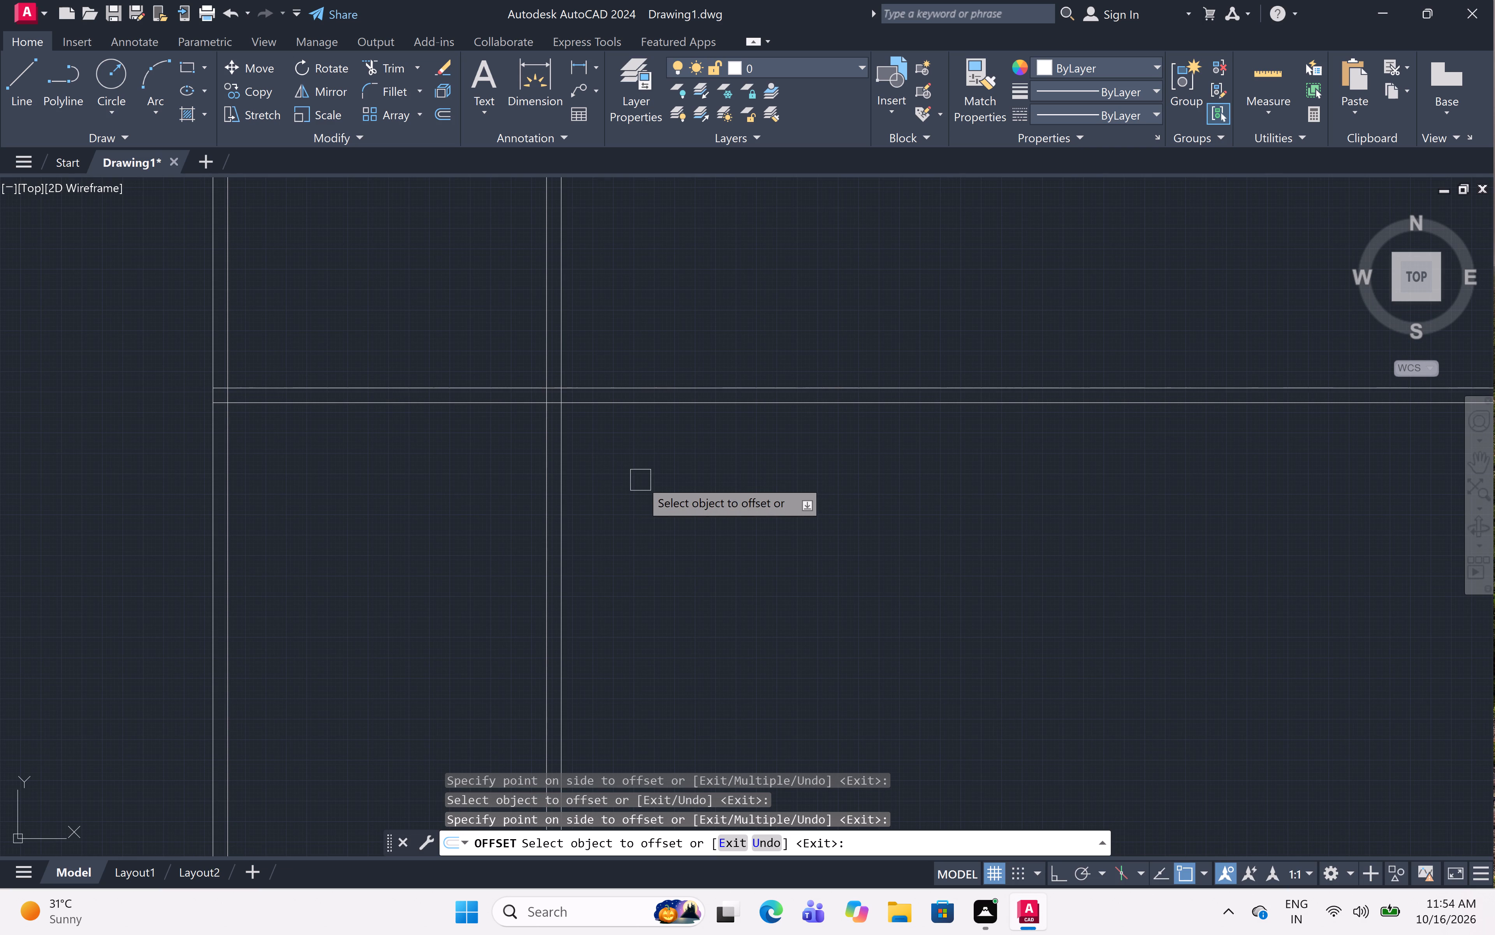
{"action": "key", "text": "Escape"}
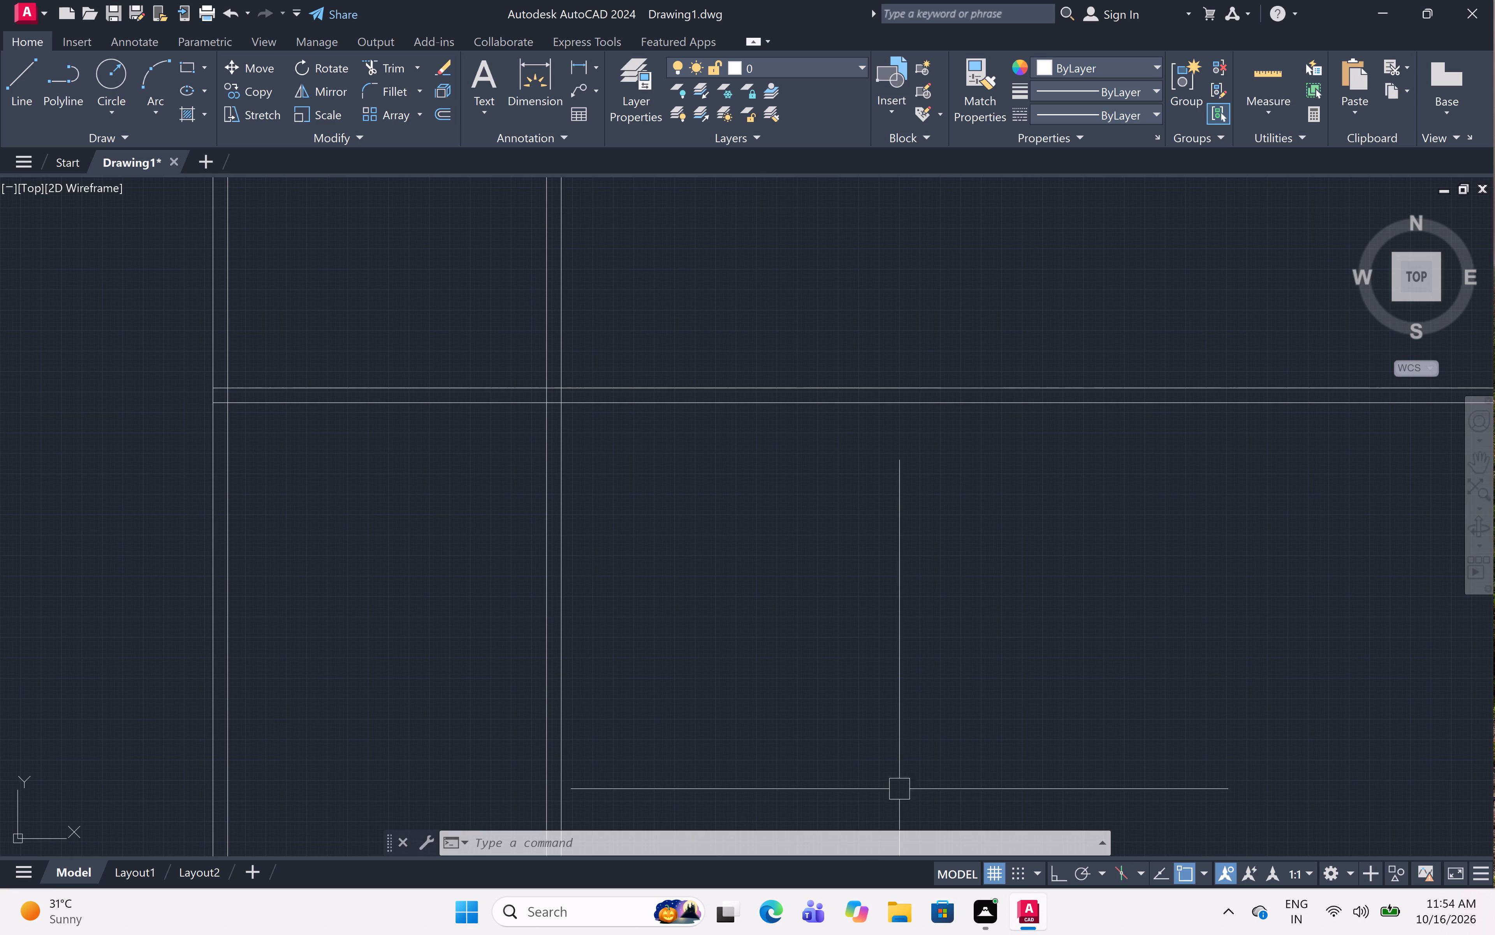
Trim the two horizontal partition wall lines beyond the right side of the room's vertical partition.
{"action": "scroll", "coordinate": [723, 540], "scroll_direction": "down", "scroll_amount": 2}
{"action": "middle_click_drag", "start_coordinate": [759, 462], "coordinate": [627, 438]}
{"action": "scroll", "coordinate": [626, 434], "scroll_direction": "up", "scroll_amount": 1}
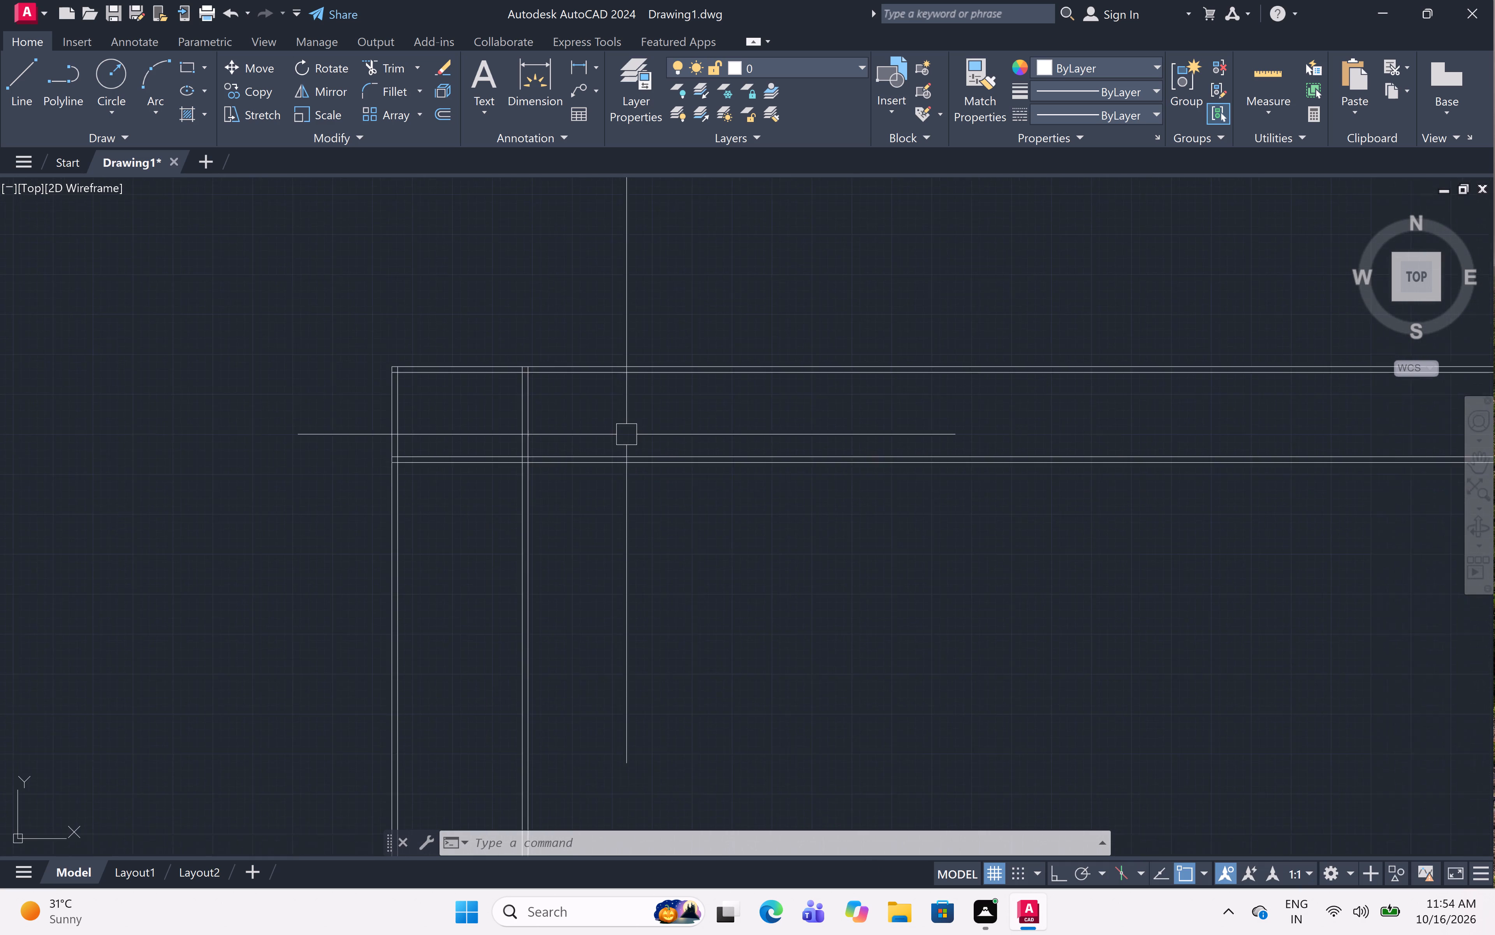
{"action": "scroll", "coordinate": [626, 434], "scroll_direction": "up", "scroll_amount": 1}
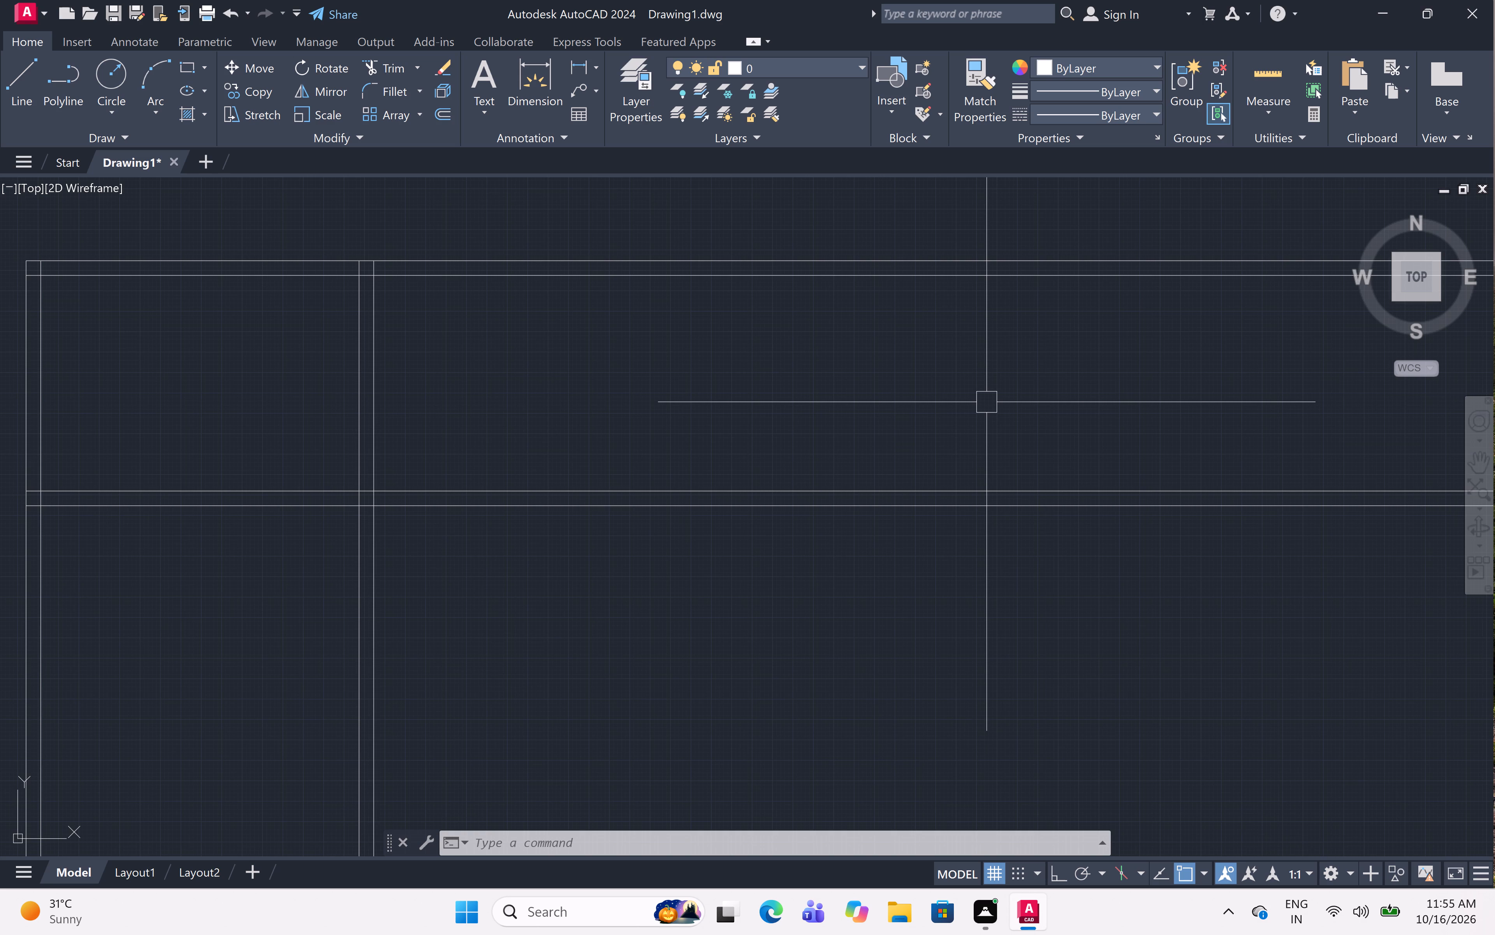
{"action": "type", "text": "tr"}
{"action": "key", "text": "space"}
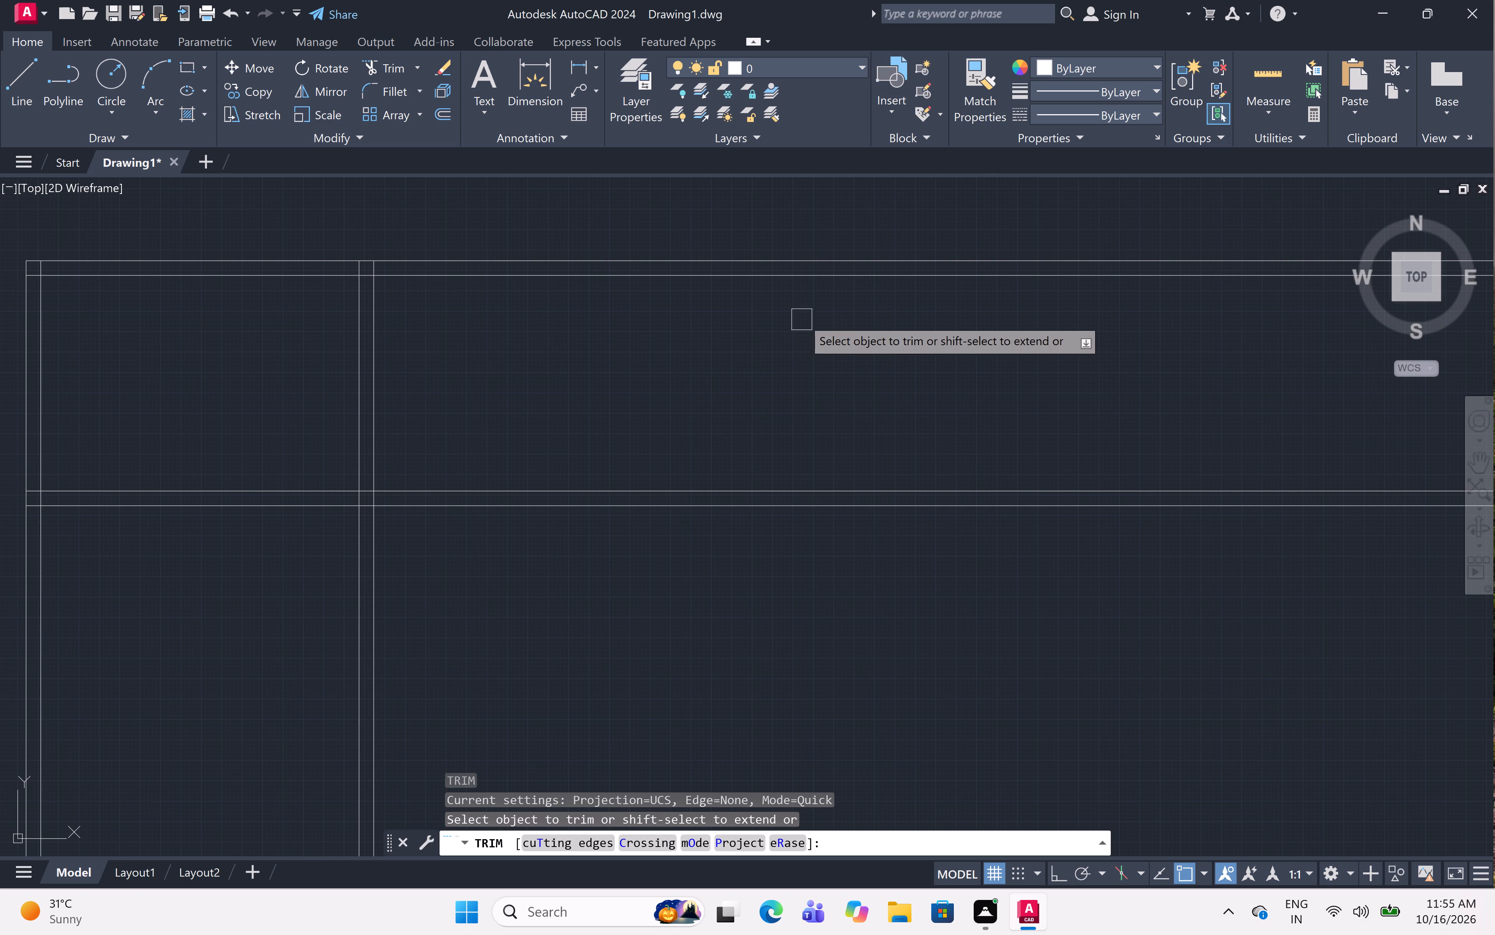
{"action": "left_click", "coordinate": [770, 377]}
{"action": "left_click", "coordinate": [704, 600]}
{"action": "key", "text": "Escape"}
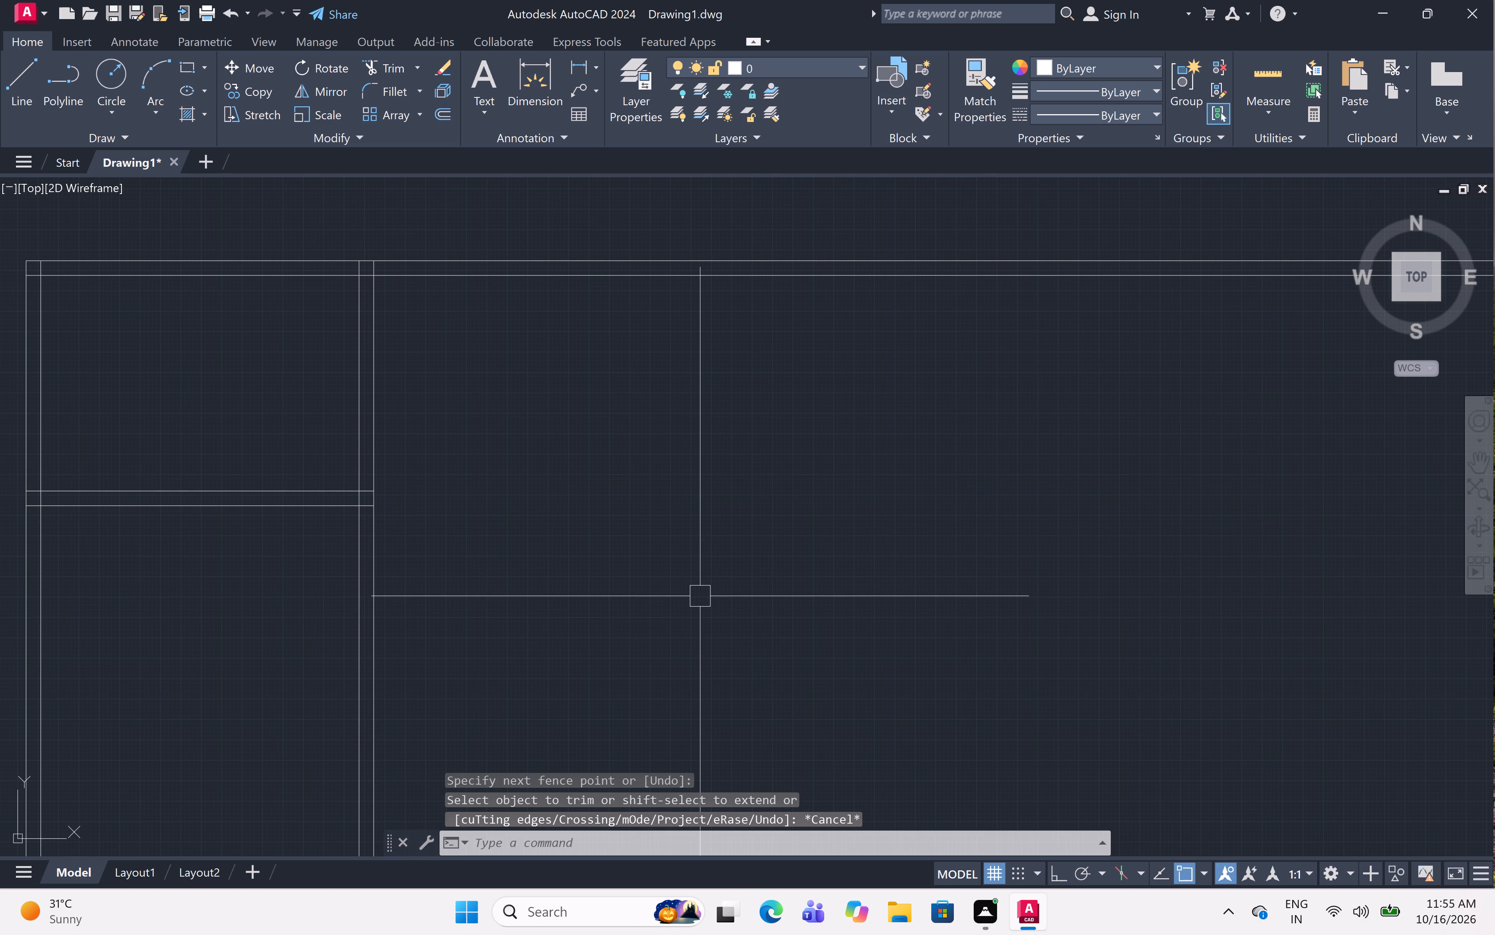
Offset the right line of the first room's vertical partition 11' to the right to mark the adjacent room's width.
{"action": "type", "text": "off"}
{"action": "key", "text": "space"}
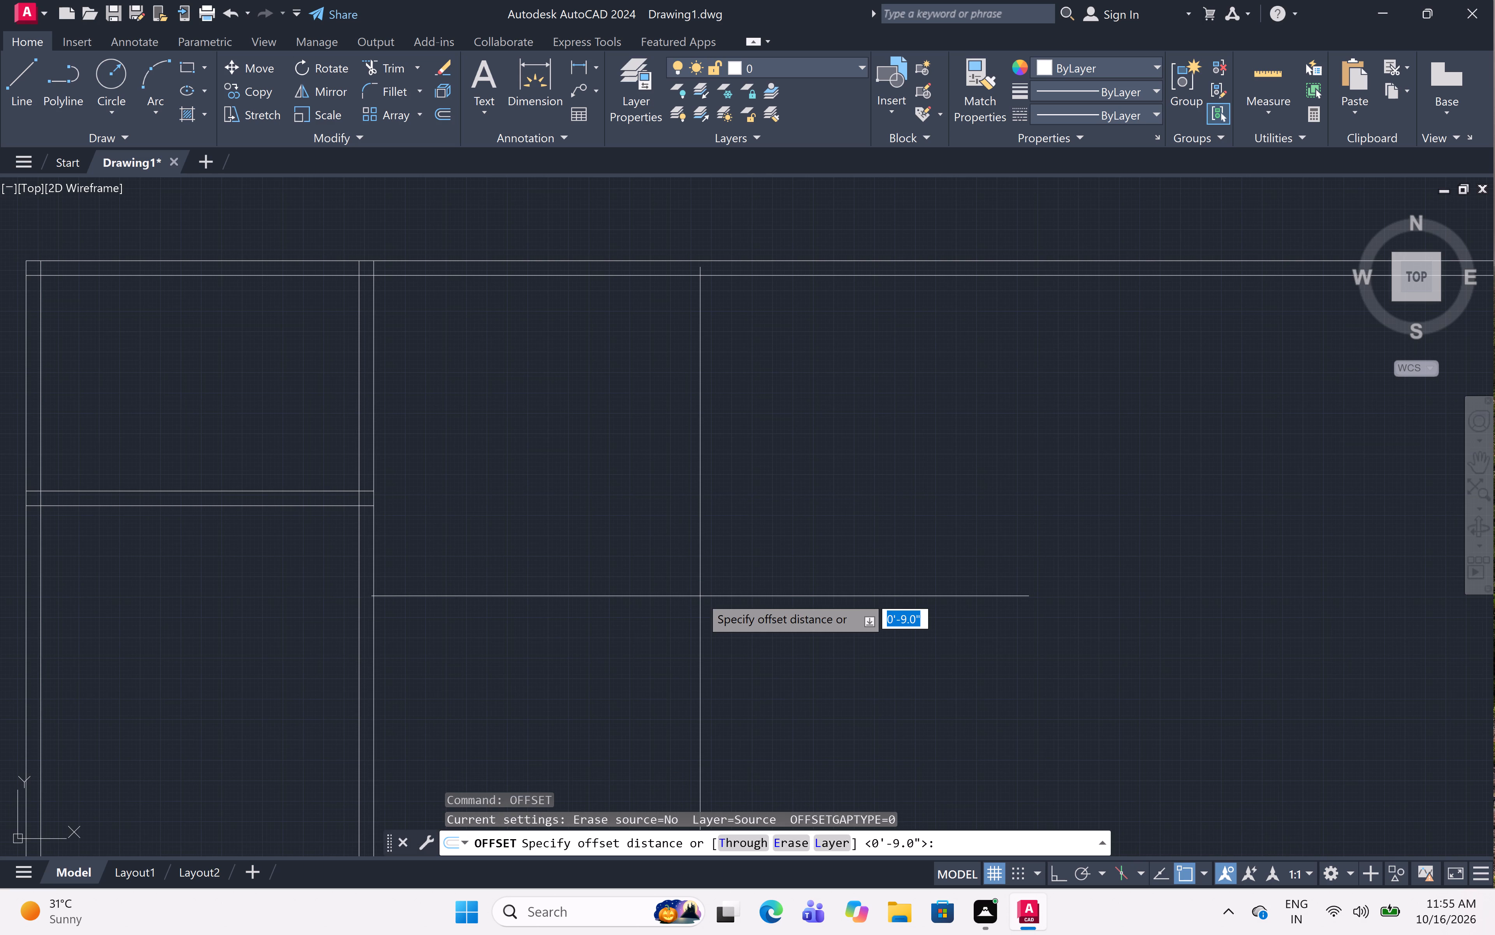
{"action": "type", "text": "11"}
{"action": "type", "text": "'"}
{"action": "key", "text": "space"}
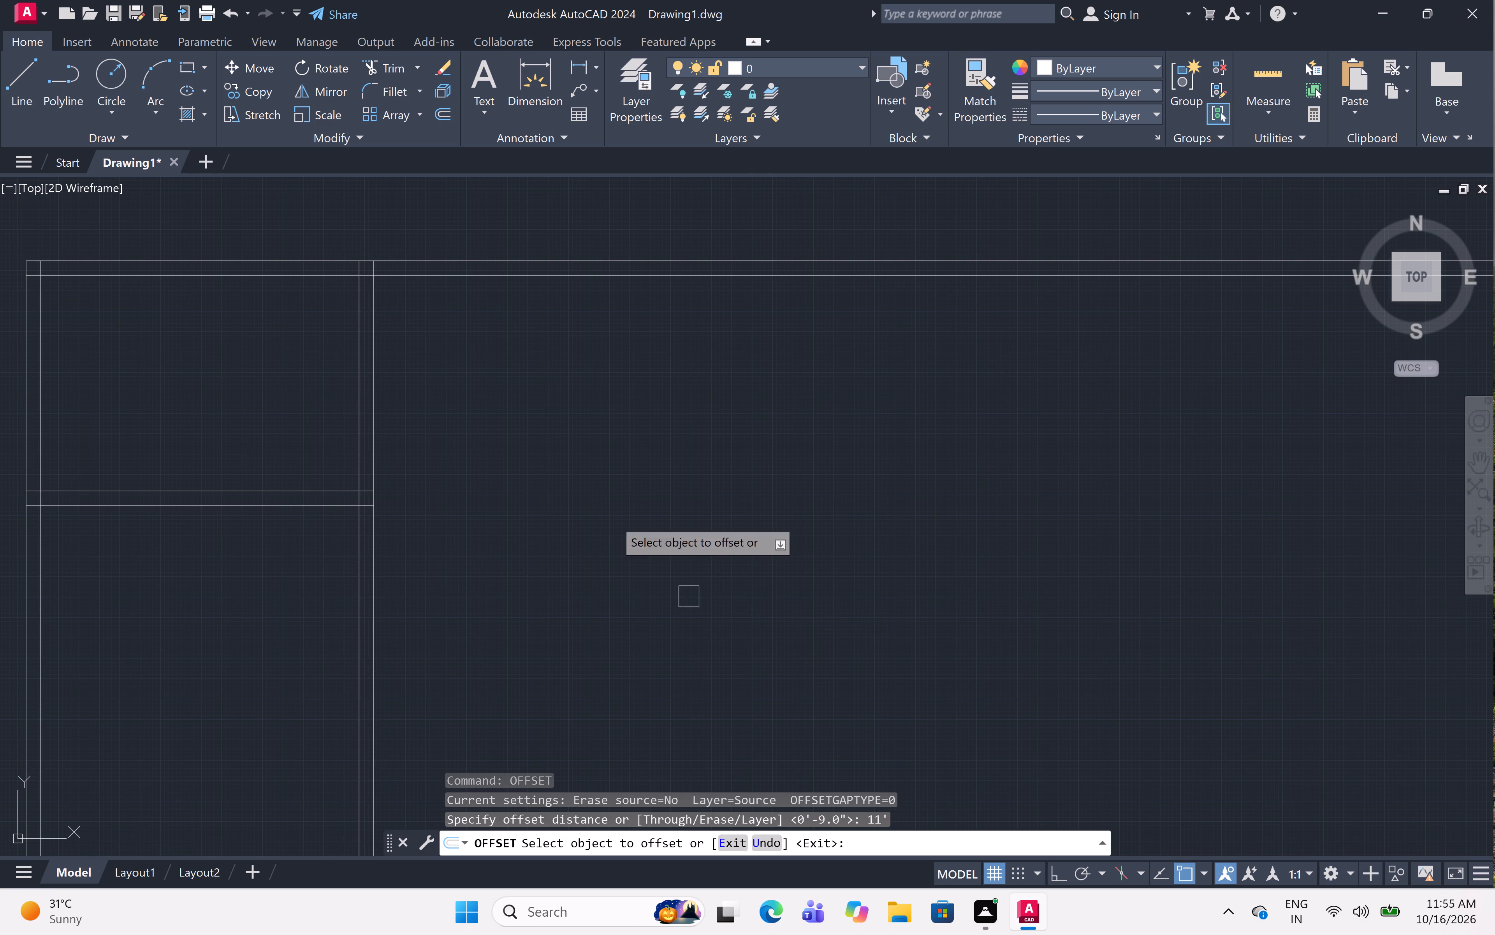
{"action": "left_click", "coordinate": [375, 449]}
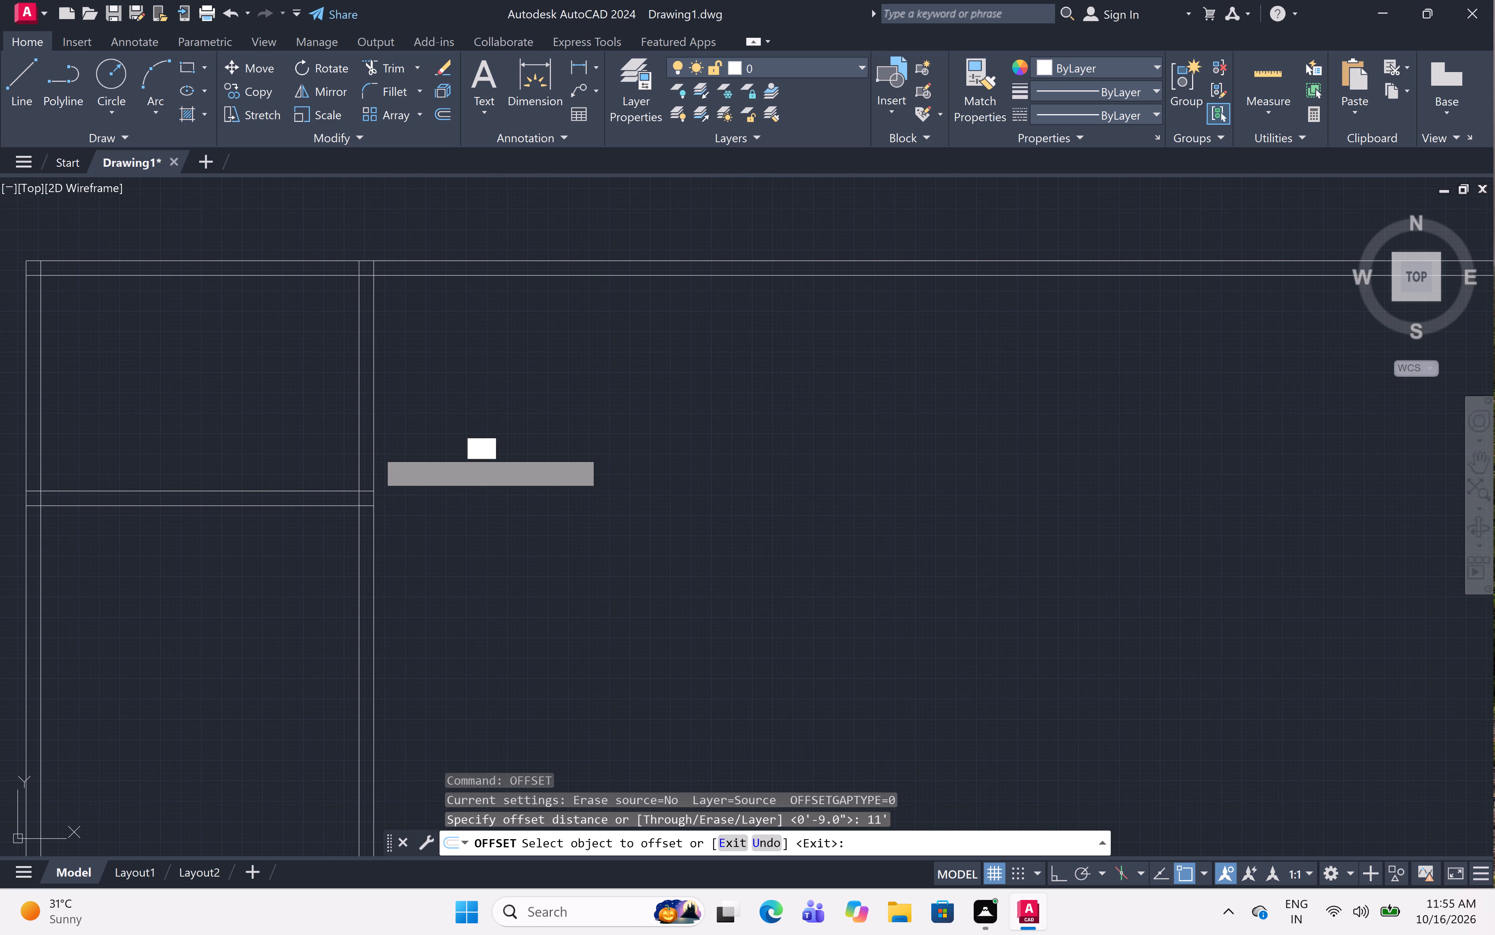
{"action": "left_click", "coordinate": [865, 400]}
{"action": "key", "text": "space"}
Offset the new vertical line 4.5" to the right to form a thin partition wall.
{"action": "key", "text": "space"}
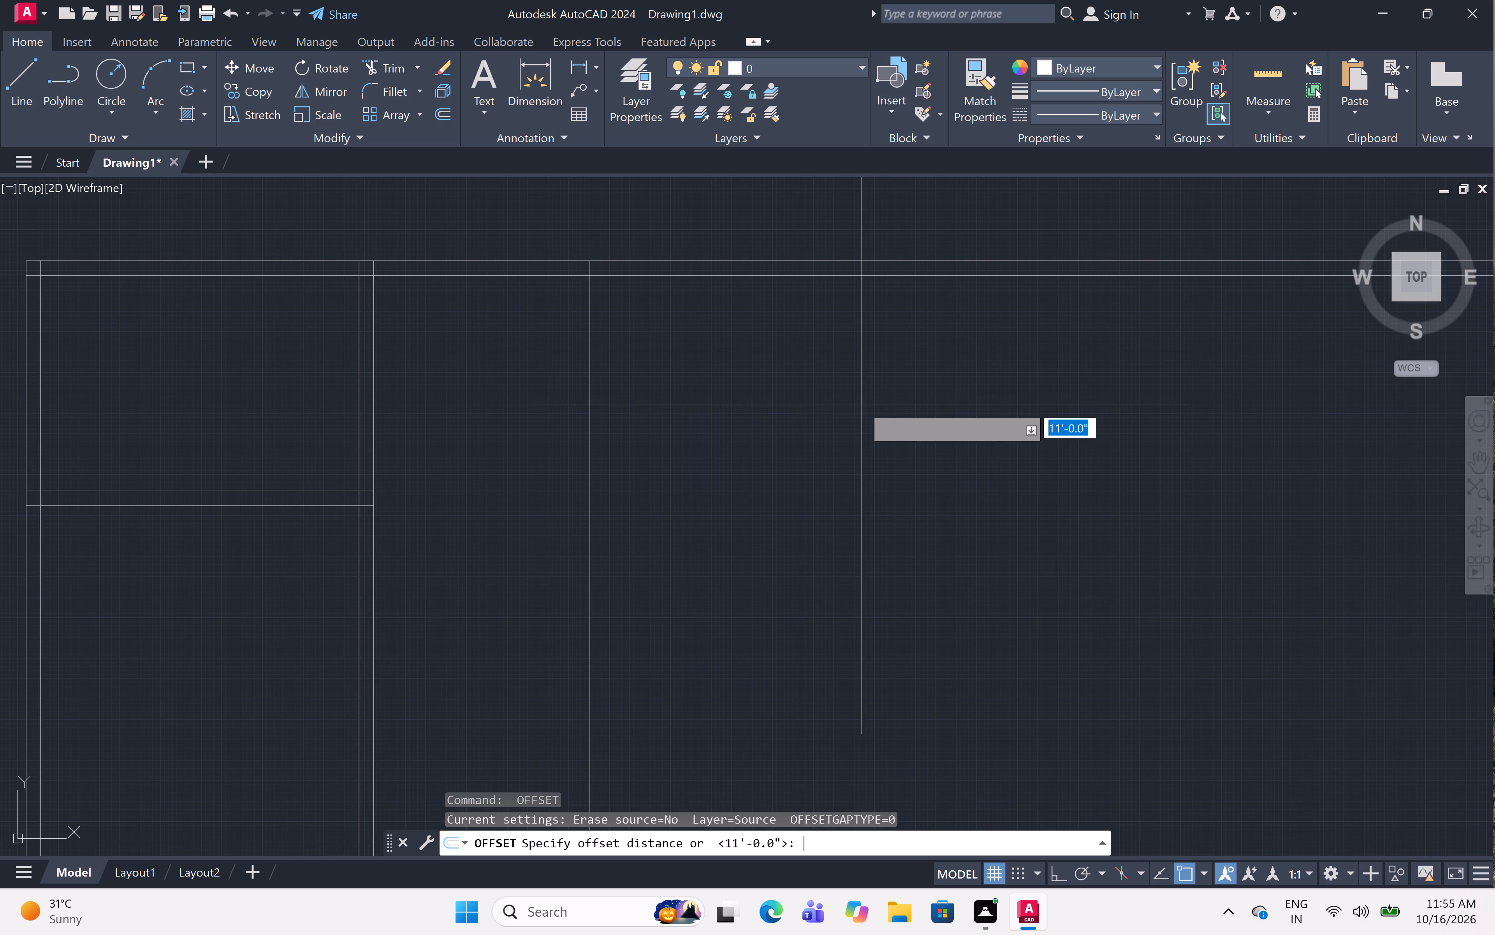
{"action": "type", "text": "4.5"}
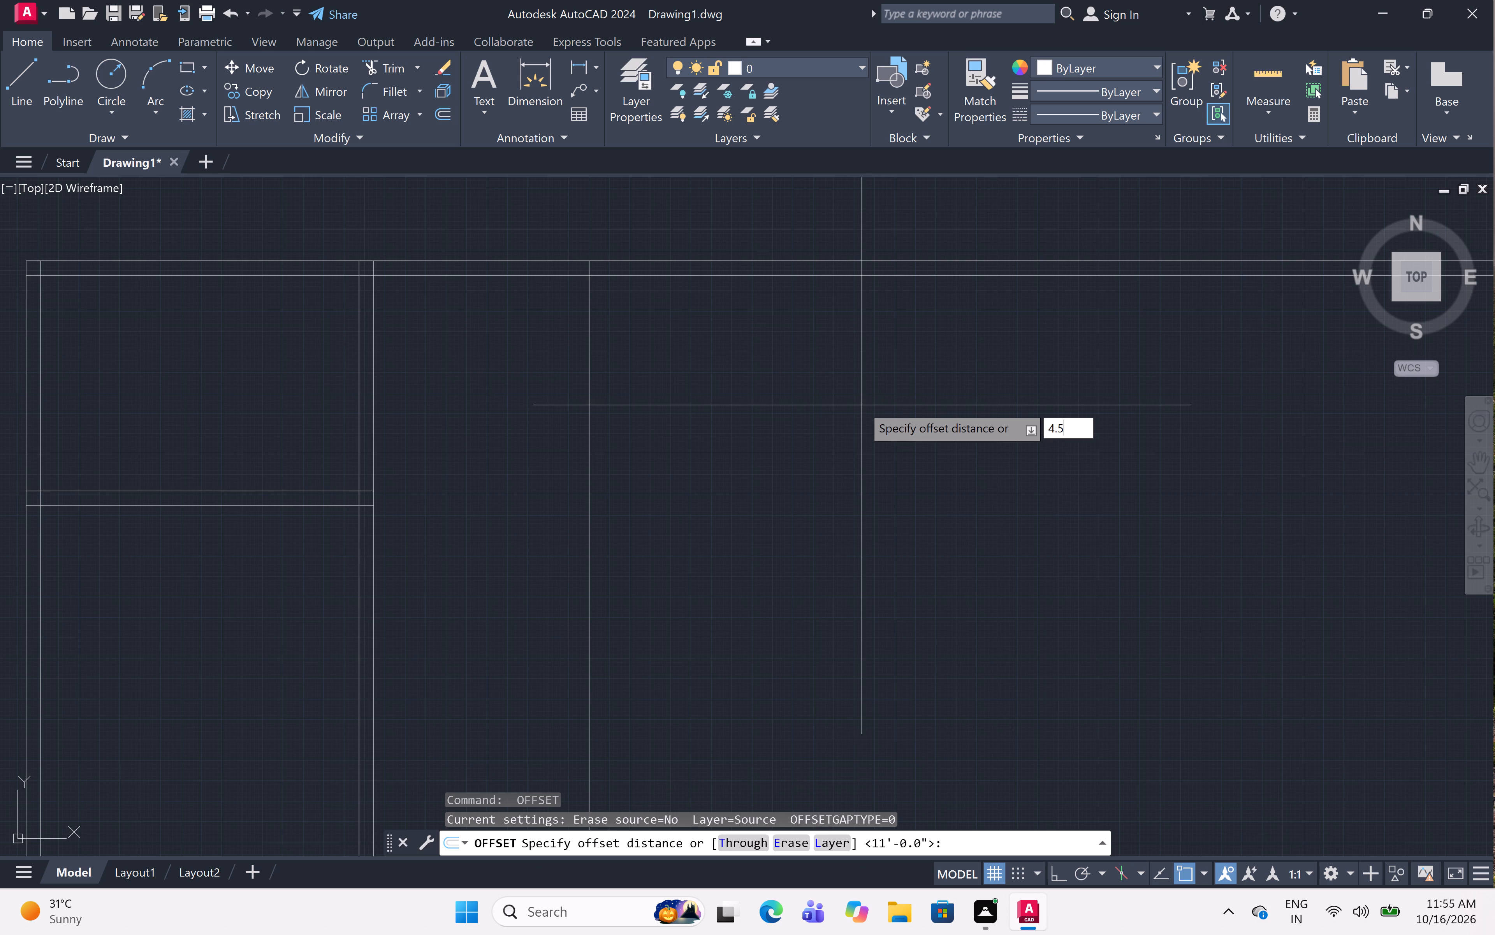
{"action": "type", "text": "\""}
{"action": "key", "text": "space"}
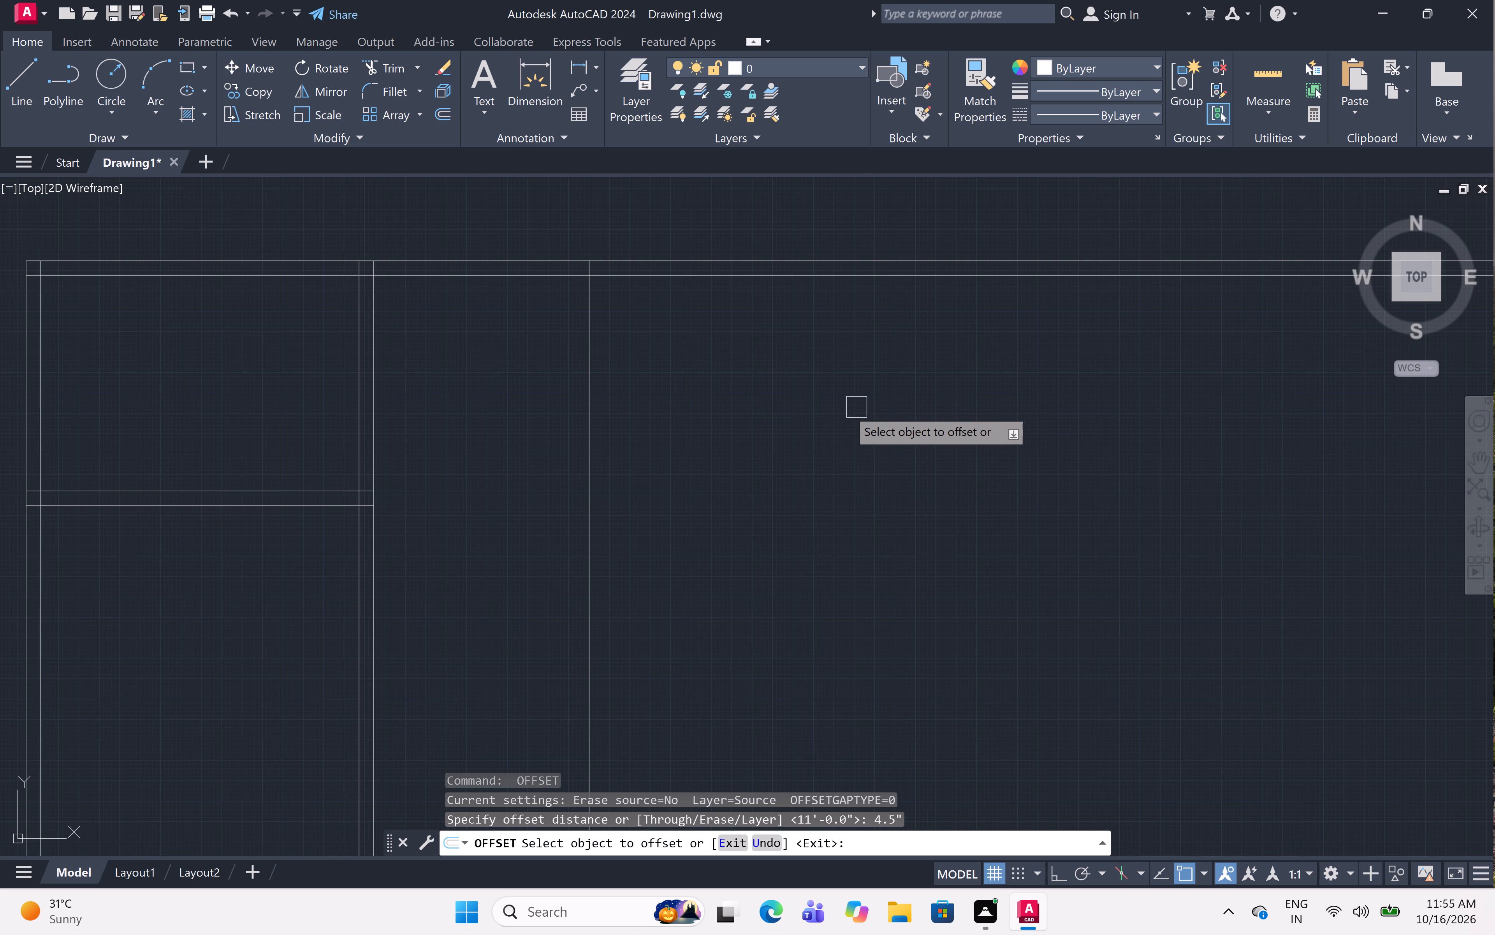
{"action": "left_click", "coordinate": [586, 462]}
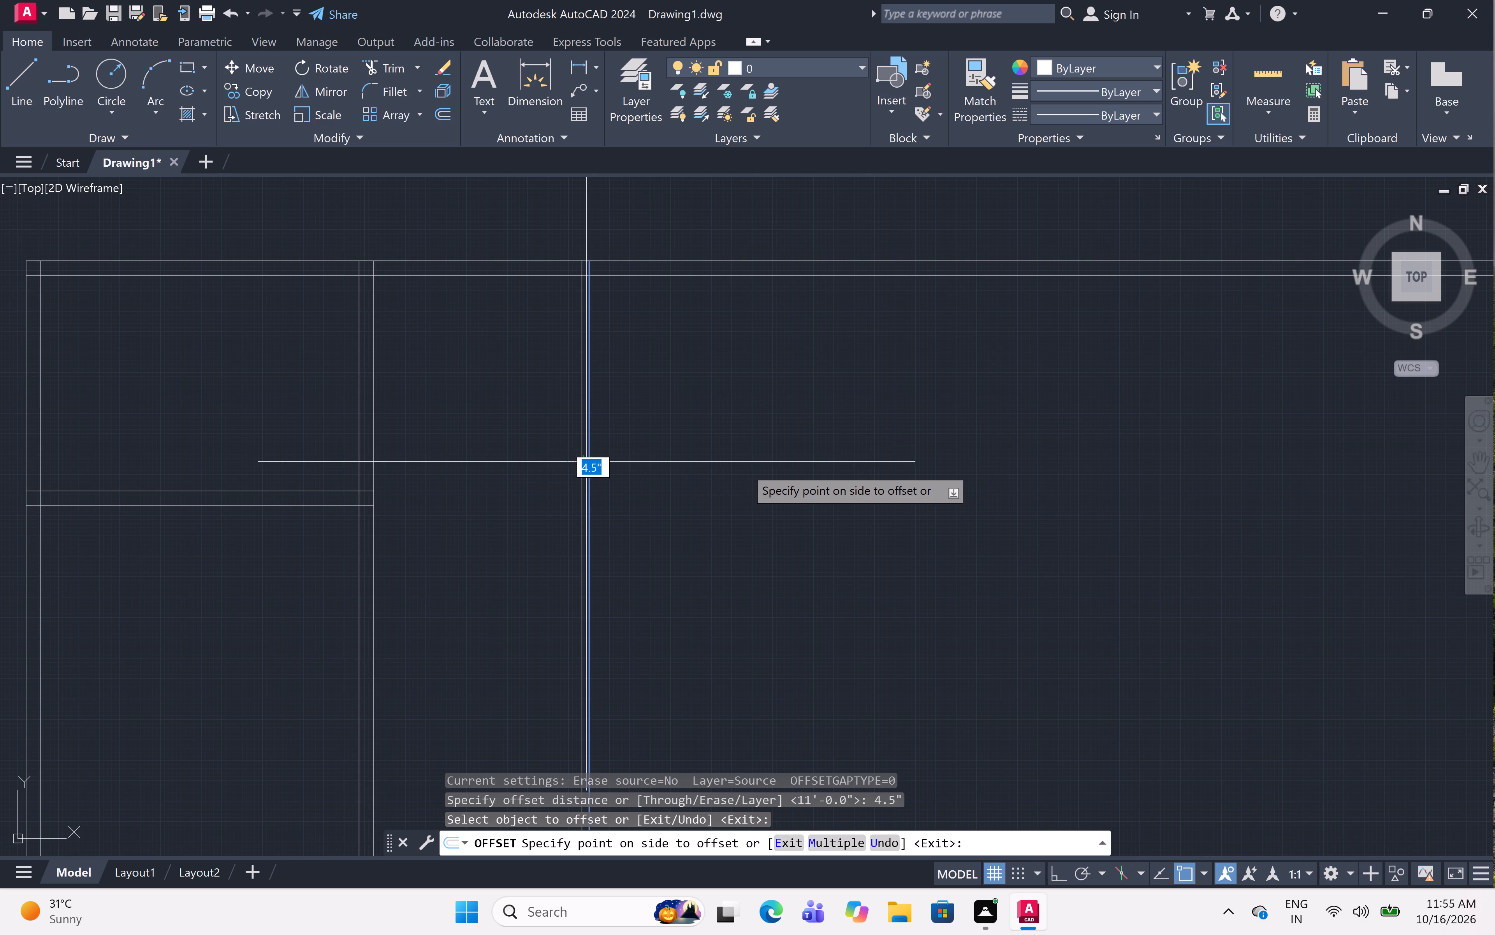
{"action": "left_click", "coordinate": [753, 466]}
{"action": "key", "text": "space"}
Offset the inner line of the top wall 16'3" downward to mark the adjacent room's depth.
{"action": "key", "text": "space"}
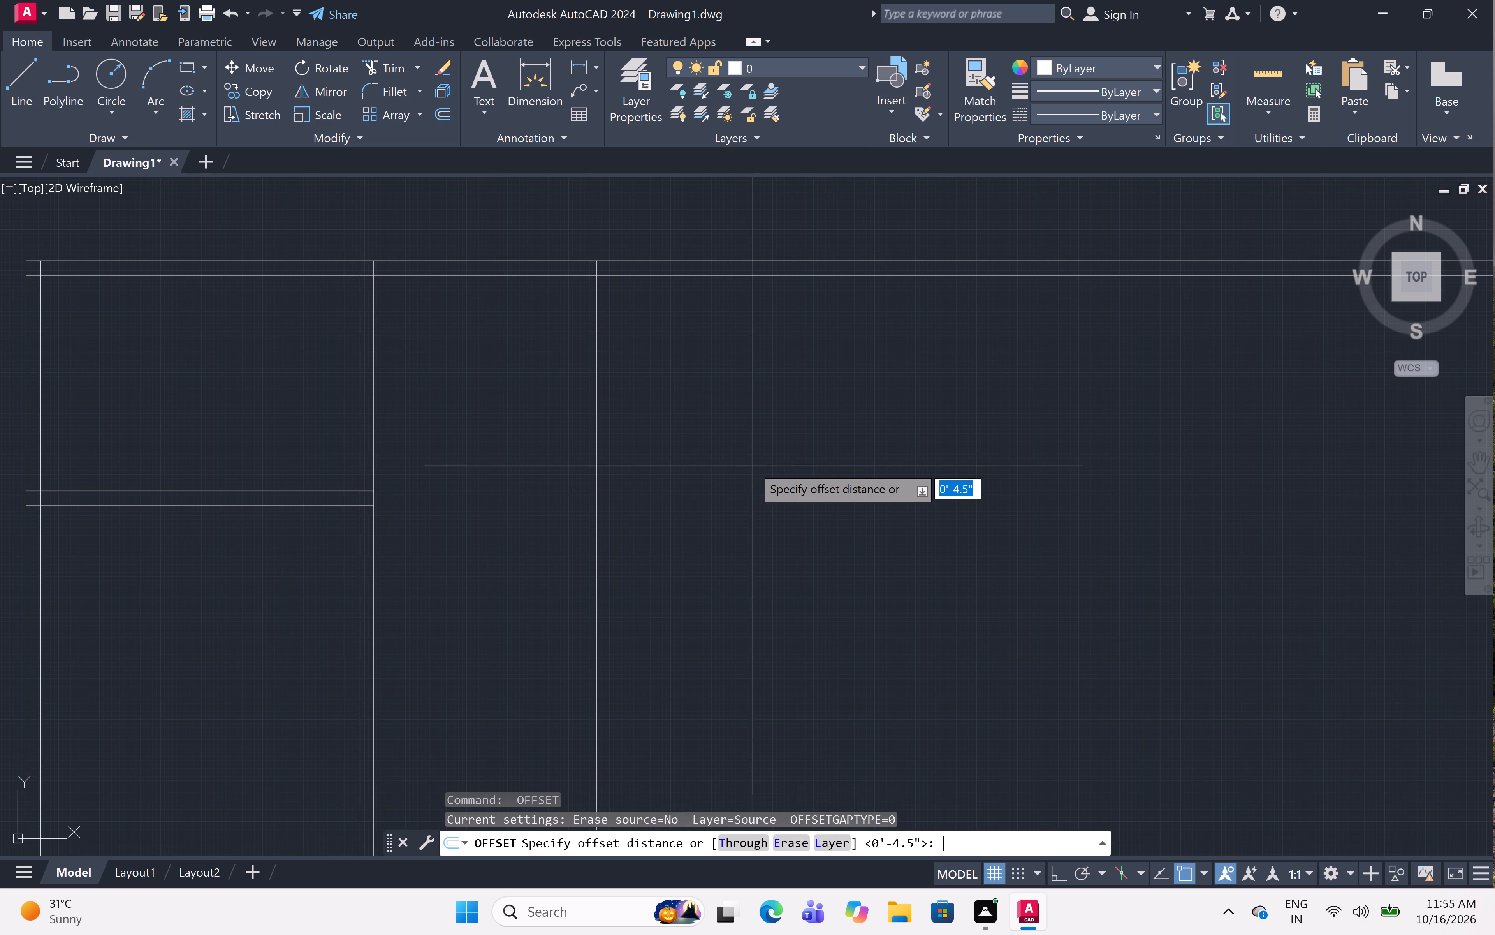
{"action": "type", "text": "16'"}
{"action": "key", "text": "3"}
{"action": "key", "text": "shift+quotedbl"}
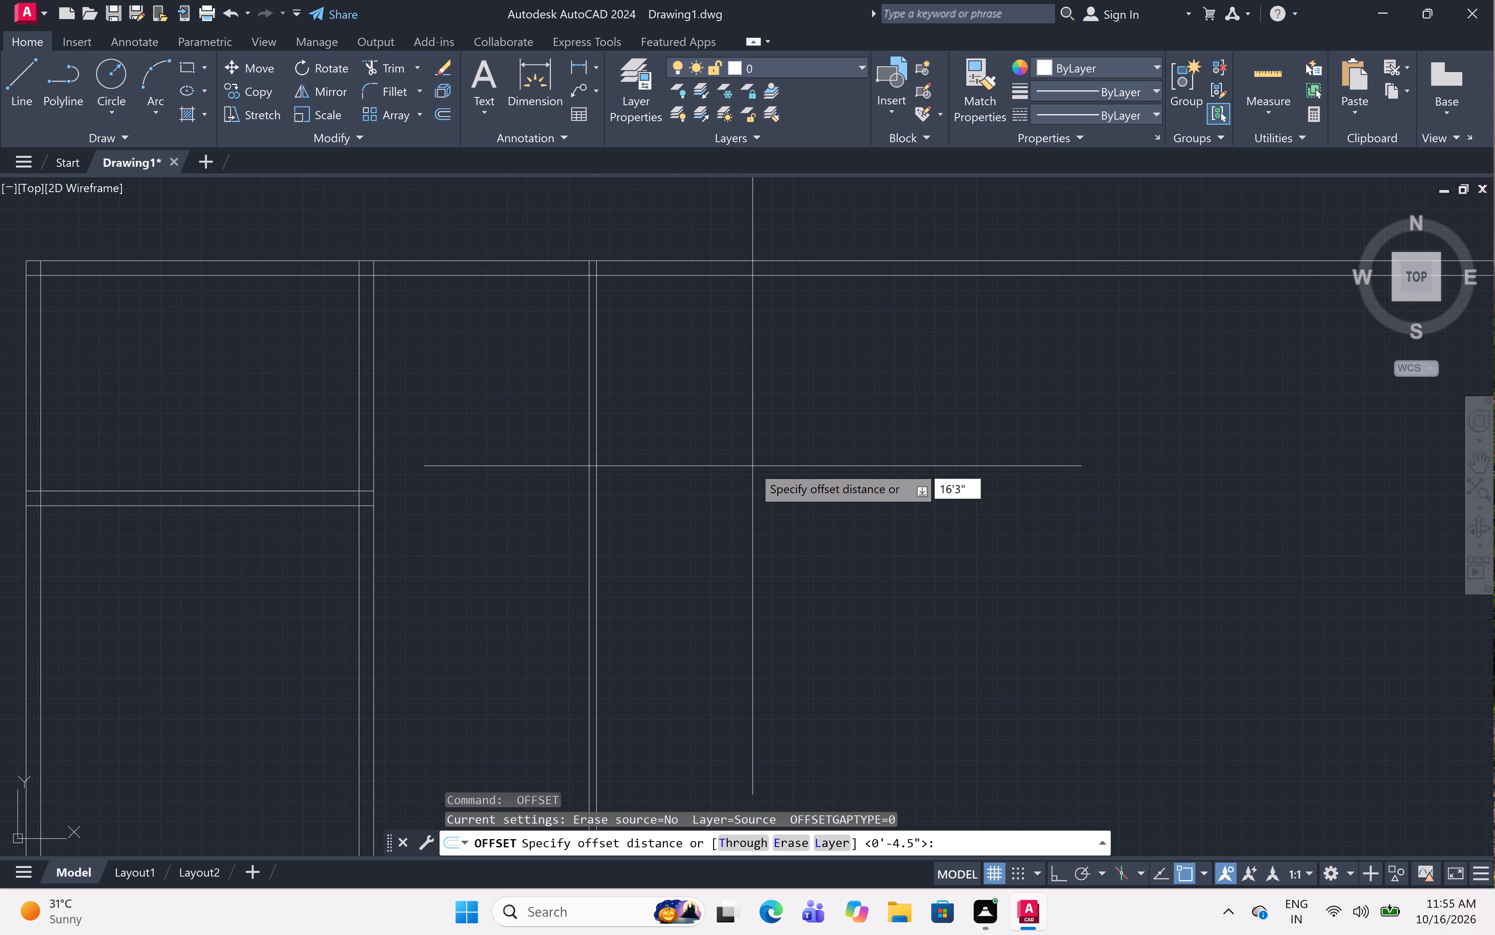
{"action": "key", "text": "space"}
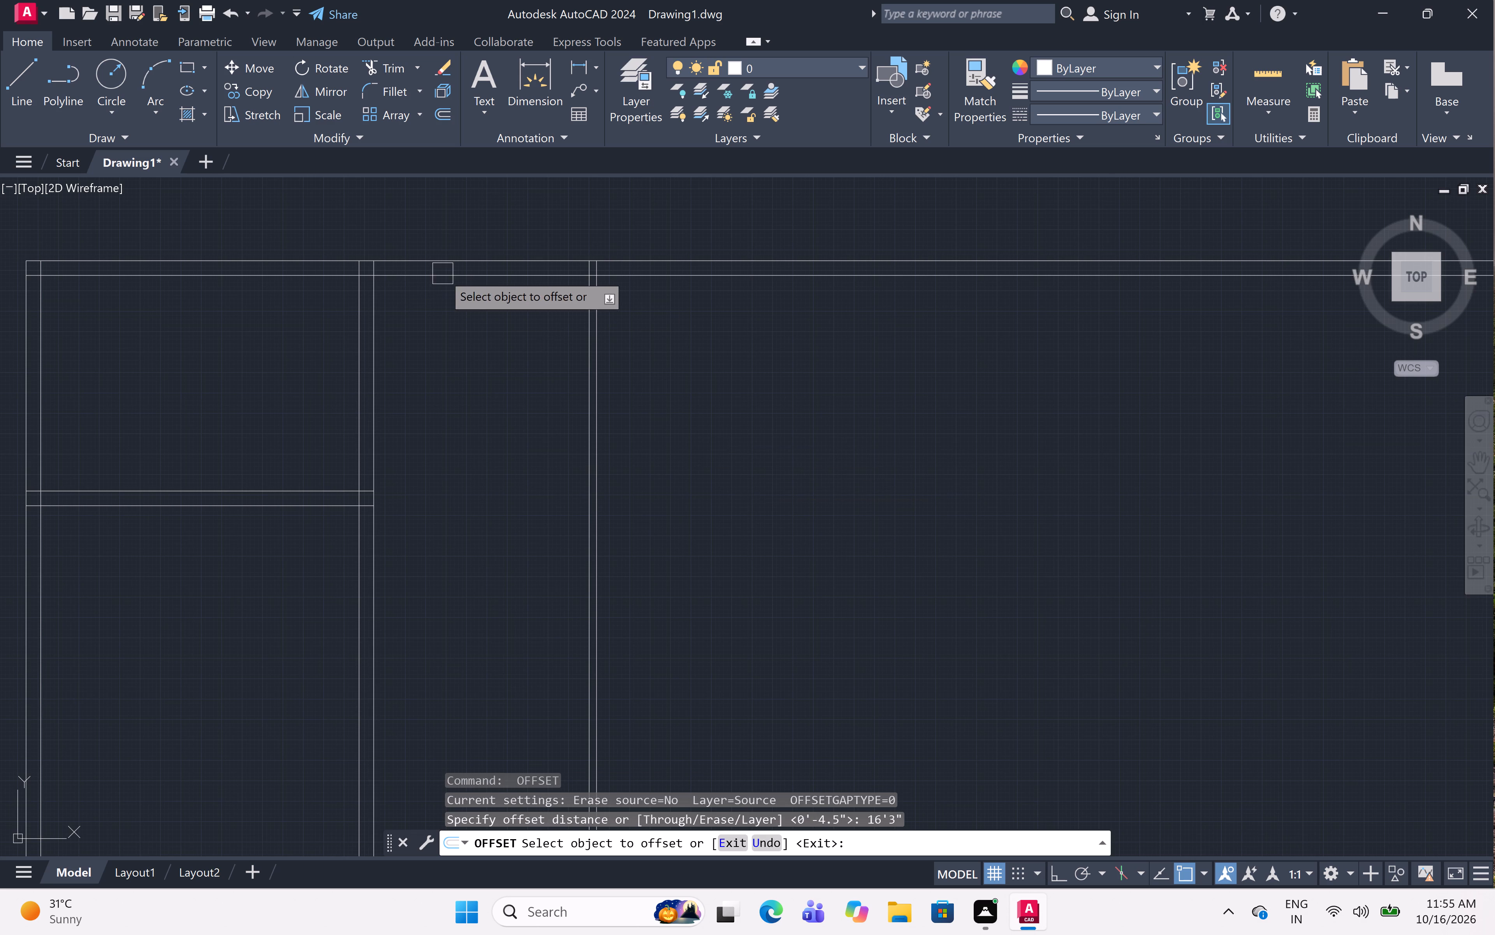
{"action": "left_click_drag", "start_coordinate": [445, 273], "coordinate": [446, 280]}
{"action": "left_click", "coordinate": [377, 635]}
{"action": "middle_click_drag", "start_coordinate": [473, 517], "coordinate": [473, 514]}
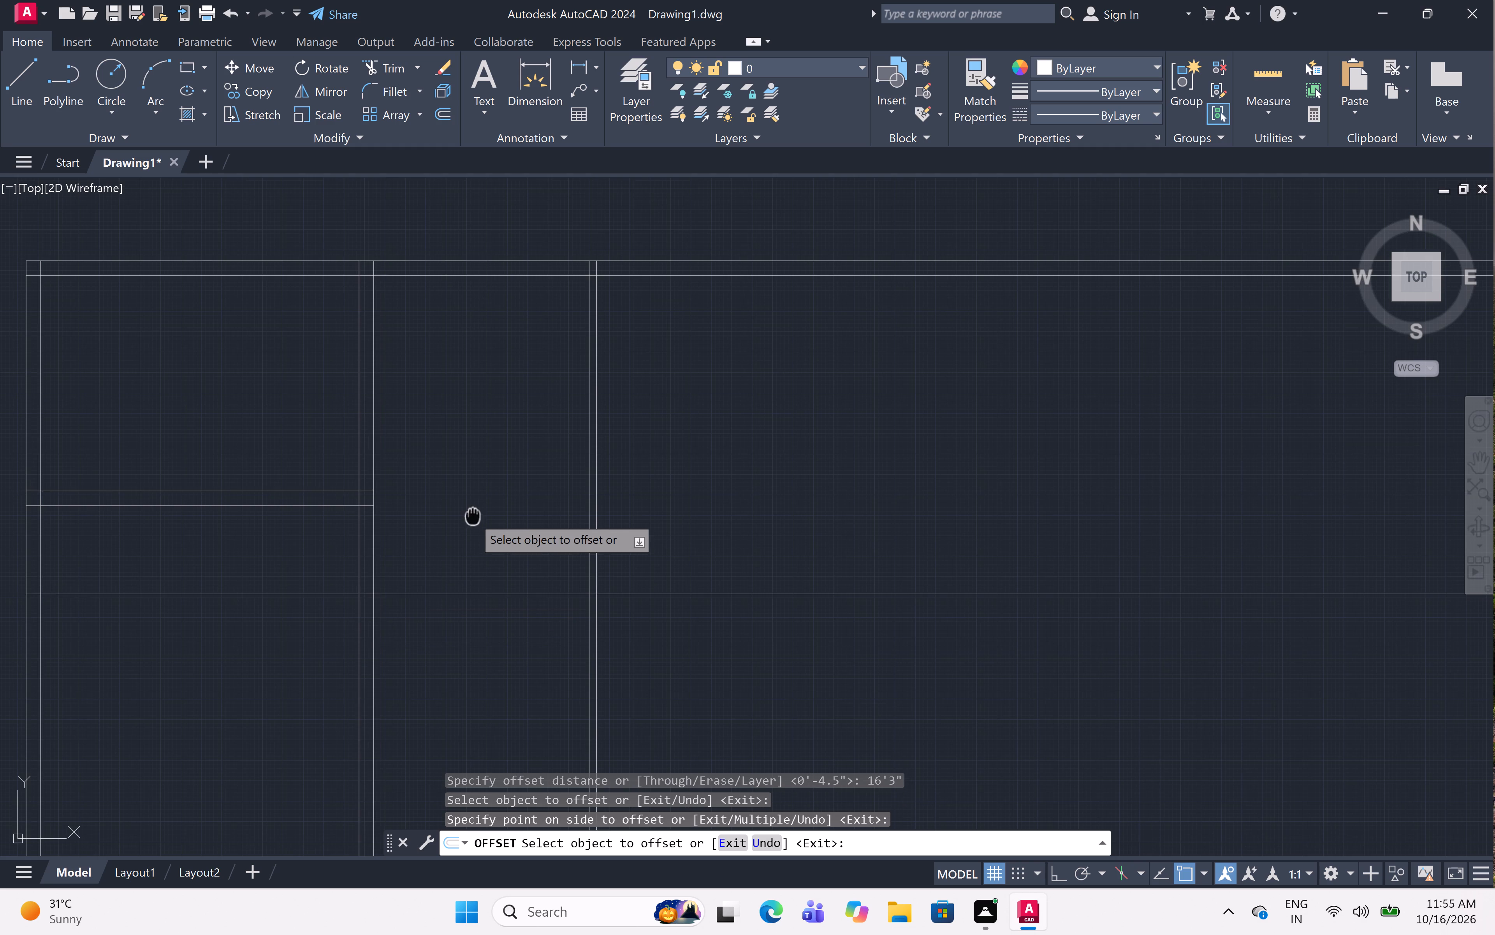
{"action": "middle_click_drag", "start_coordinate": [473, 514], "coordinate": [619, 302]}
{"action": "scroll", "coordinate": [616, 344], "scroll_direction": "up", "scroll_amount": 1}
{"action": "key", "text": "space"}
Offset the new lower horizontal line 9" downward to form the wall below the adjacent room.
{"action": "key", "text": "space"}
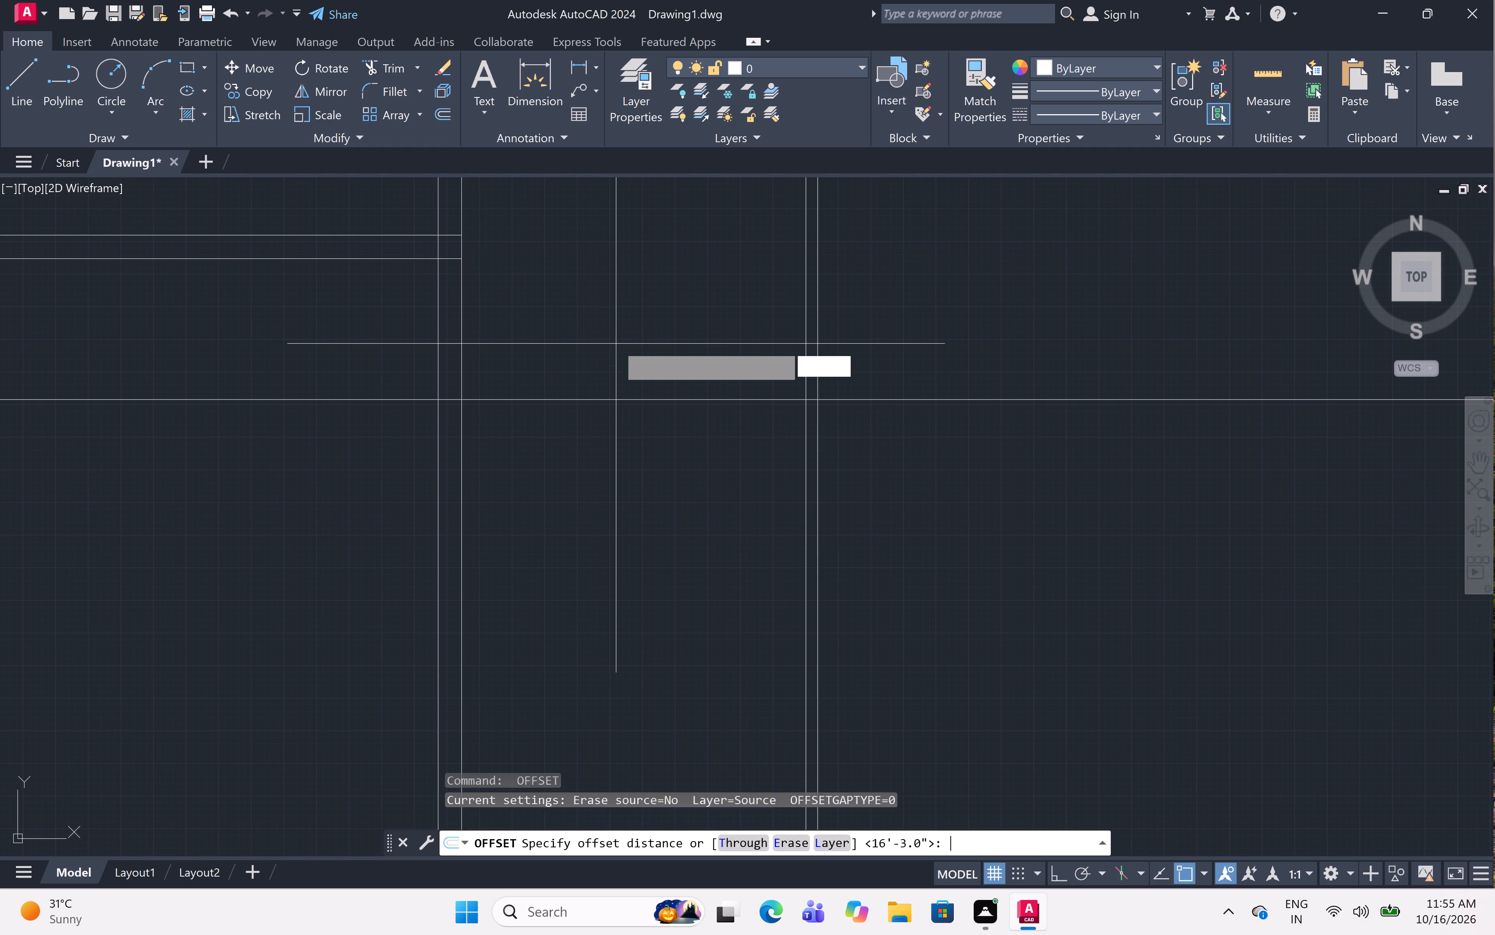
{"action": "type", "text": "9"}
{"action": "type", "text": "\""}
{"action": "key", "text": "space"}
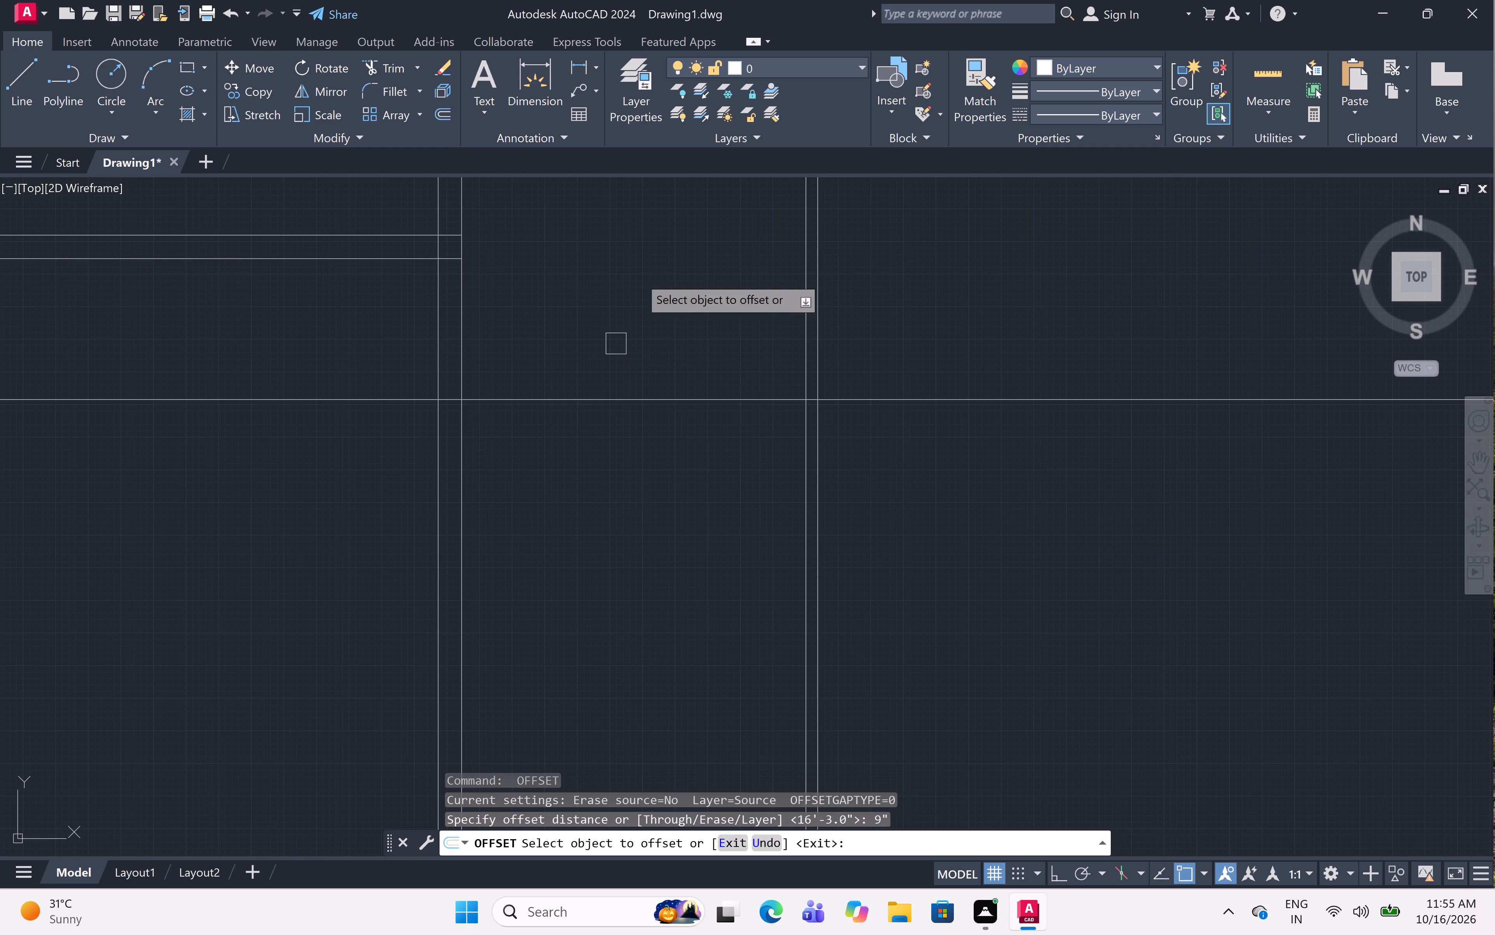
{"action": "left_click", "coordinate": [740, 400]}
{"action": "left_click", "coordinate": [729, 519]}
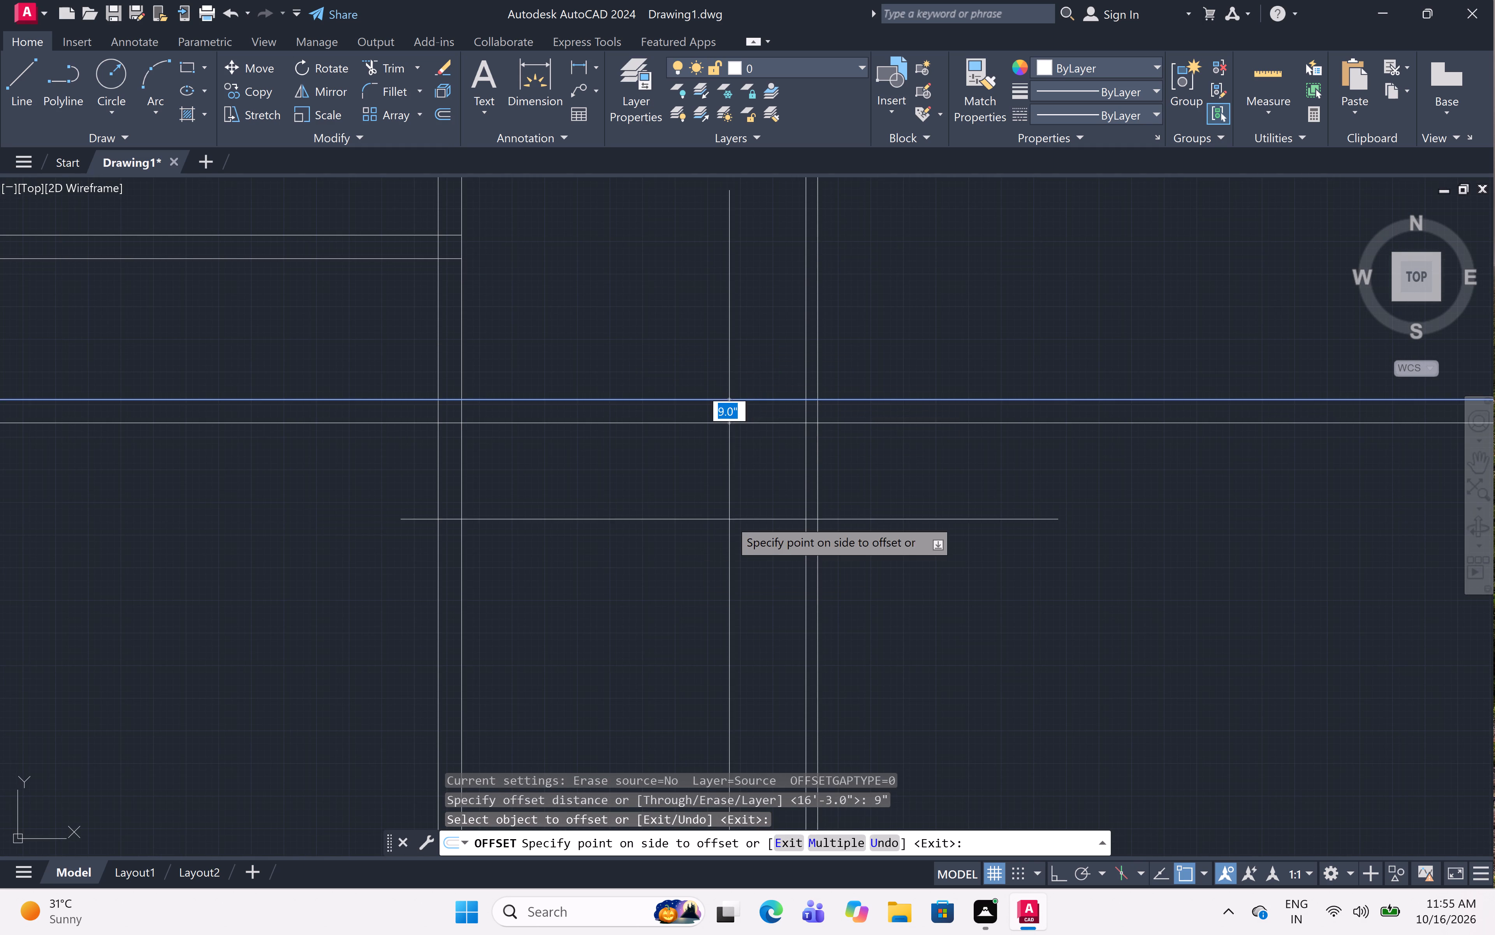
{"action": "key", "text": "Escape"}
Offset the right line of the 4.5" partition 5' to the right to mark the narrow room's width.
{"action": "scroll", "coordinate": [737, 490], "scroll_direction": "down", "scroll_amount": 1}
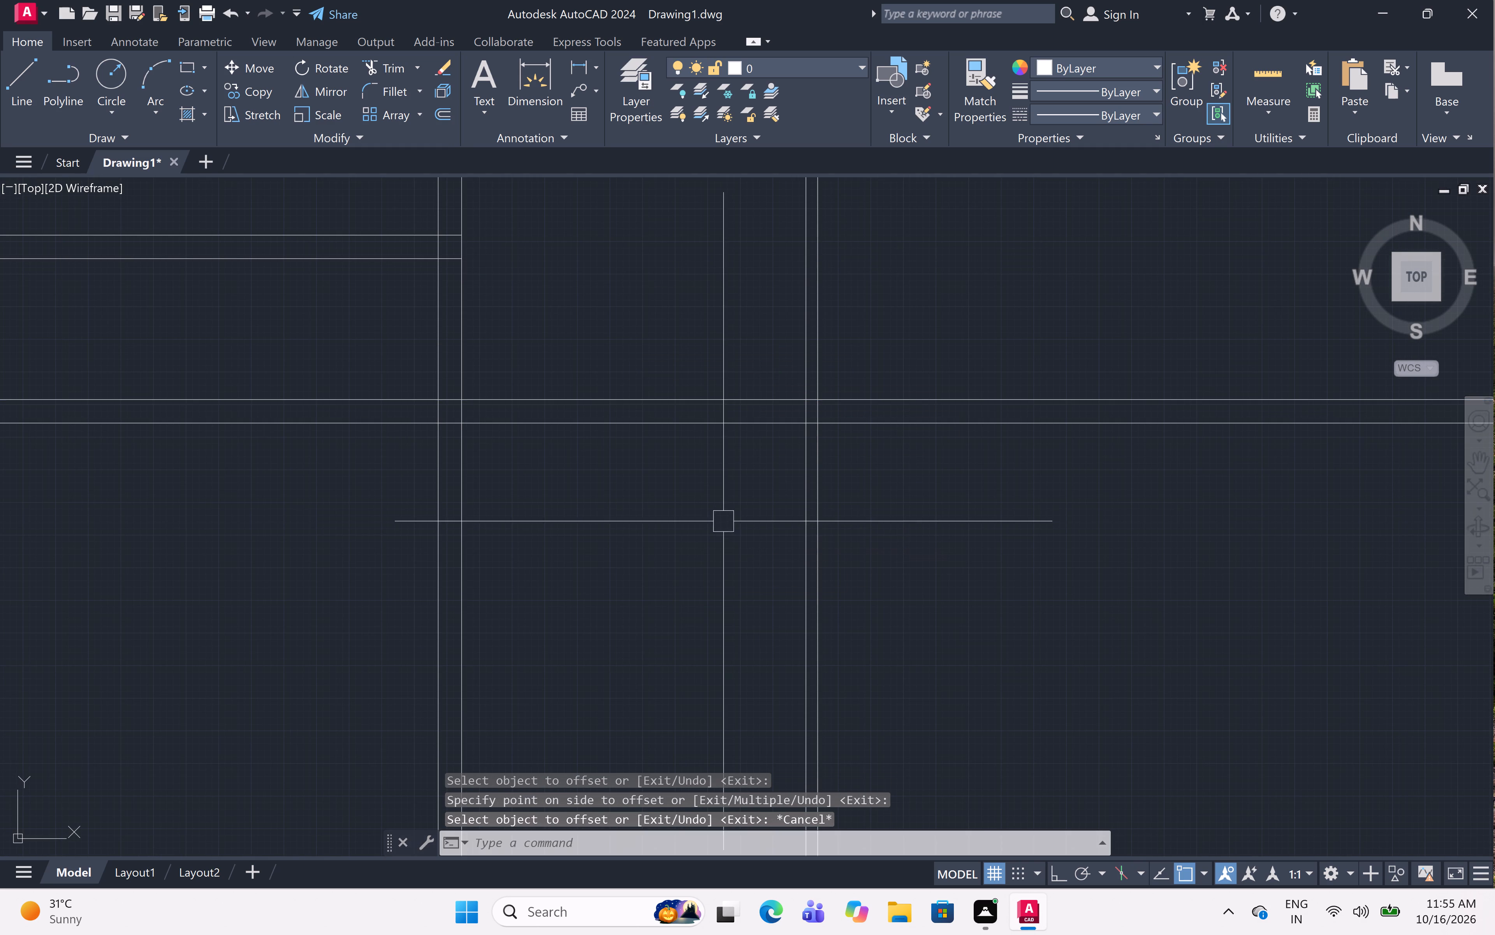
{"action": "middle_click_drag", "start_coordinate": [975, 344], "coordinate": [715, 498]}
{"action": "scroll", "coordinate": [726, 483], "scroll_direction": "down", "scroll_amount": 1}
{"action": "middle_click_drag", "start_coordinate": [726, 482], "coordinate": [735, 434]}
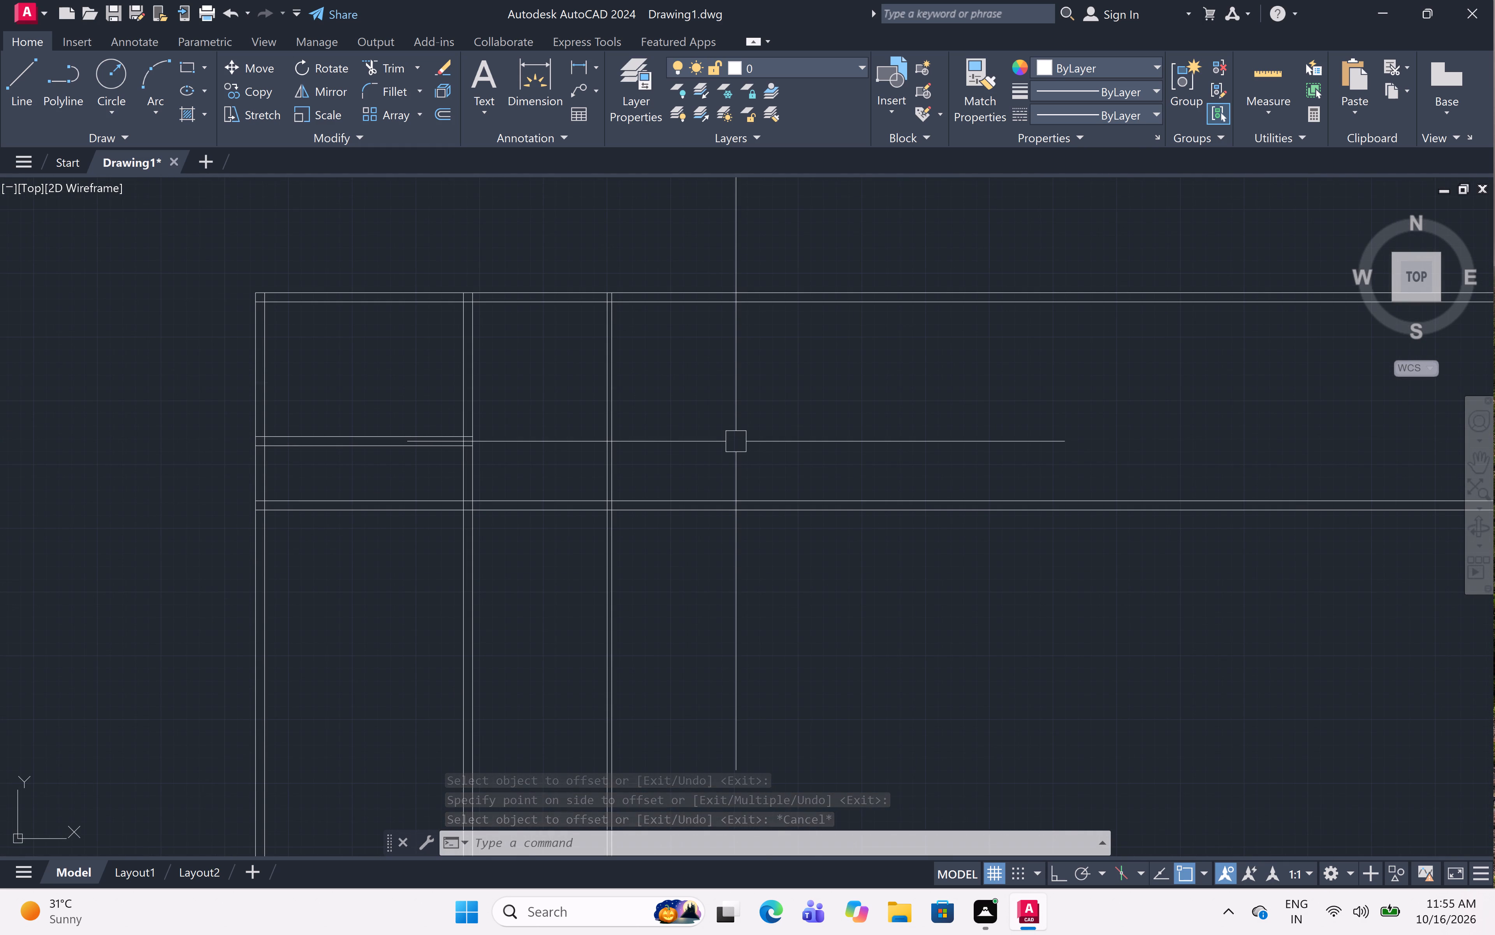
{"action": "key", "text": "space"}
{"action": "key", "text": "space"}
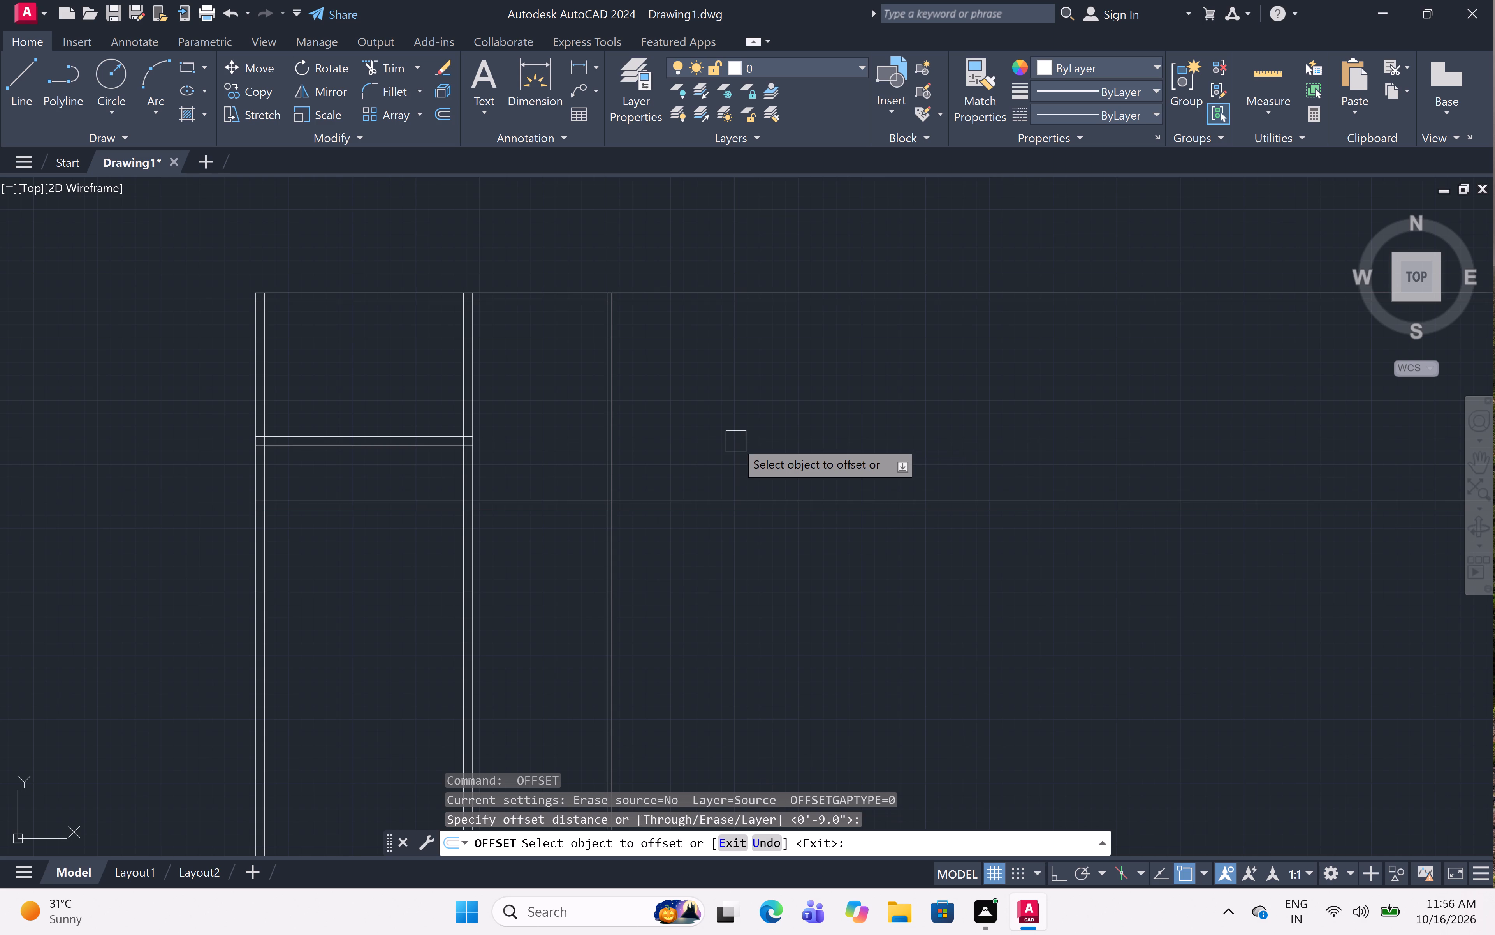
{"action": "key", "text": "space"}
{"action": "key", "text": "space"}
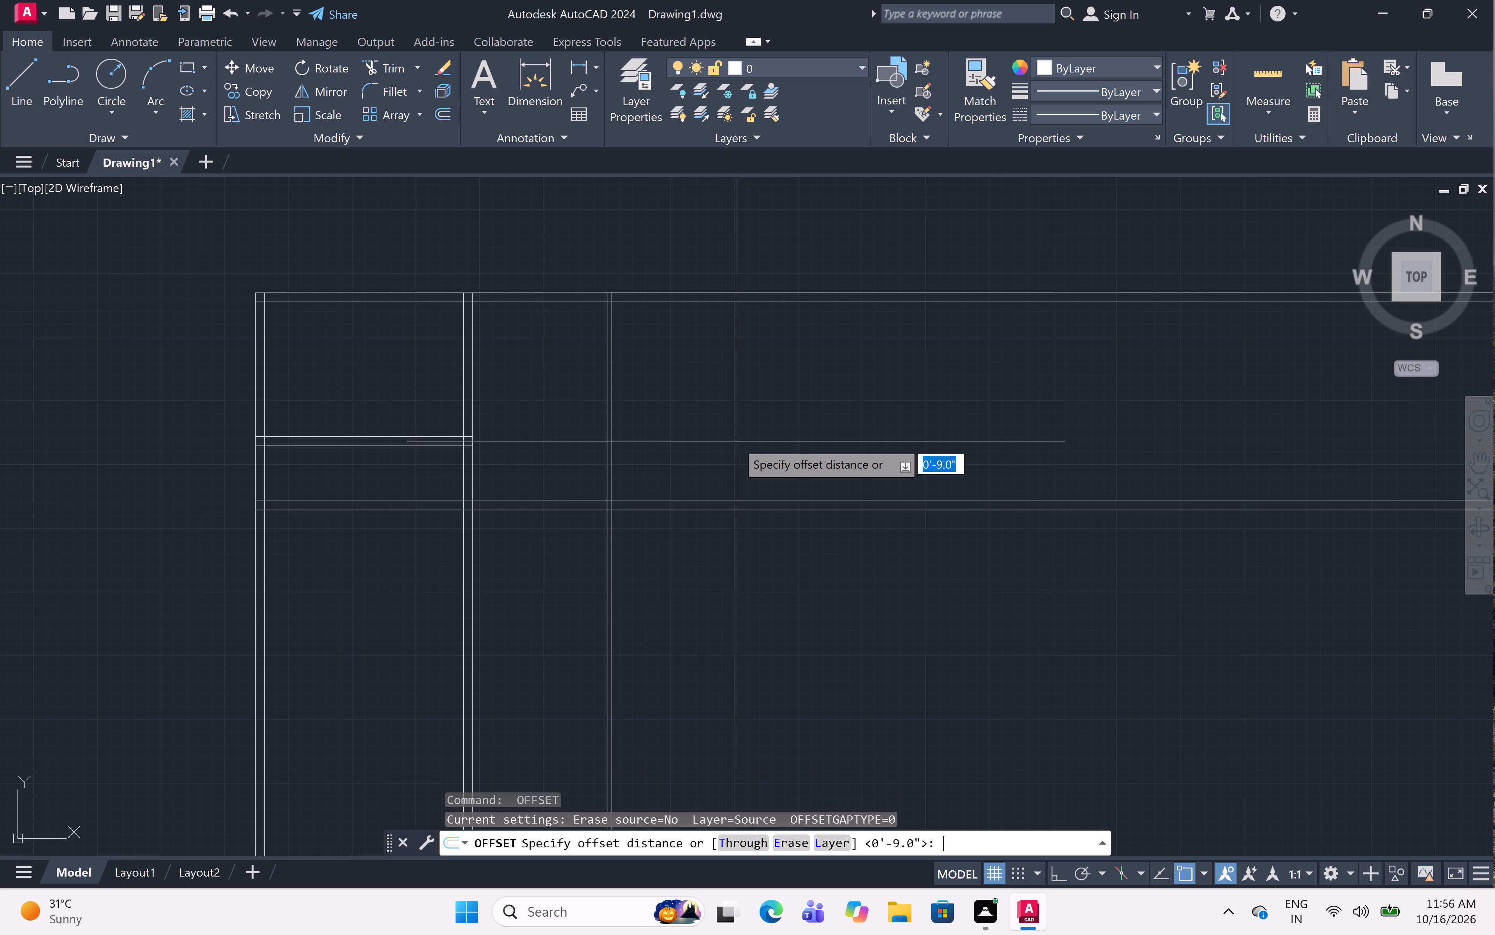
{"action": "type", "text": "5'"}
{"action": "key", "text": "space"}
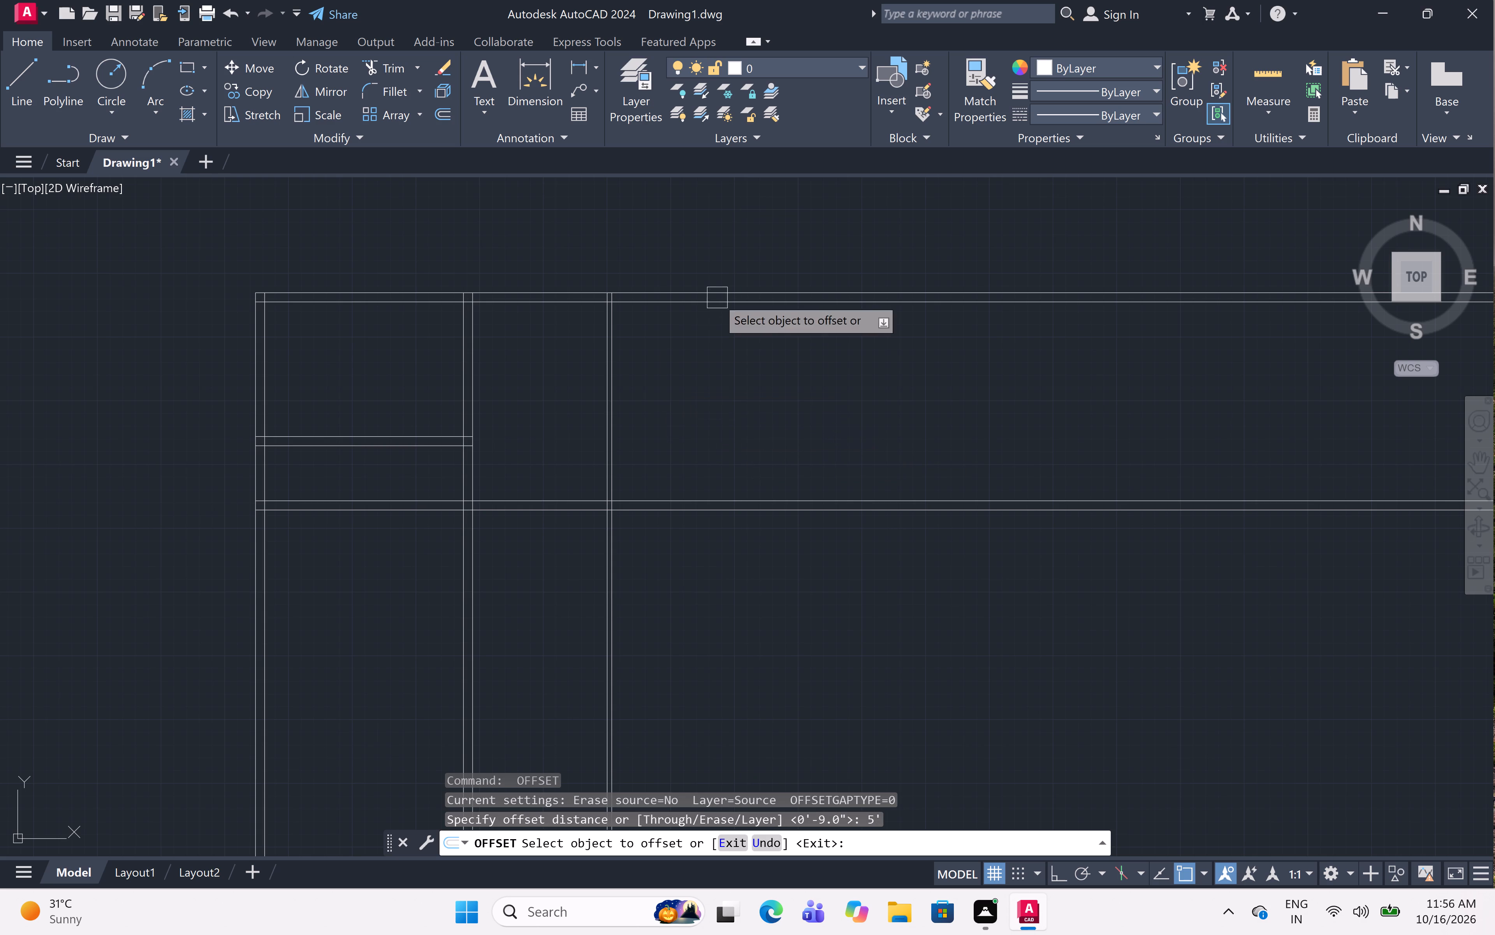
{"action": "scroll", "coordinate": [677, 350], "scroll_direction": "up", "scroll_amount": 2}
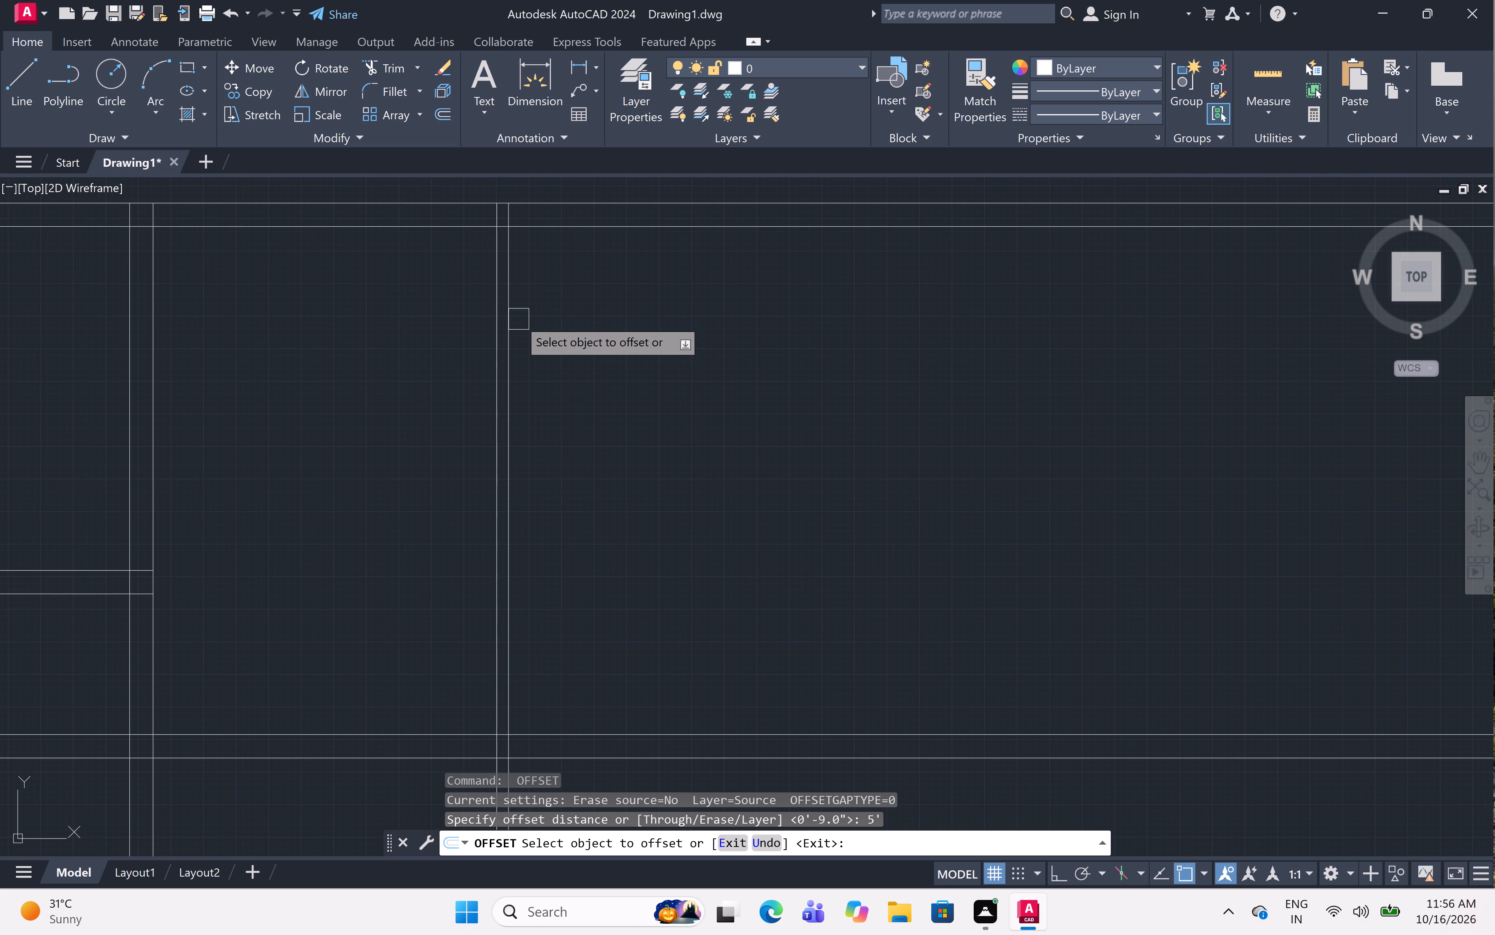
{"action": "left_click", "coordinate": [517, 315]}
{"action": "left_click", "coordinate": [852, 301]}
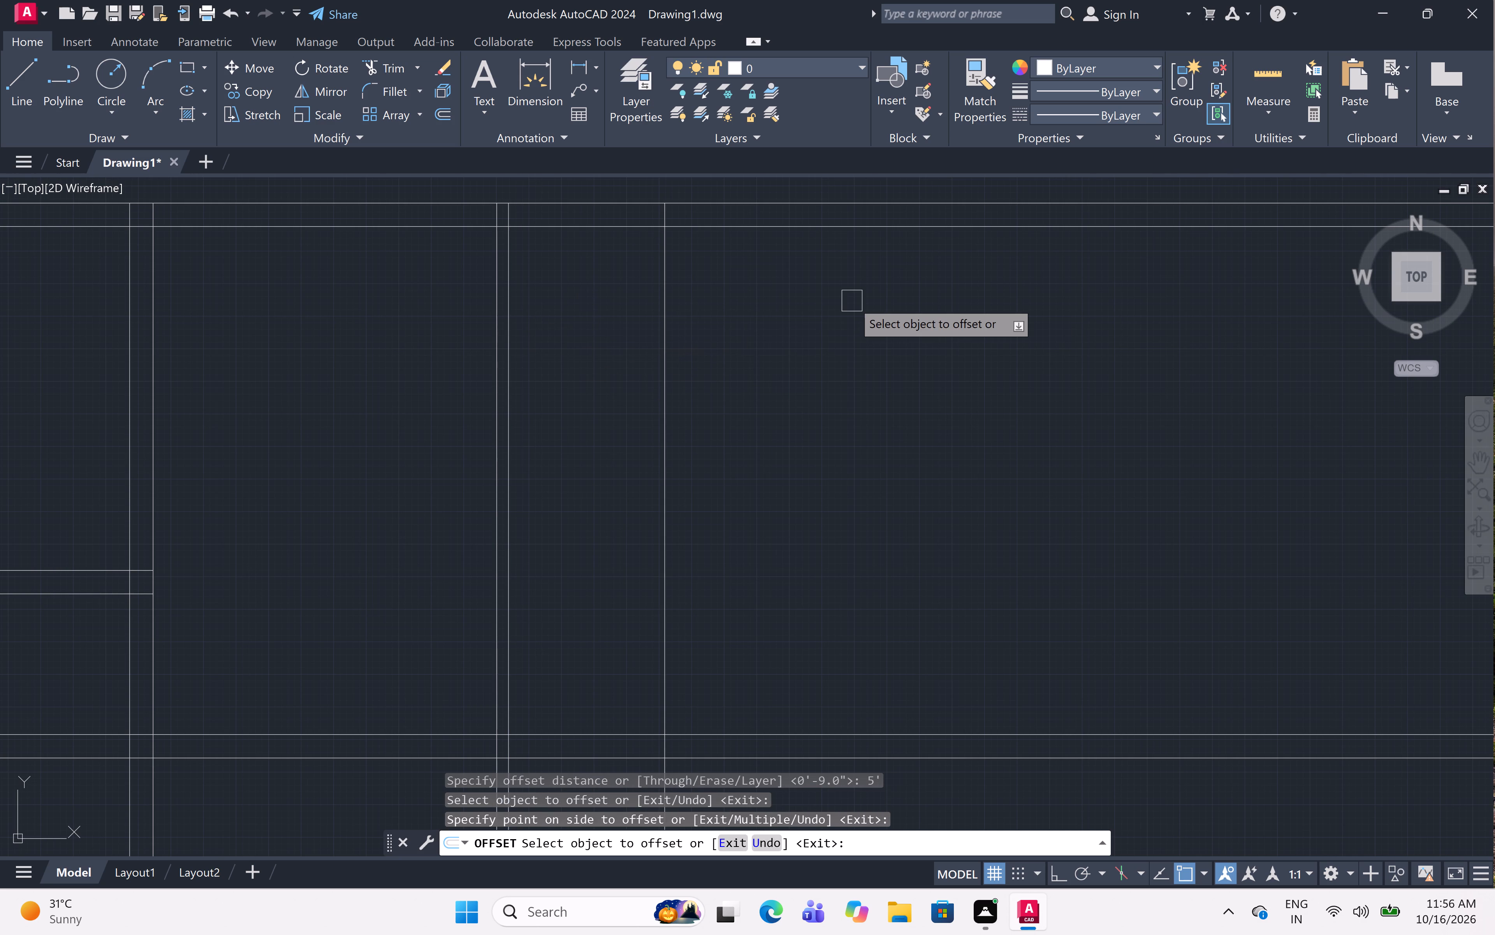
{"action": "key", "text": "space"}
Offset the narrow room's right vertical line 9" outward to form its outer wall.
{"action": "key", "text": "space"}
{"action": "type", "text": "9"}
{"action": "key", "text": "shift+quotedbl"}
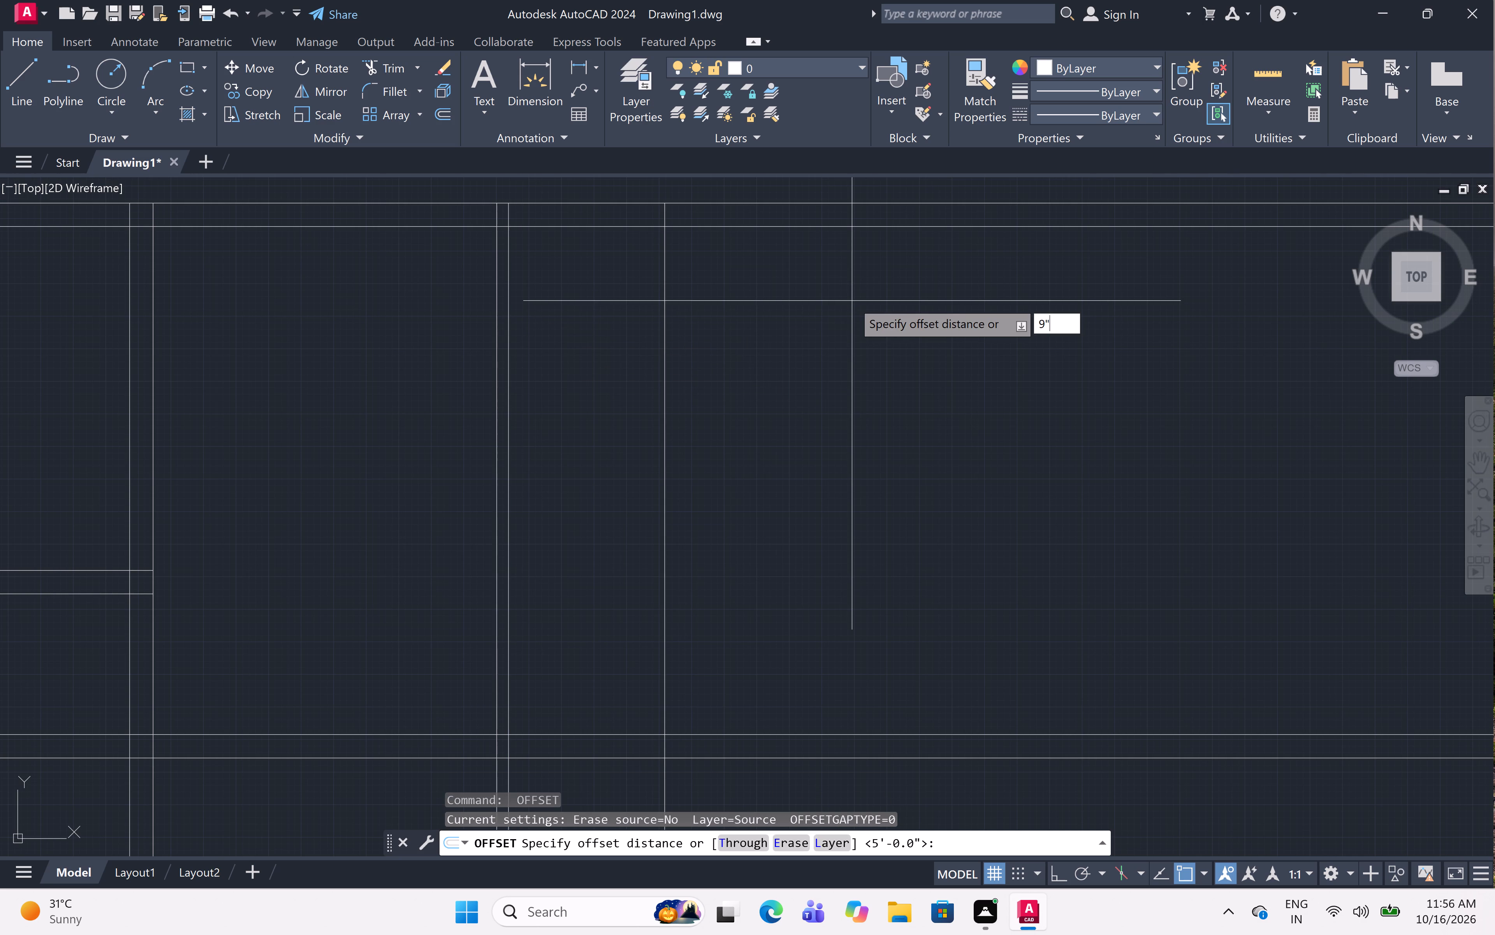
{"action": "key", "text": "space"}
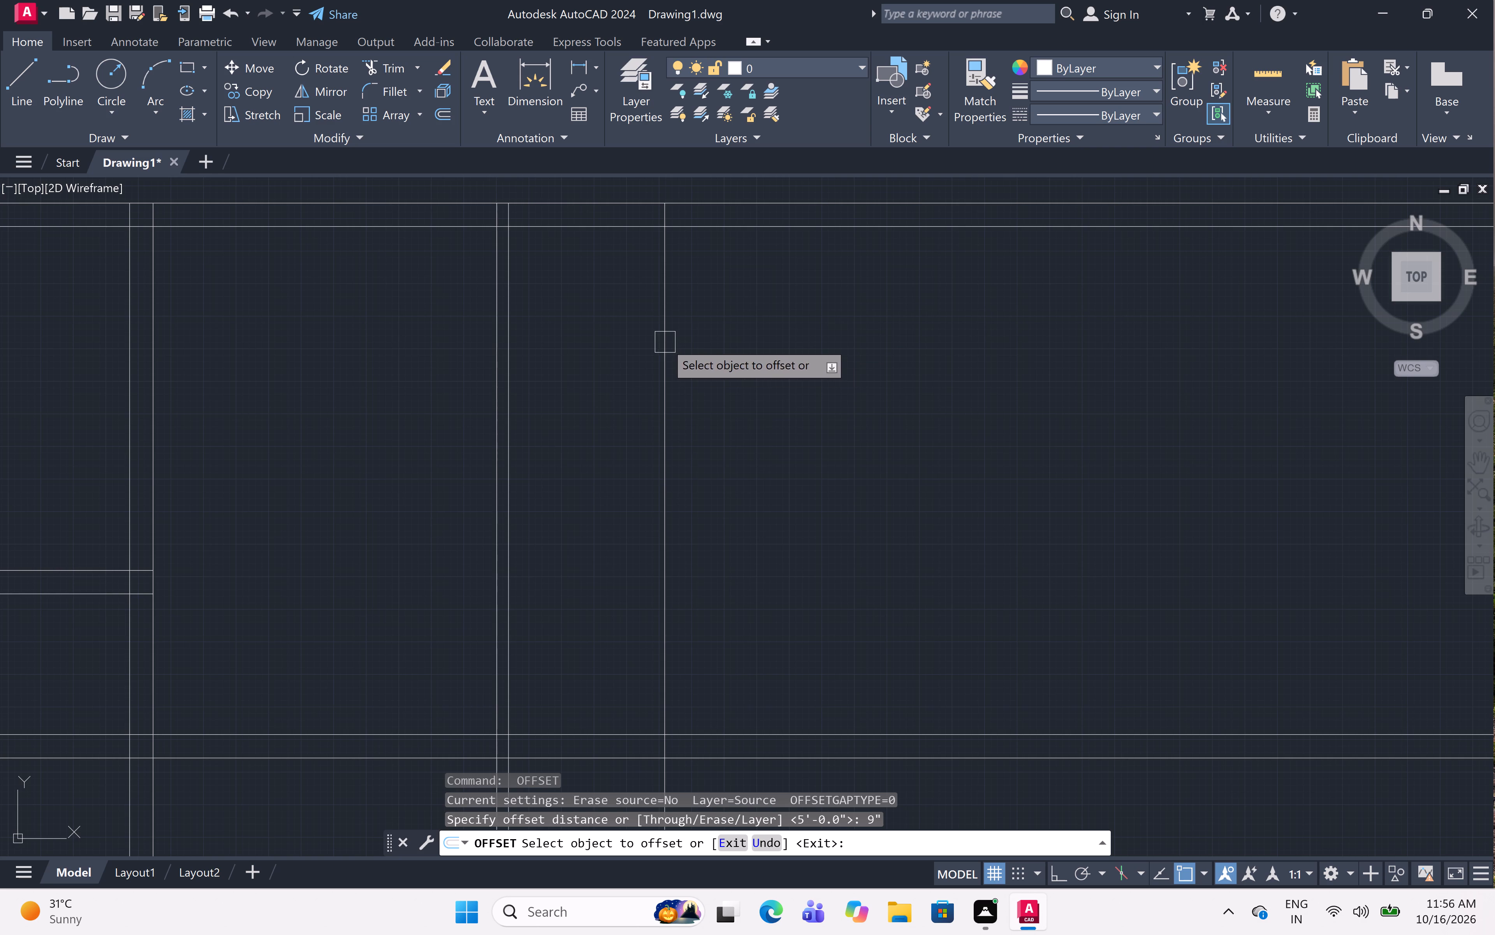
{"action": "left_click_drag", "start_coordinate": [665, 341], "coordinate": [672, 342]}
{"action": "left_click", "coordinate": [730, 344]}
{"action": "scroll", "coordinate": [731, 344], "scroll_direction": "down", "scroll_amount": 2}
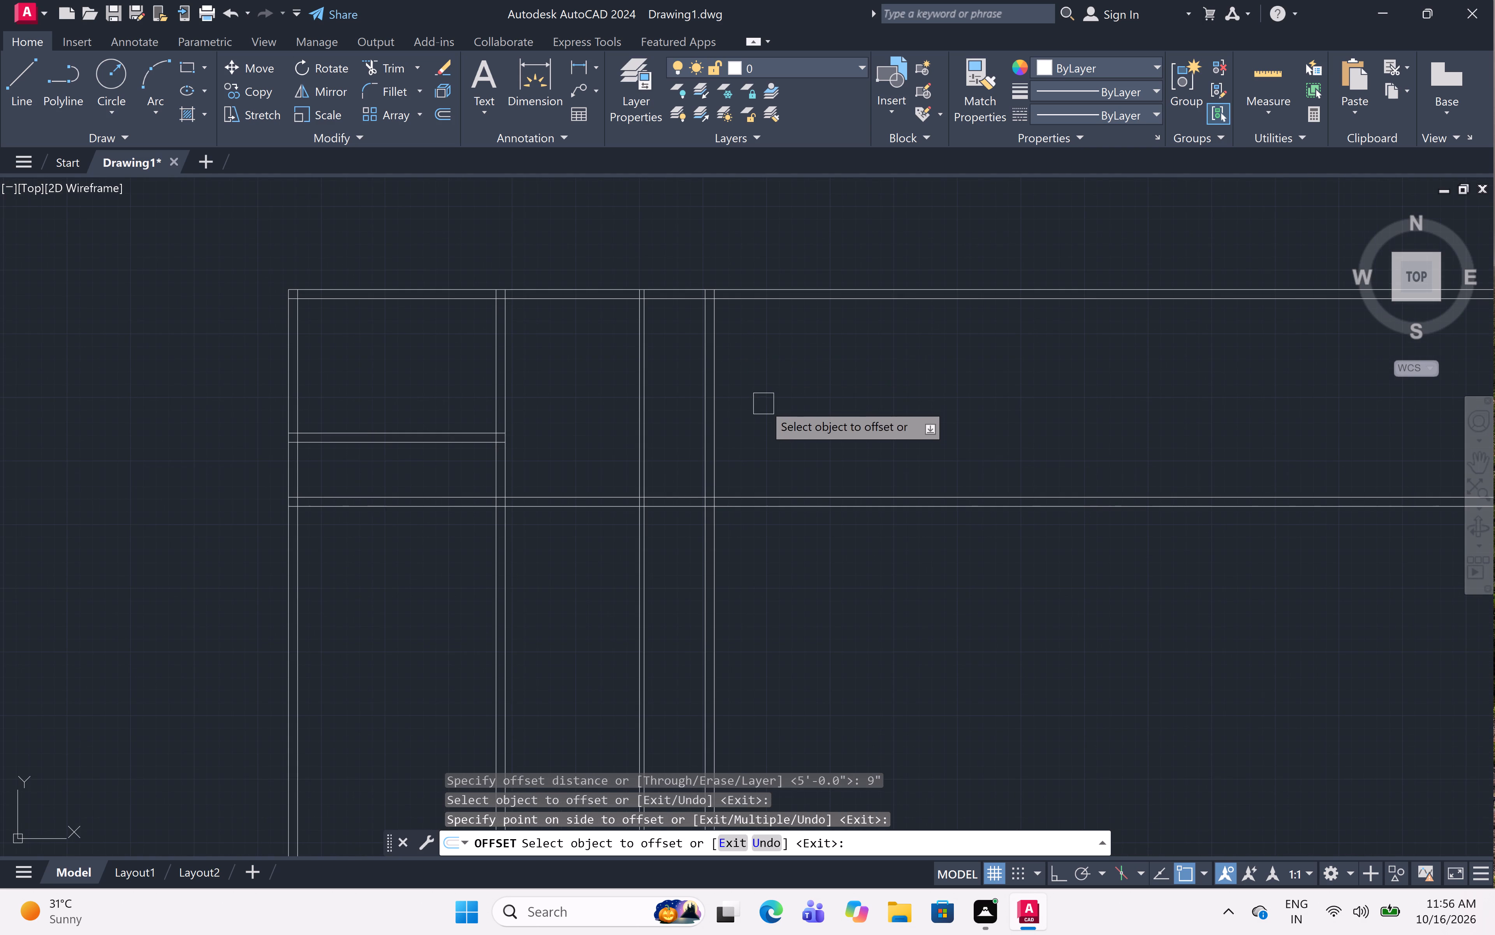
{"action": "key", "text": "Escape"}
Trim the top wall's and lower horizontal wall's four lines beyond the outer line of the rightmost vertical wall.
{"action": "type", "text": "tr"}
{"action": "key", "text": "space"}
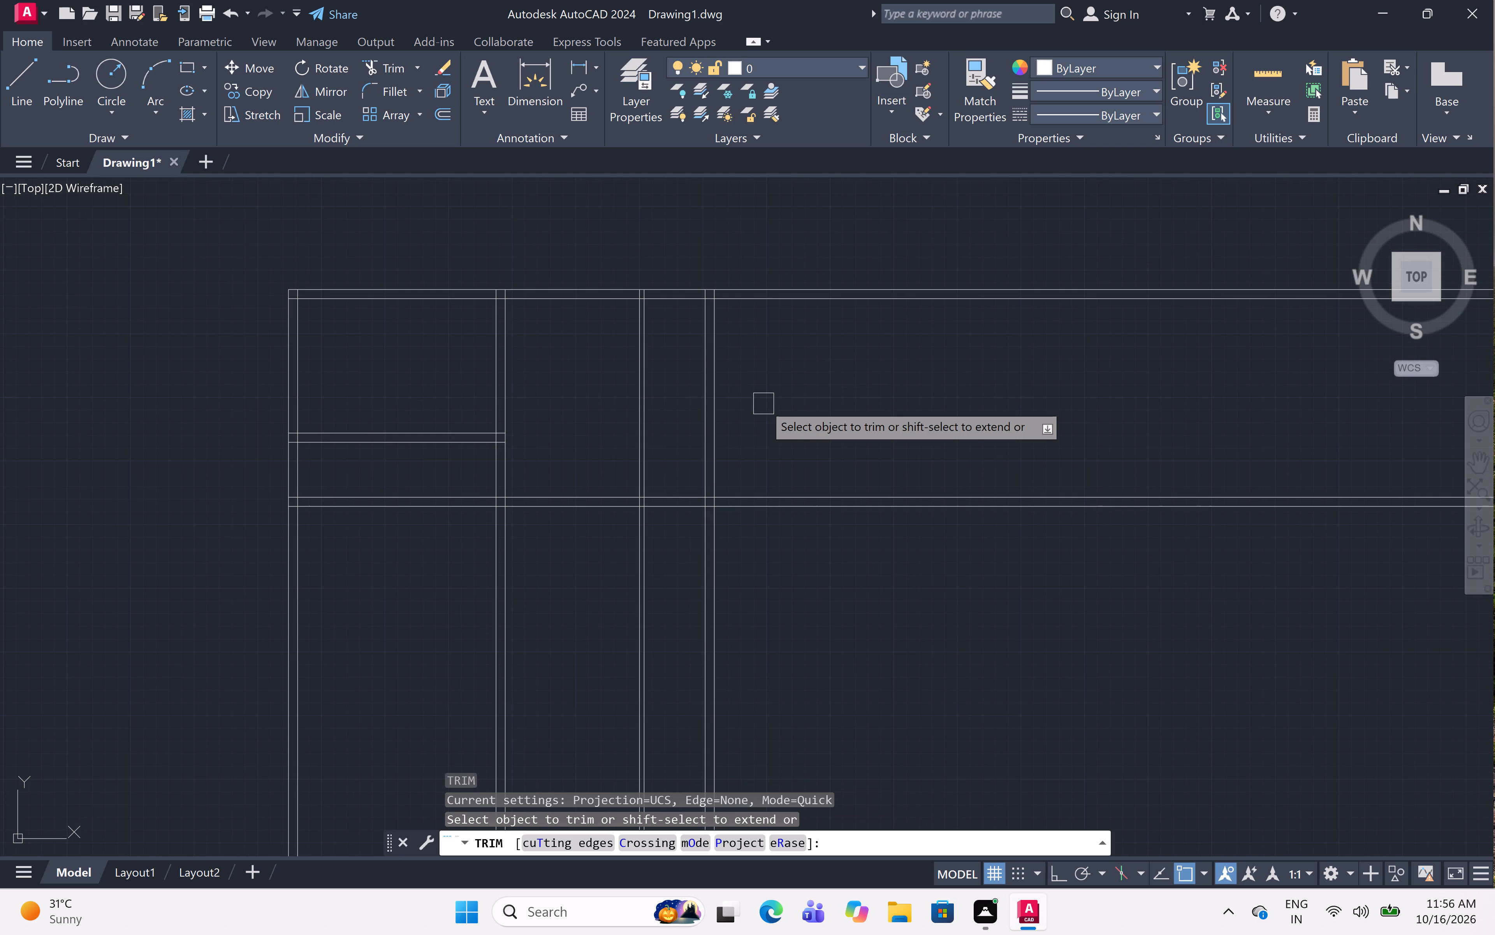
{"action": "left_click", "coordinate": [796, 222]}
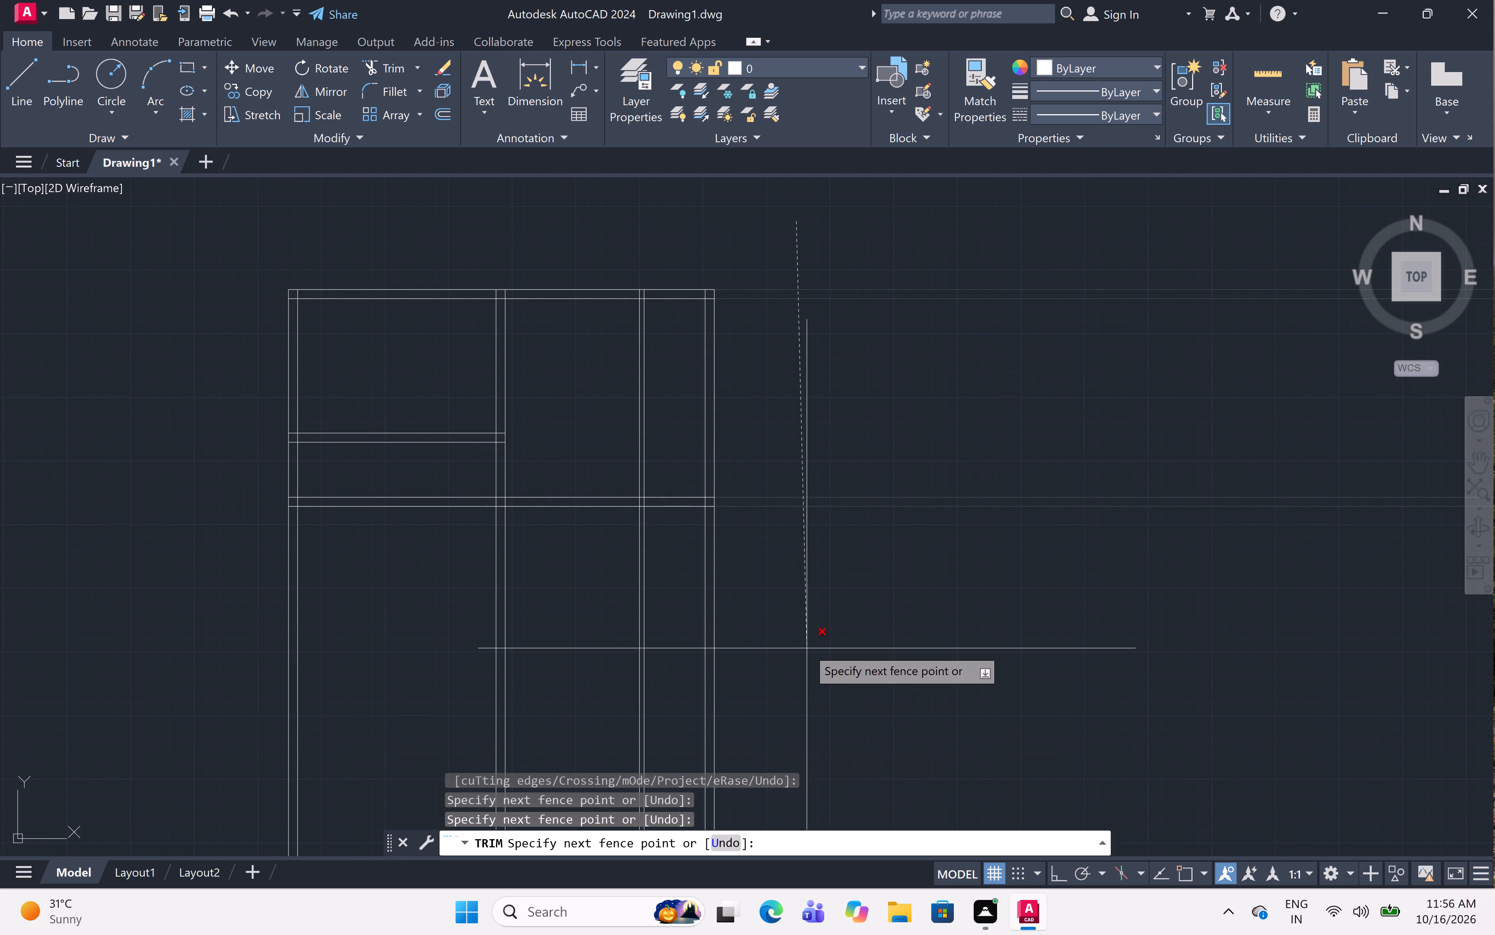
{"action": "left_click", "coordinate": [807, 648]}
{"action": "scroll", "coordinate": [844, 466], "scroll_direction": "down", "scroll_amount": 2}
{"action": "scroll", "coordinate": [734, 490], "scroll_direction": "up", "scroll_amount": 3}
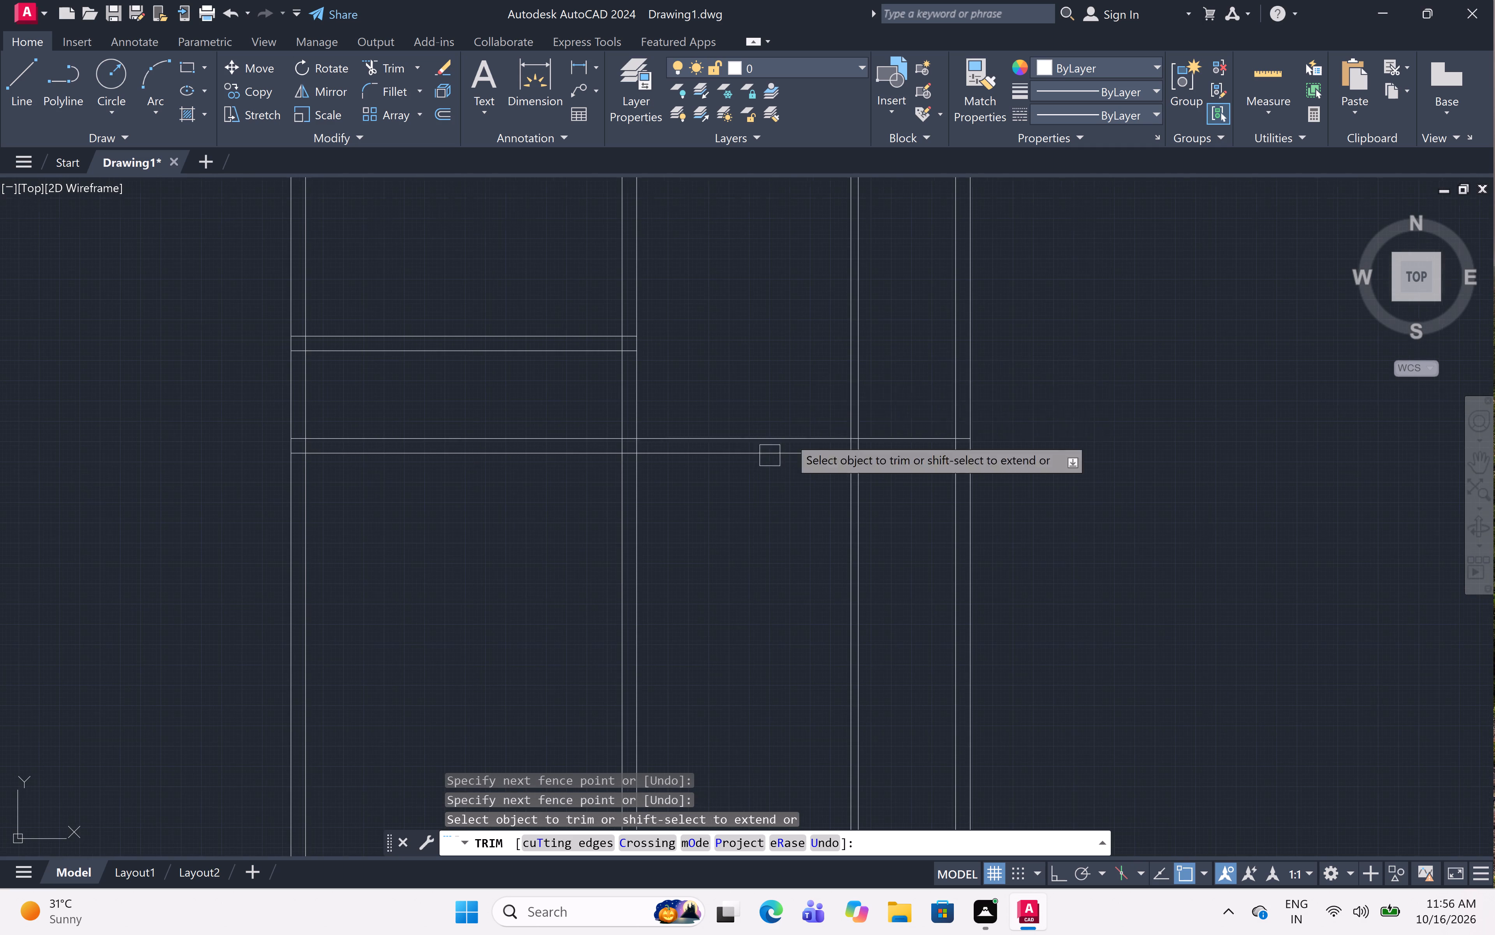
{"action": "middle_click_drag", "start_coordinate": [897, 316], "coordinate": [864, 448]}
{"action": "middle_click_drag", "start_coordinate": [892, 349], "coordinate": [891, 351]}
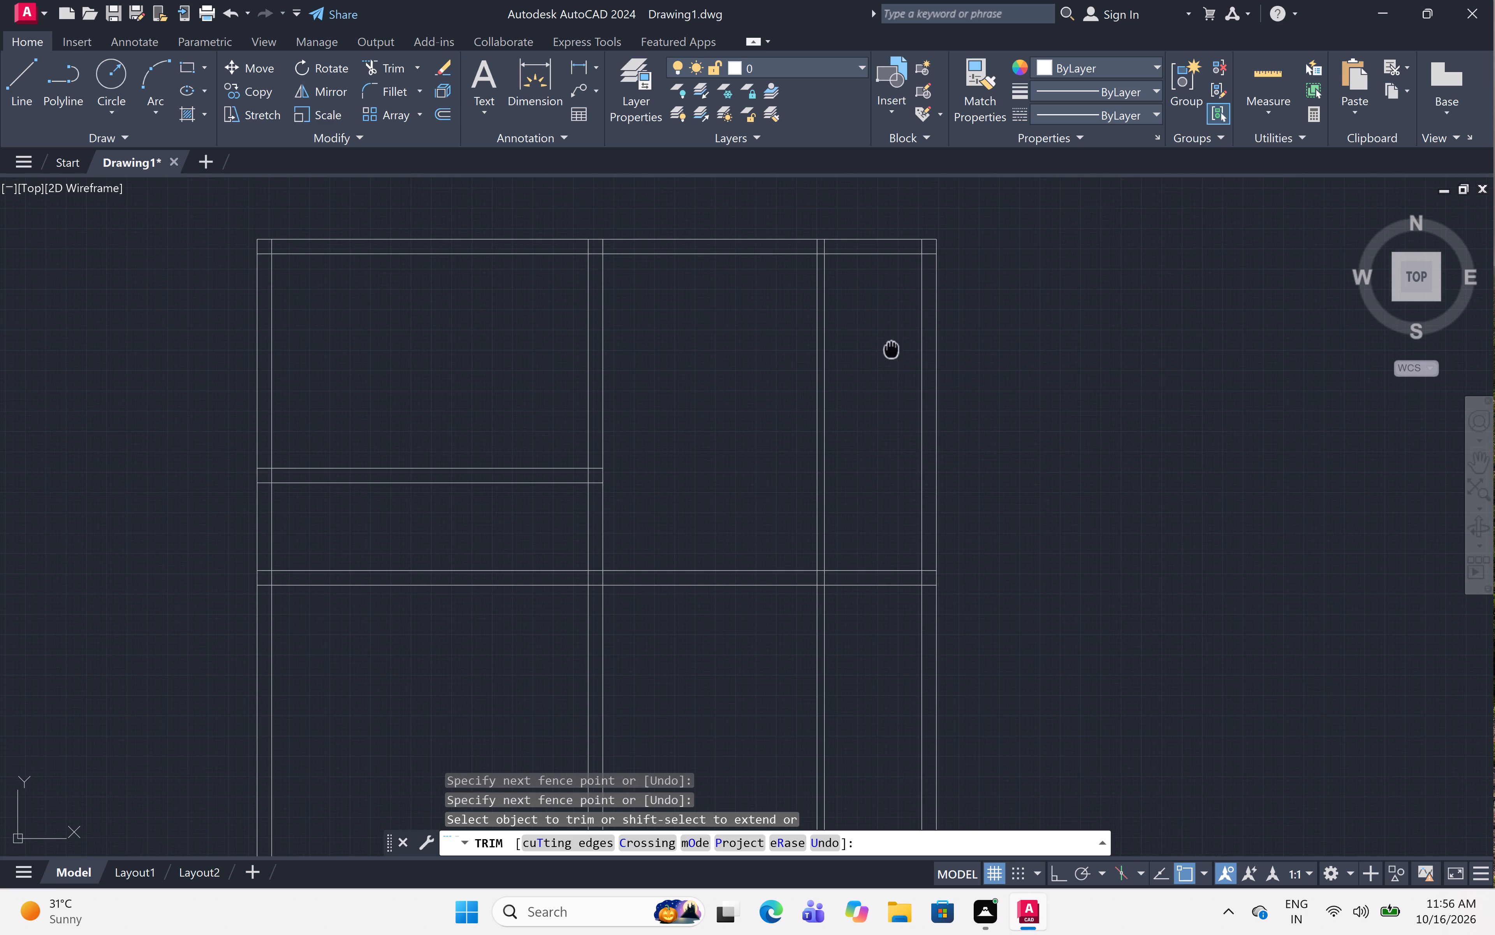
{"action": "middle_click_drag", "start_coordinate": [891, 351], "coordinate": [882, 386]}
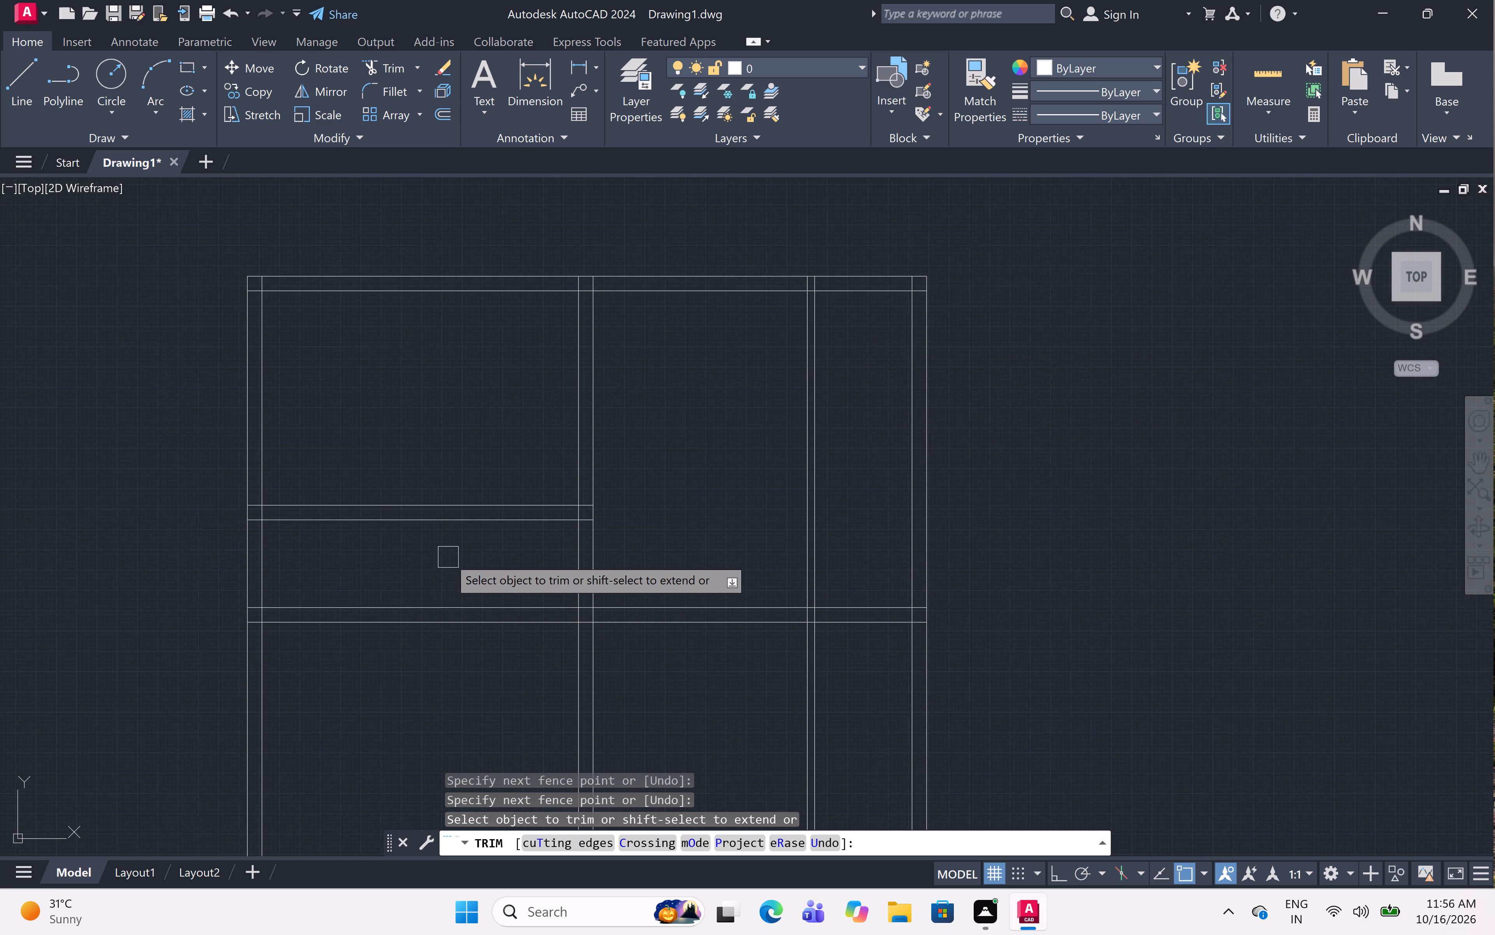
{"action": "middle_click_drag", "start_coordinate": [692, 366], "coordinate": [642, 395]}
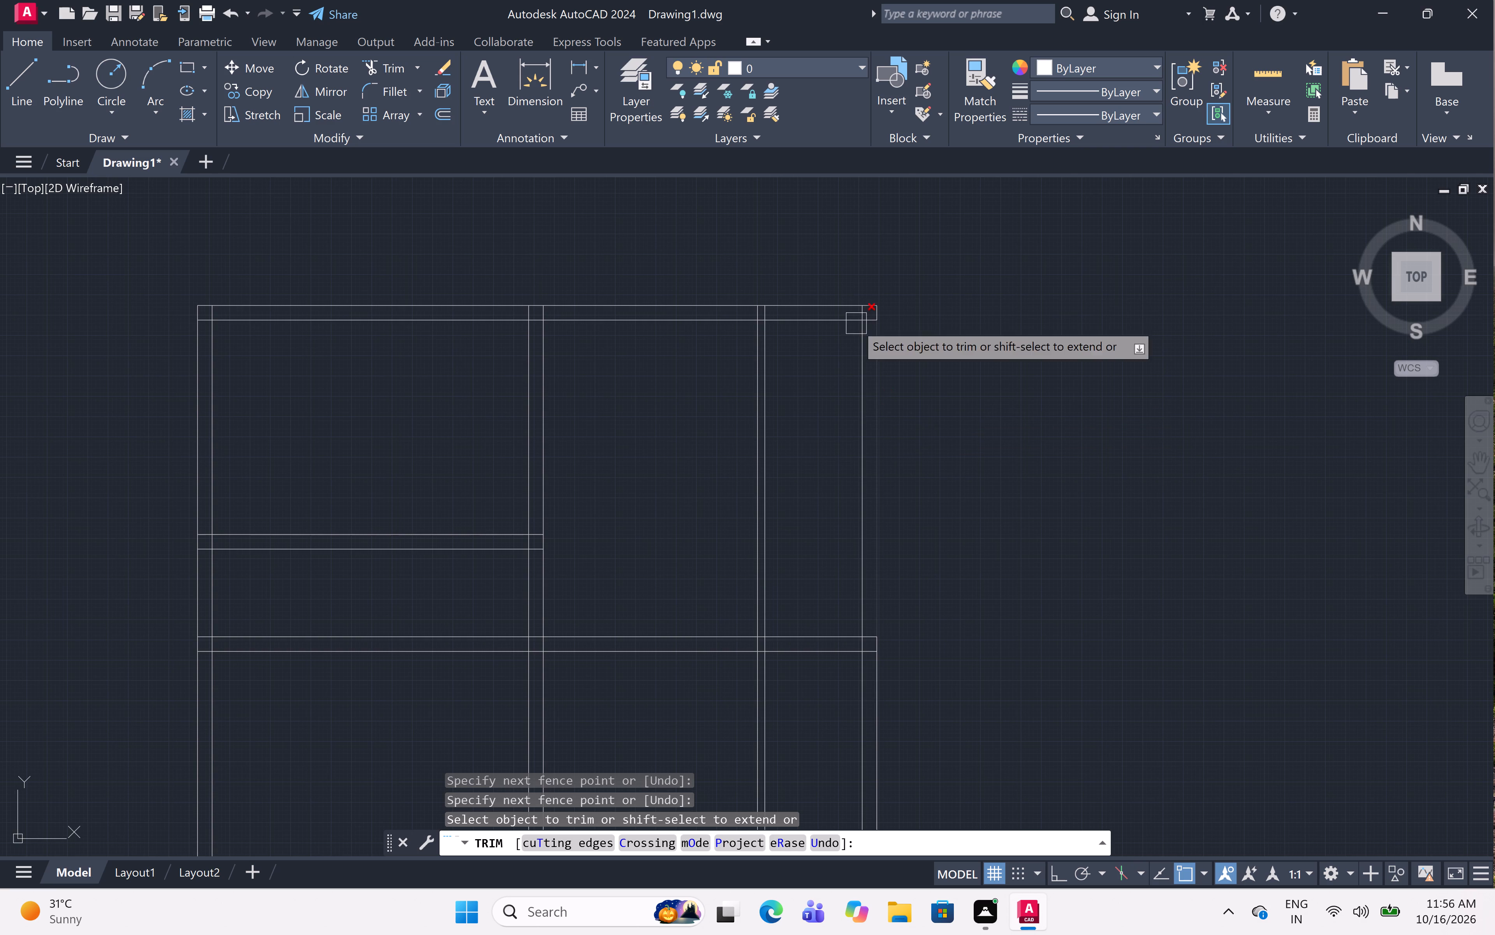
{"action": "scroll", "coordinate": [828, 314], "scroll_direction": "up", "scroll_amount": 2}
{"action": "key", "text": "Escape"}
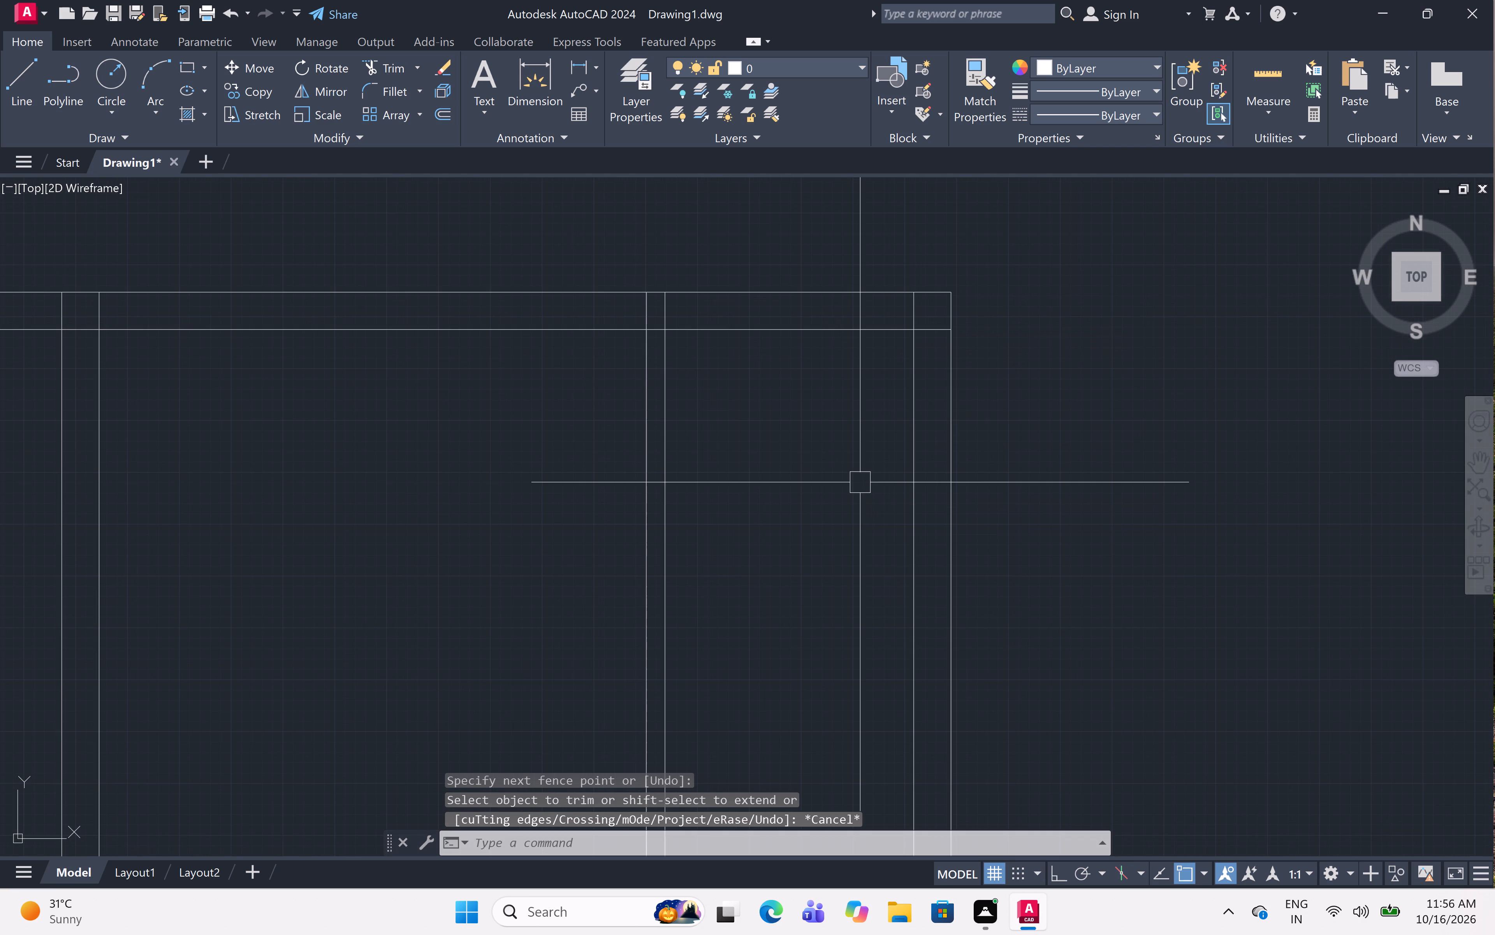
Offset the top wall's inner line 4' downward to set the depth of the narrow room's first compartment.
{"action": "type", "text": "off 4"}
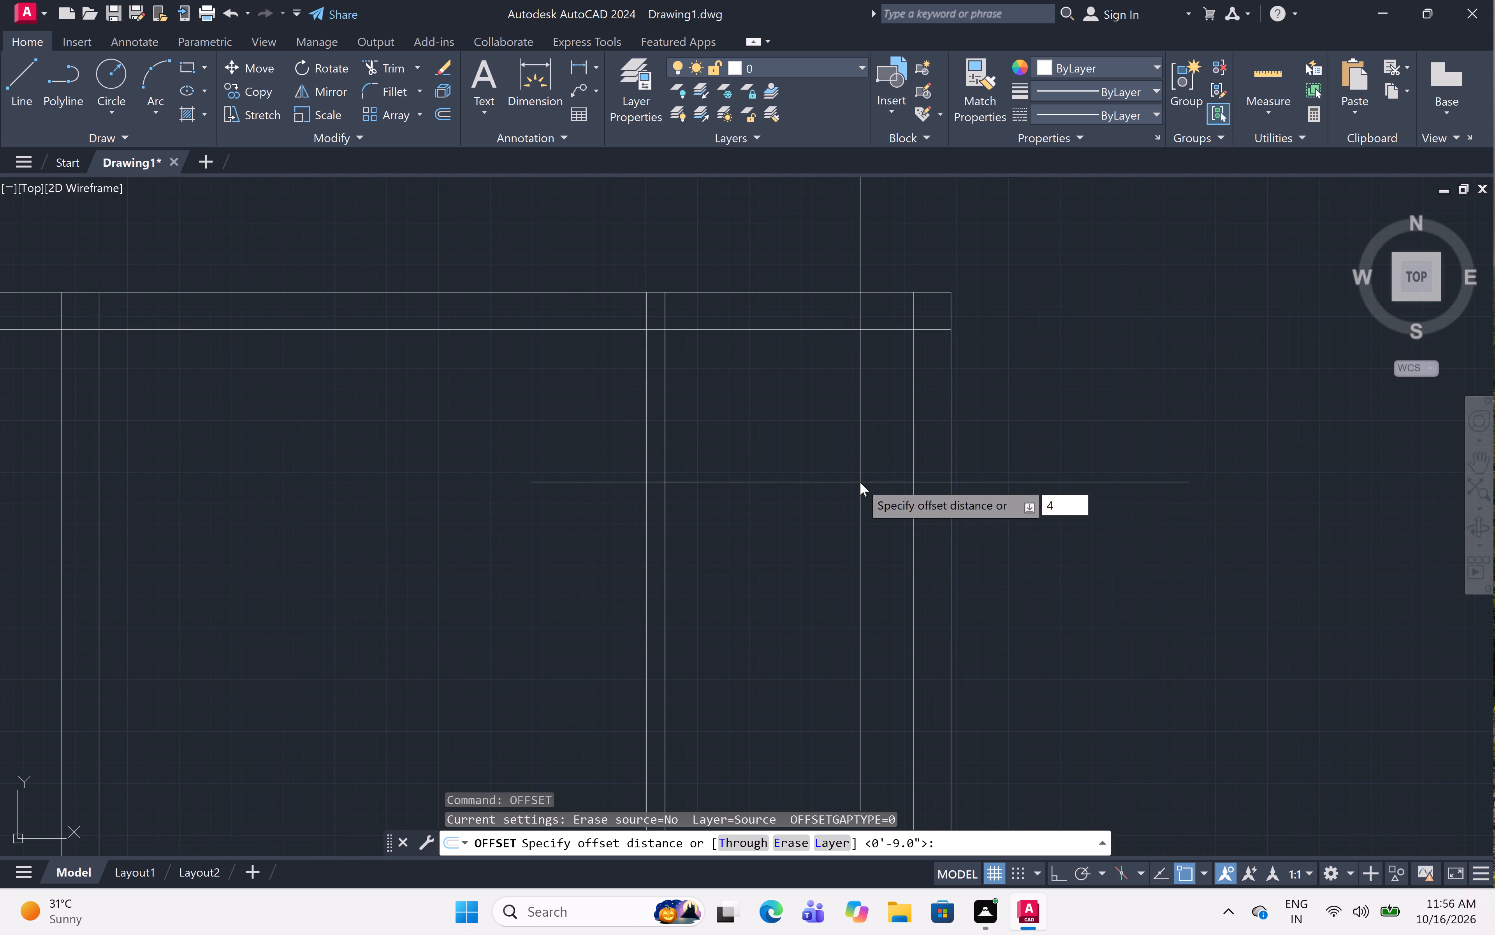
{"action": "type", "text": "'"}
{"action": "key", "text": "space"}
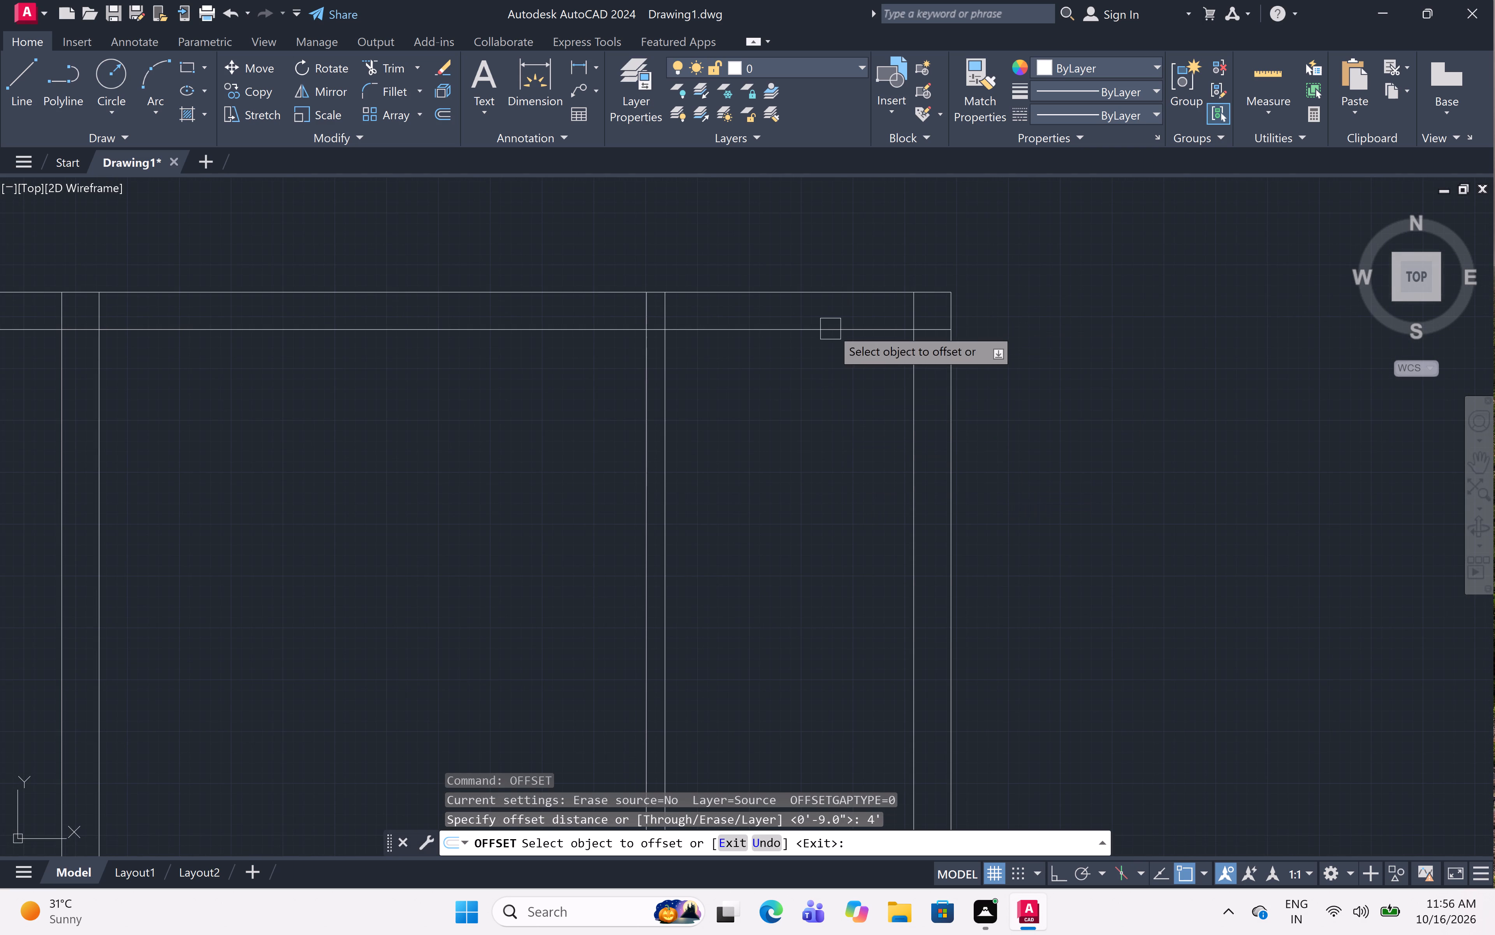
{"action": "left_click", "coordinate": [832, 328]}
{"action": "left_click", "coordinate": [828, 543]}
{"action": "key", "text": "space"}
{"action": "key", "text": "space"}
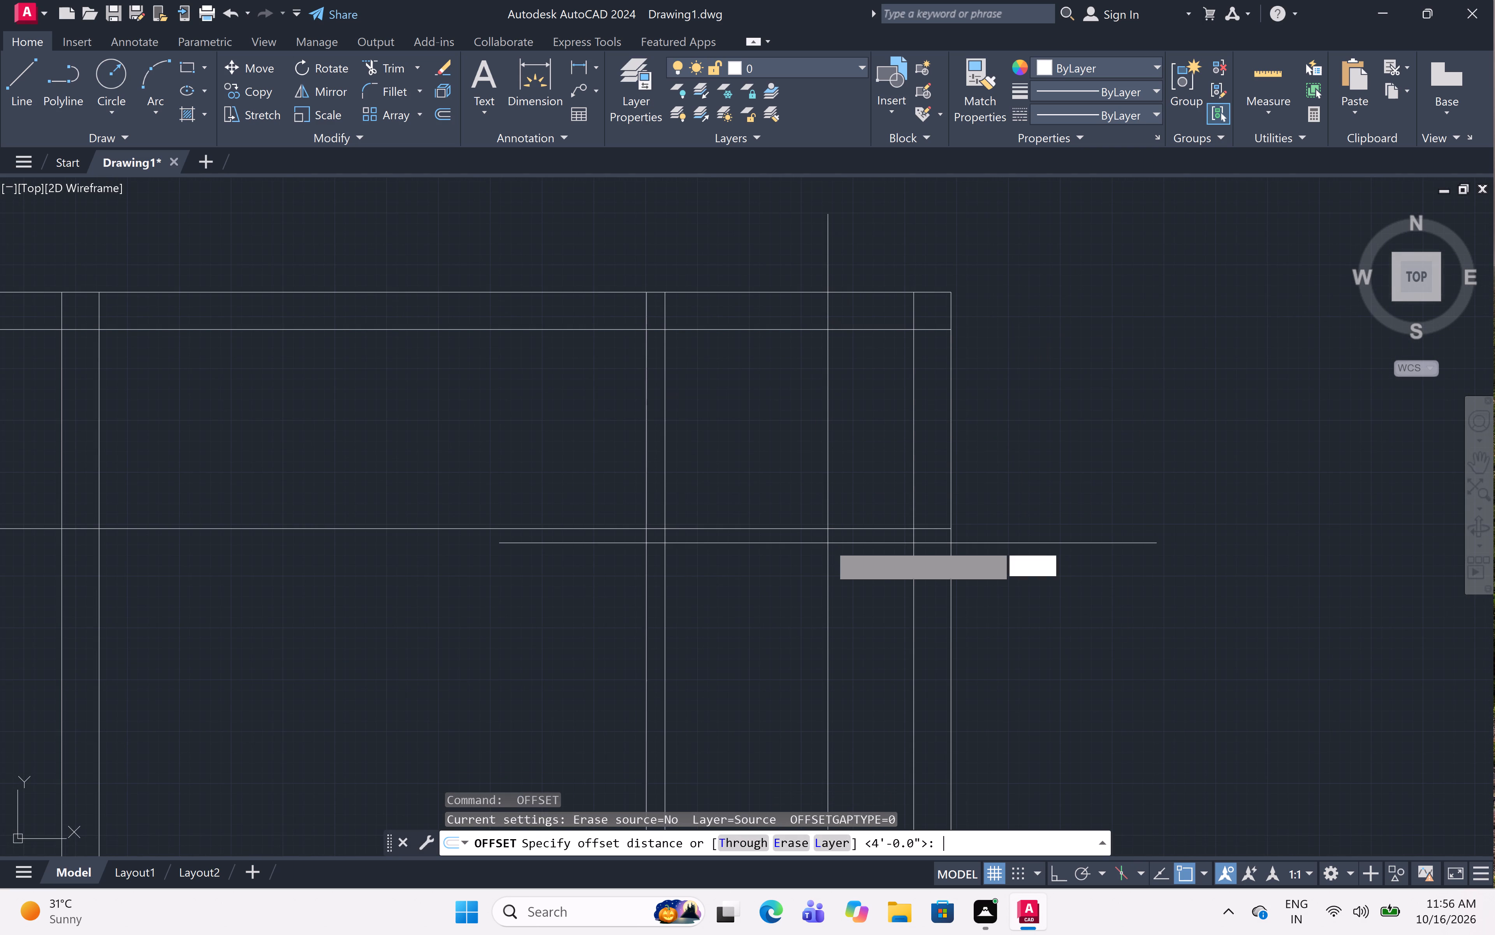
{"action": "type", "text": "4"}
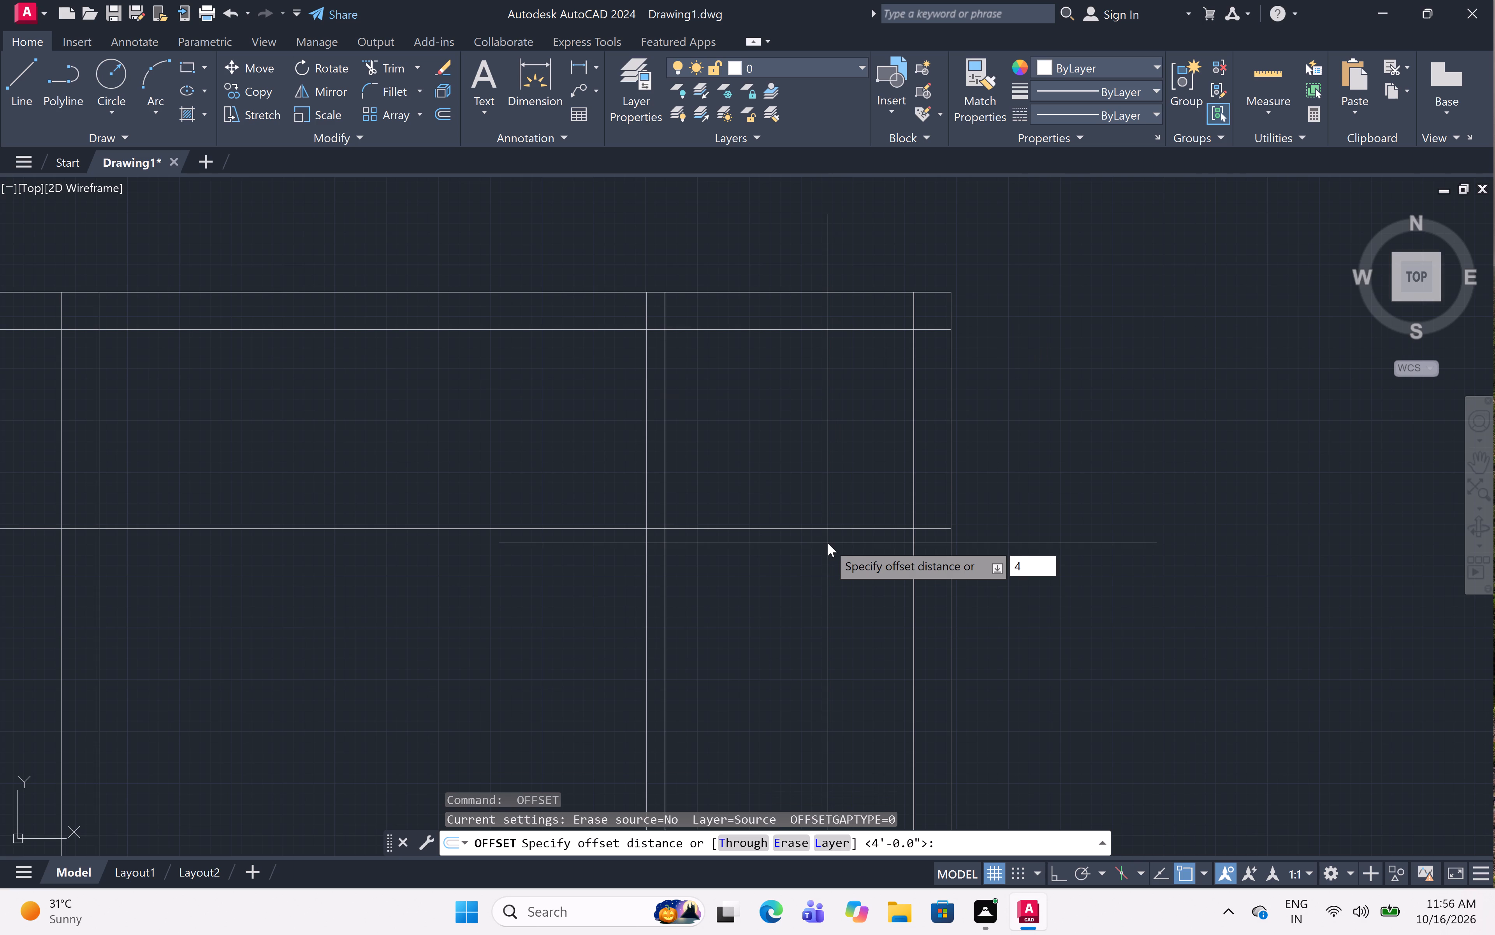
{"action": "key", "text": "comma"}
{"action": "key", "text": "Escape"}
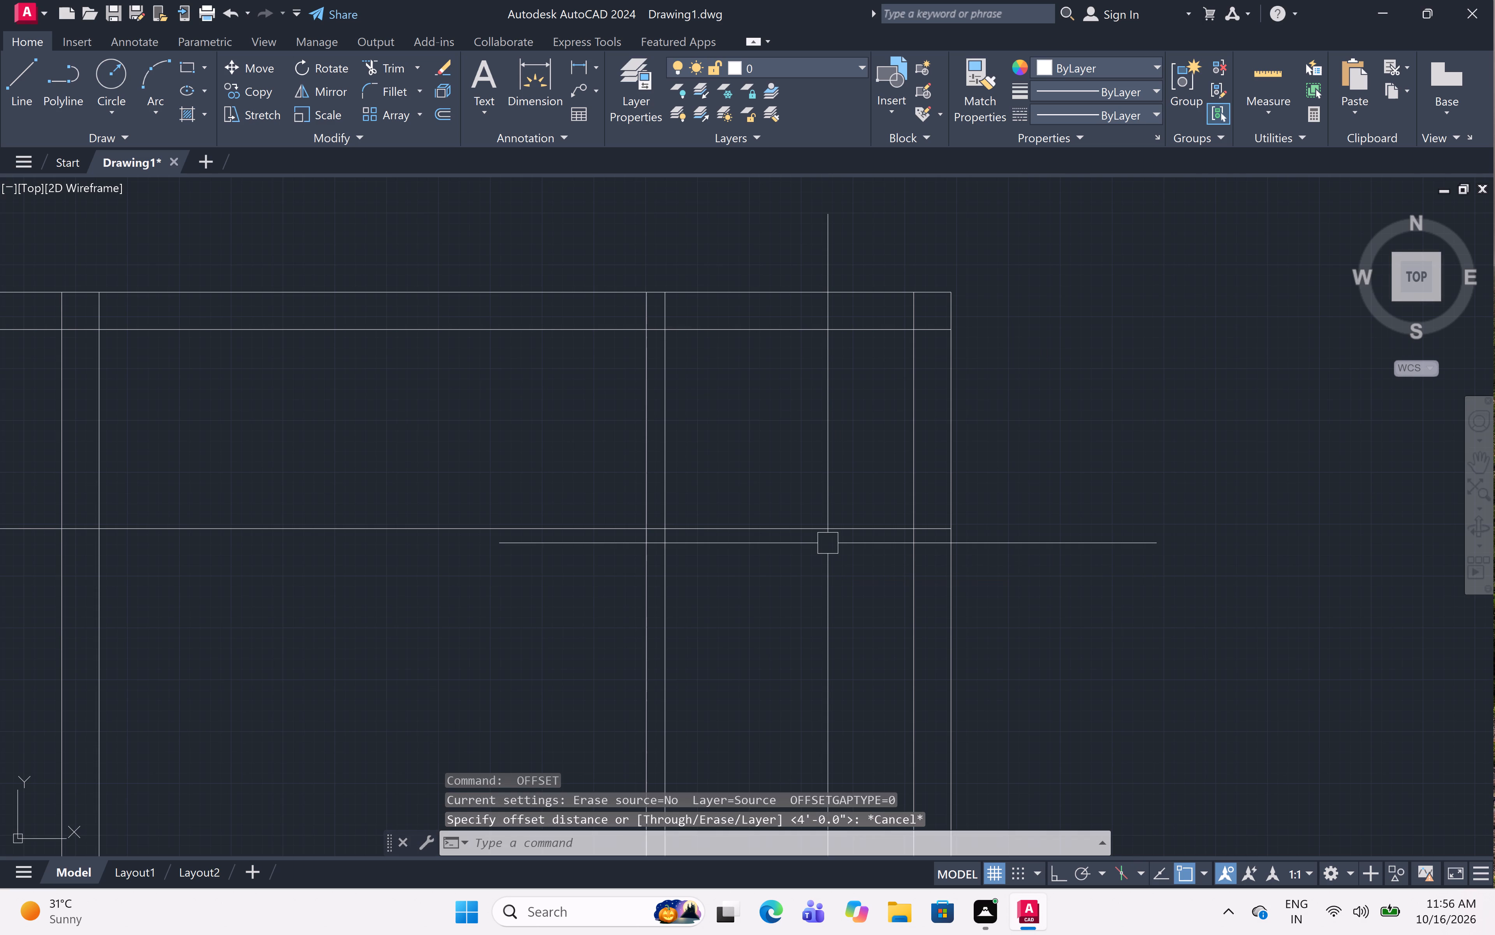
Offset the new horizontal line 4.5" downward to form a partition across the narrow room.
{"action": "type", "text": "off 4.5"}
{"action": "key", "text": "shift+quotedbl"}
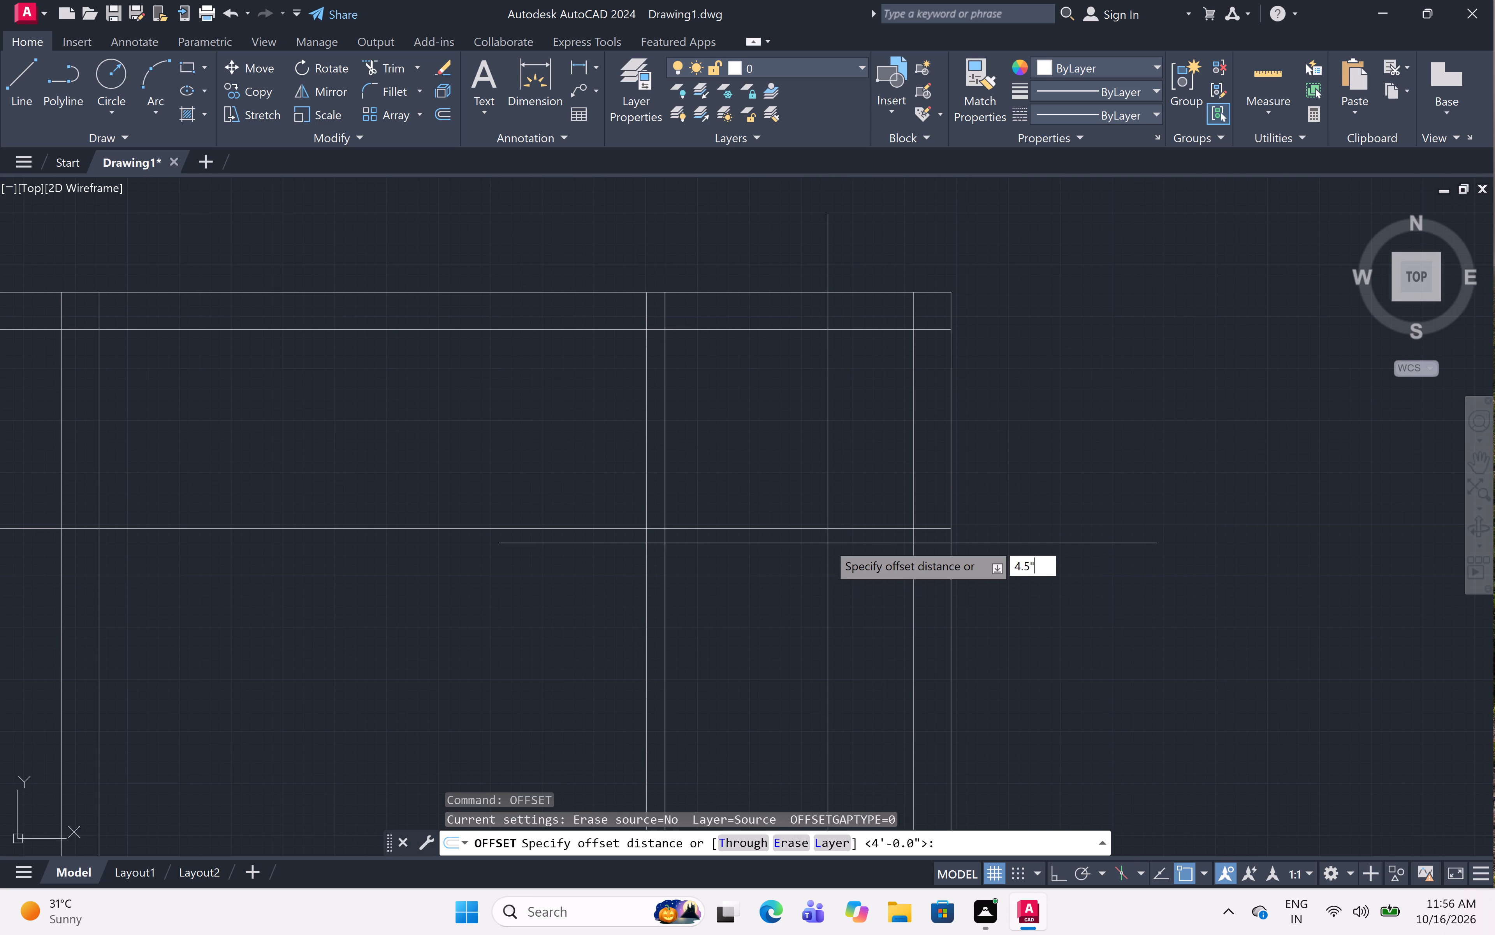
{"action": "key", "text": "space"}
{"action": "left_click_drag", "start_coordinate": [802, 531], "coordinate": [802, 535]}
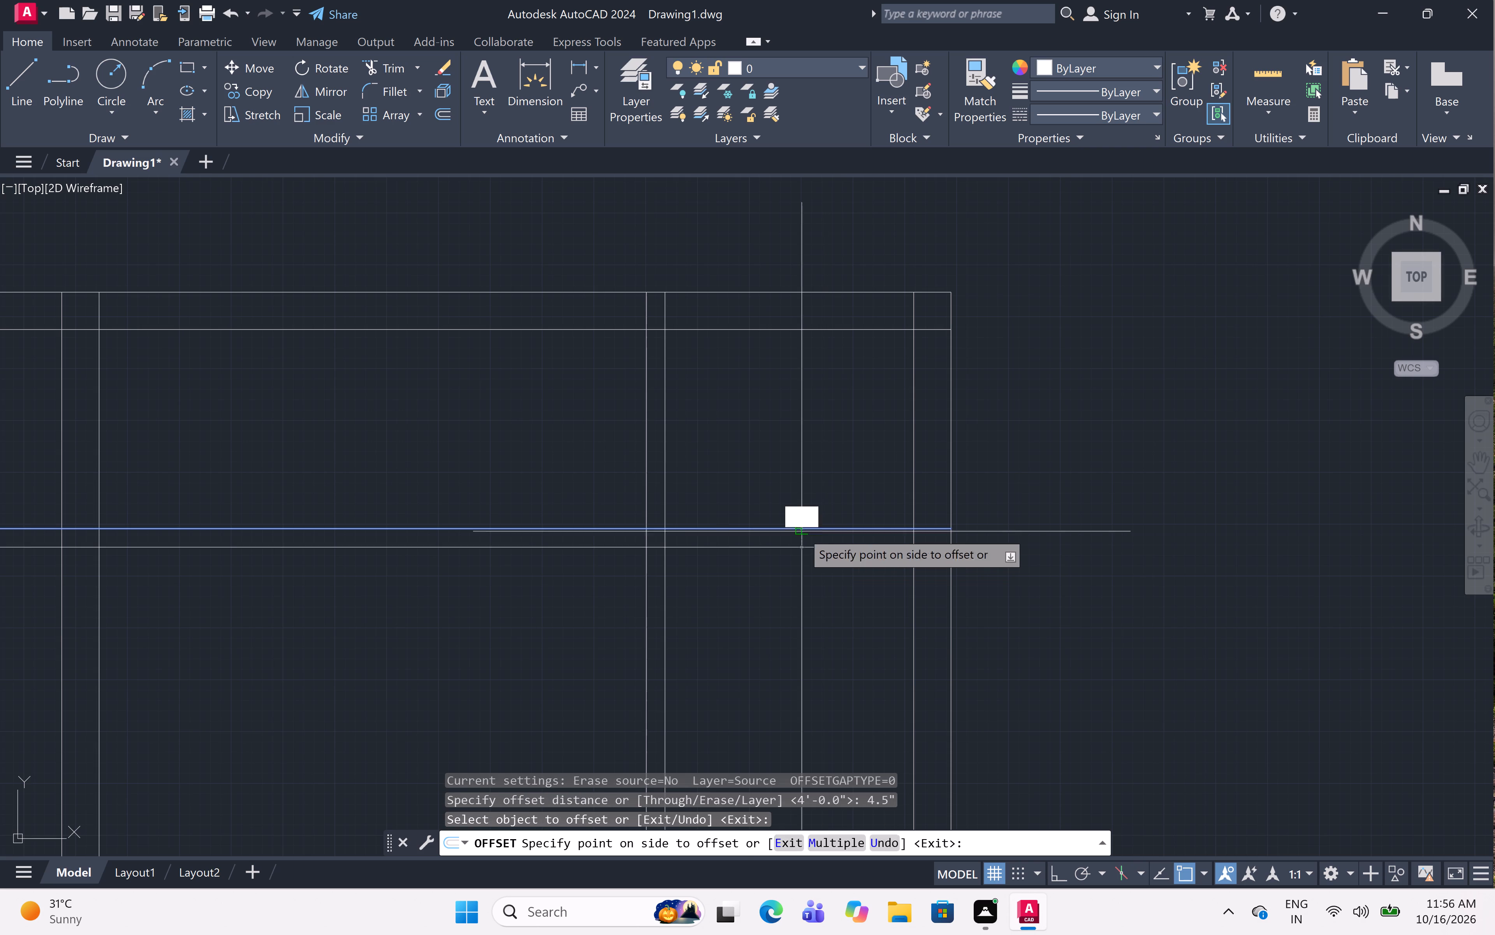
{"action": "left_click", "coordinate": [781, 620]}
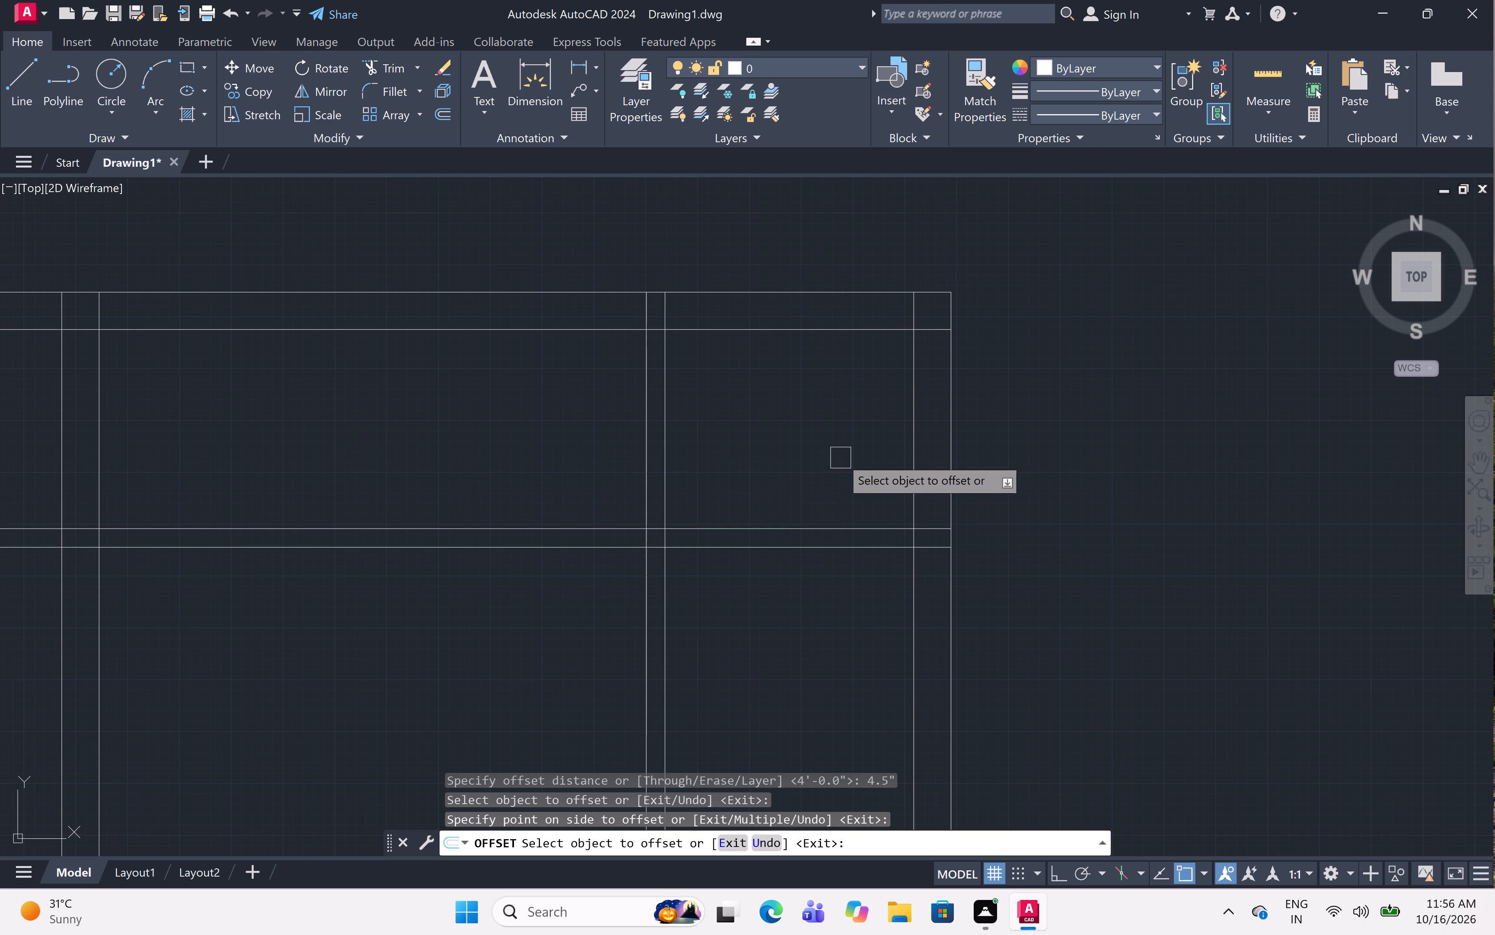
{"action": "key", "text": "space"}
Offset the lower line of the new 4.5" partition 7' downward to mark the narrow room's second compartment.
{"action": "key", "text": "space"}
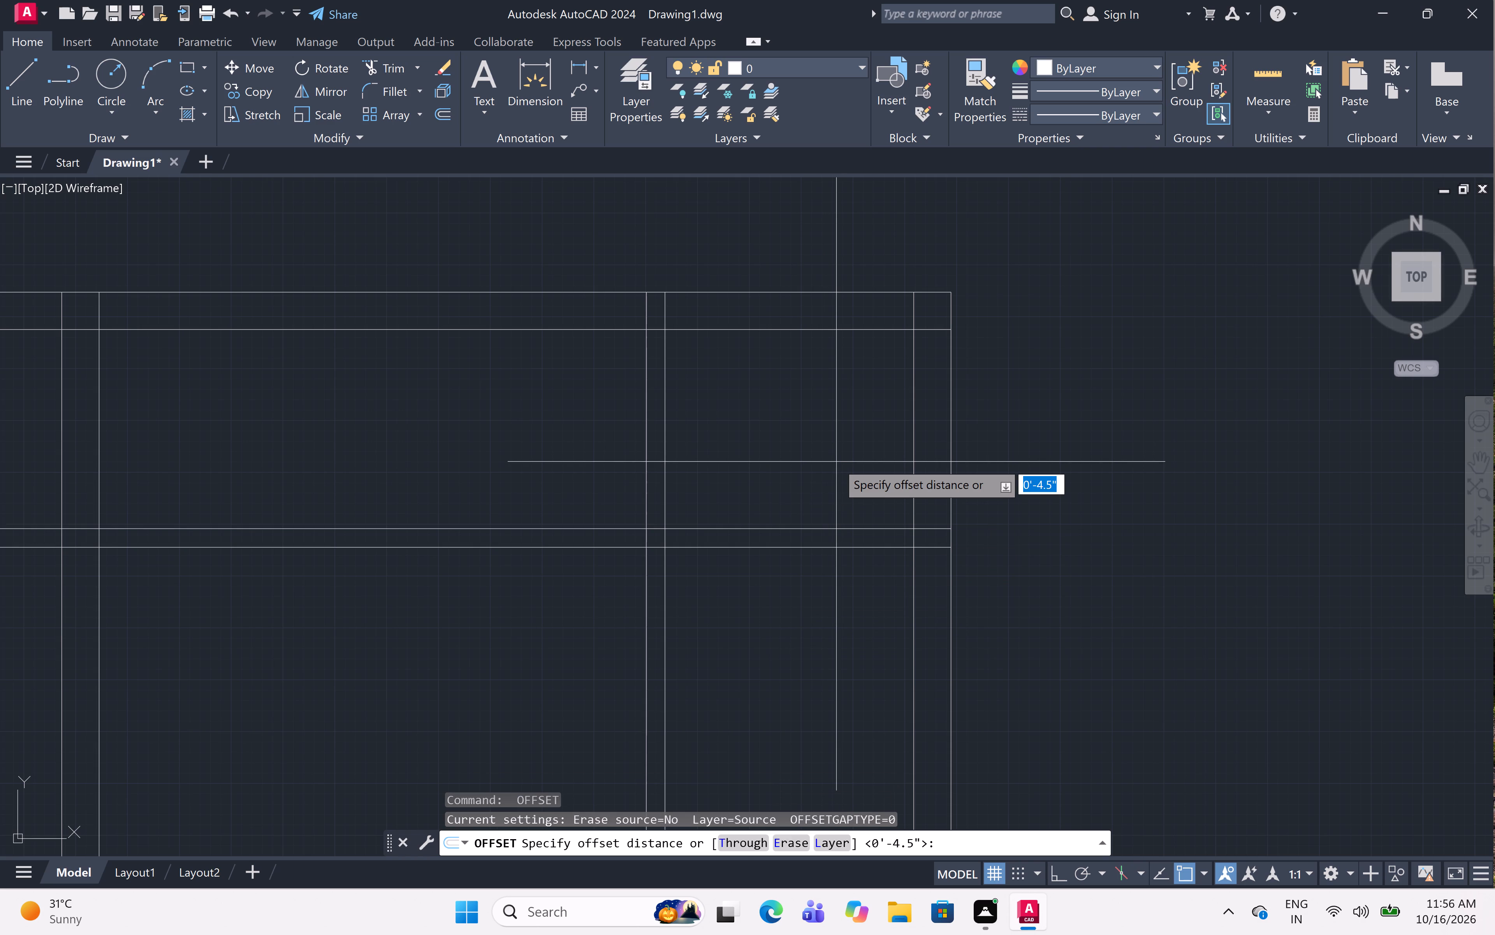
{"action": "type", "text": "7'"}
{"action": "key", "text": "space"}
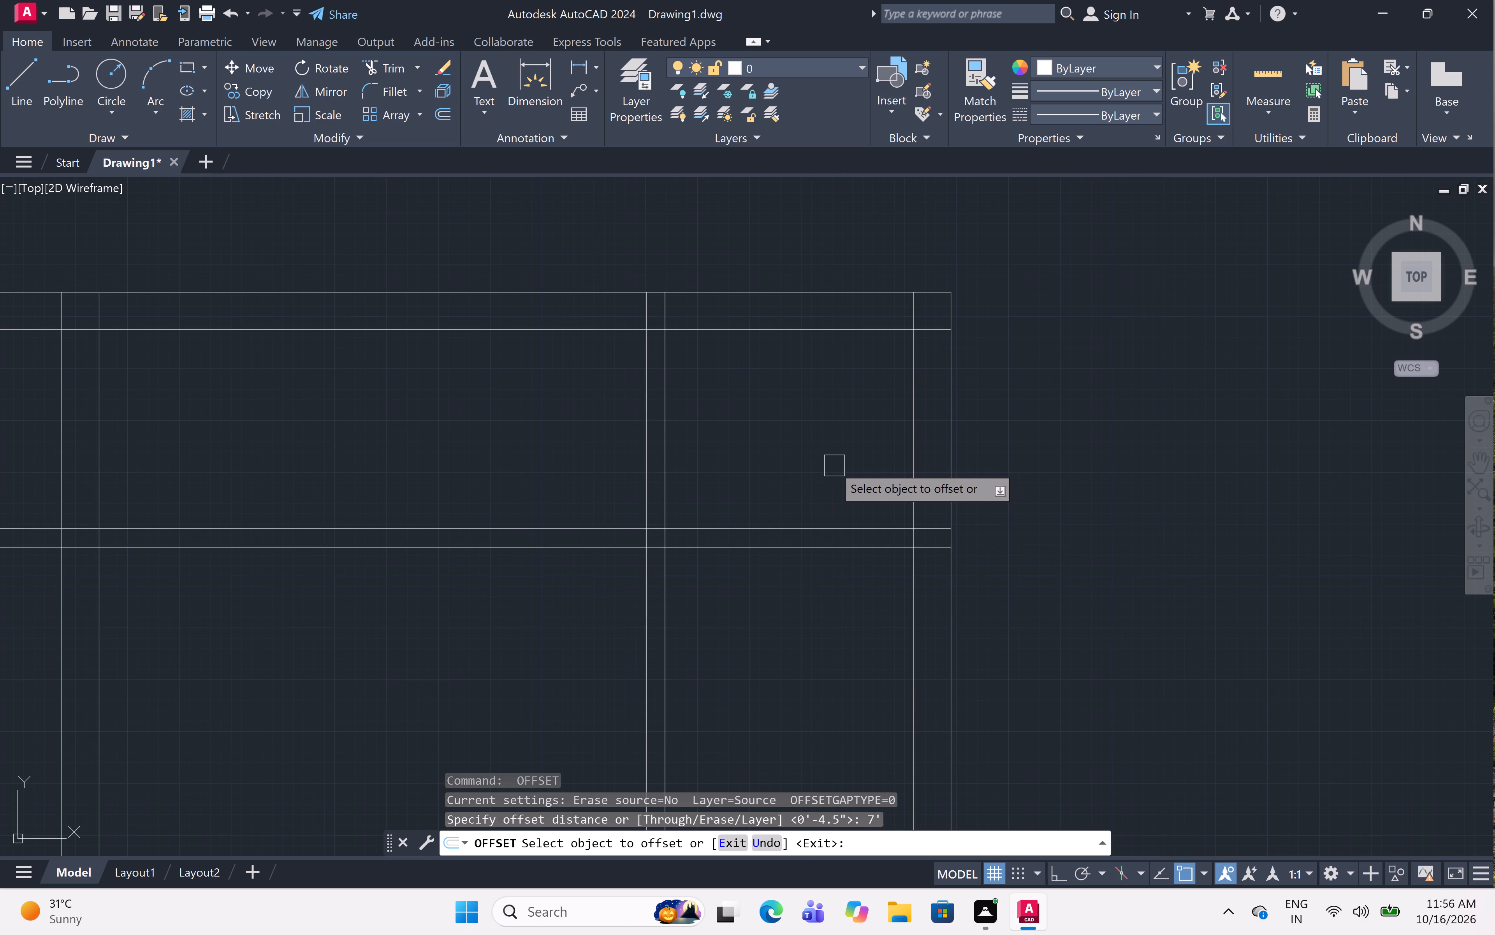
{"action": "left_click", "coordinate": [837, 559]}
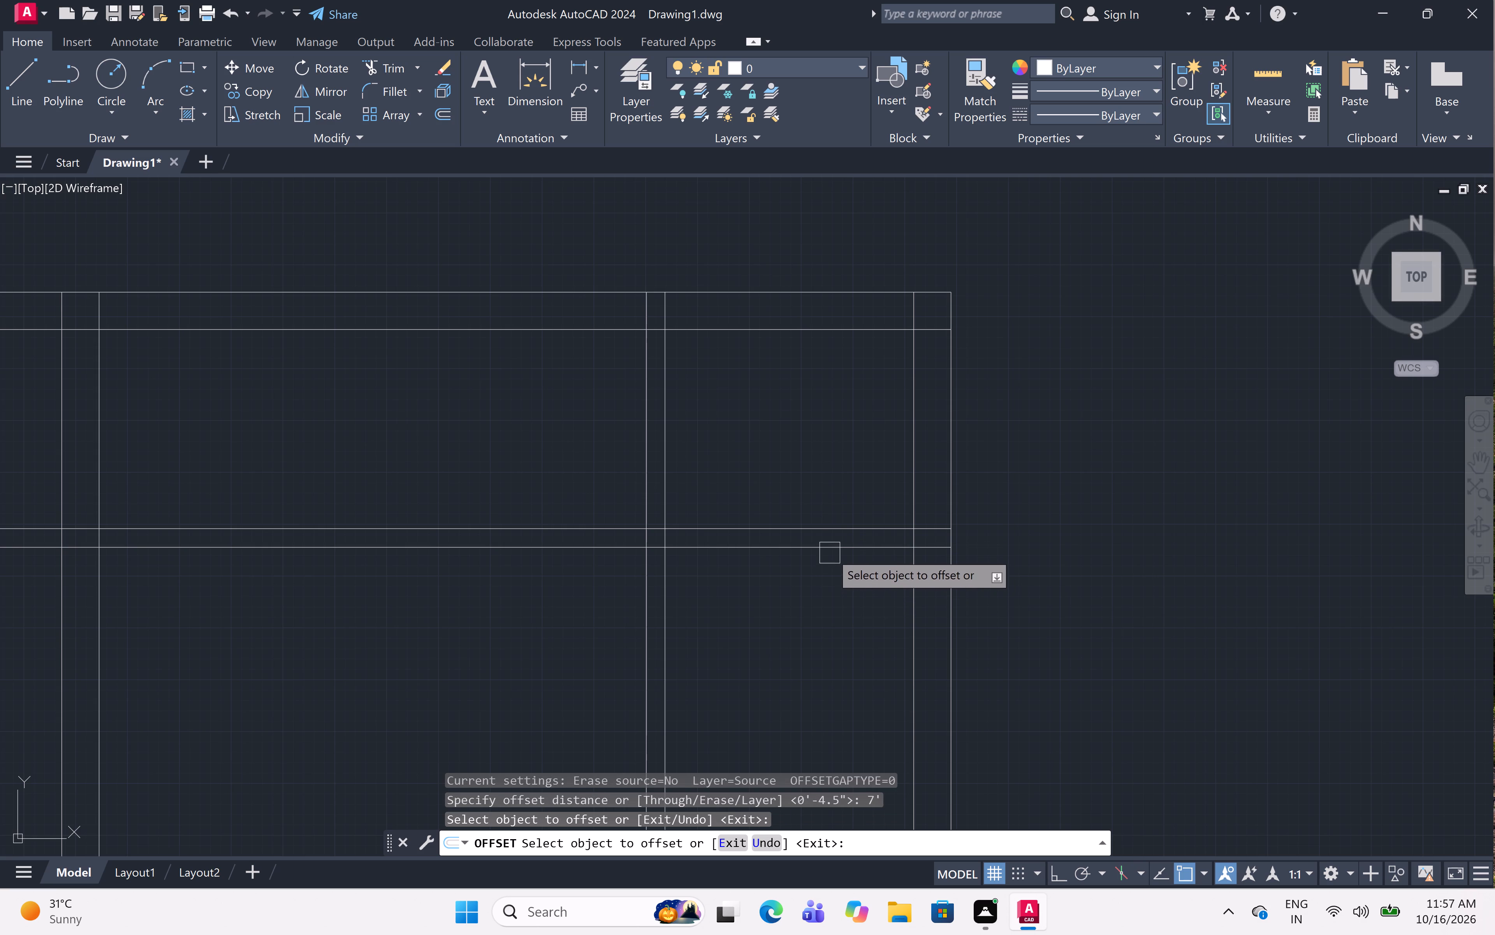
{"action": "left_click", "coordinate": [830, 552]}
{"action": "left_click", "coordinate": [809, 725]}
{"action": "scroll", "coordinate": [813, 538], "scroll_direction": "down", "scroll_amount": 3}
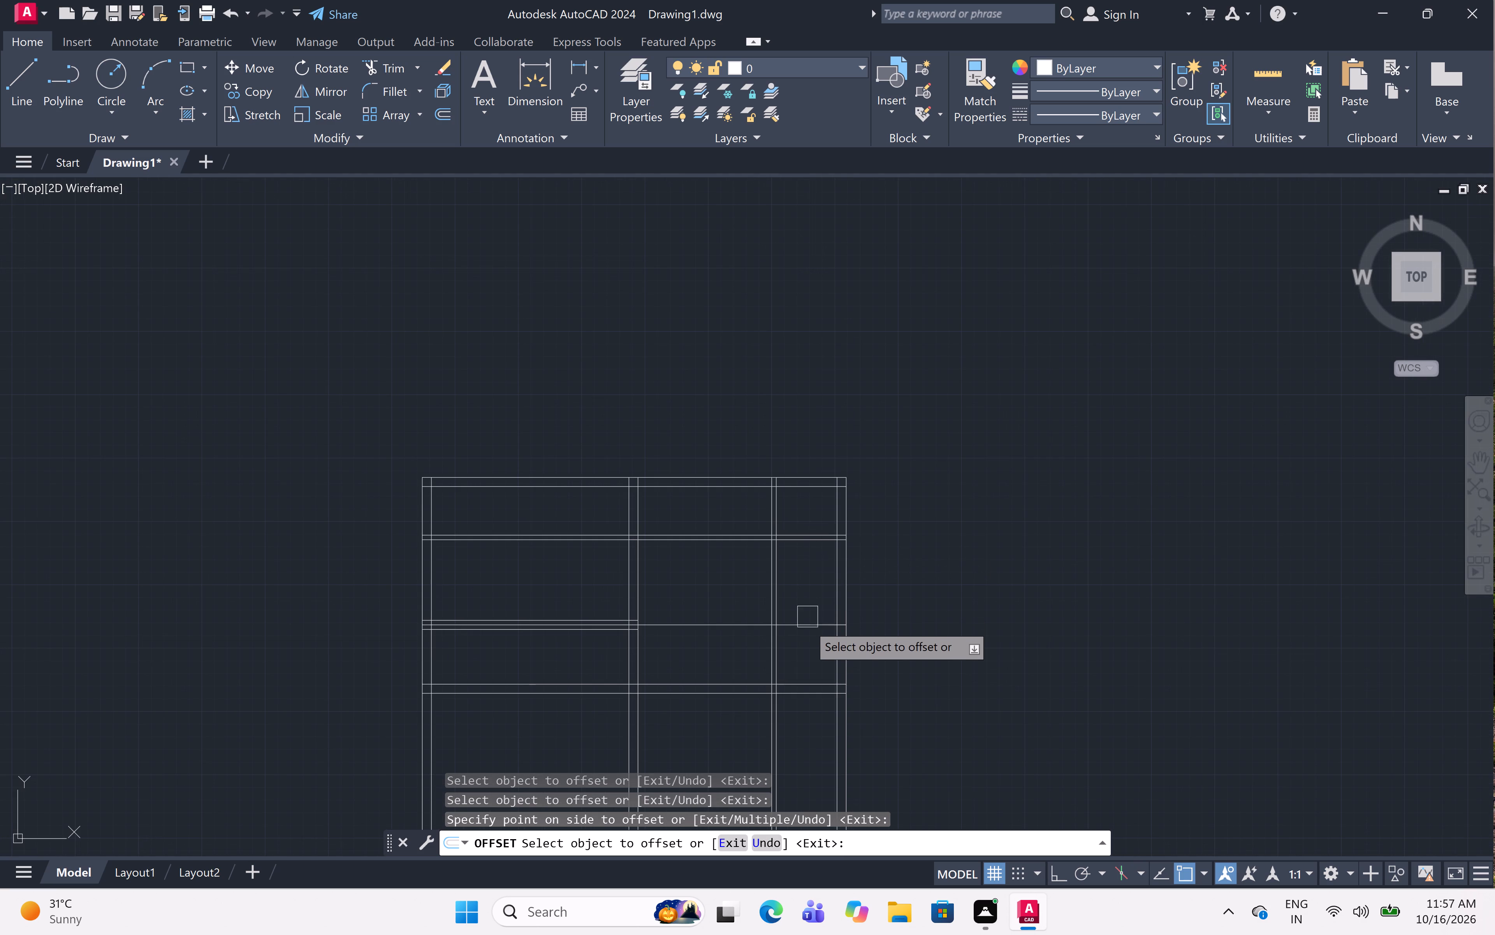
{"action": "scroll", "coordinate": [806, 645], "scroll_direction": "up", "scroll_amount": 3}
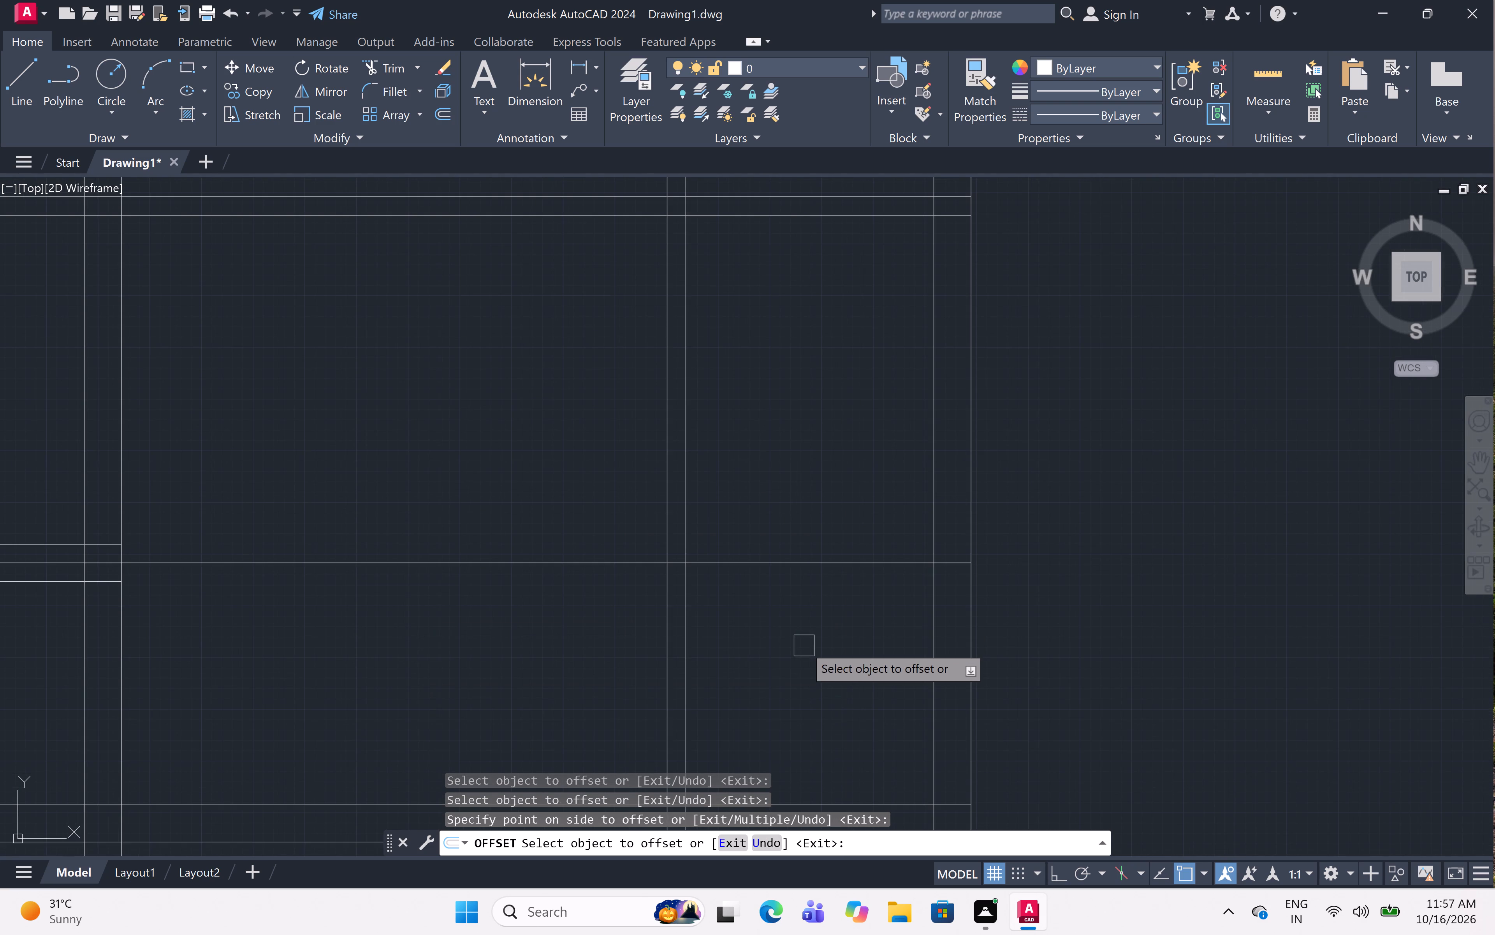
{"action": "key", "text": "space"}
Offset the second compartment's bottom line 4.5" downward to form its partition.
{"action": "key", "text": "space"}
{"action": "type", "text": "4.5"}
{"action": "key", "text": "shift+quotedbl"}
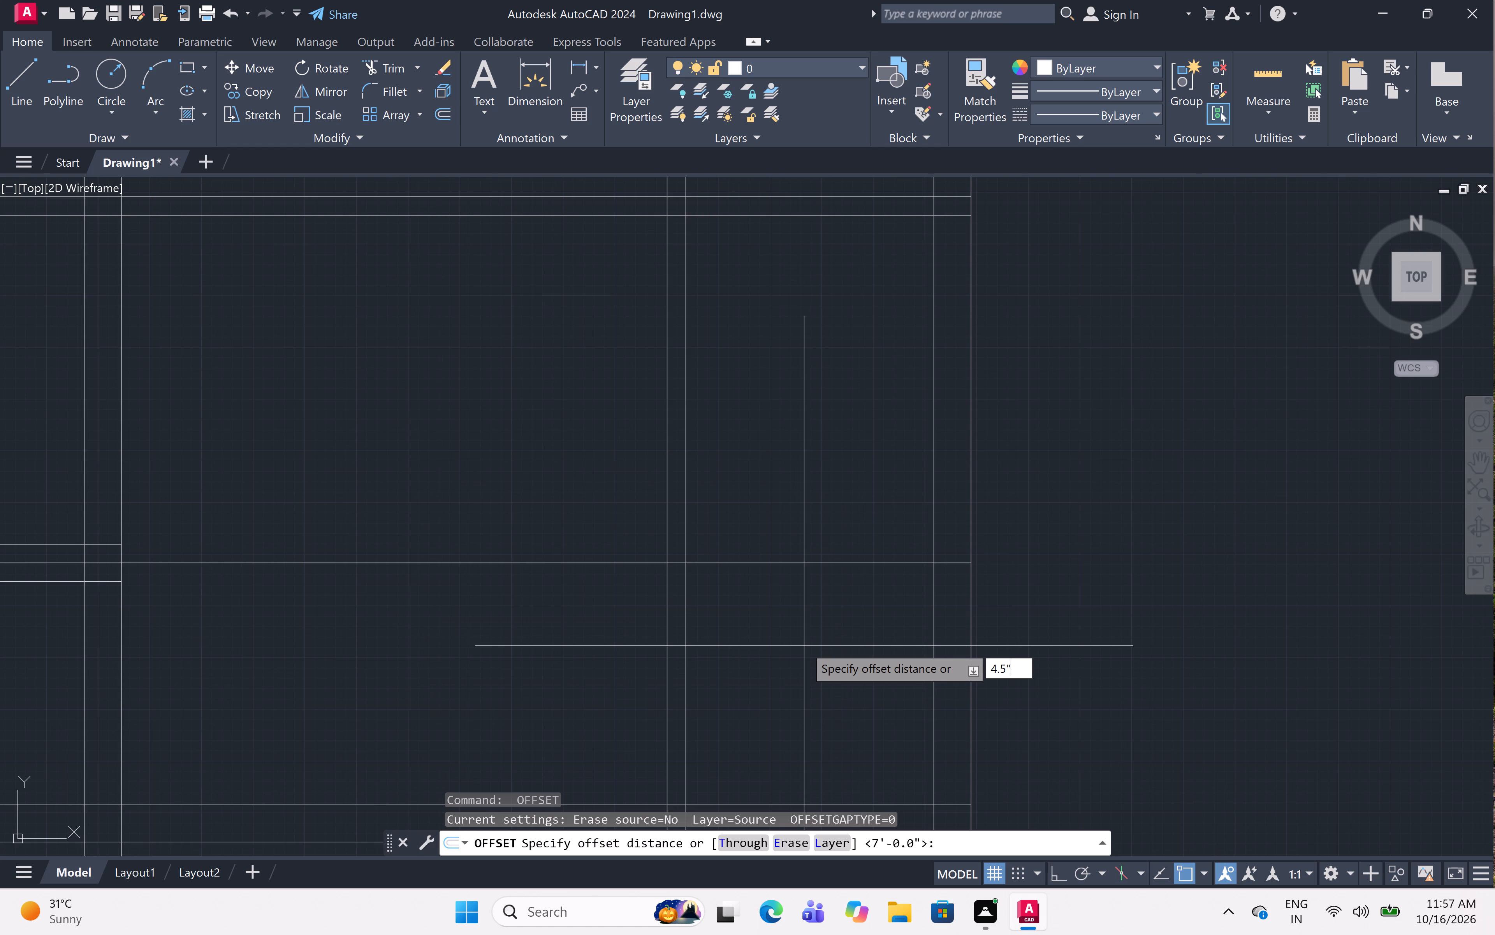
{"action": "key", "text": "space"}
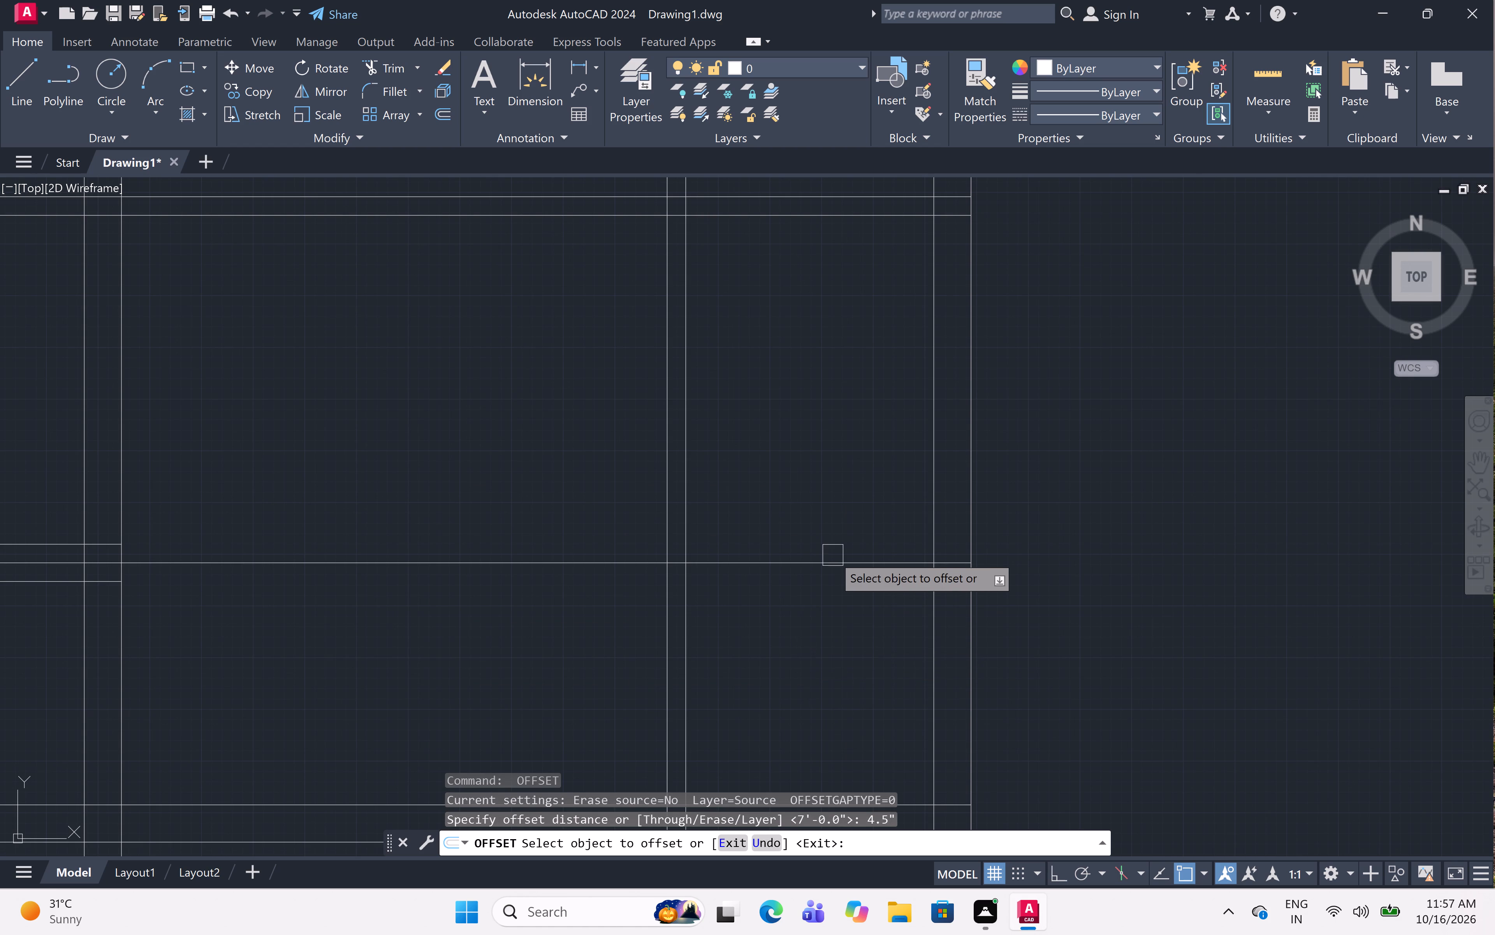
{"action": "left_click", "coordinate": [832, 563]}
{"action": "left_click", "coordinate": [821, 642]}
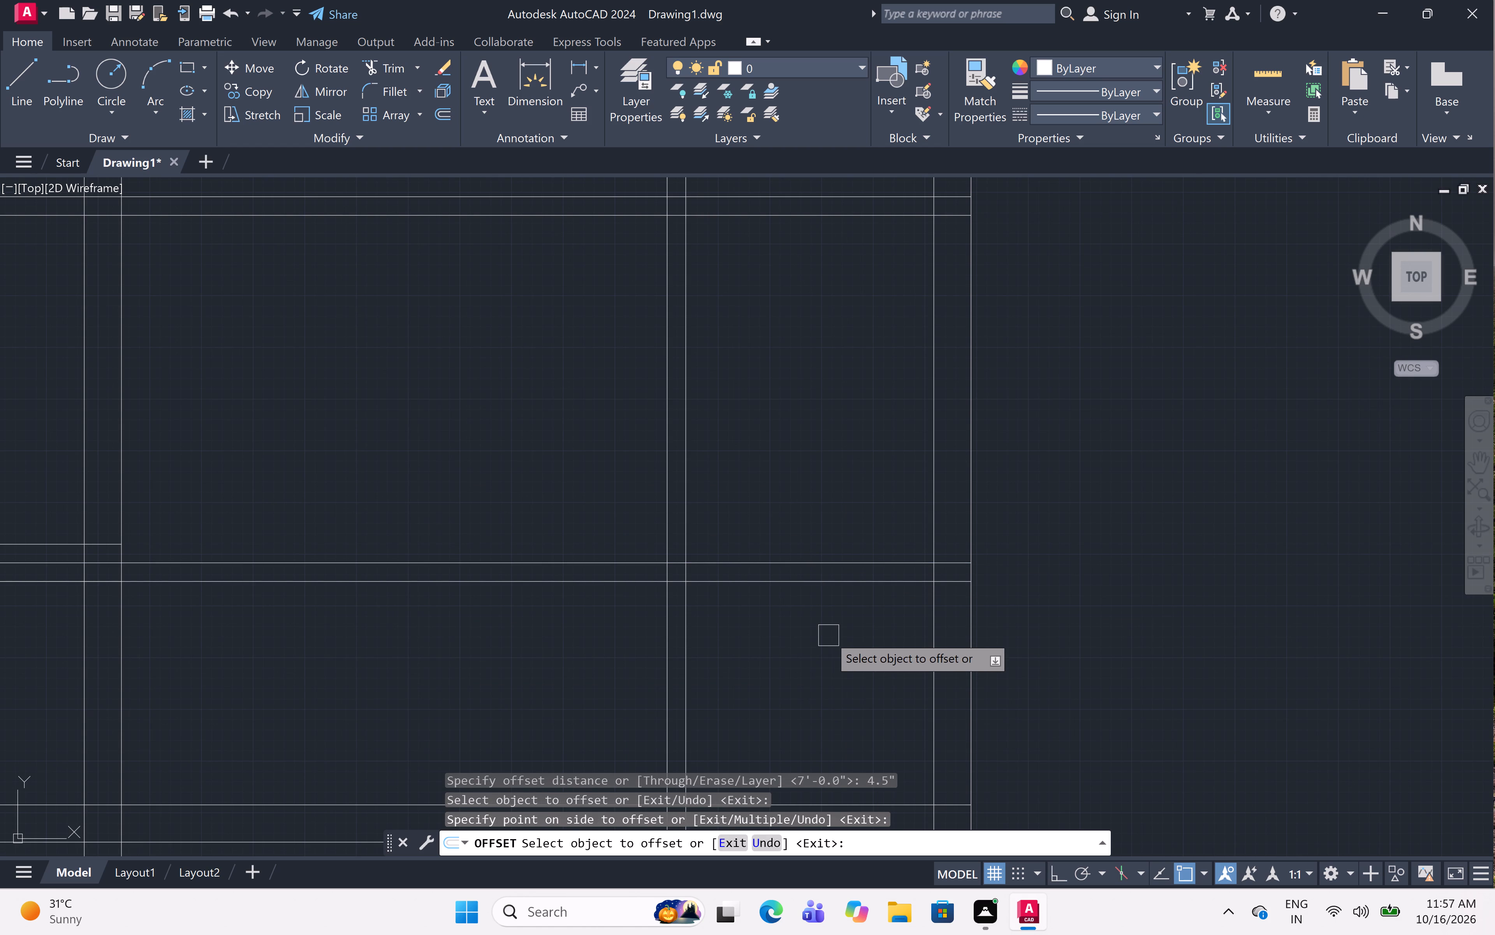
{"action": "key", "text": "Escape"}
Trim the lower 4.5" partition's lines back to the narrow room, clearing them from the middle room and the left room's 9" horizontal wall.
{"action": "type", "text": "tr"}
{"action": "key", "text": "space"}
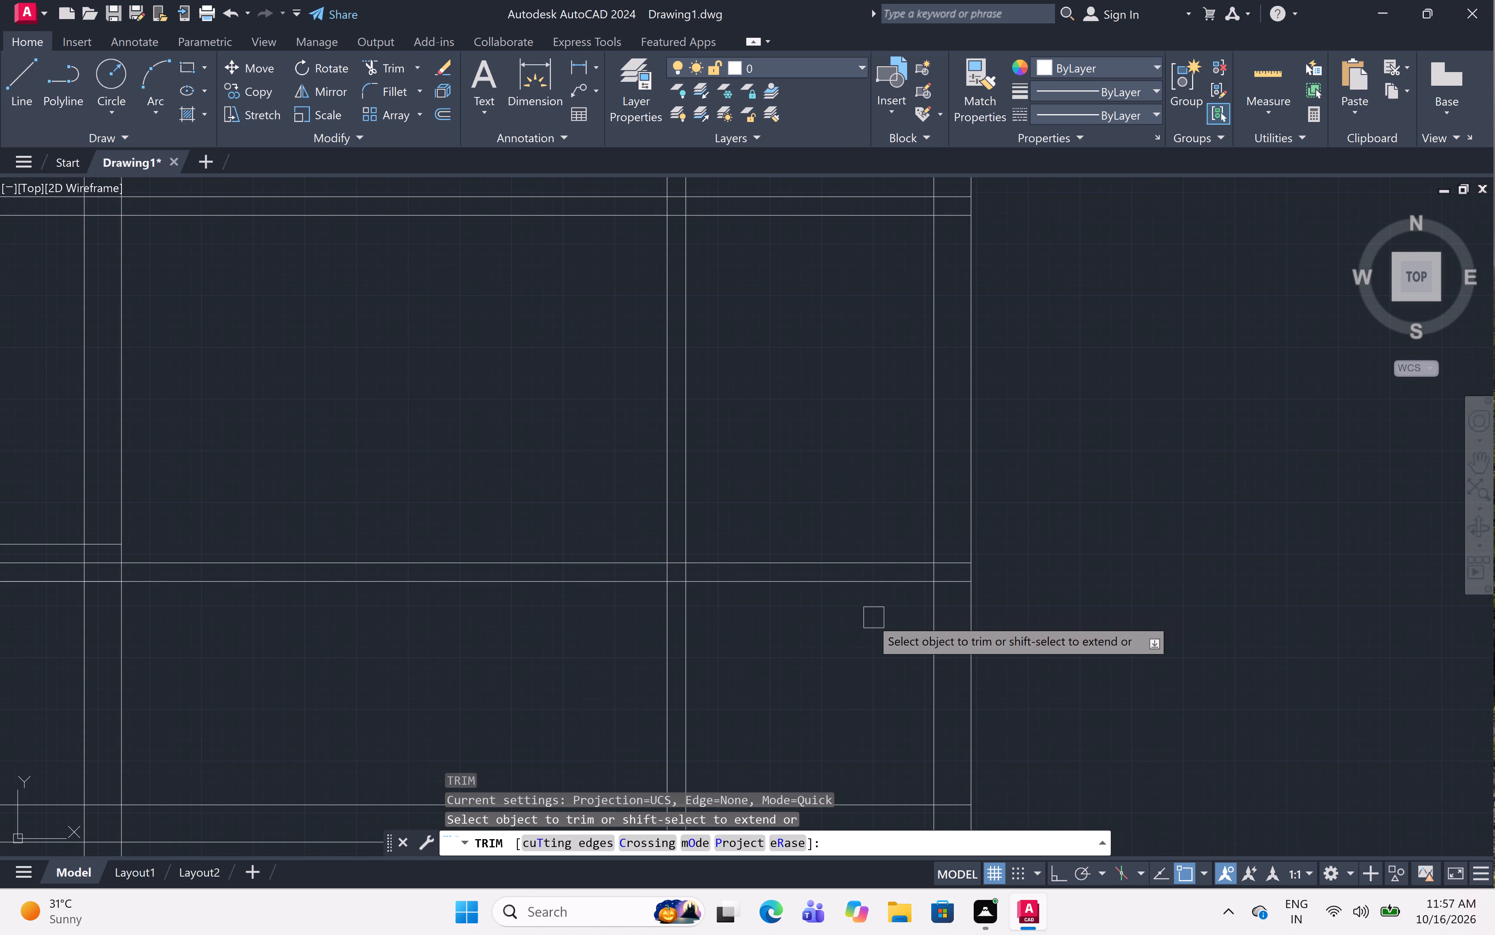
{"action": "left_click_drag", "start_coordinate": [483, 527], "coordinate": [484, 533]}
{"action": "left_click", "coordinate": [496, 683]}
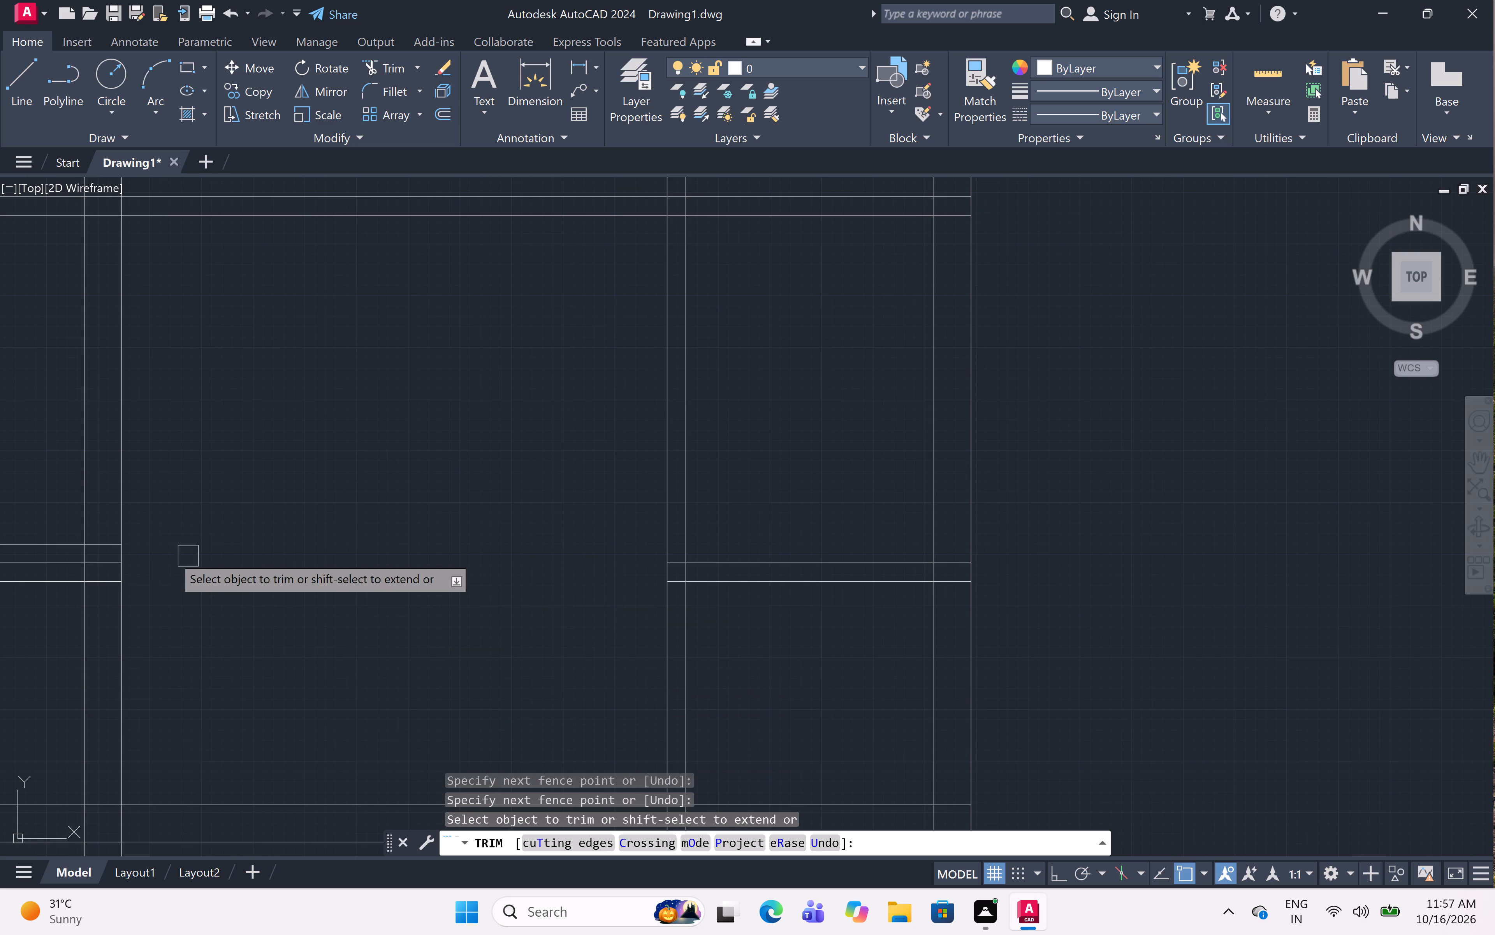
{"action": "scroll", "coordinate": [122, 548], "scroll_direction": "up", "scroll_amount": 2}
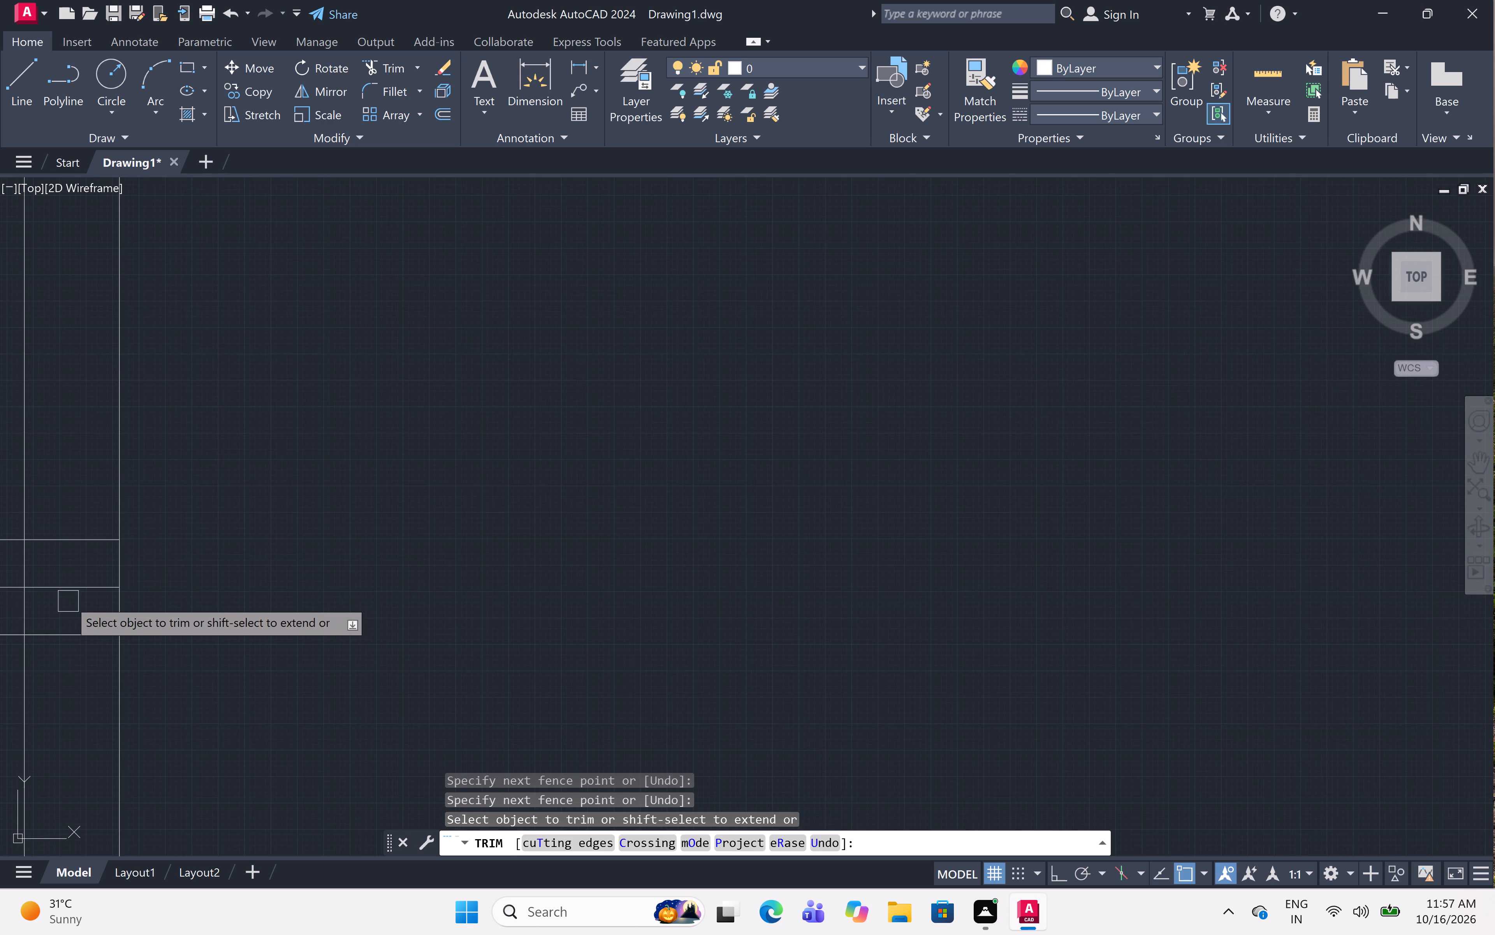
{"action": "left_click", "coordinate": [76, 589]}
{"action": "middle_click_drag", "start_coordinate": [76, 591], "coordinate": [164, 571]}
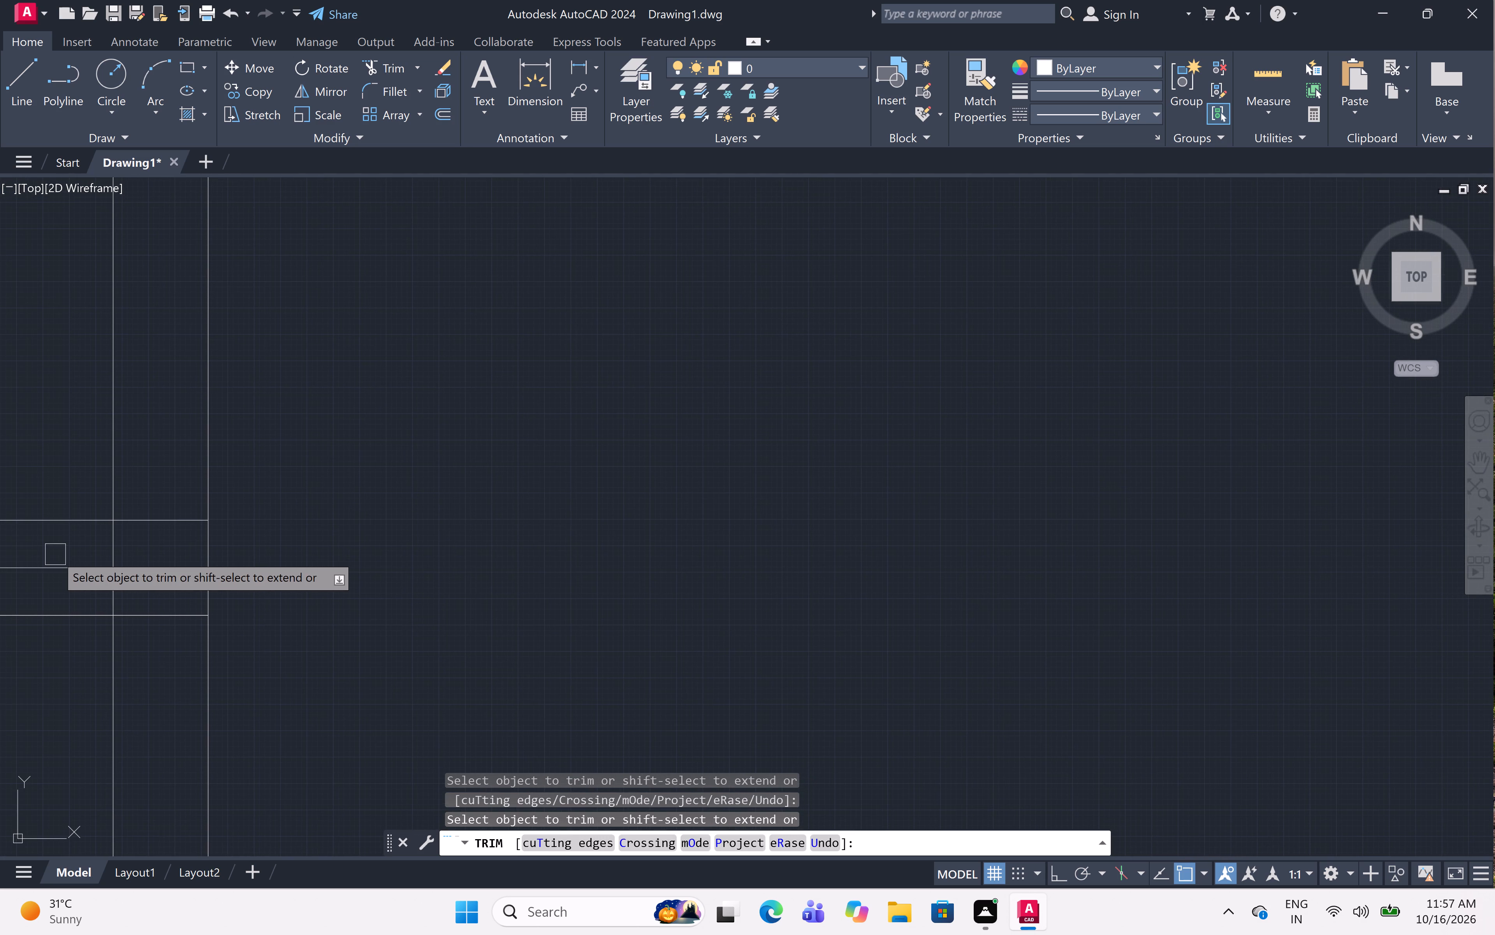
{"action": "left_click", "coordinate": [61, 567]}
Trim the upper 4.5" partition's two lines everywhere left of the narrow room's vertical partition.
{"action": "scroll", "coordinate": [510, 484], "scroll_direction": "down", "scroll_amount": 4}
{"action": "middle_click_drag", "start_coordinate": [705, 405], "coordinate": [678, 436]}
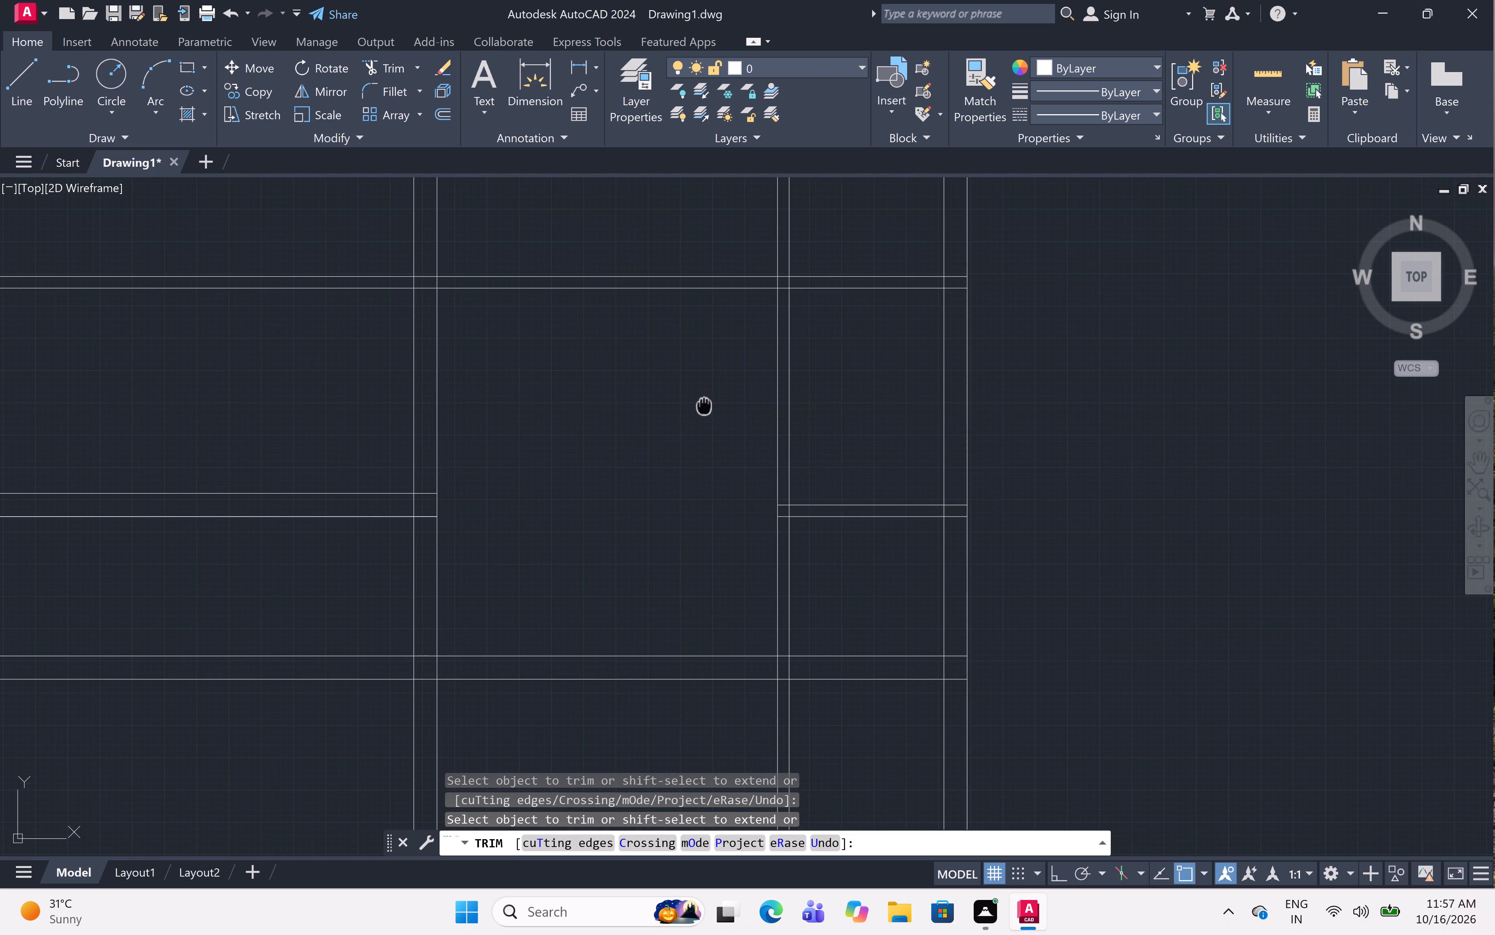
{"action": "middle_click_drag", "start_coordinate": [678, 436], "coordinate": [528, 574]}
{"action": "scroll", "coordinate": [663, 498], "scroll_direction": "up", "scroll_amount": 3}
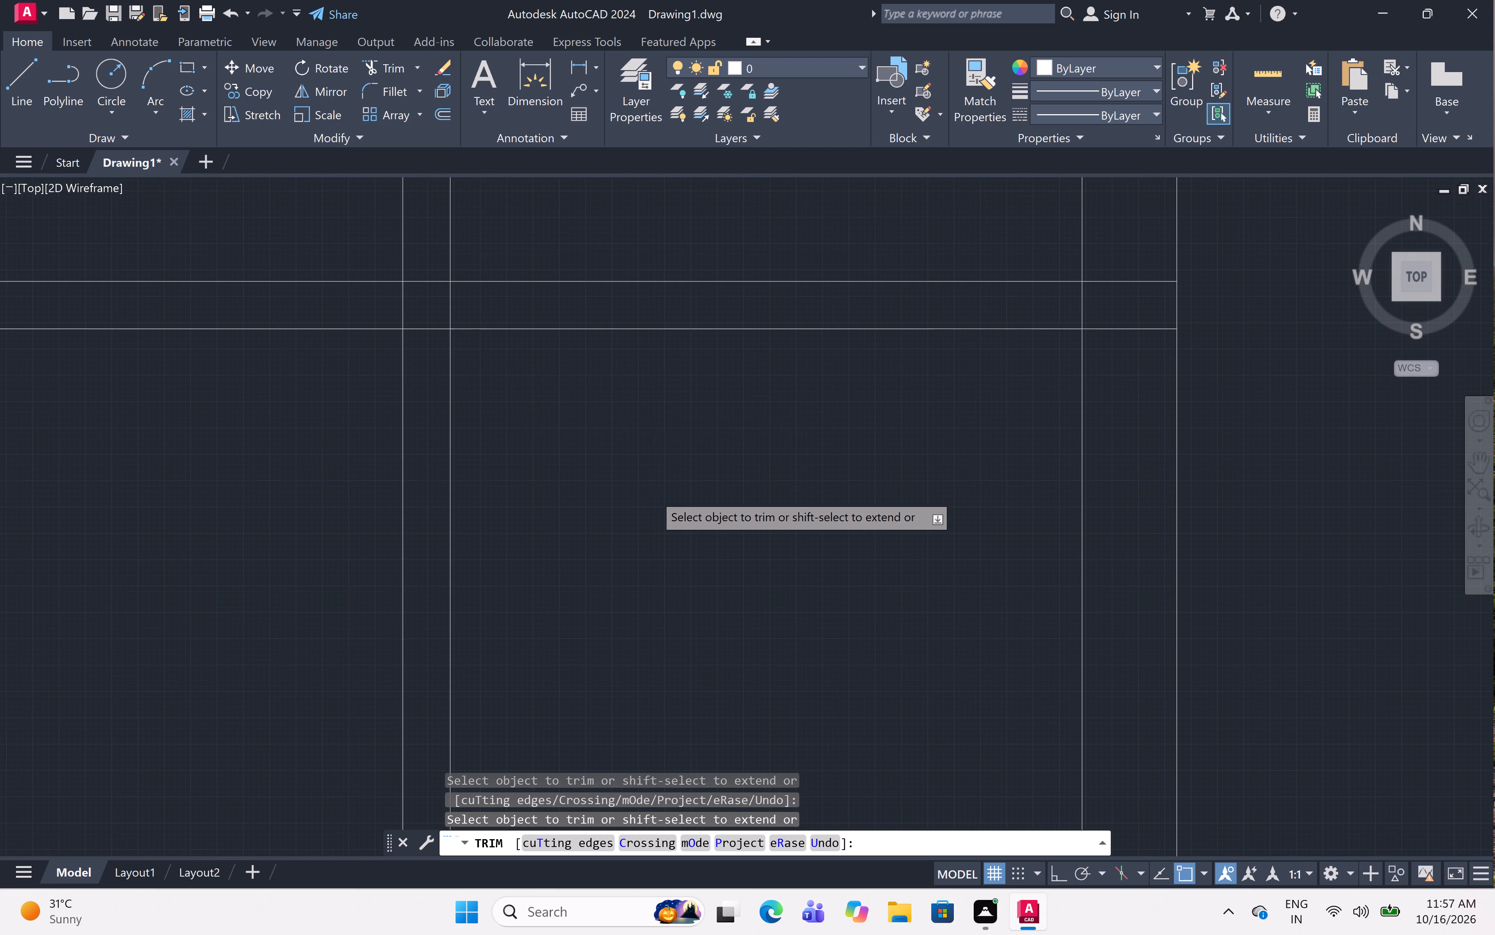
{"action": "left_click_drag", "start_coordinate": [211, 228], "coordinate": [212, 232]}
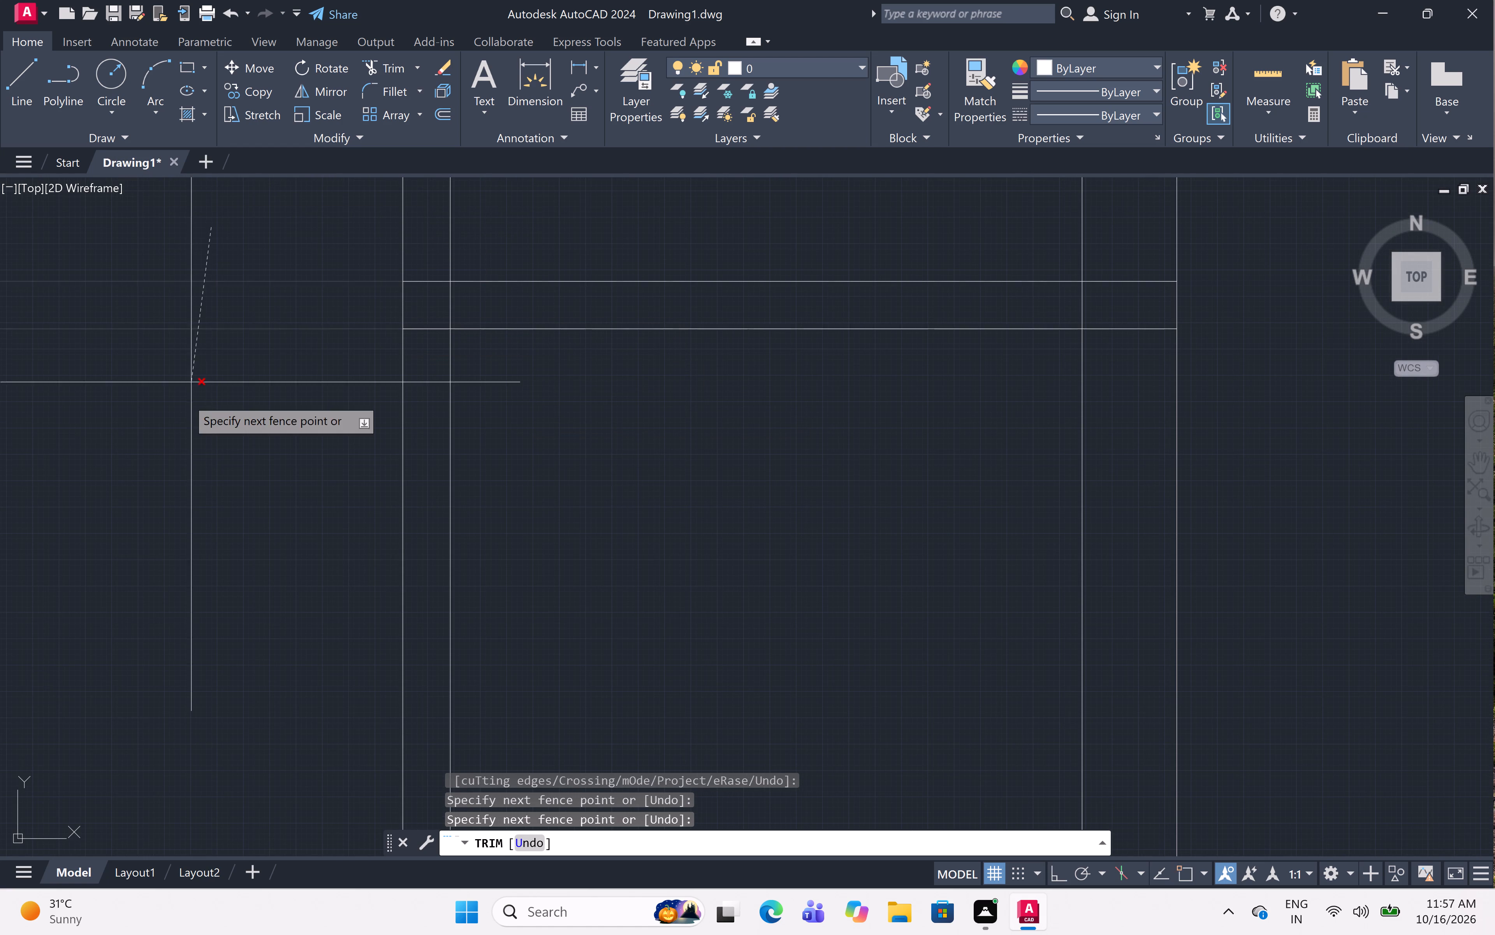
{"action": "left_click", "coordinate": [184, 397]}
Offset the left line of the 9" wall between the left and middle rooms 5' to the left.
{"action": "scroll", "coordinate": [246, 349], "scroll_direction": "down", "scroll_amount": 6}
{"action": "middle_click_drag", "start_coordinate": [515, 377], "coordinate": [1082, 228]}
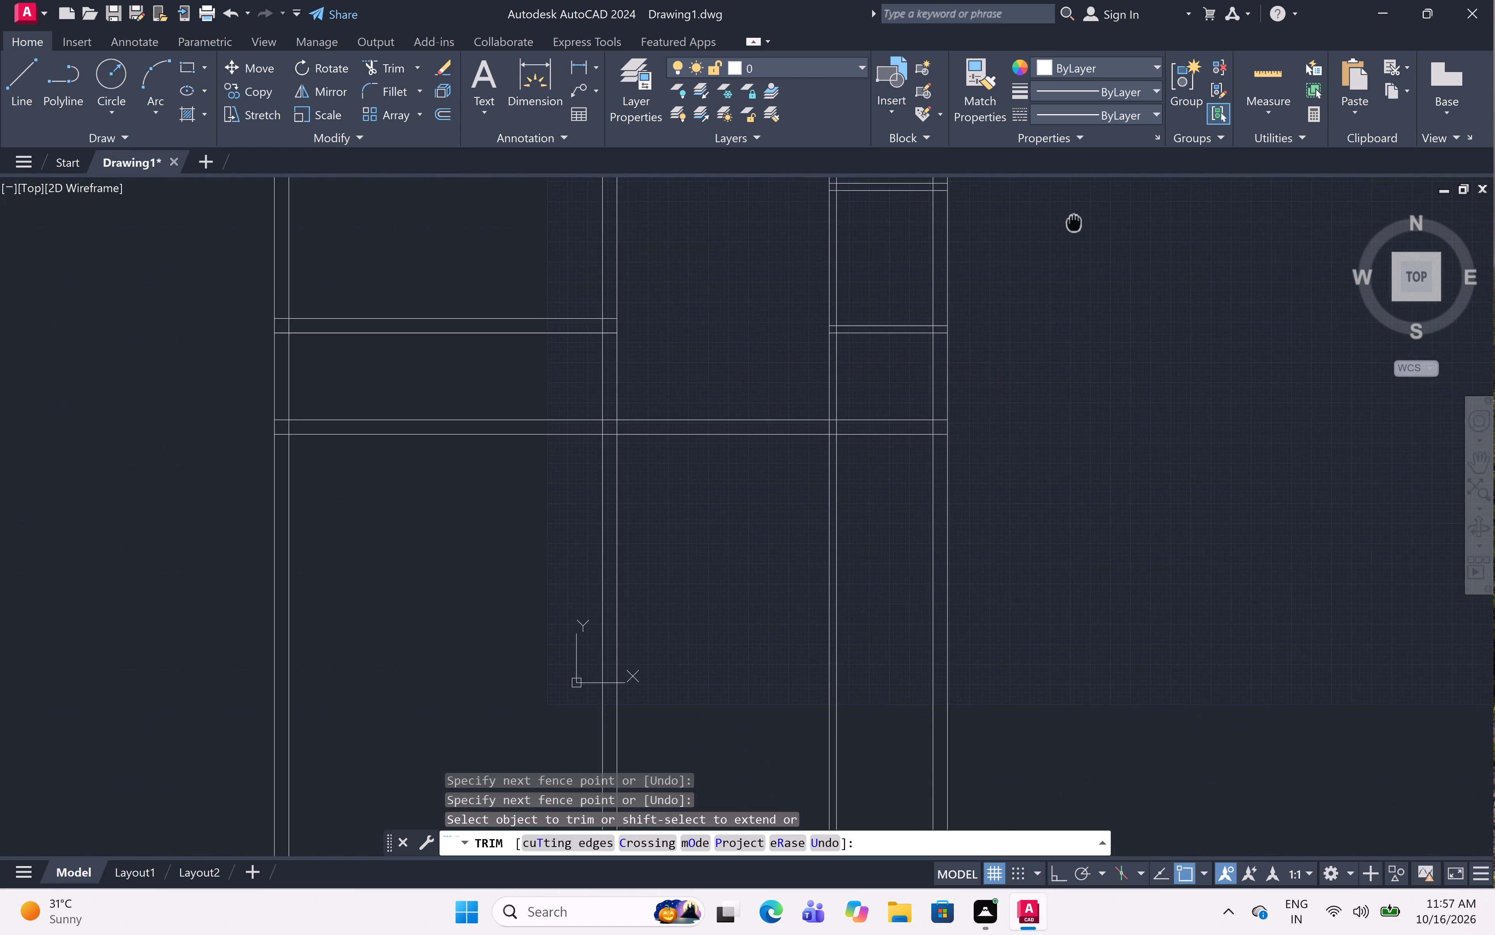
{"action": "middle_click_drag", "start_coordinate": [1082, 228], "coordinate": [1079, 254]}
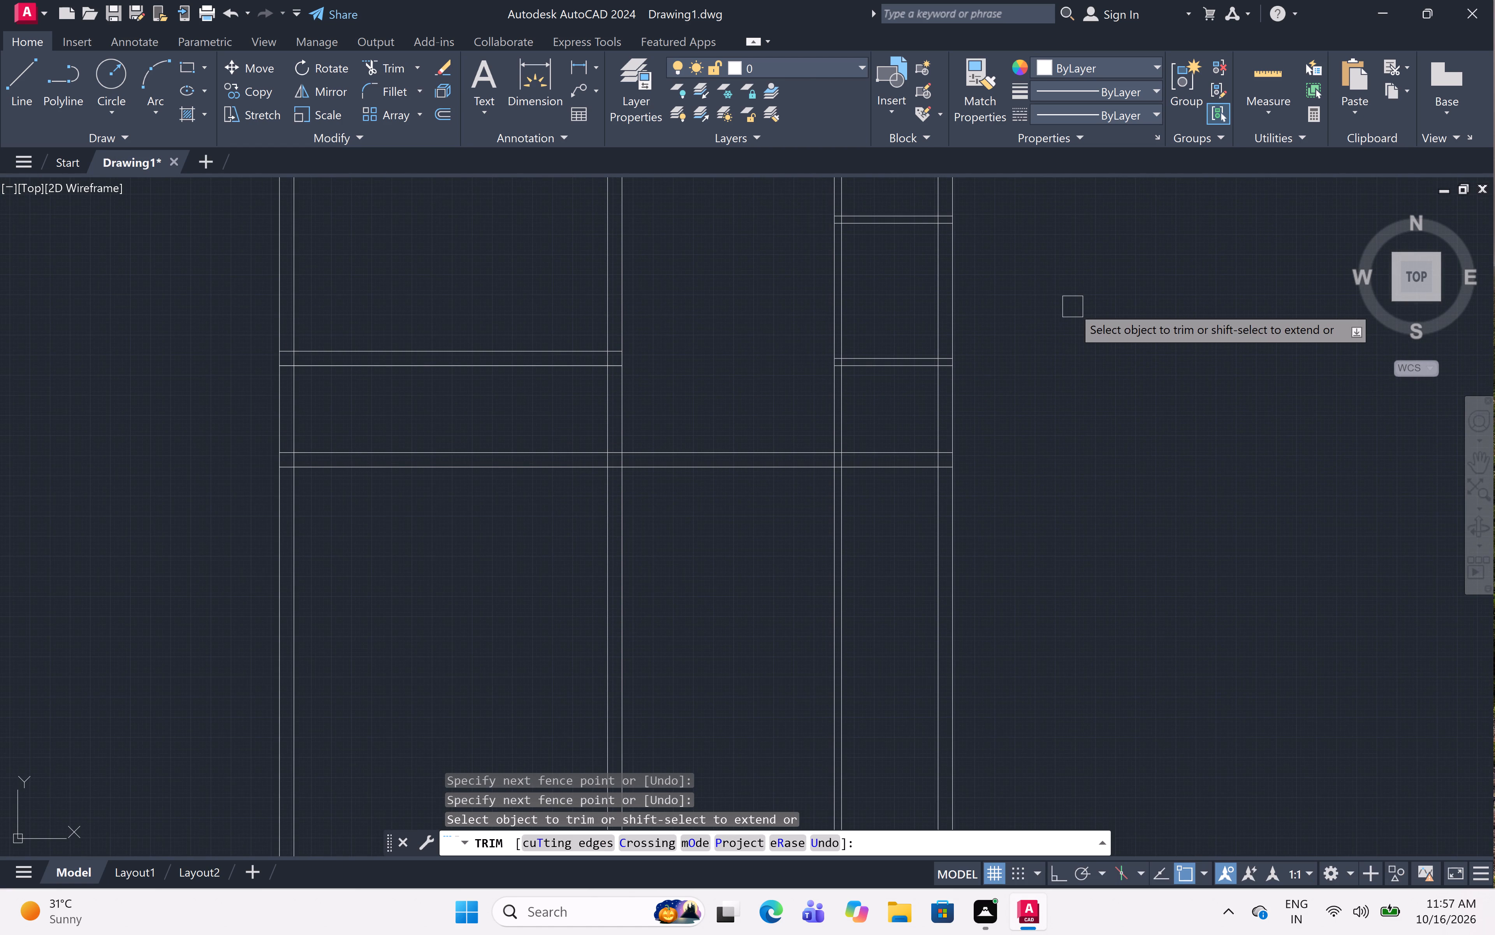
{"action": "scroll", "coordinate": [1093, 438], "scroll_direction": "down", "scroll_amount": 2}
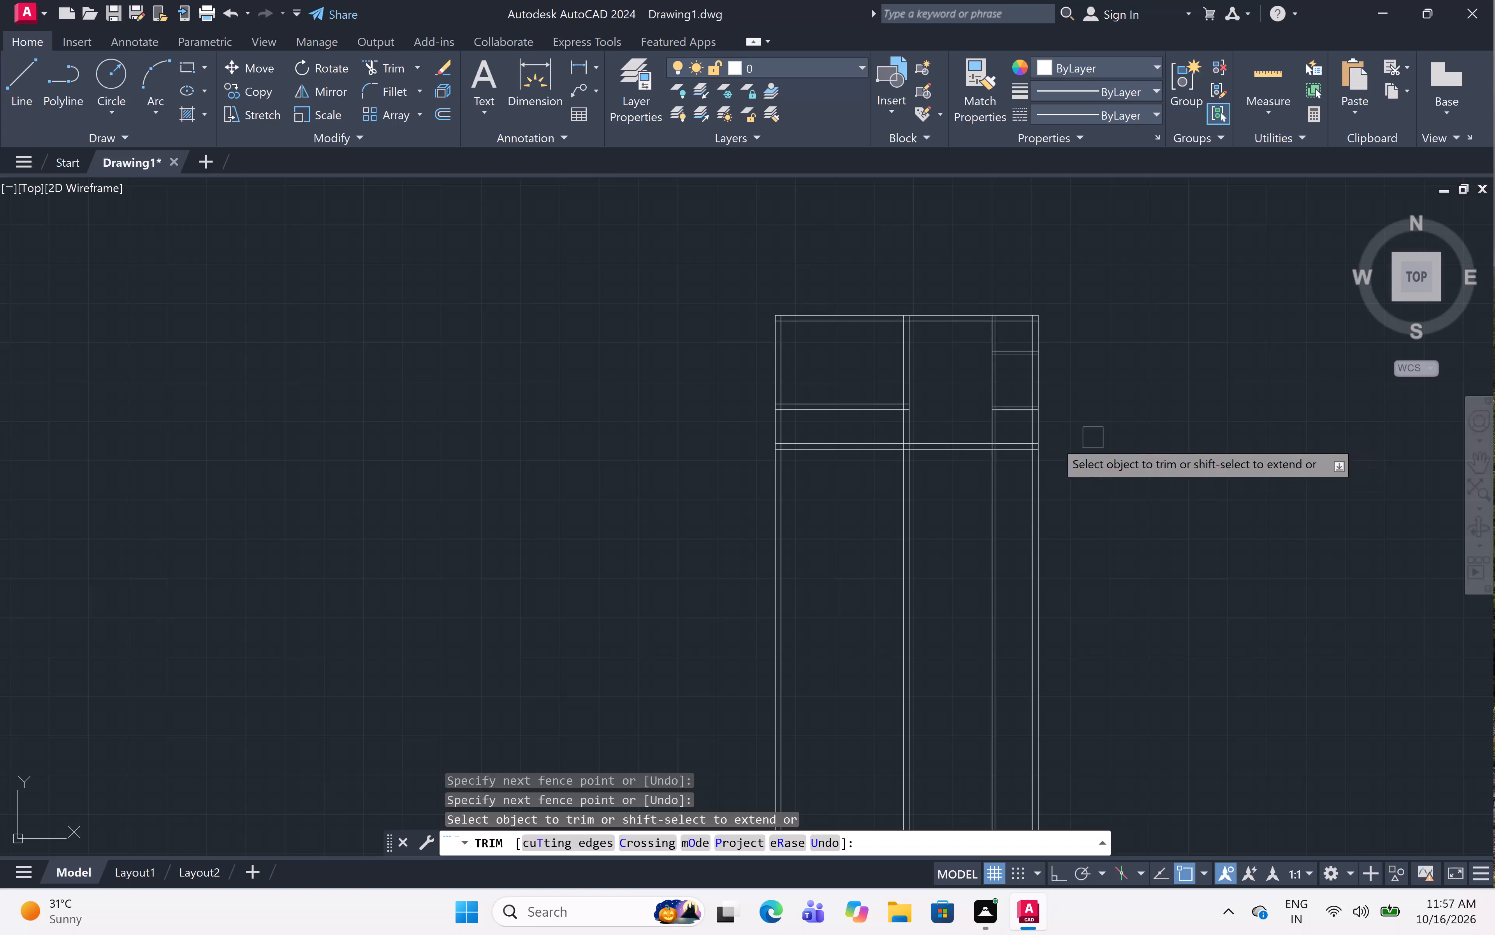
{"action": "scroll", "coordinate": [894, 416], "scroll_direction": "up", "scroll_amount": 2}
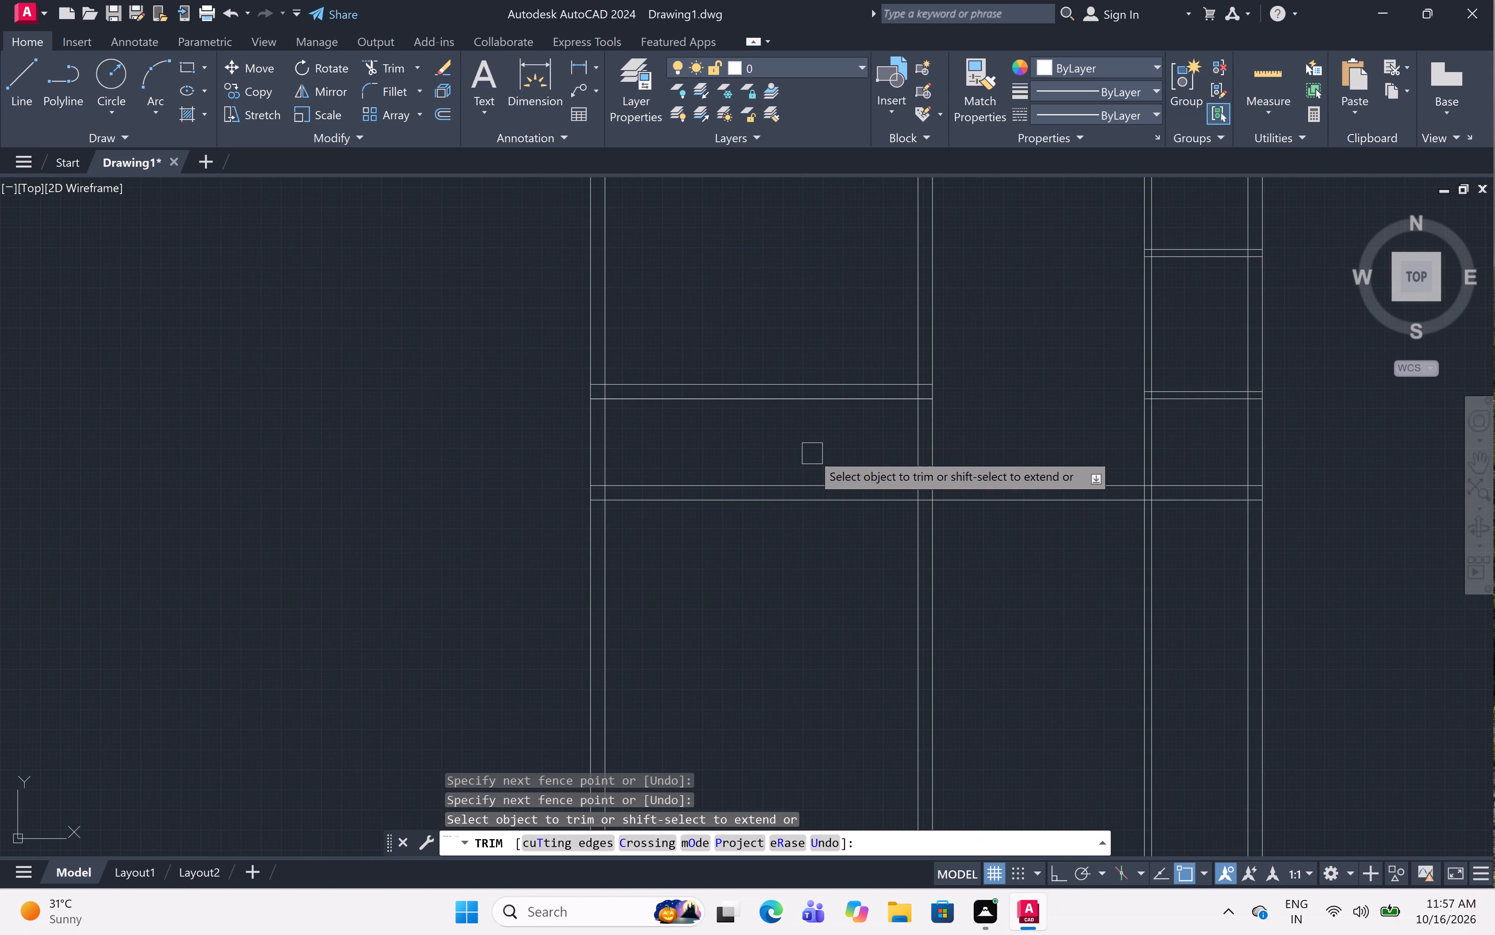
{"action": "middle_click_drag", "start_coordinate": [814, 450], "coordinate": [746, 500]}
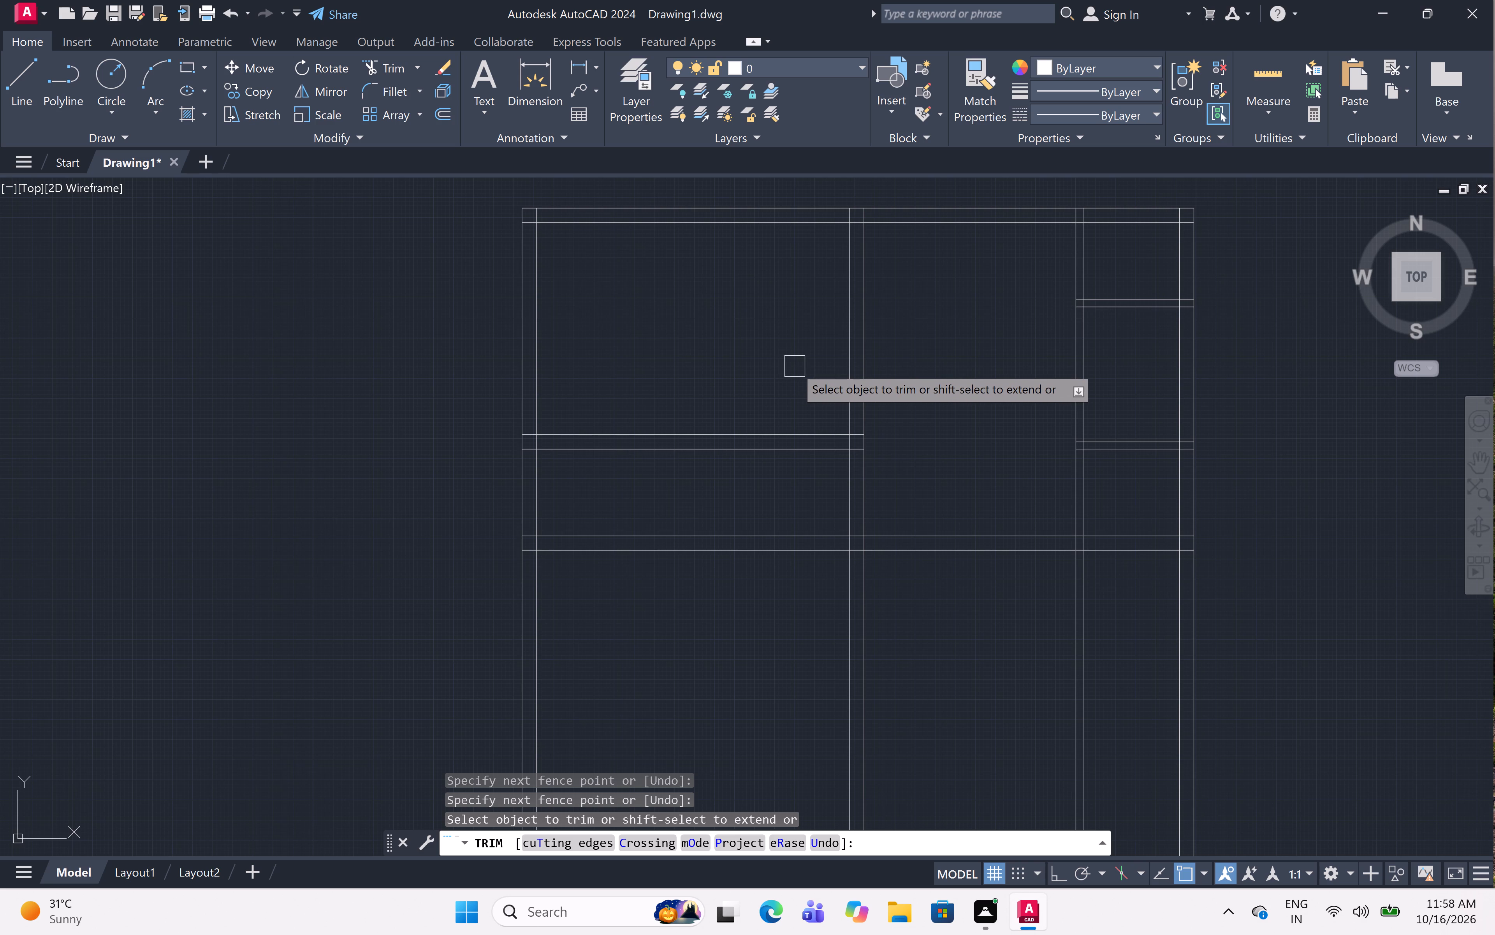
{"action": "scroll", "coordinate": [814, 495], "scroll_direction": "up", "scroll_amount": 2}
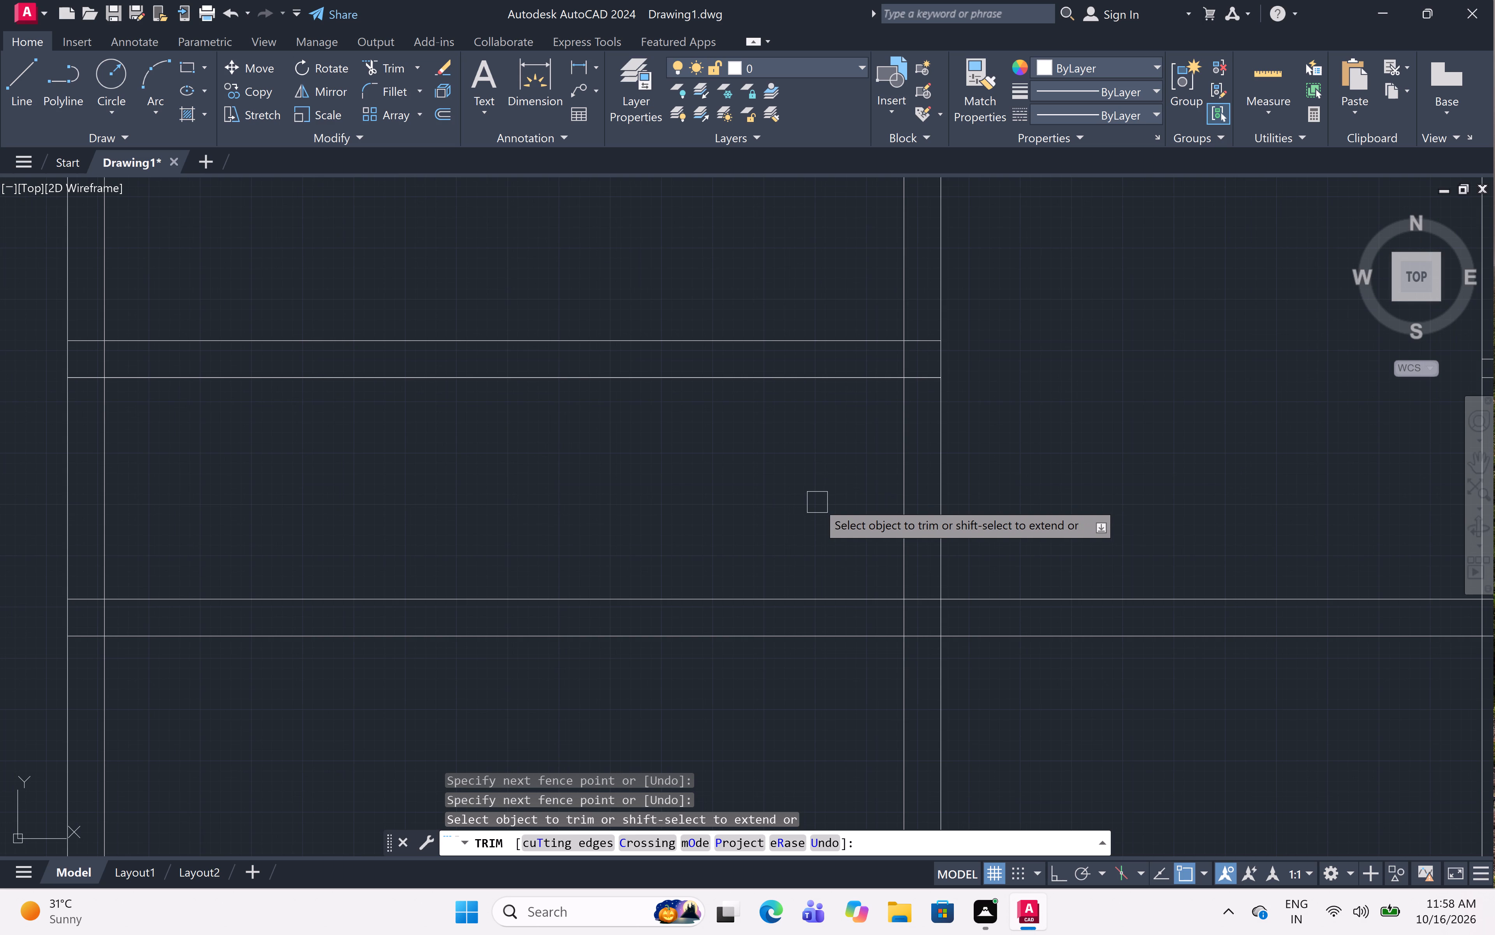
{"action": "key", "text": "Escape"}
{"action": "type", "text": "off 5'"}
{"action": "key", "text": "space"}
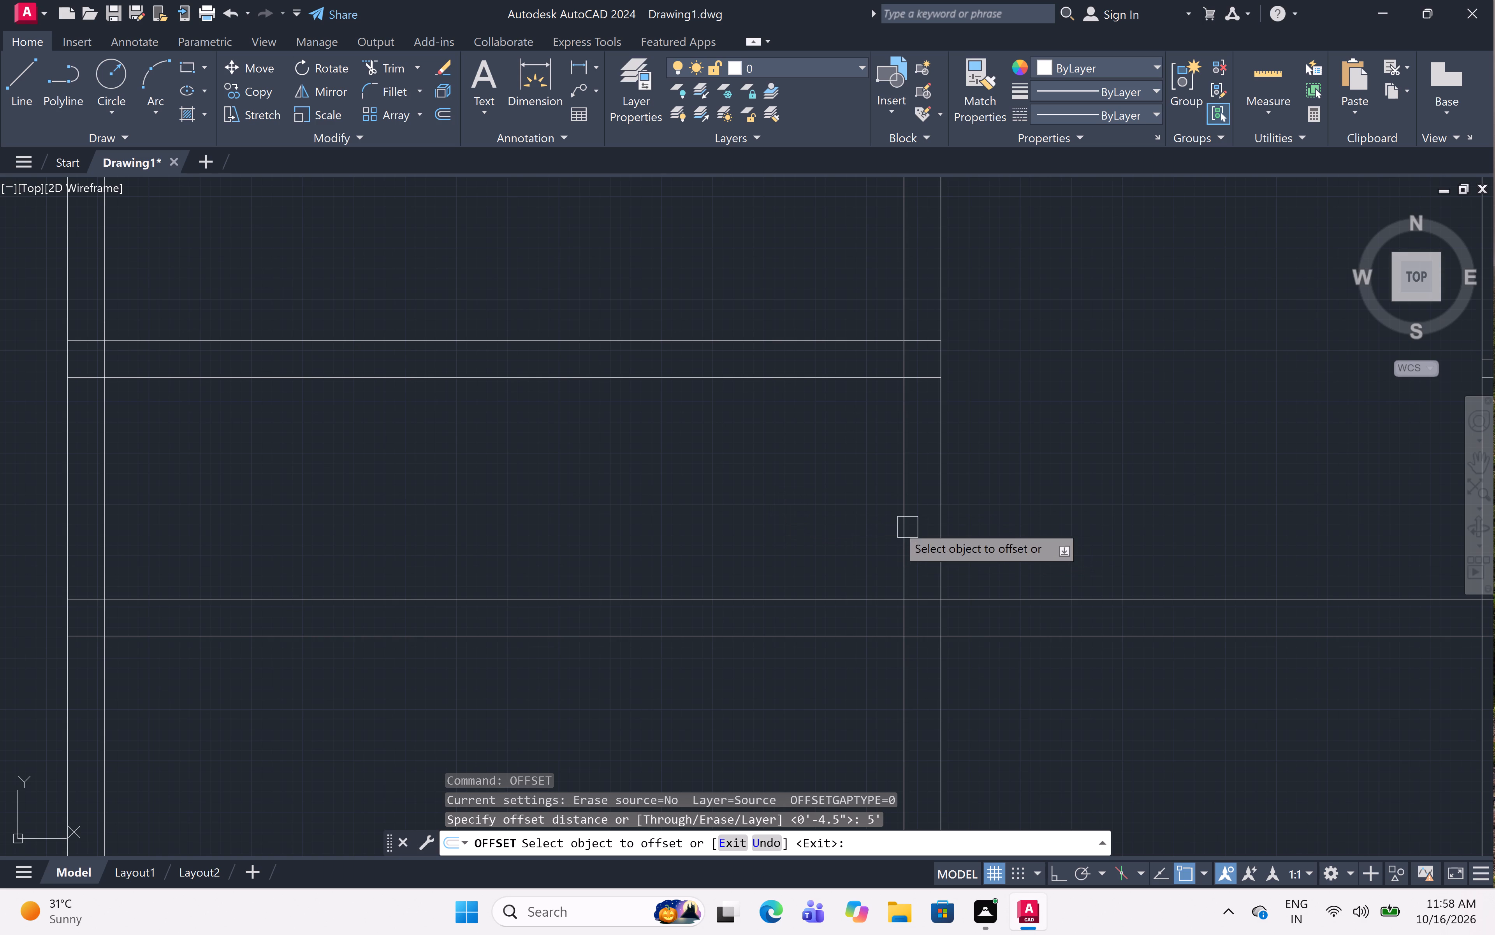
{"action": "left_click", "coordinate": [897, 524]}
{"action": "left_click", "coordinate": [668, 510]}
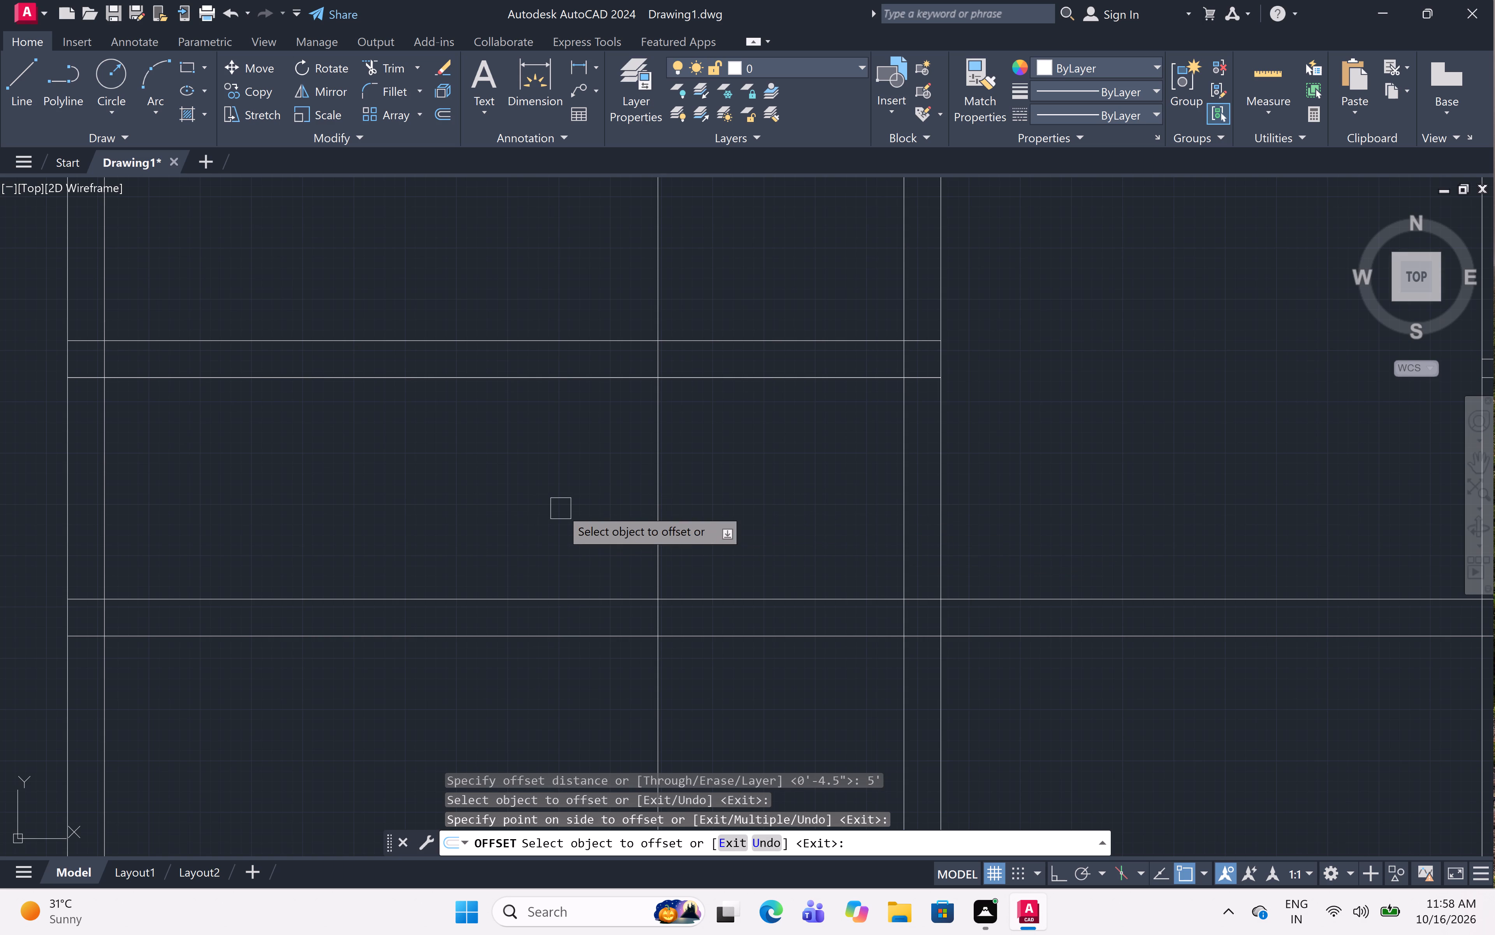
{"action": "key", "text": "space"}
Offset the new vertical line 4.5" to the left to form a partition in the strip below the left room.
{"action": "key", "text": "space"}
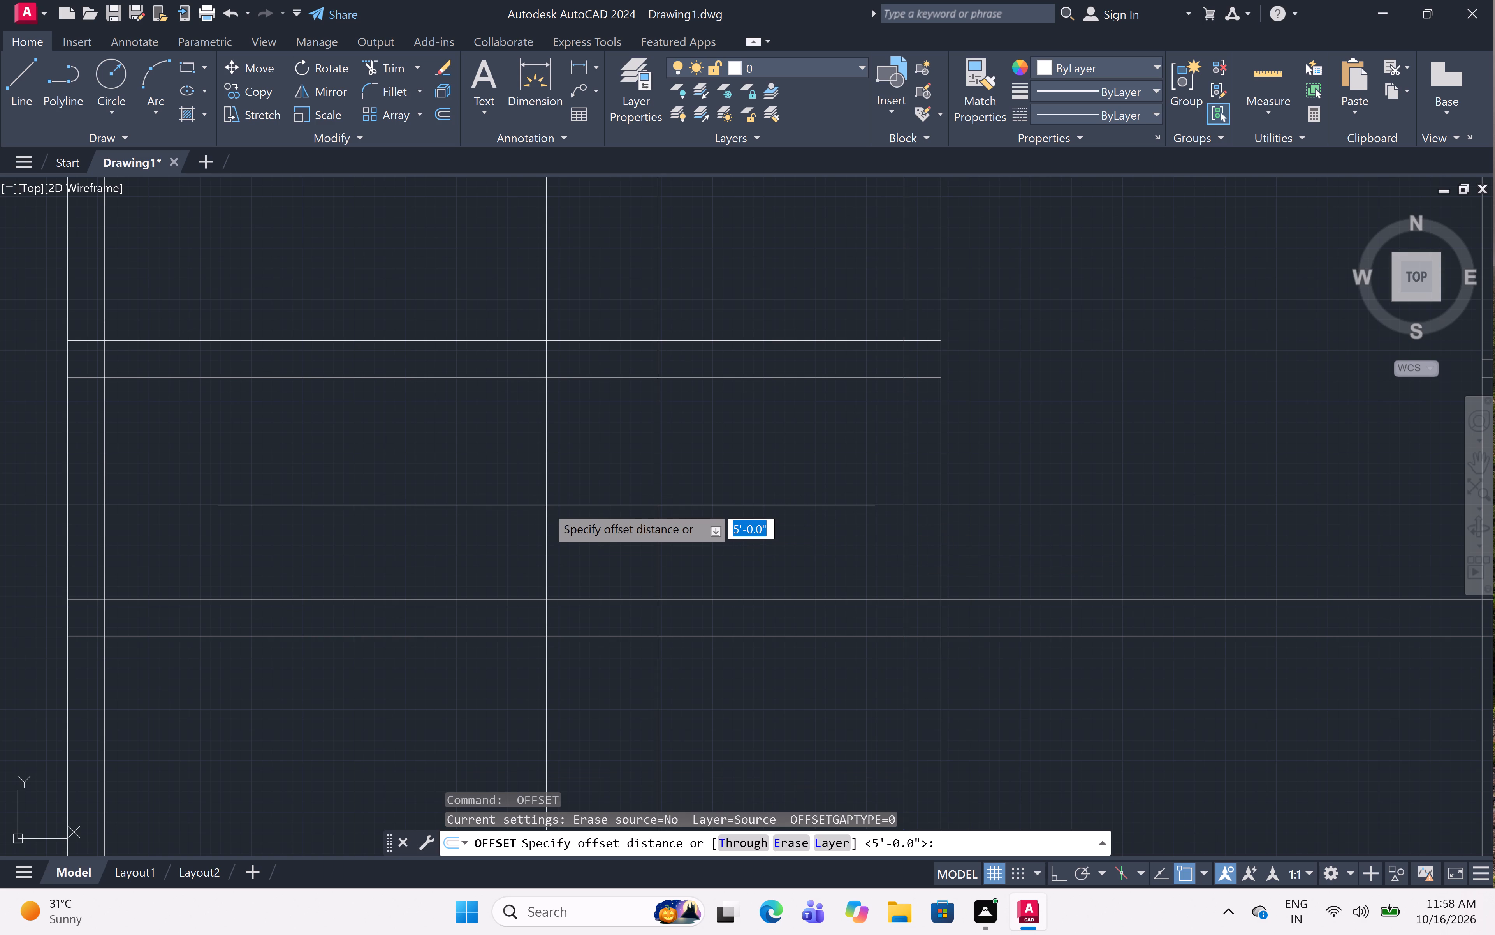
{"action": "type", "text": "4.5"}
{"action": "key", "text": "shift+quotedbl"}
{"action": "key", "text": "space"}
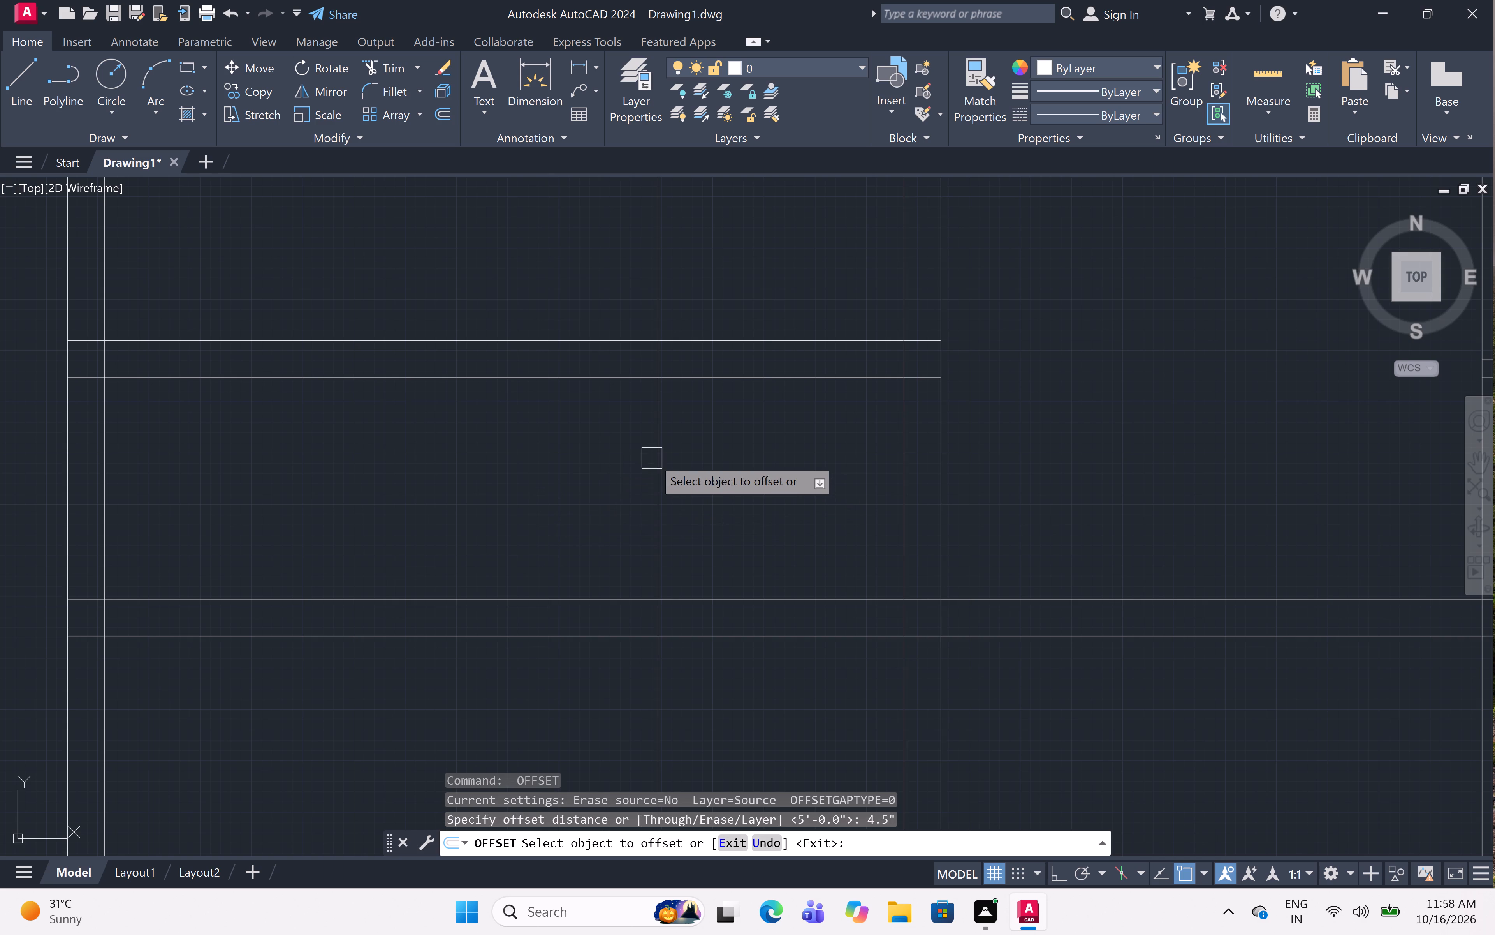
{"action": "left_click", "coordinate": [661, 465]}
{"action": "left_click", "coordinate": [477, 484]}
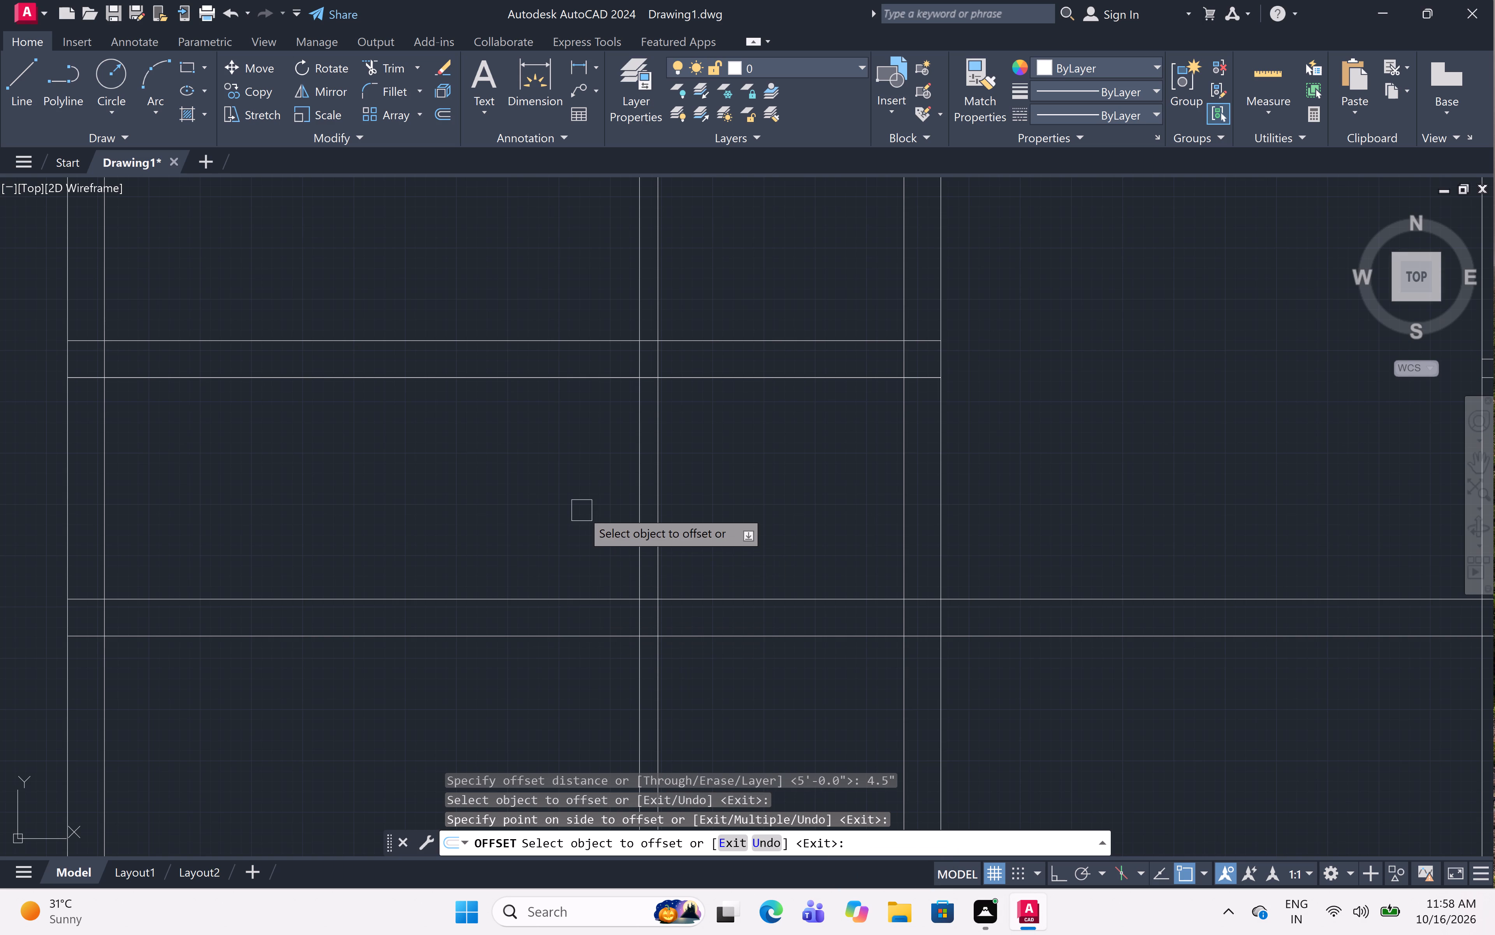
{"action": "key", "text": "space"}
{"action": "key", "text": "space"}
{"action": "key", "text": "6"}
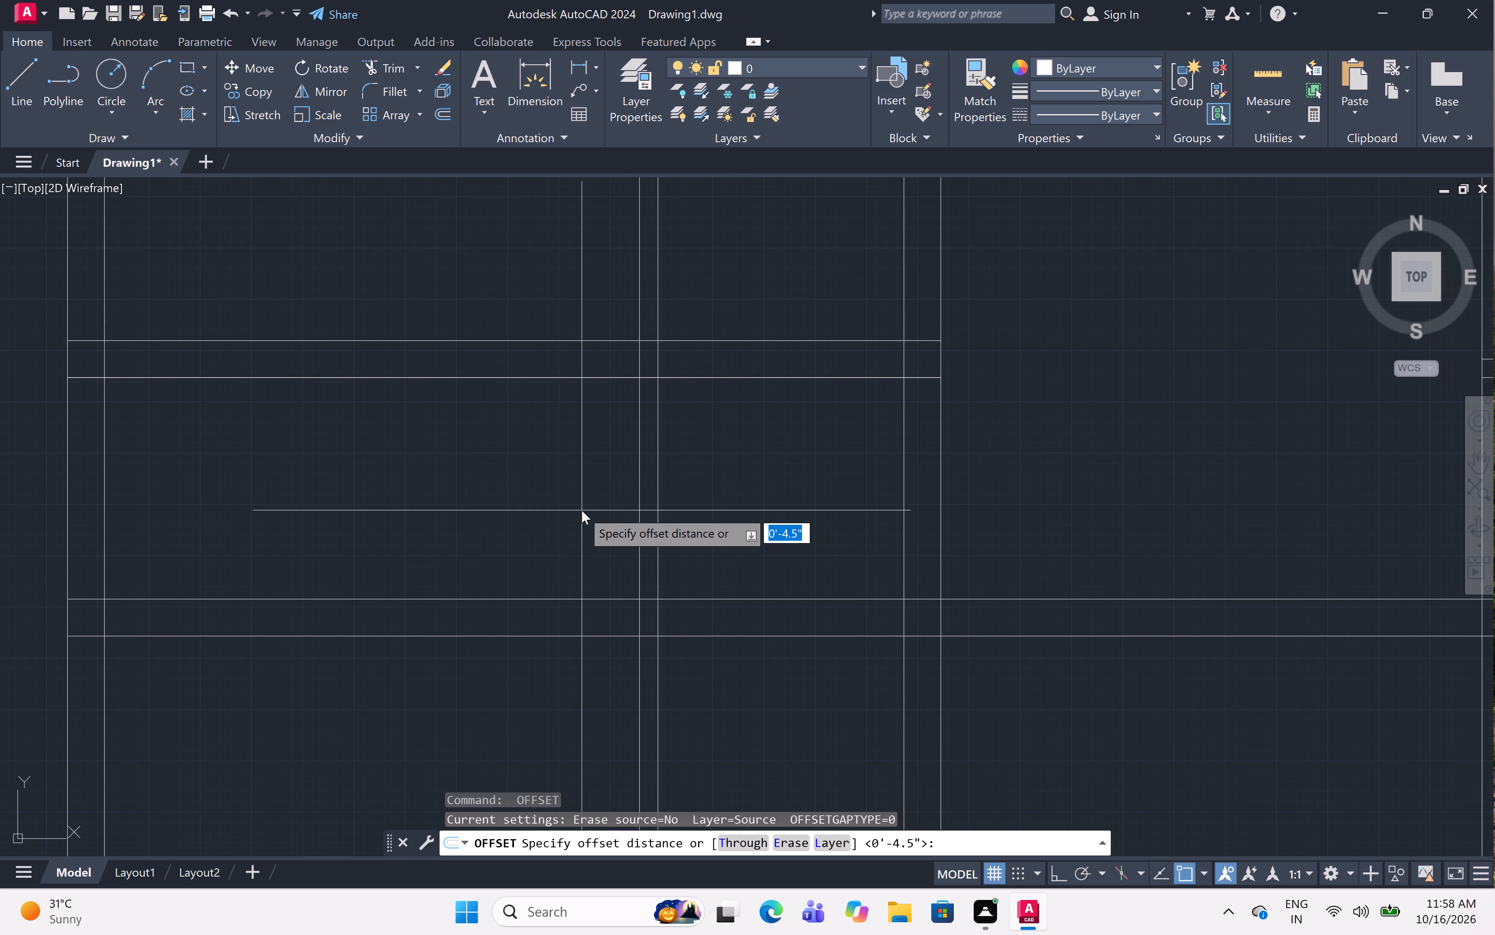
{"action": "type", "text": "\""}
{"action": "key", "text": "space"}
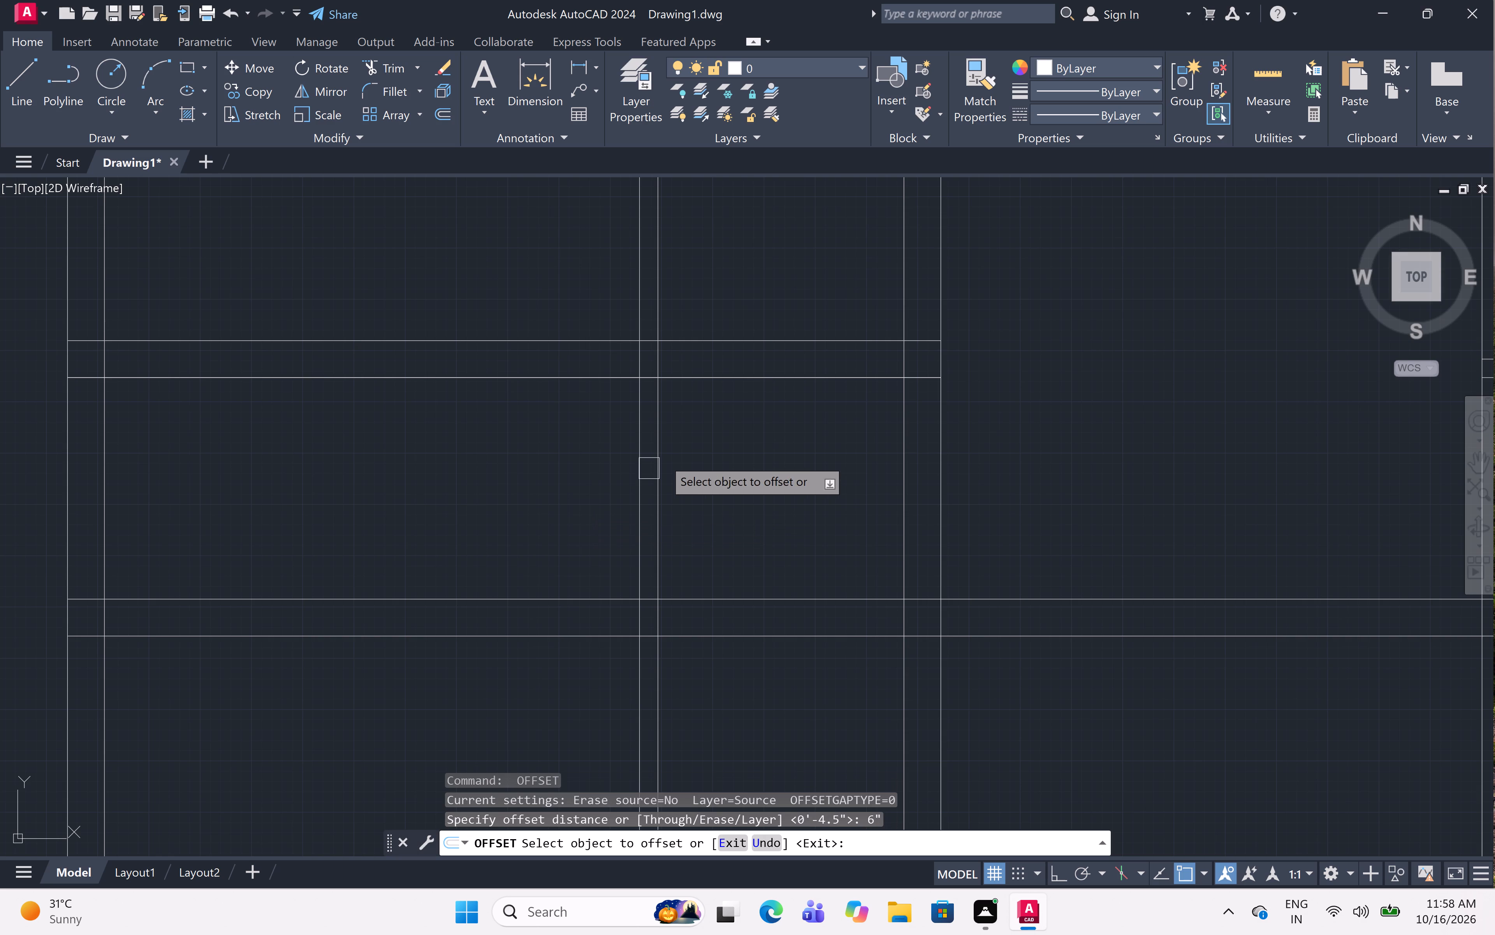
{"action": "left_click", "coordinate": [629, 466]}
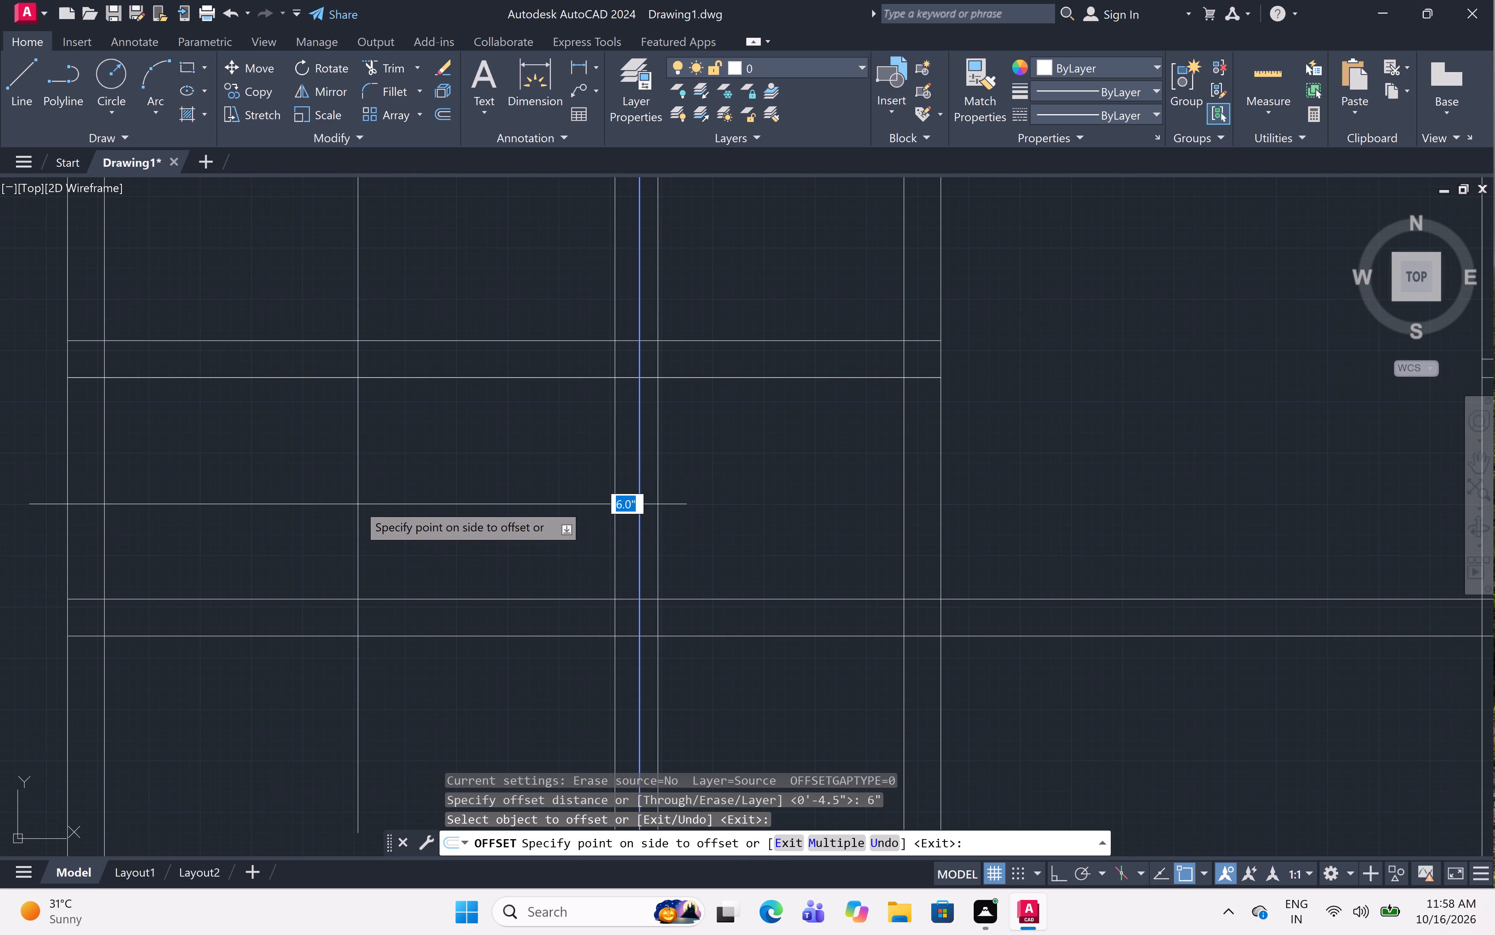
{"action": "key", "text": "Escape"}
Offset the left line of the 4.5" partition in the strip below the left room 6' to the left.
{"action": "type", "text": "off"}
{"action": "key", "text": "space"}
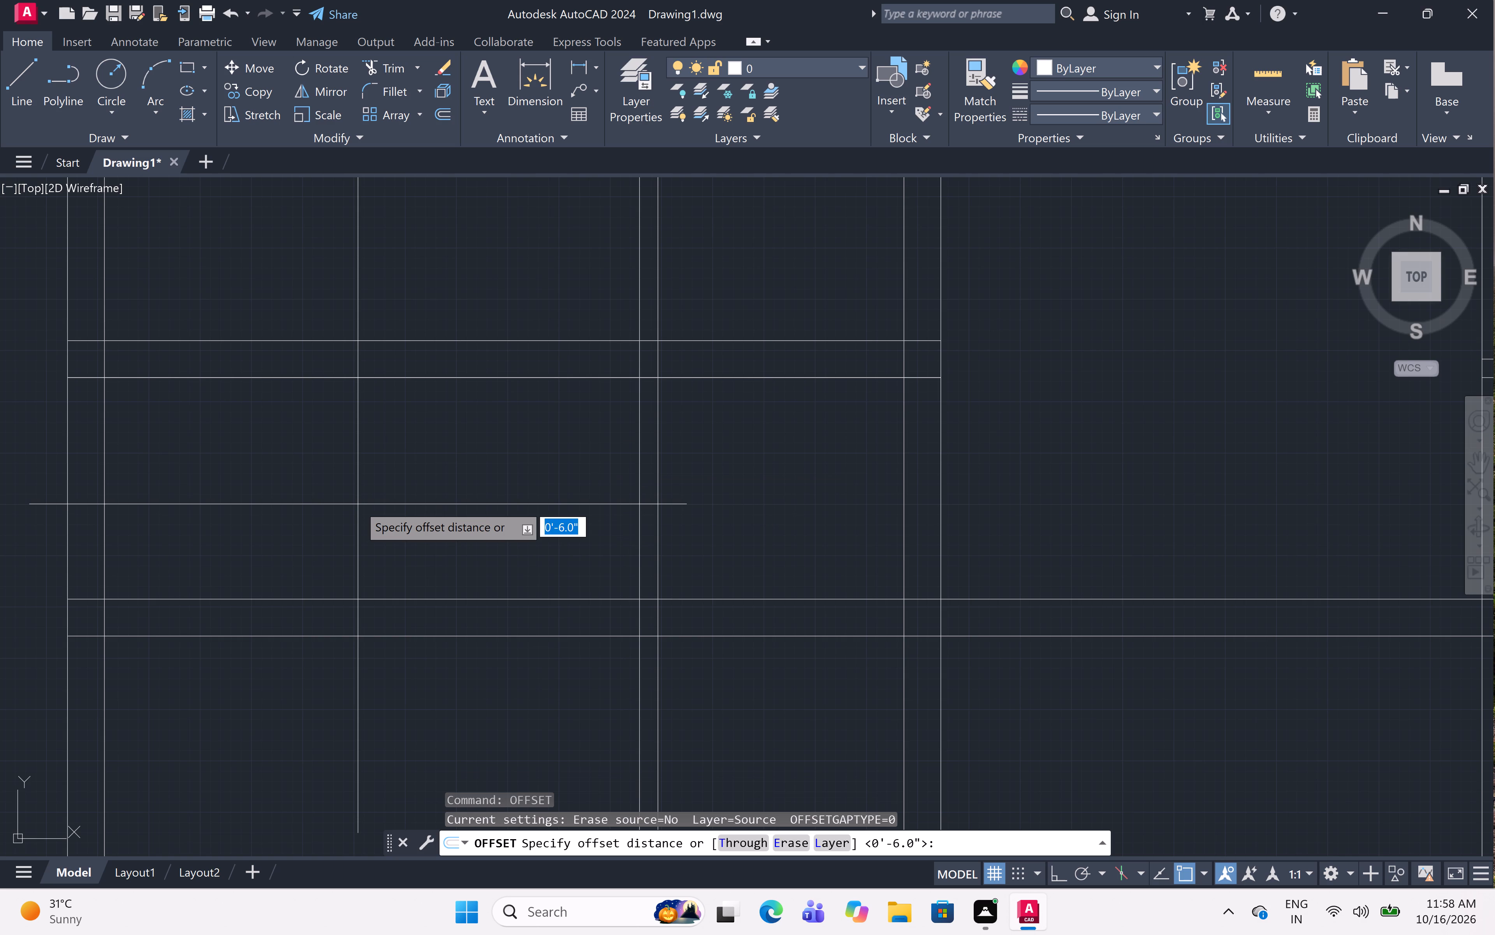
{"action": "type", "text": "6'"}
{"action": "key", "text": "space"}
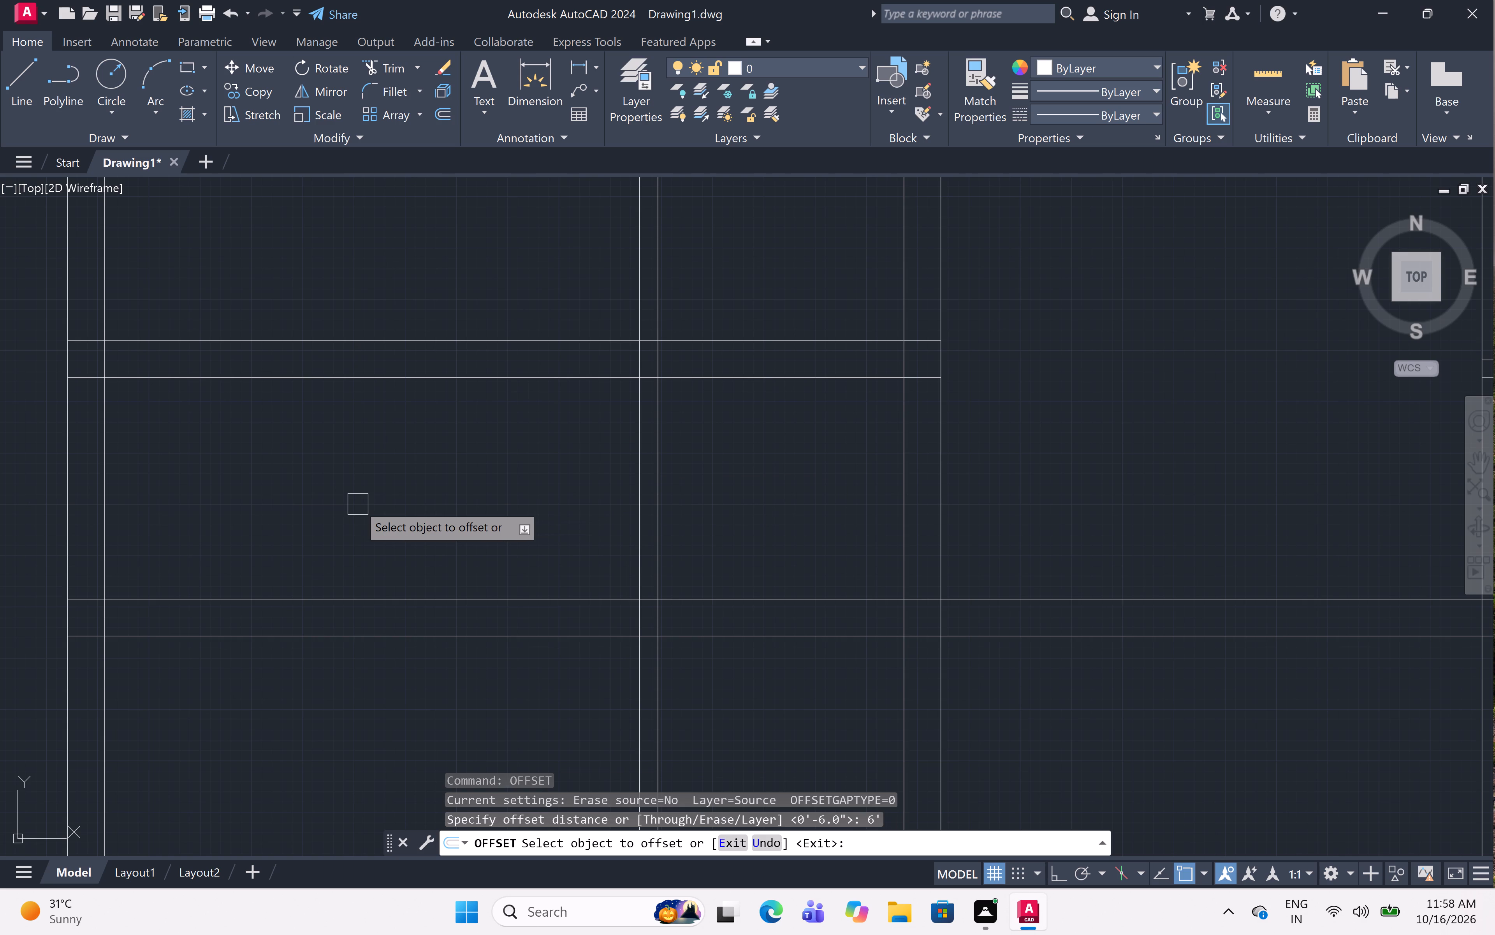
{"action": "left_click", "coordinate": [632, 555]}
{"action": "left_click", "coordinate": [294, 559]}
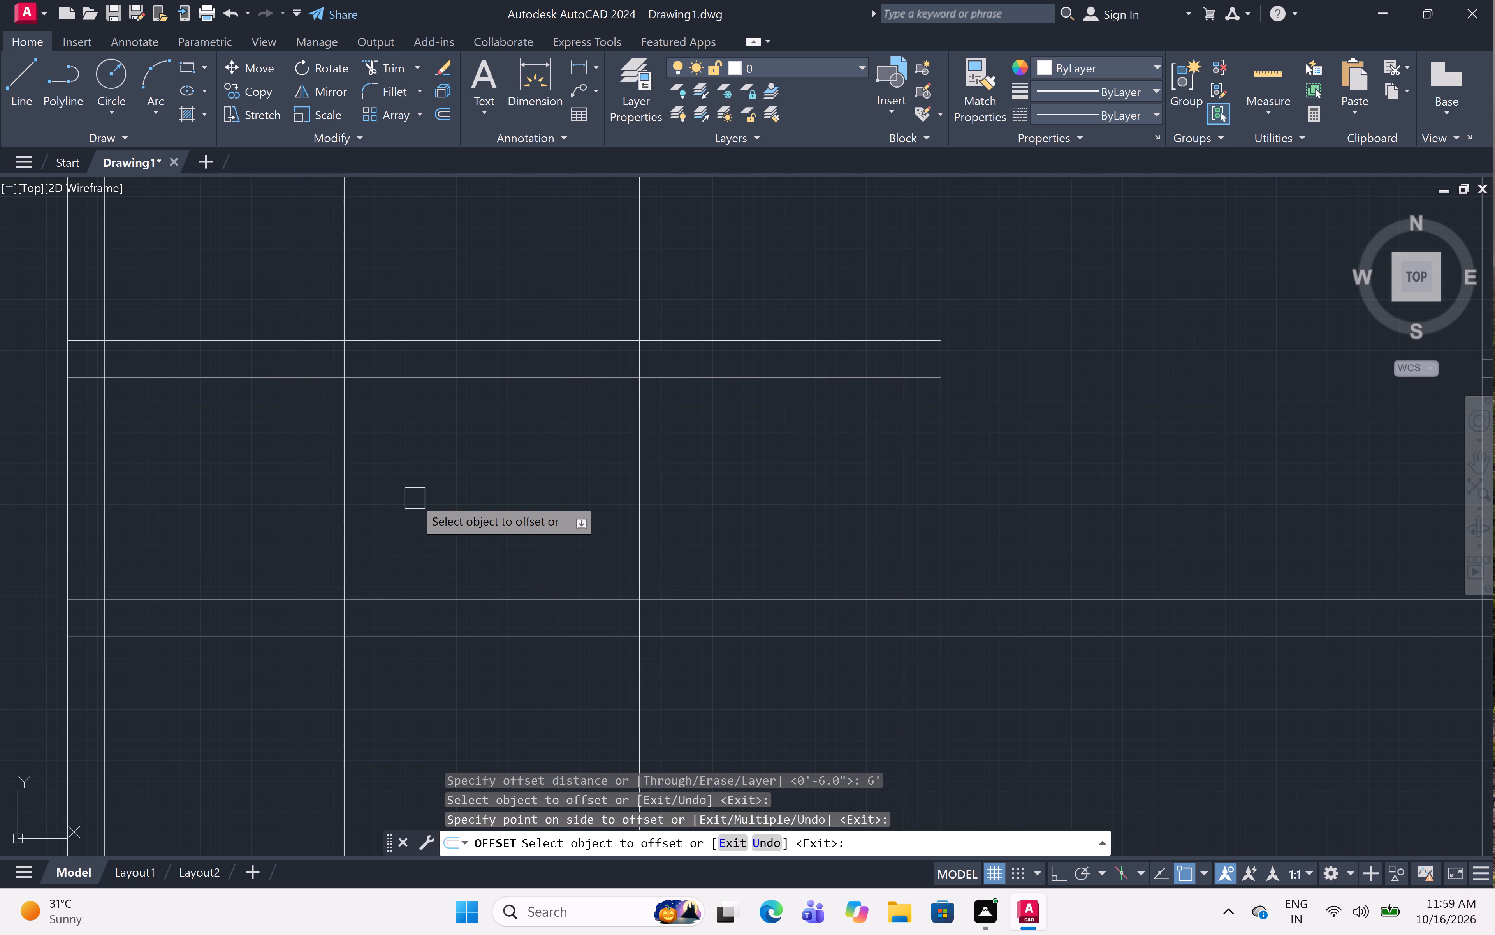
Offset the new vertical line 9" to the left to form a 9" wall in the strip.
{"action": "key", "text": "space"}
{"action": "key", "text": "space"}
{"action": "type", "text": "9"}
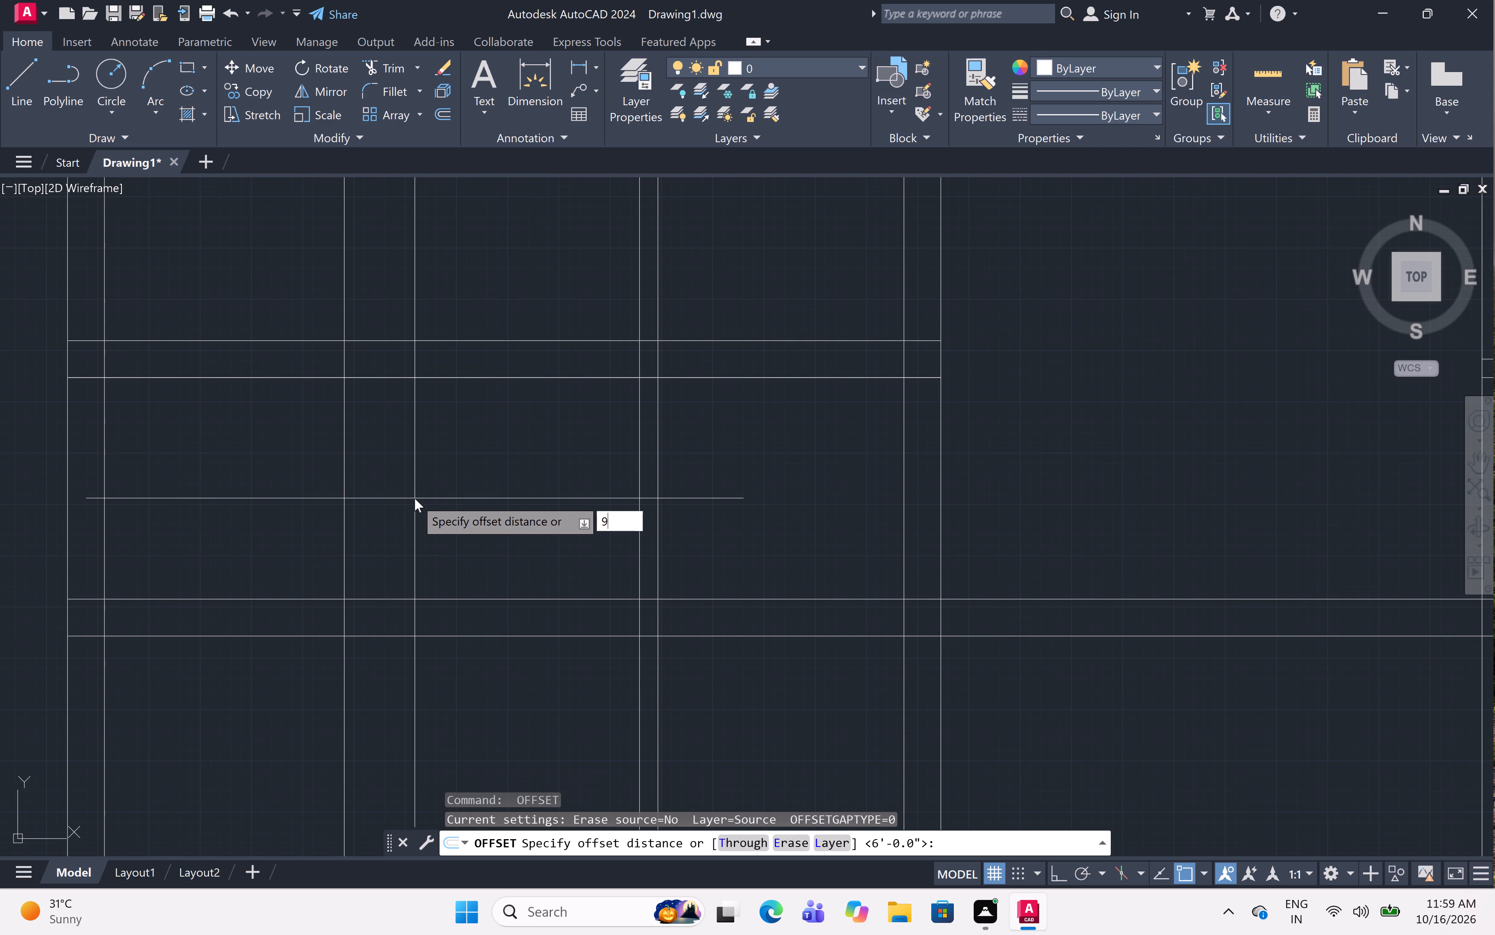
{"action": "key", "text": "shift+quotedbl"}
{"action": "key", "text": "space"}
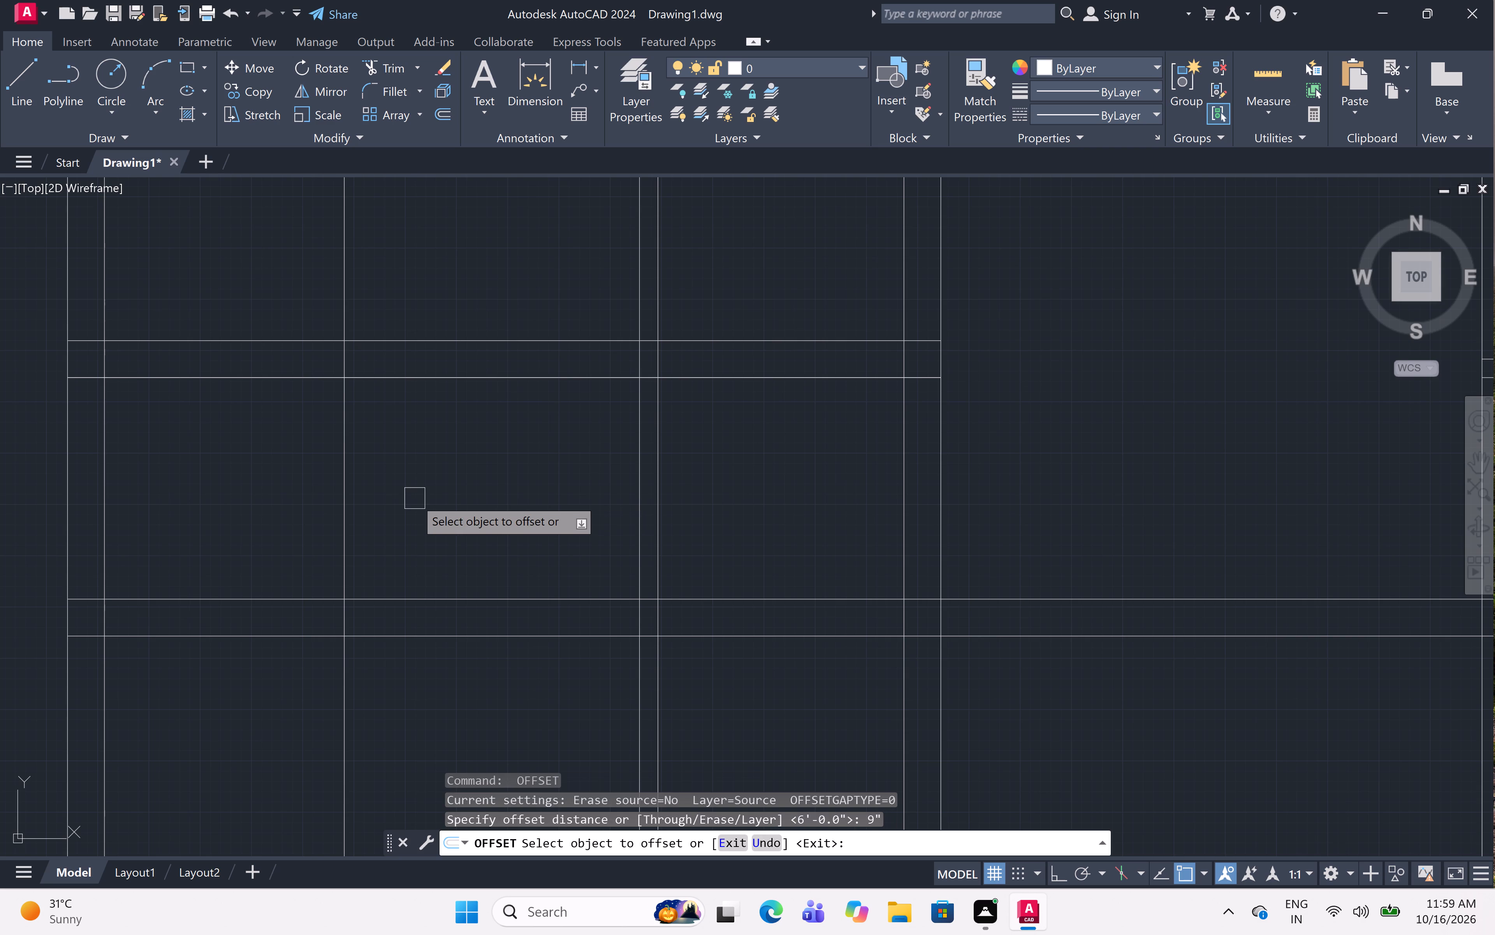
{"action": "left_click", "coordinate": [339, 531]}
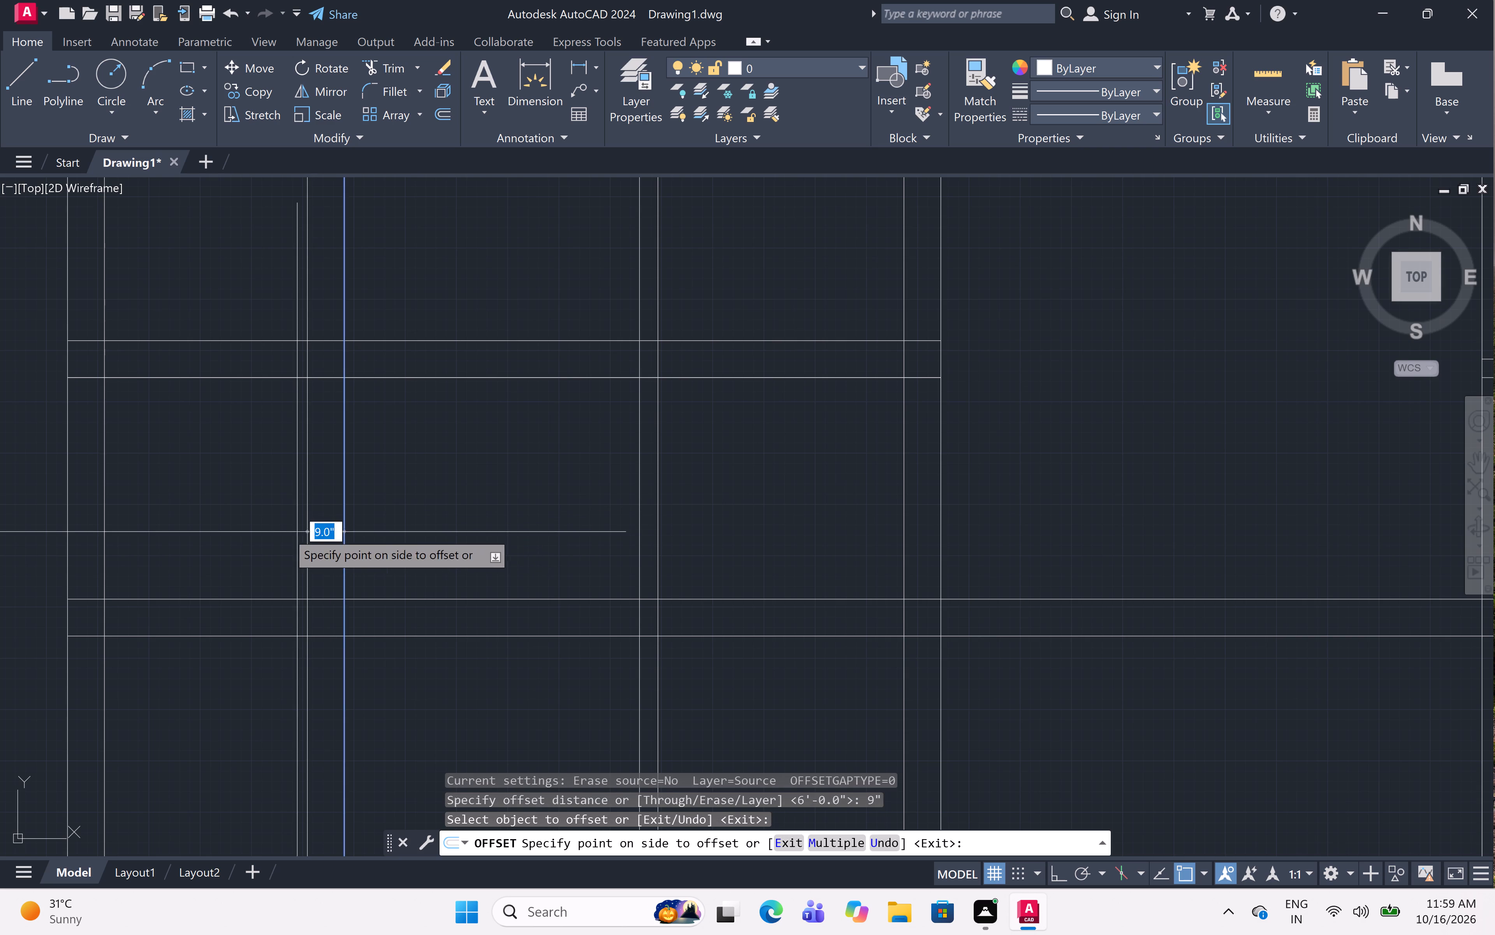
{"action": "left_click", "coordinate": [285, 531]}
{"action": "key", "text": "Escape"}
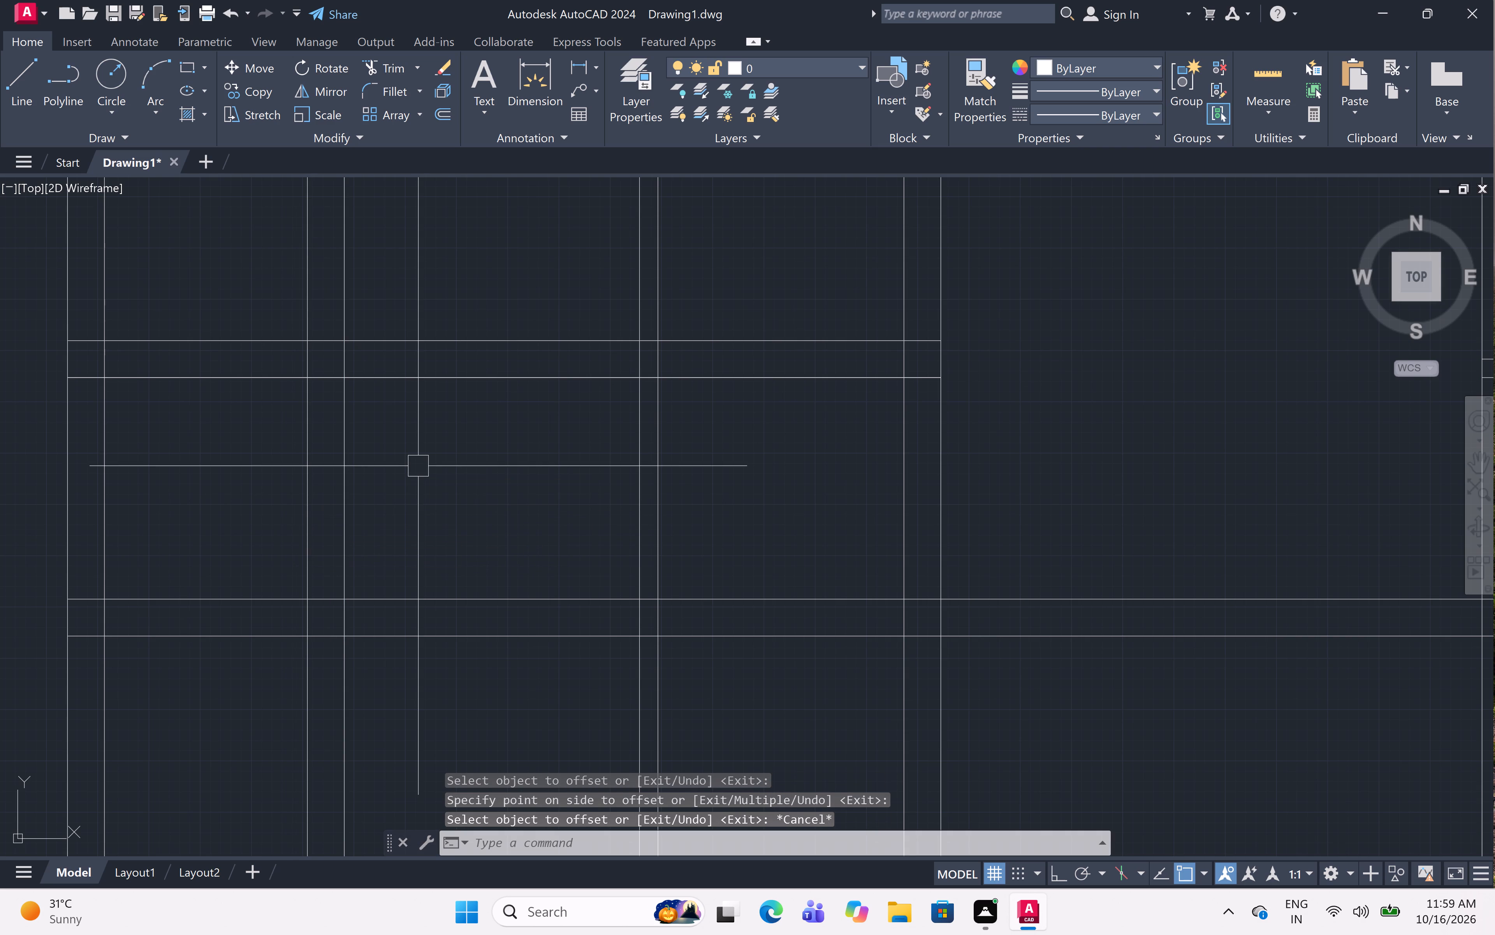
Trim the new 9" wall's lines and the 4.5" partition's lines above the left room's lower horizontal wall.
{"action": "key", "text": "t"}
{"action": "type", "text": "r"}
{"action": "key", "text": "space"}
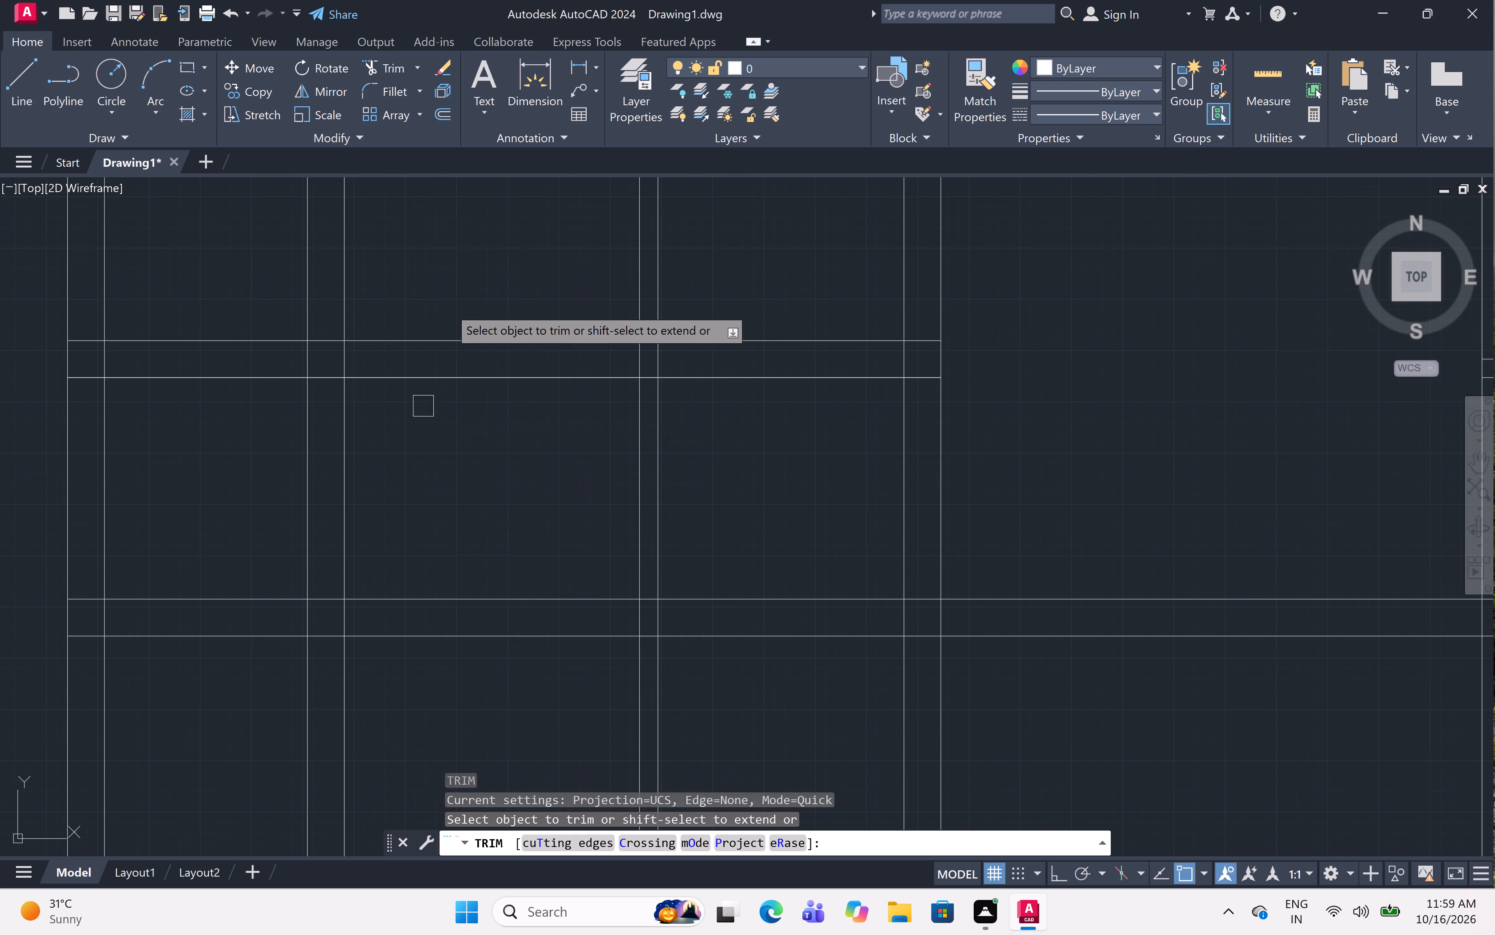
{"action": "left_click", "coordinate": [436, 299]}
{"action": "left_click_drag", "start_coordinate": [211, 275], "coordinate": [216, 276]}
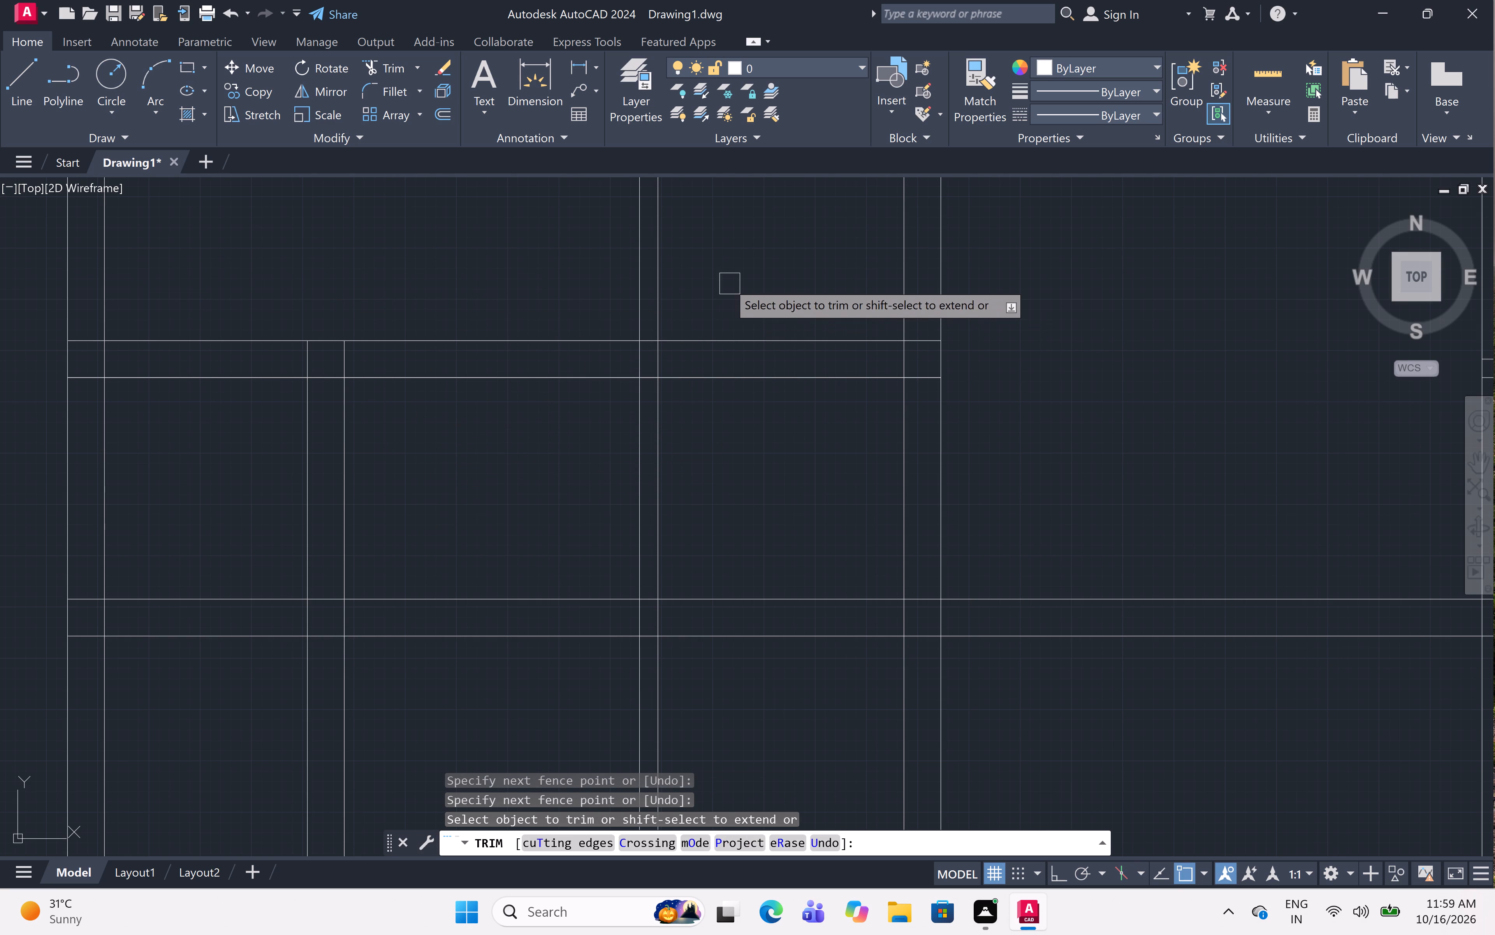
{"action": "left_click", "coordinate": [727, 281]}
{"action": "left_click", "coordinate": [521, 297]}
Trim away the remaining two lines of the 4.5" partition beside the new 9" wall.
{"action": "scroll", "coordinate": [558, 253], "scroll_direction": "down", "scroll_amount": 3}
{"action": "scroll", "coordinate": [532, 353], "scroll_direction": "up", "scroll_amount": 1}
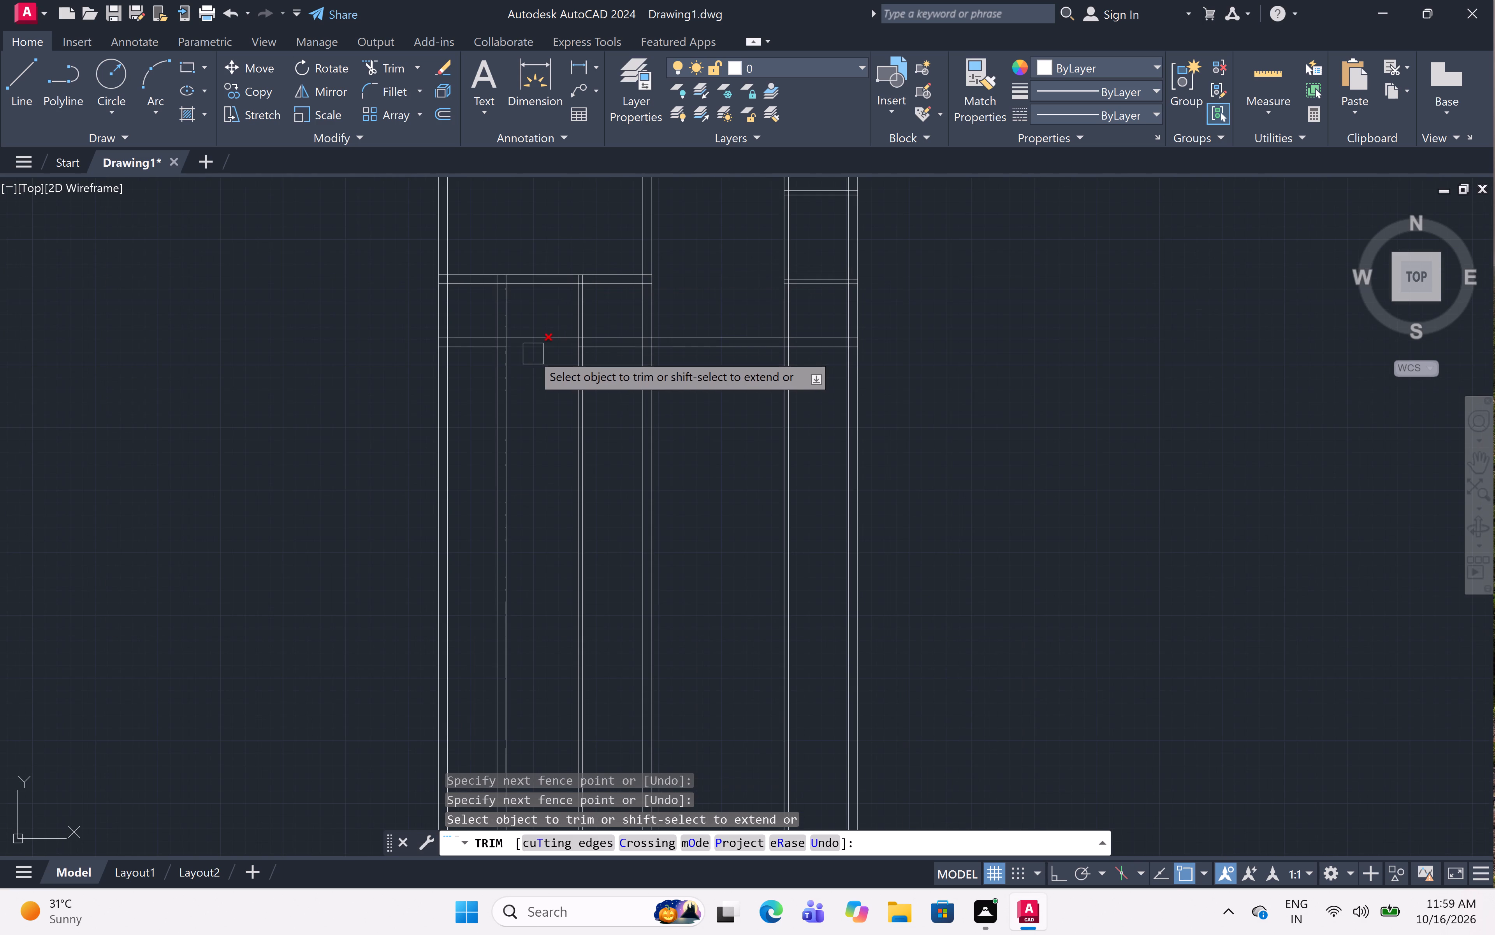
{"action": "scroll", "coordinate": [532, 353], "scroll_direction": "up", "scroll_amount": 2}
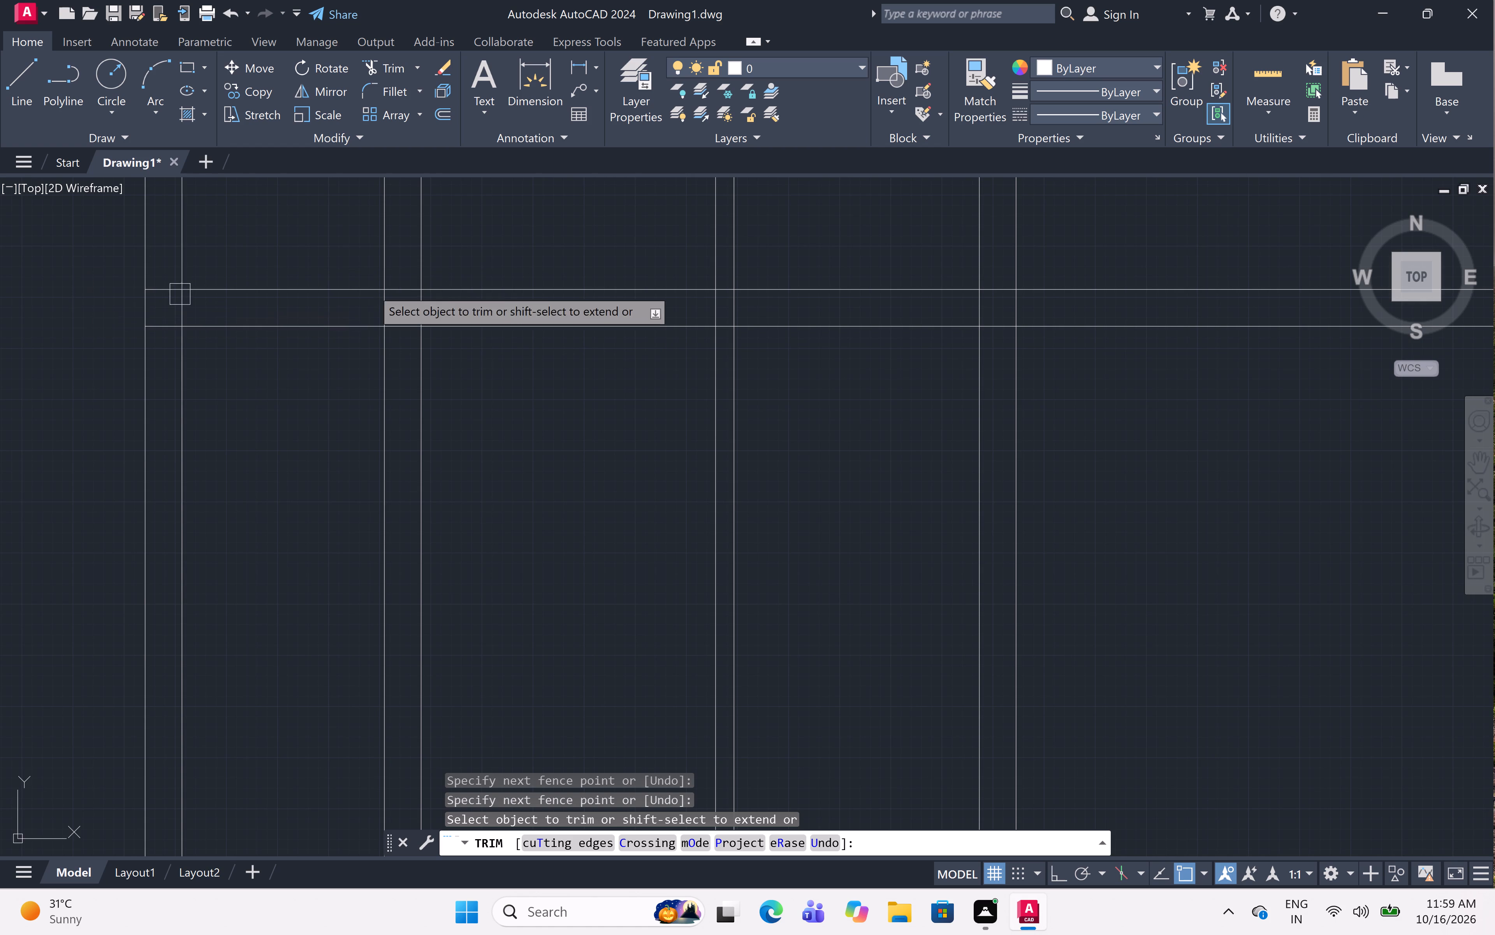
{"action": "scroll", "coordinate": [422, 316], "scroll_direction": "down", "scroll_amount": 3}
{"action": "scroll", "coordinate": [480, 426], "scroll_direction": "up", "scroll_amount": 2}
{"action": "left_click", "coordinate": [600, 299]}
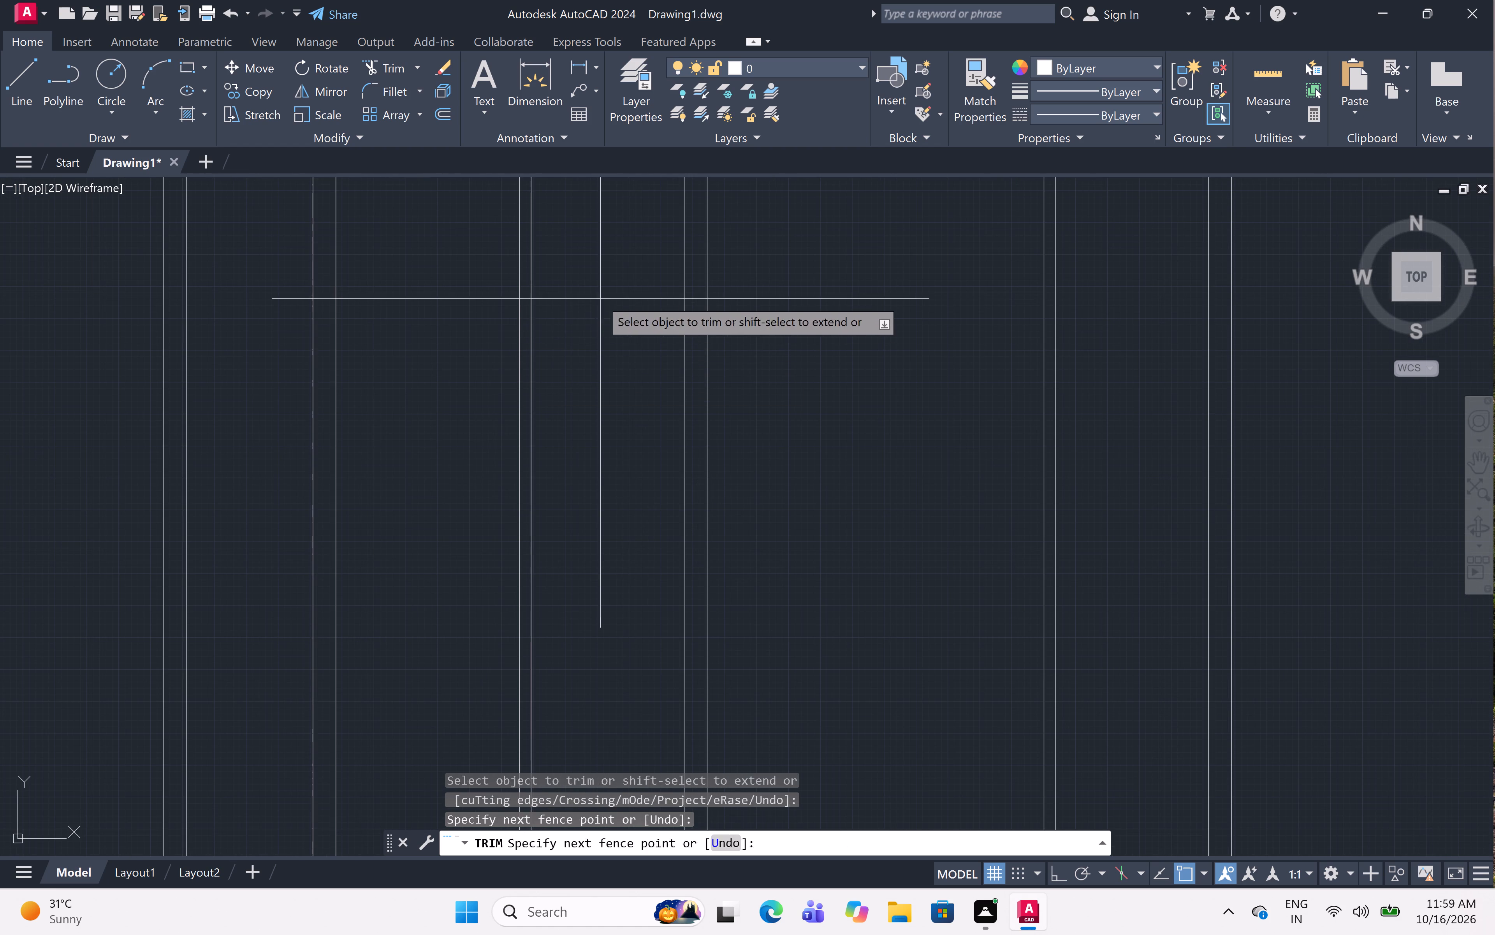
{"action": "left_click", "coordinate": [376, 303]}
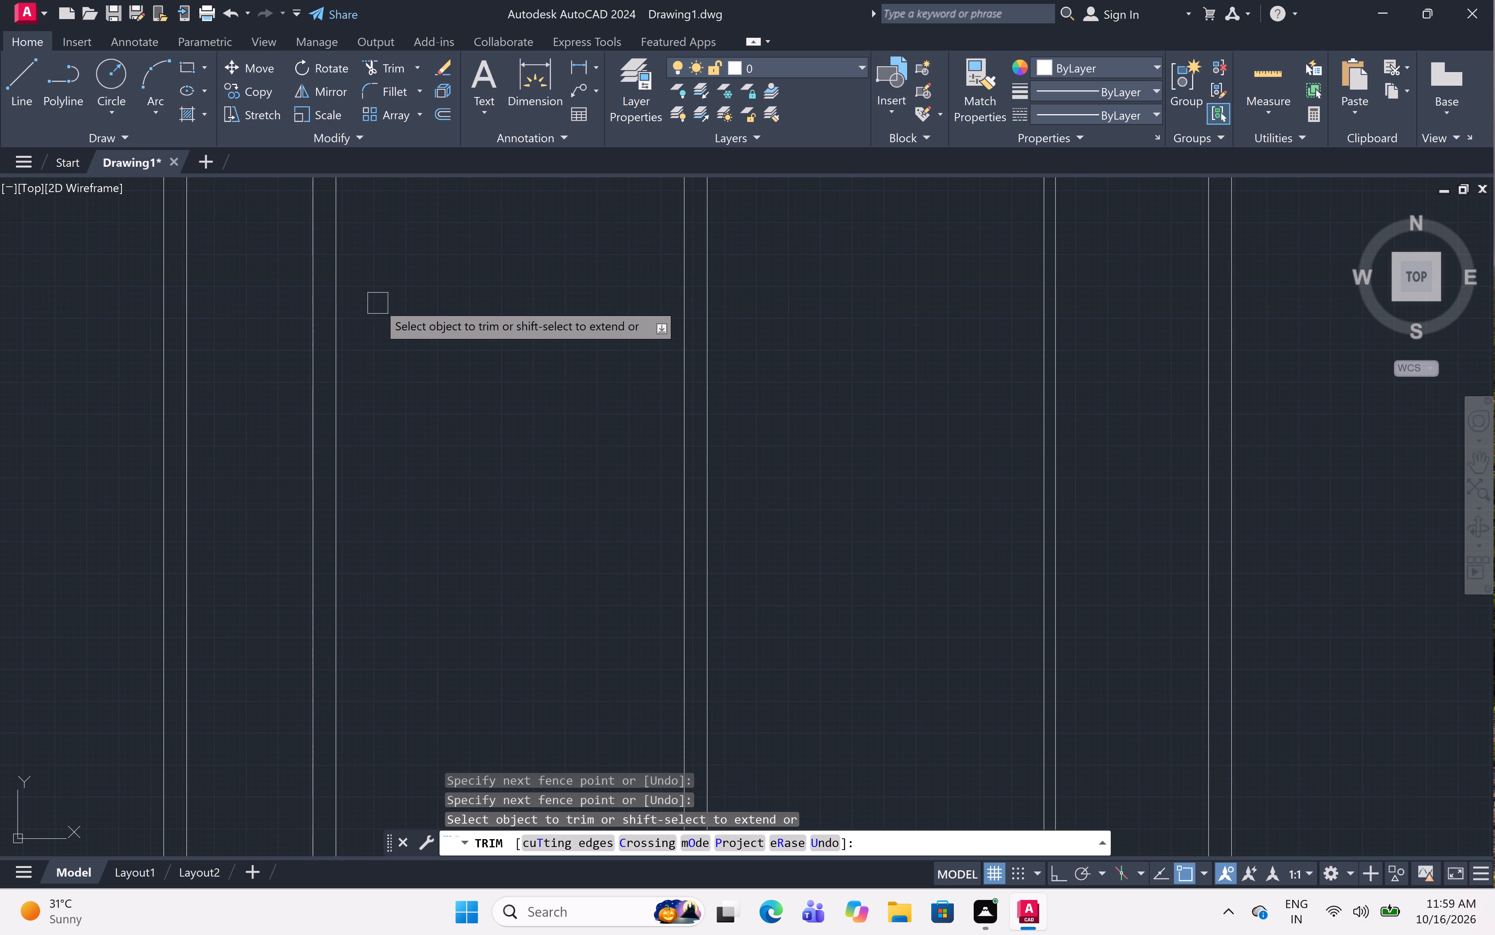
Trim the left-middle room 9" wall and the narrow room's 4.5" vertical partition below the horizontal wall spanning the full plan width.
{"action": "scroll", "coordinate": [388, 293], "scroll_direction": "down", "scroll_amount": 3}
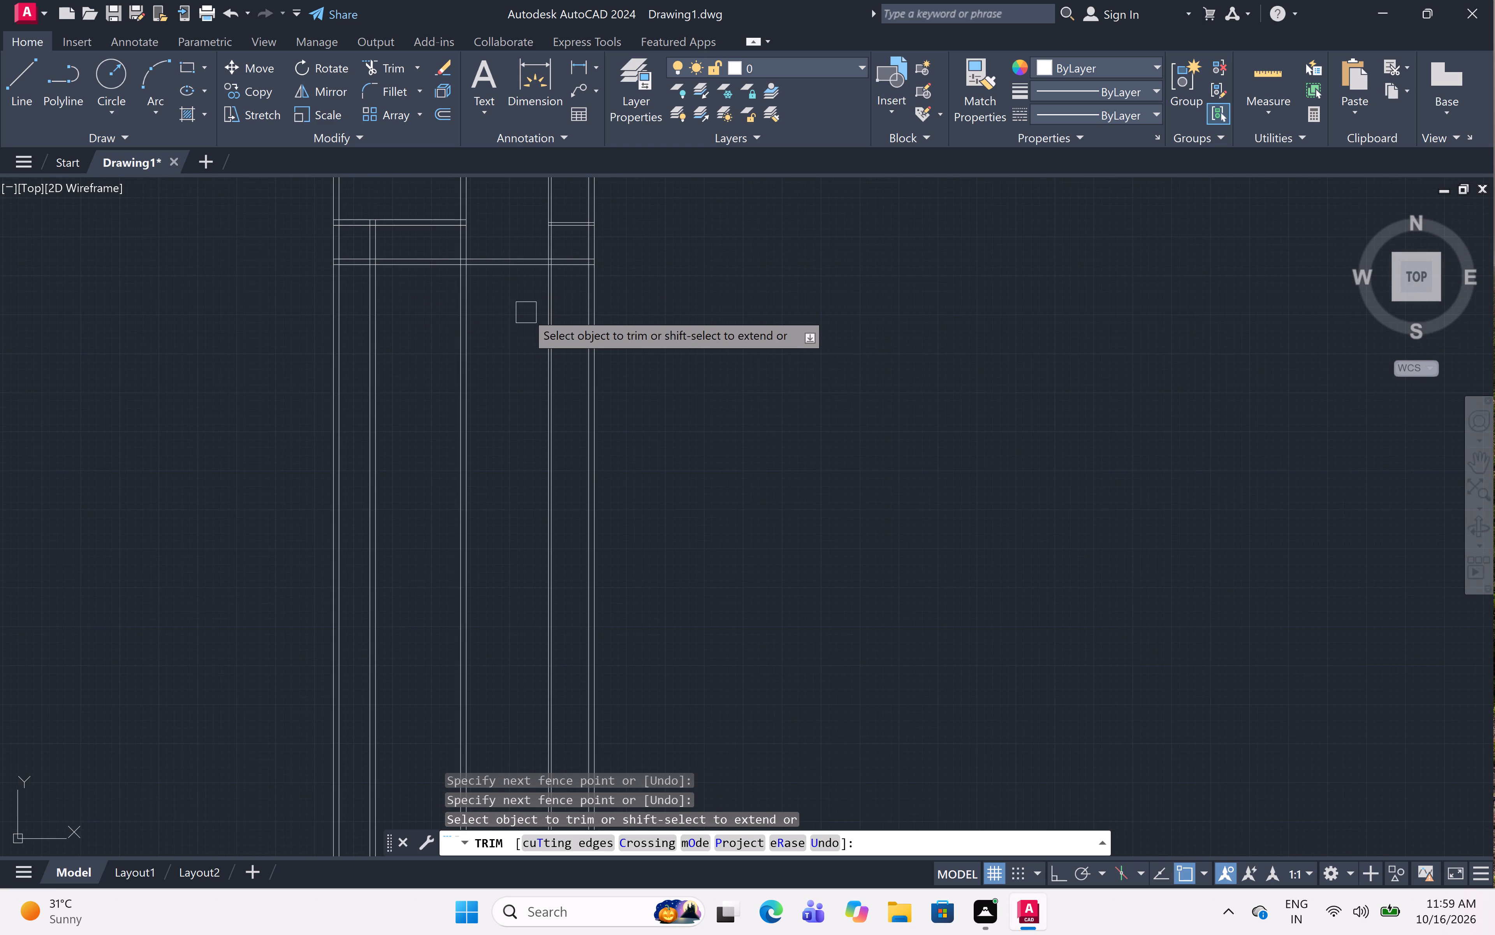
{"action": "scroll", "coordinate": [544, 306], "scroll_direction": "up", "scroll_amount": 1}
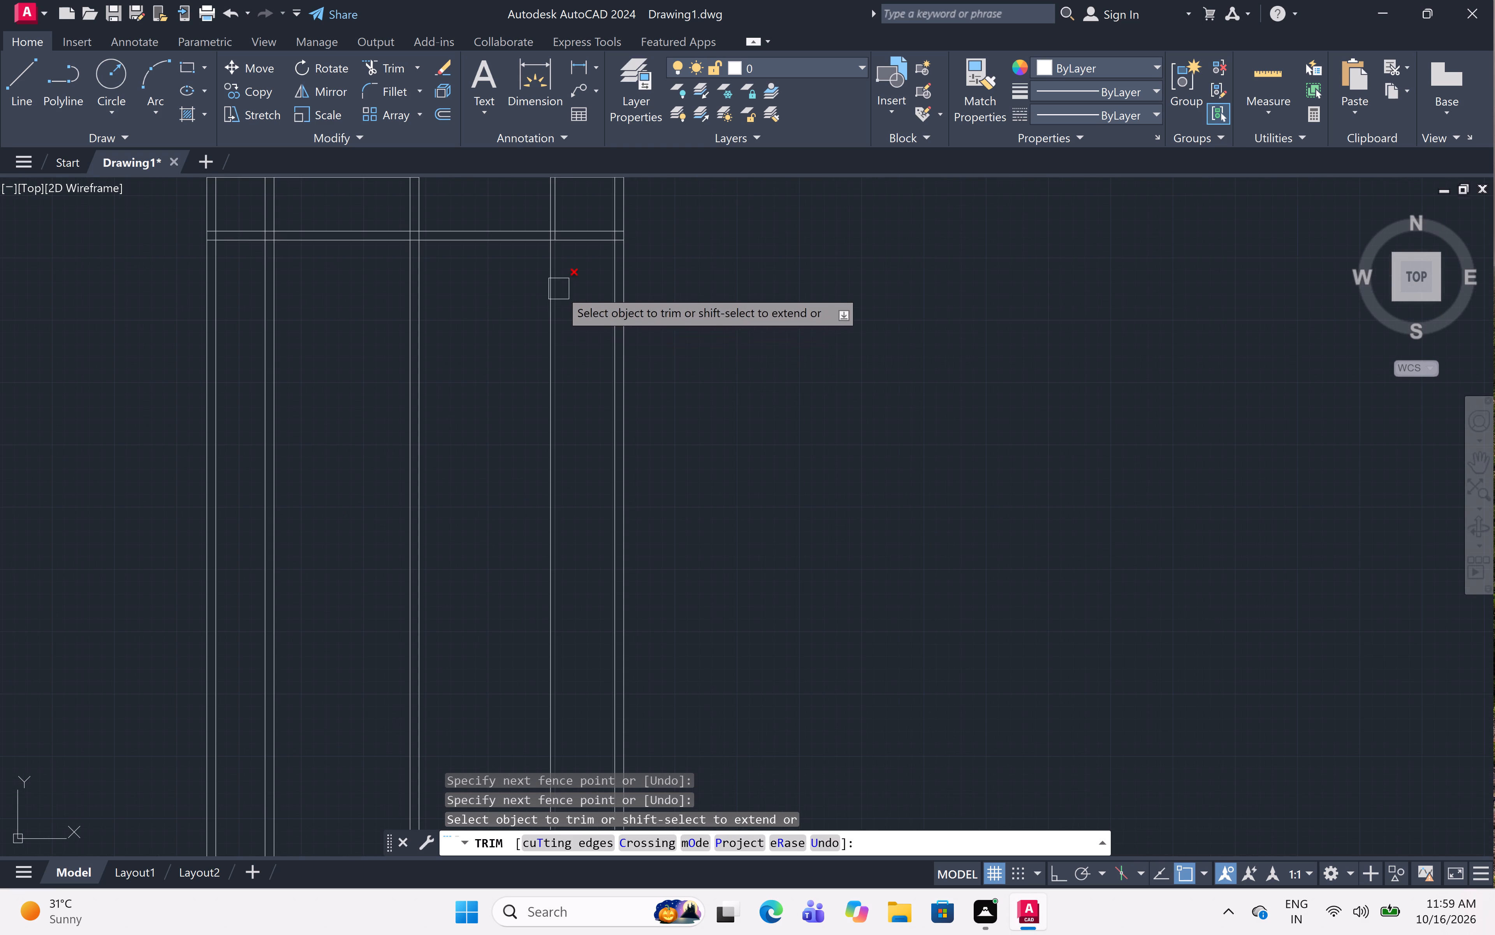
{"action": "left_click", "coordinate": [582, 320]}
{"action": "left_click", "coordinate": [394, 322]}
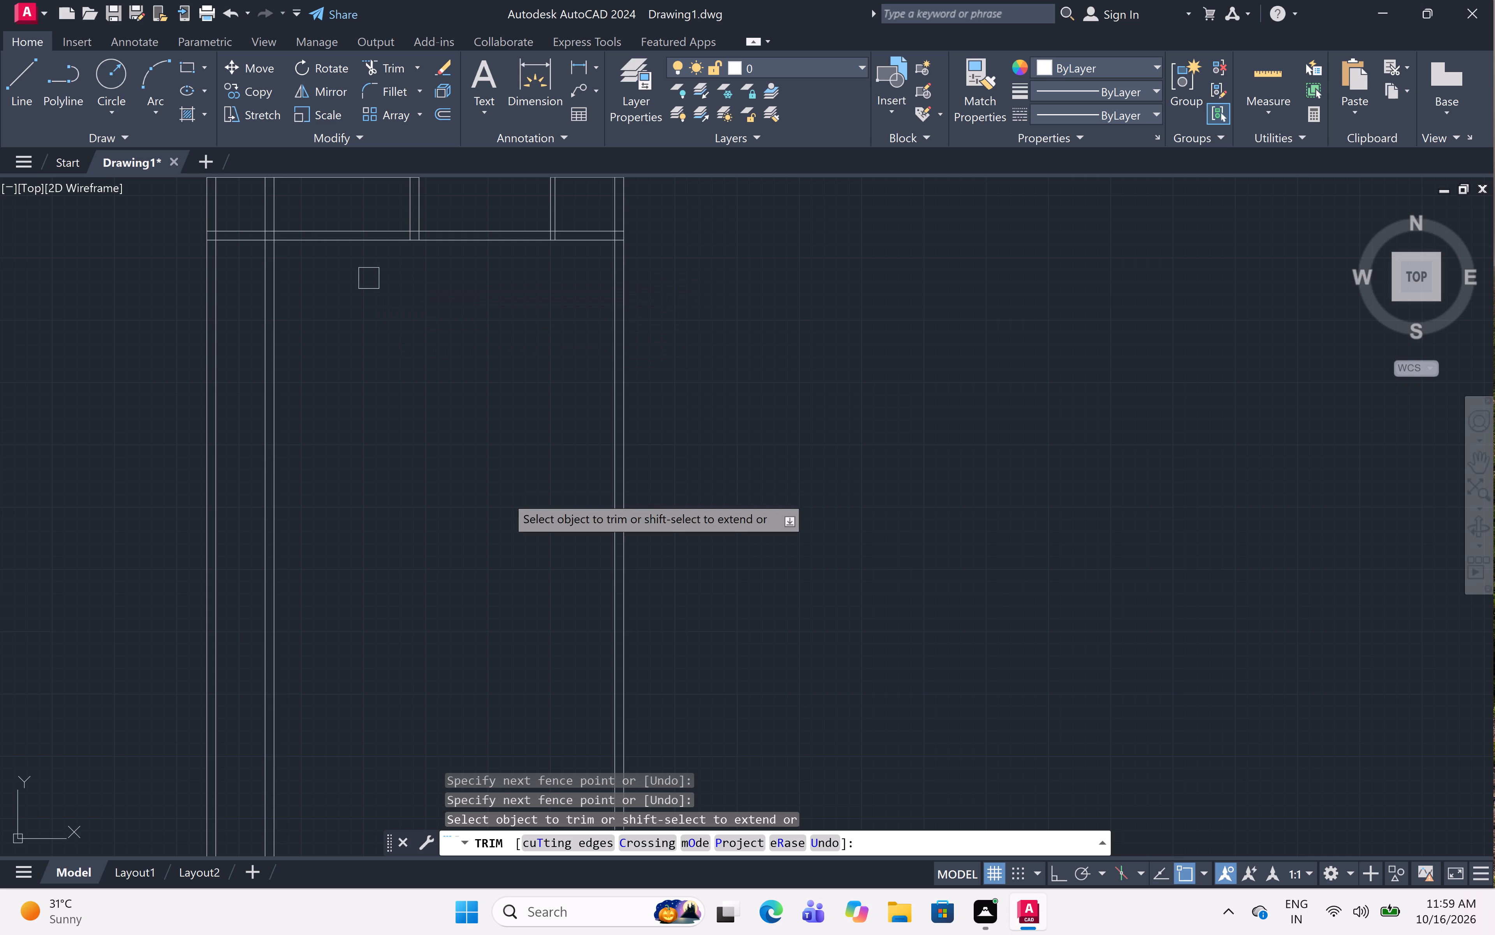
{"action": "key", "text": "Escape"}
Offset the inner line of the right outer wall 8' to the left.
{"action": "scroll", "coordinate": [586, 243], "scroll_direction": "up", "scroll_amount": 2}
{"action": "scroll", "coordinate": [588, 275], "scroll_direction": "down", "scroll_amount": 1}
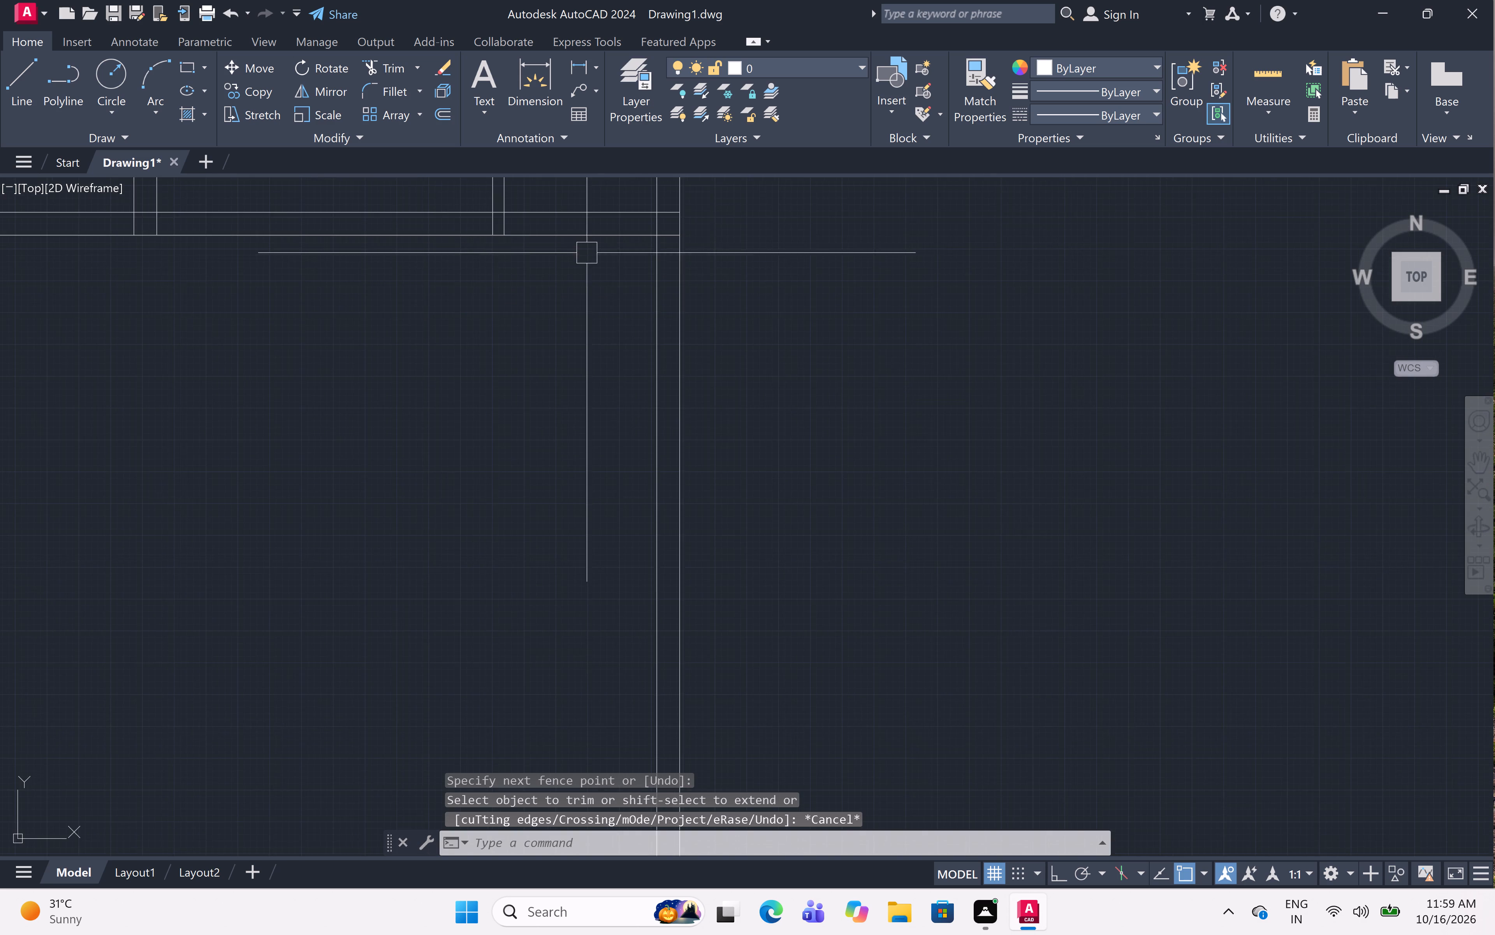
{"action": "type", "text": "off 8'"}
{"action": "key", "text": "space"}
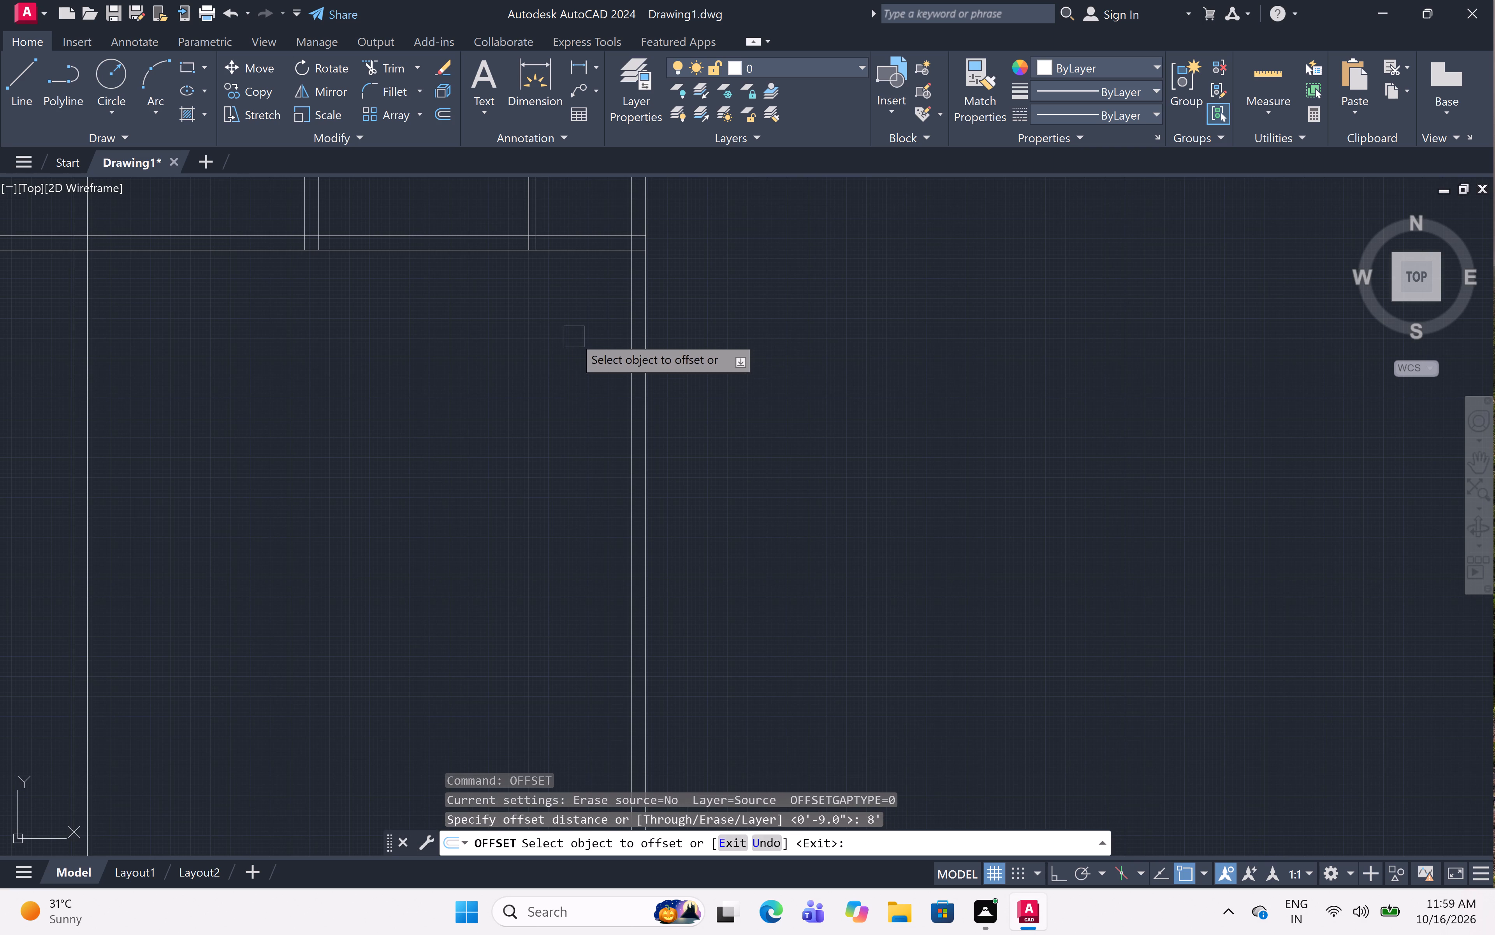
{"action": "left_click", "coordinate": [631, 346]}
{"action": "left_click", "coordinate": [365, 449]}
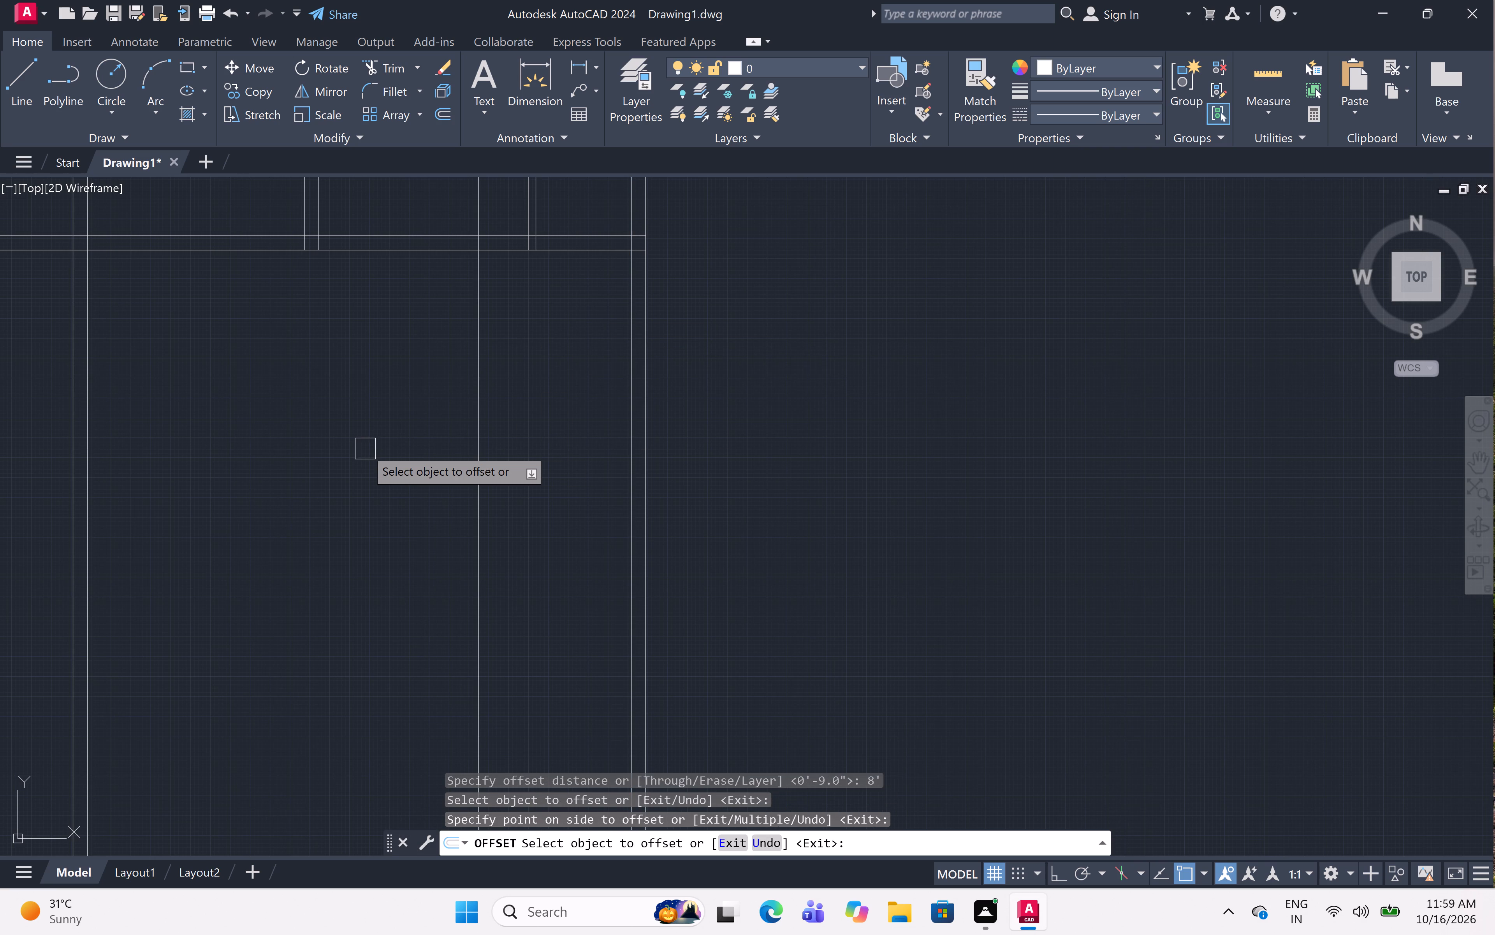
Offset the new vertical line 9" to the left to form a wall below the full-width horizontal wall.
{"action": "key", "text": "space"}
{"action": "key", "text": "space"}
{"action": "type", "text": "9\""}
{"action": "key", "text": "space"}
{"action": "left_click", "coordinate": [479, 422]}
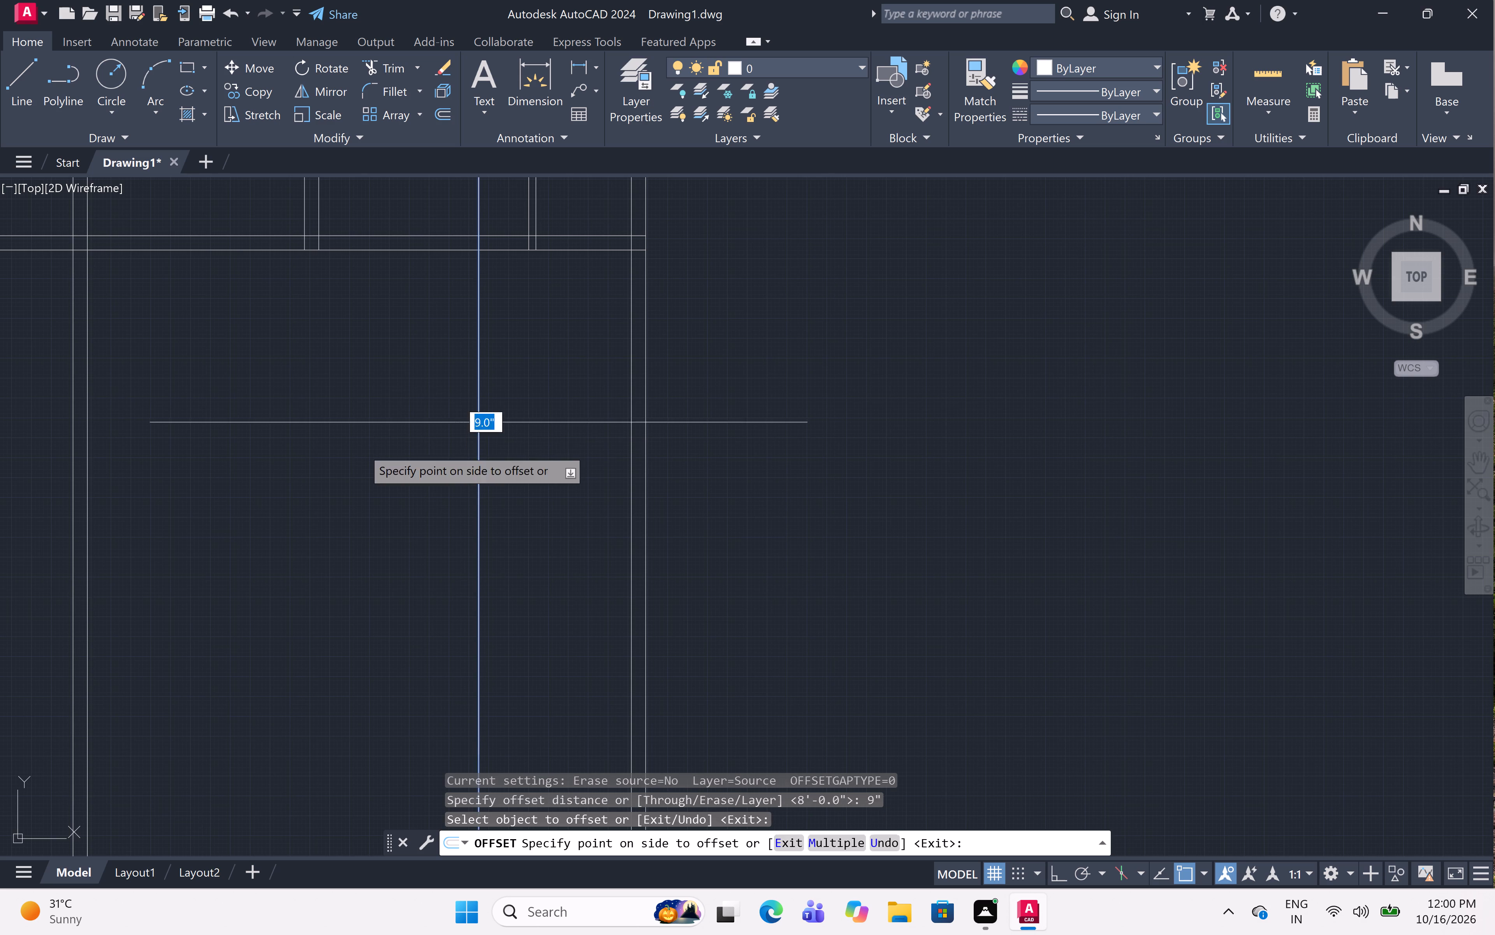
{"action": "left_click", "coordinate": [357, 448]}
{"action": "key", "text": "Escape"}
Trim the new 9" vertical wall's two lines above the full-width horizontal wall.
{"action": "type", "text": "tr"}
{"action": "key", "text": "space"}
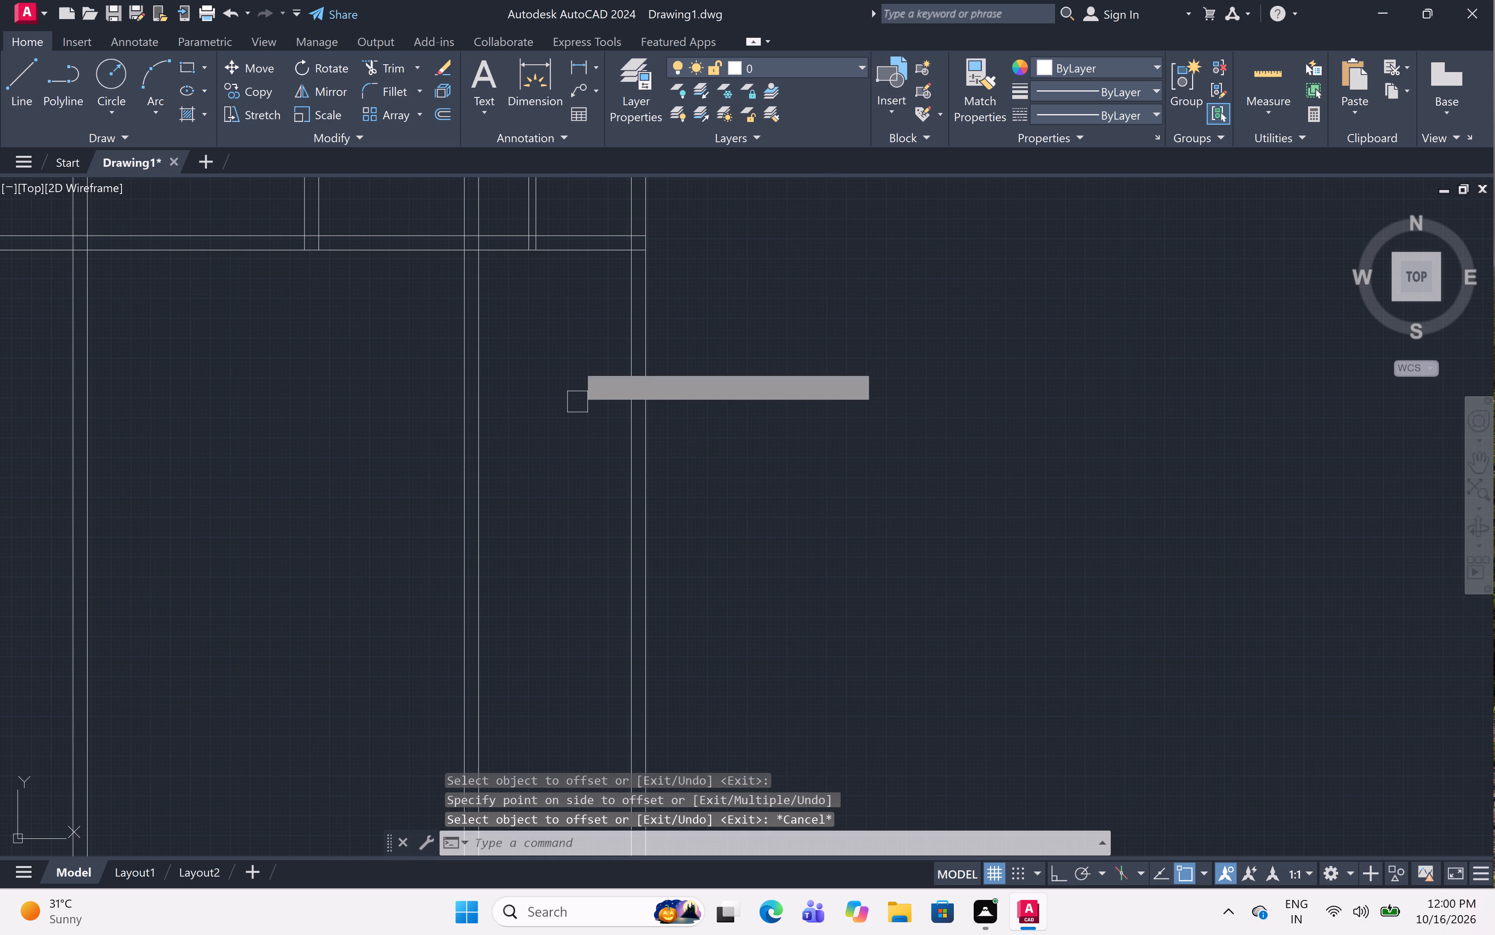
{"action": "left_click", "coordinate": [485, 213]}
{"action": "left_click", "coordinate": [459, 209]}
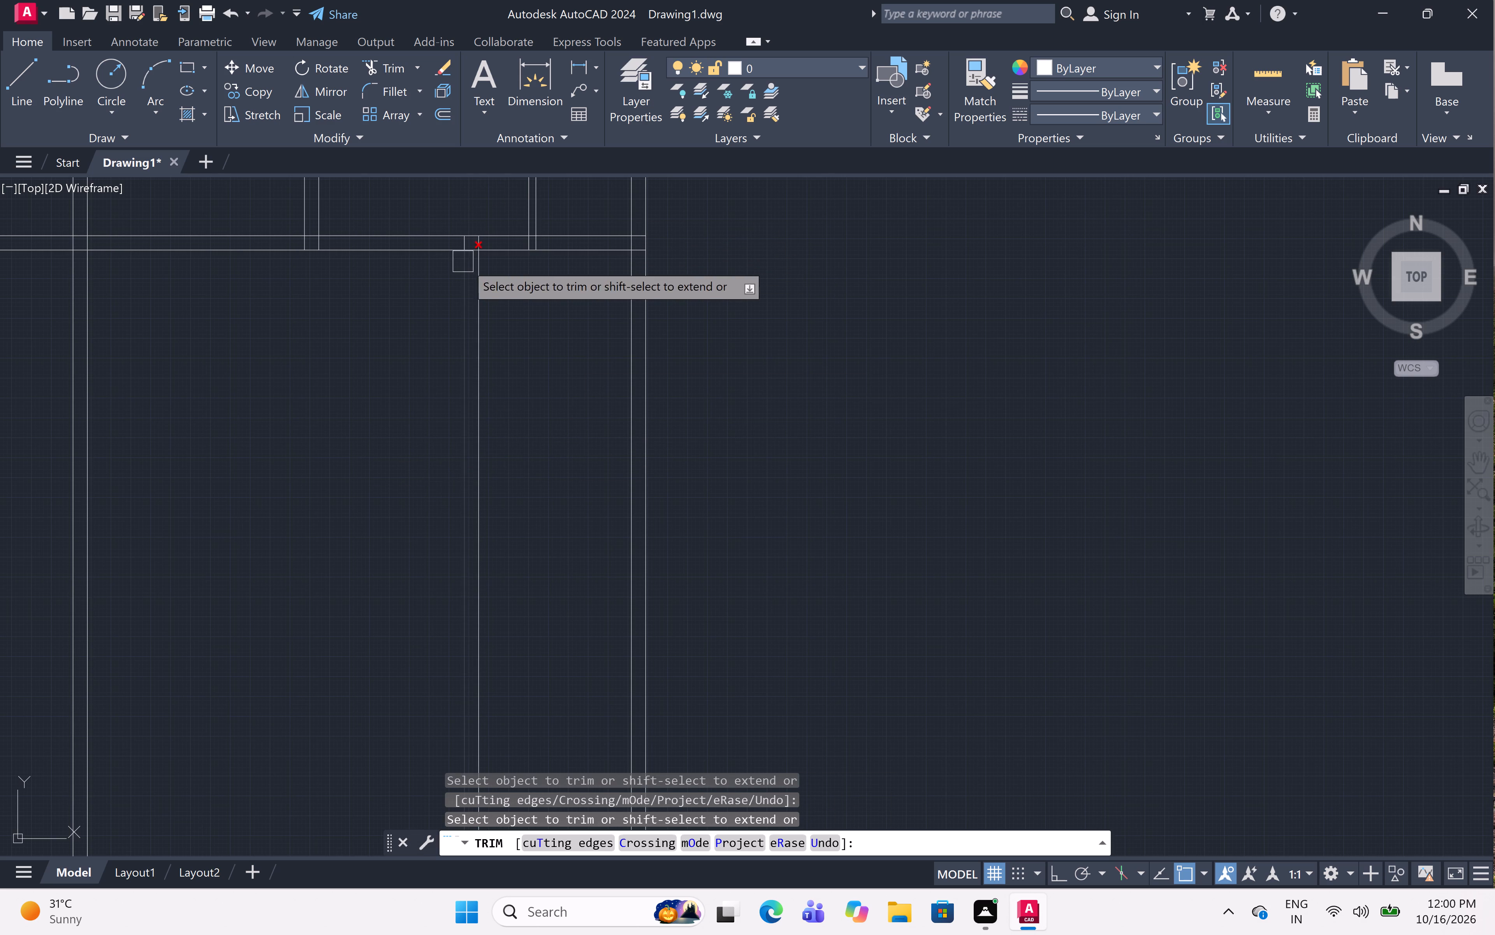
{"action": "key", "text": "Escape"}
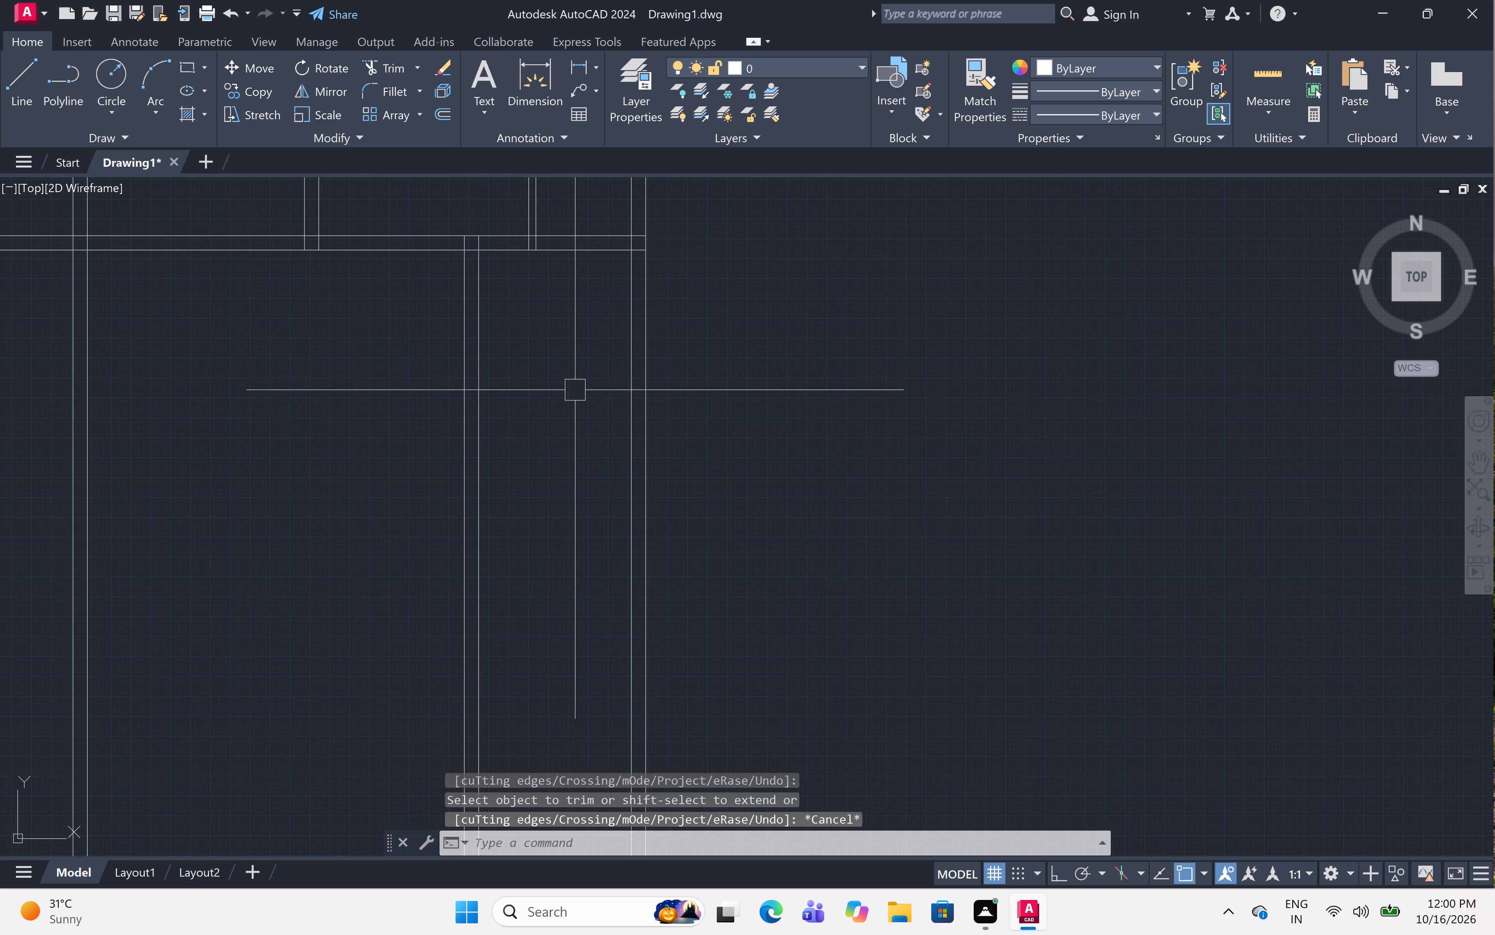
Offset the bottom line of the full-width horizontal wall 11' downward.
{"action": "type", "text": "off"}
{"action": "key", "text": "space"}
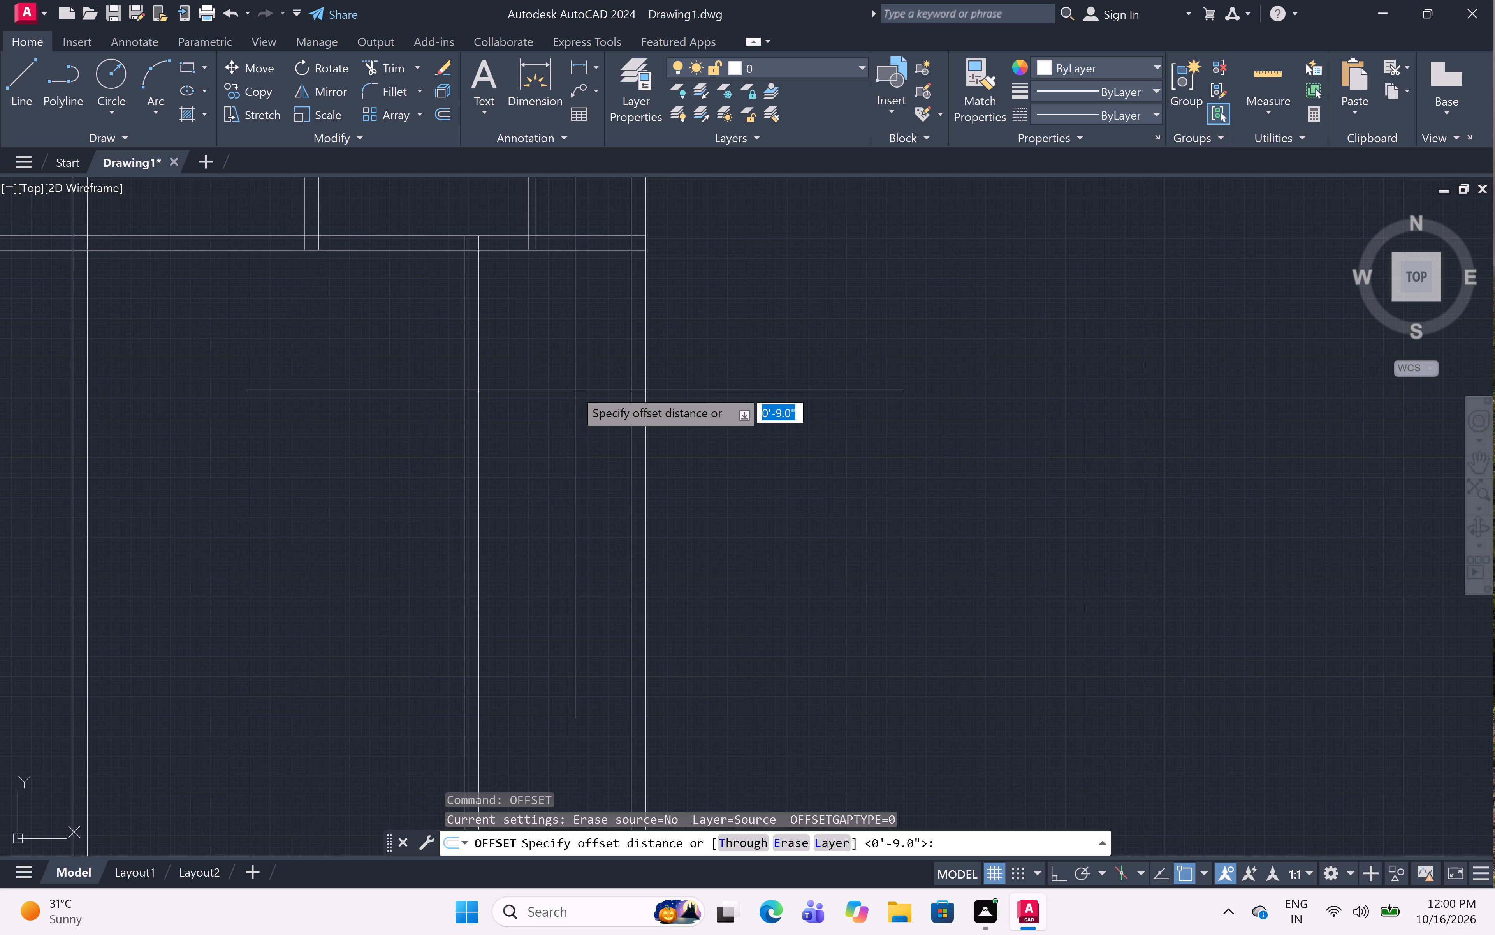
{"action": "type", "text": "11'"}
{"action": "key", "text": "space"}
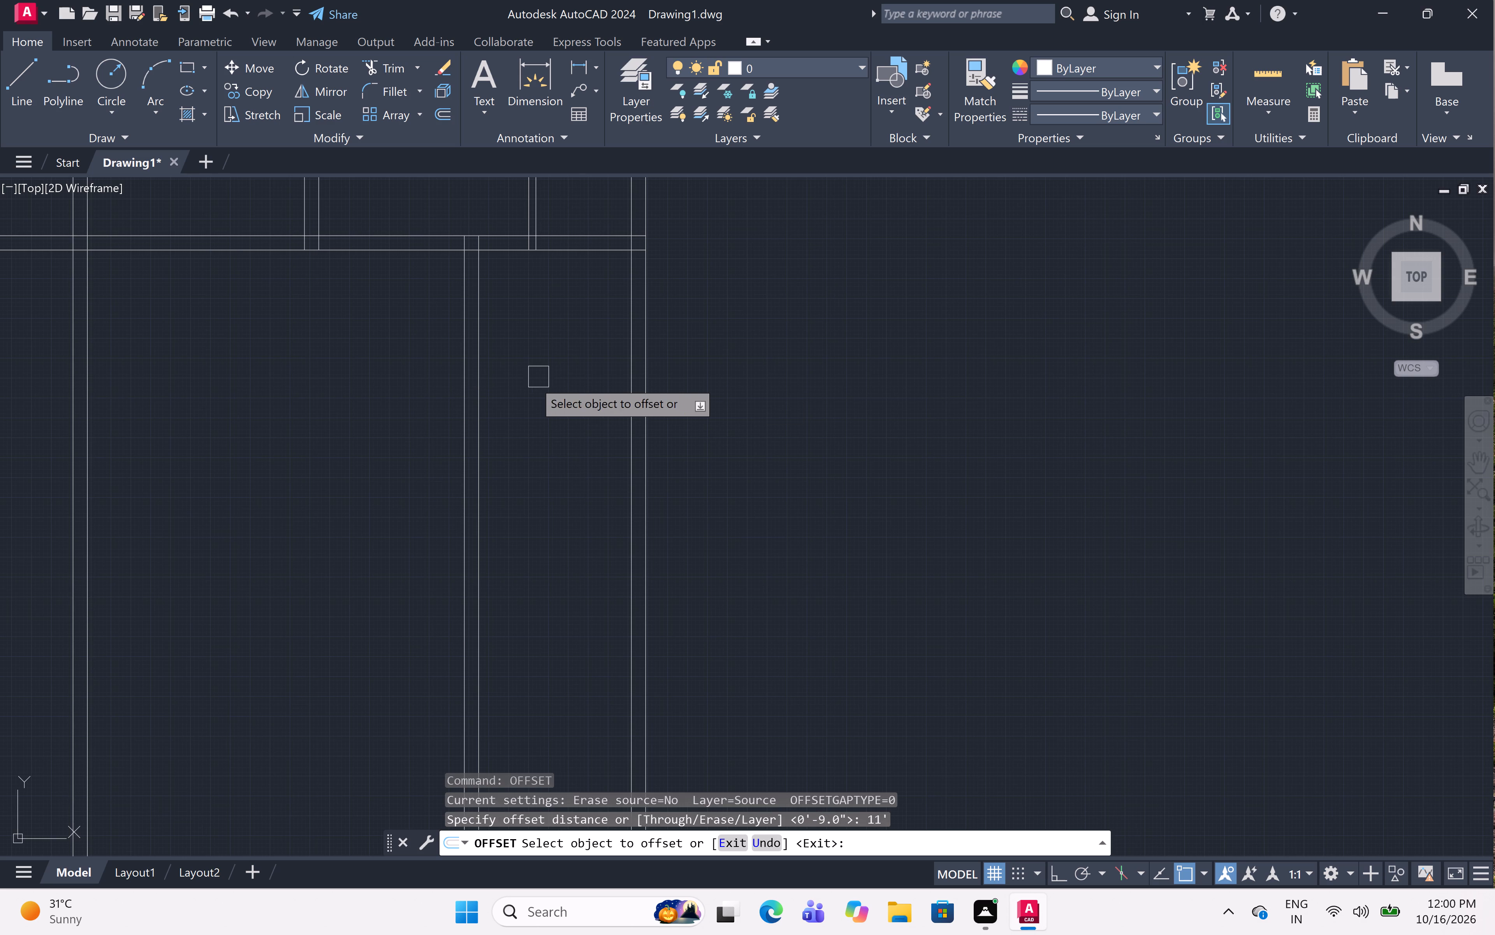
{"action": "left_click", "coordinate": [402, 259]}
{"action": "left_click", "coordinate": [387, 423]}
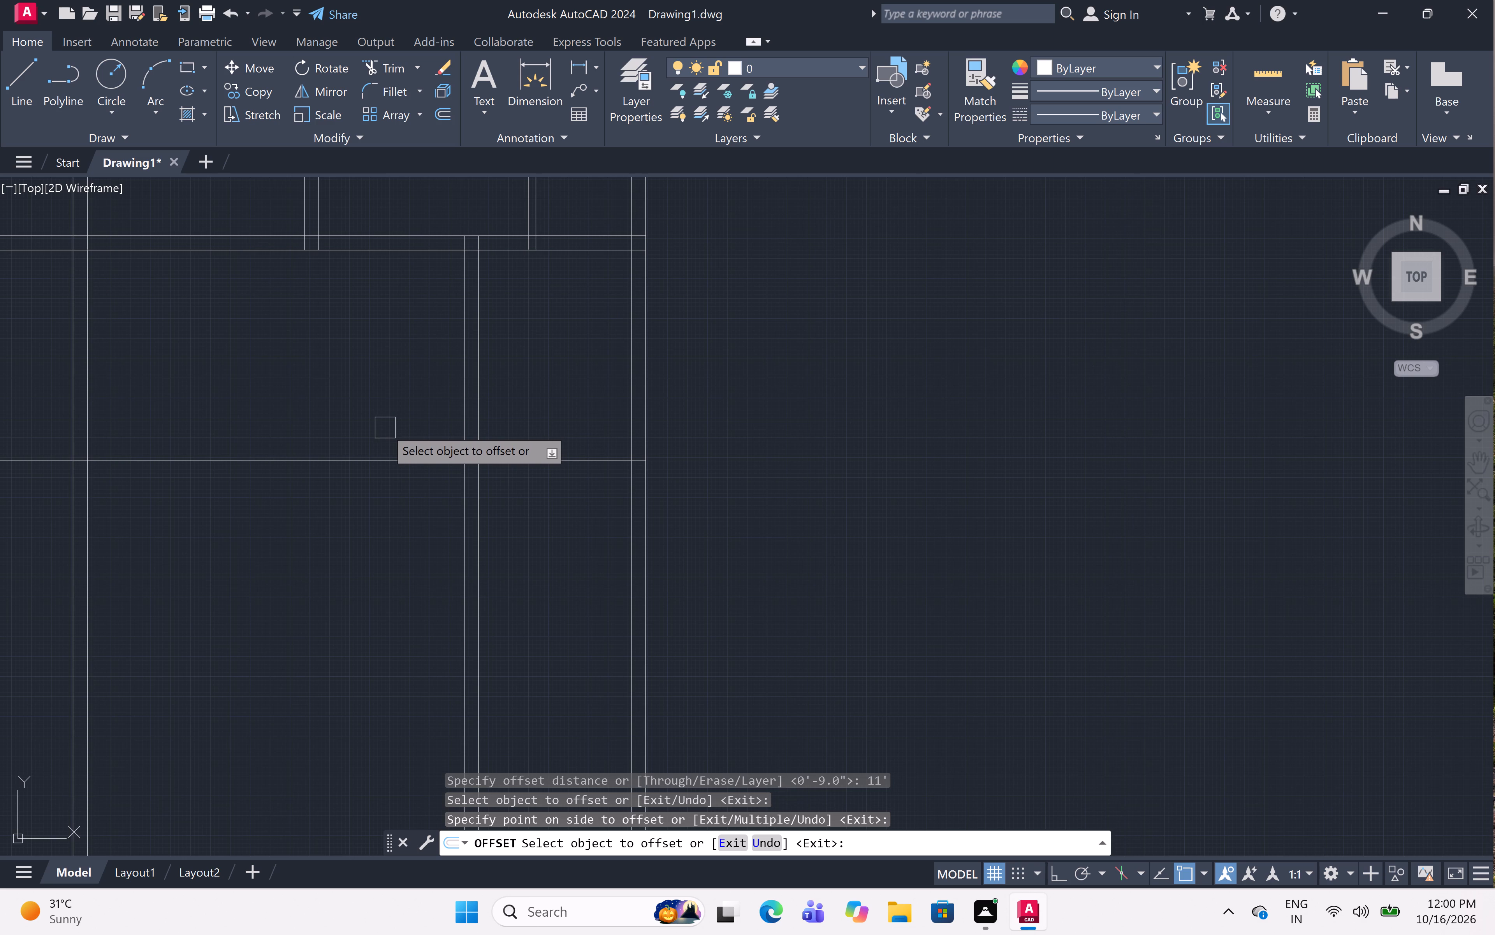
Offset the new horizontal line 9" downward to form a second full-width wall.
{"action": "key", "text": "space"}
{"action": "key", "text": "space"}
{"action": "type", "text": "9"}
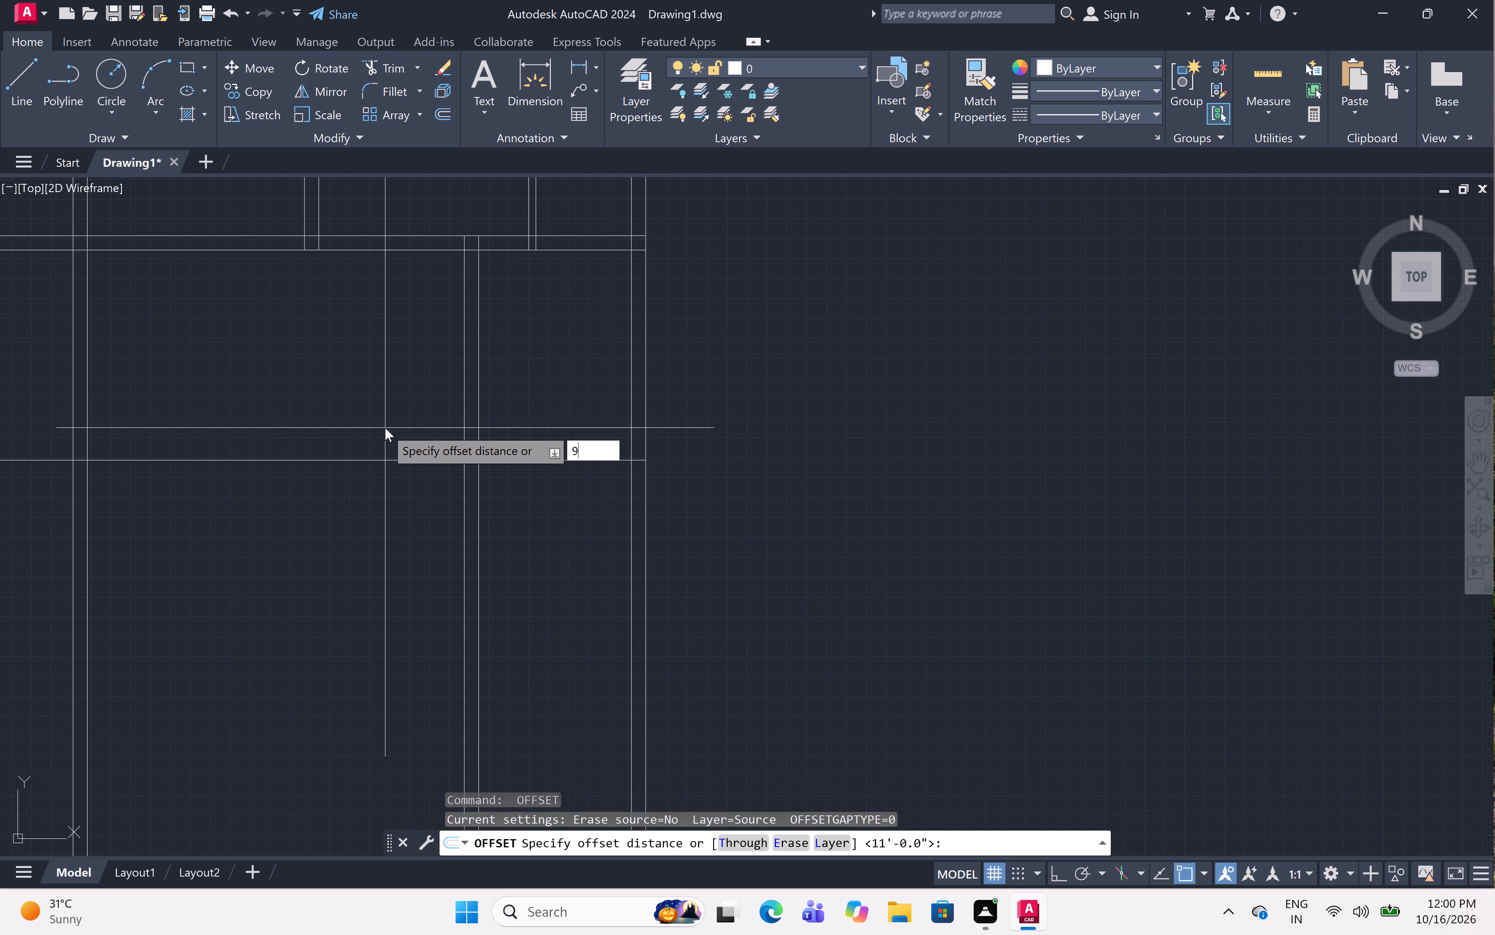
{"action": "key", "text": "shift+quotedbl"}
{"action": "key", "text": "space"}
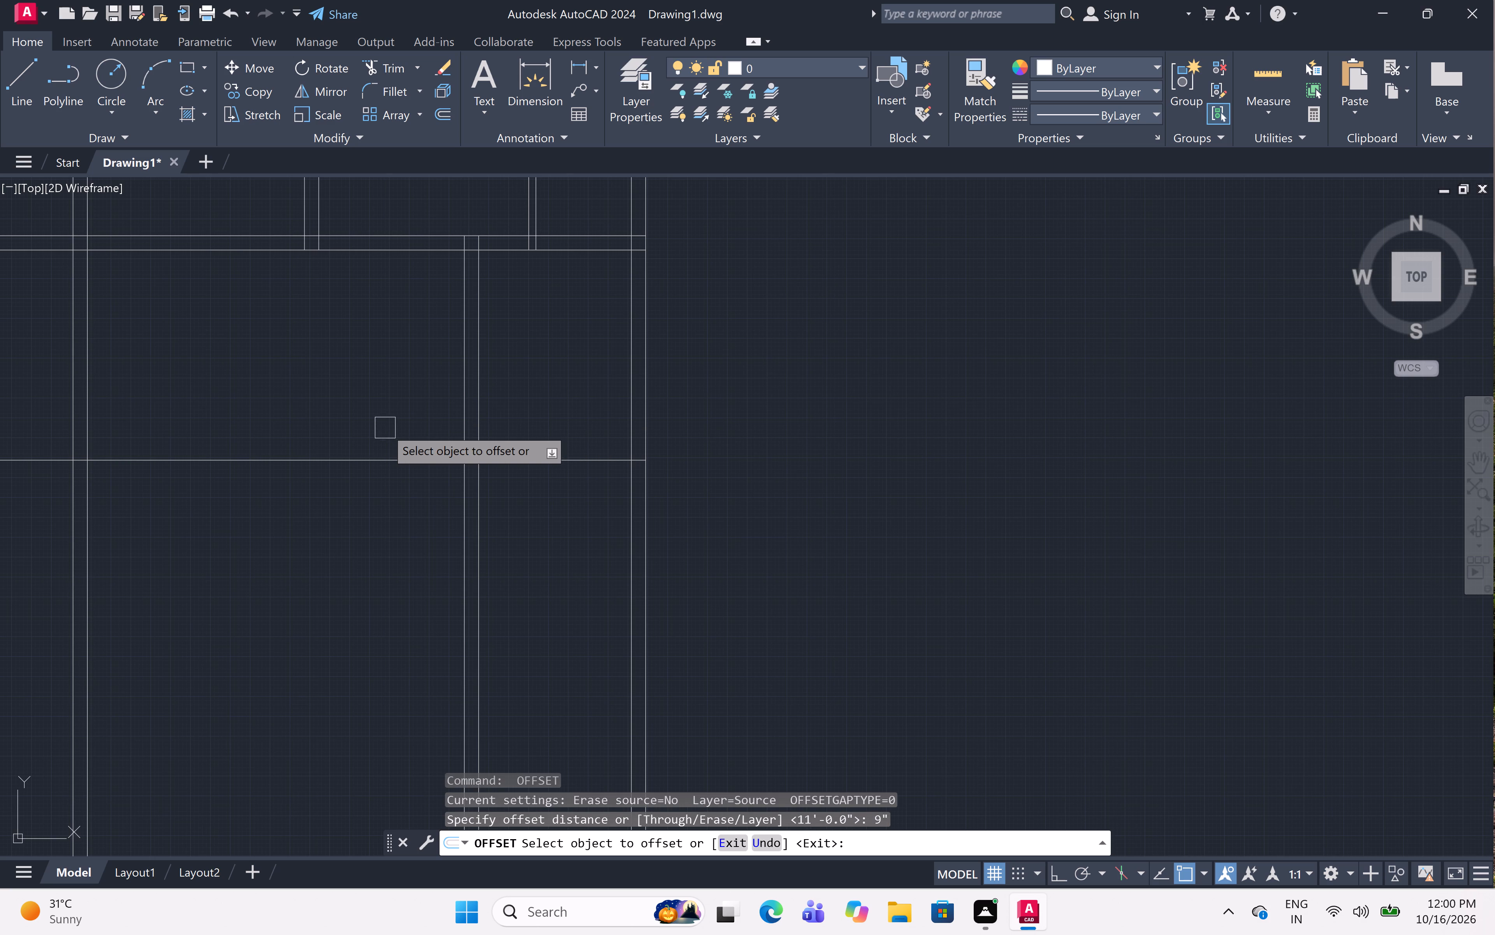
{"action": "left_click", "coordinate": [377, 467]}
{"action": "left_click", "coordinate": [357, 613]}
{"action": "scroll", "coordinate": [438, 429], "scroll_direction": "down", "scroll_amount": 1}
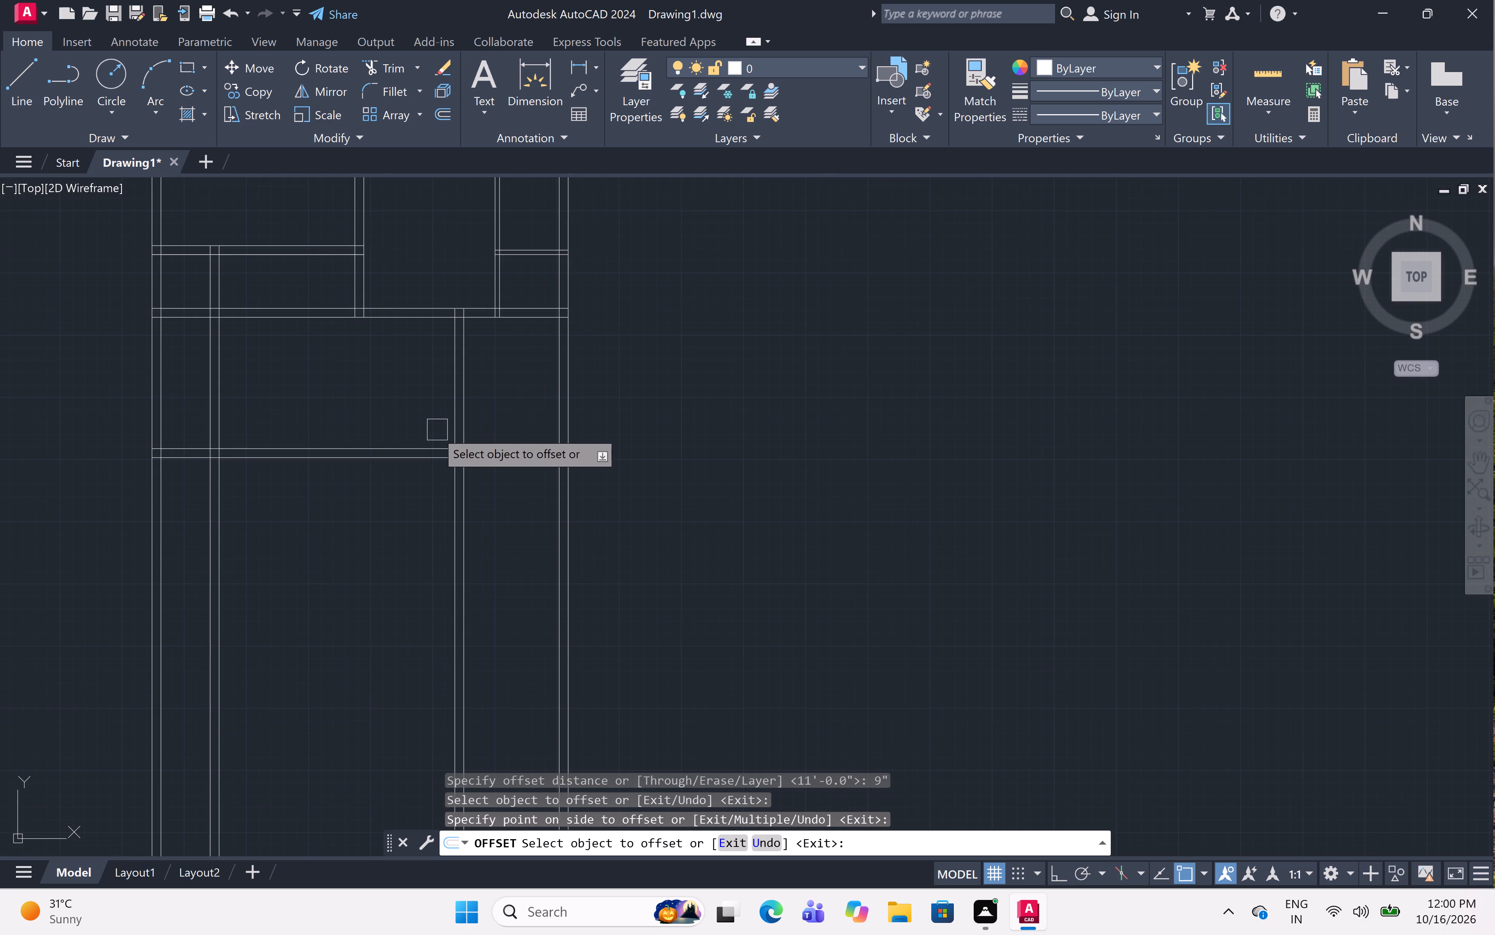
{"action": "middle_click_drag", "start_coordinate": [180, 410], "coordinate": [259, 434]}
{"action": "scroll", "coordinate": [253, 436], "scroll_direction": "up", "scroll_amount": 1}
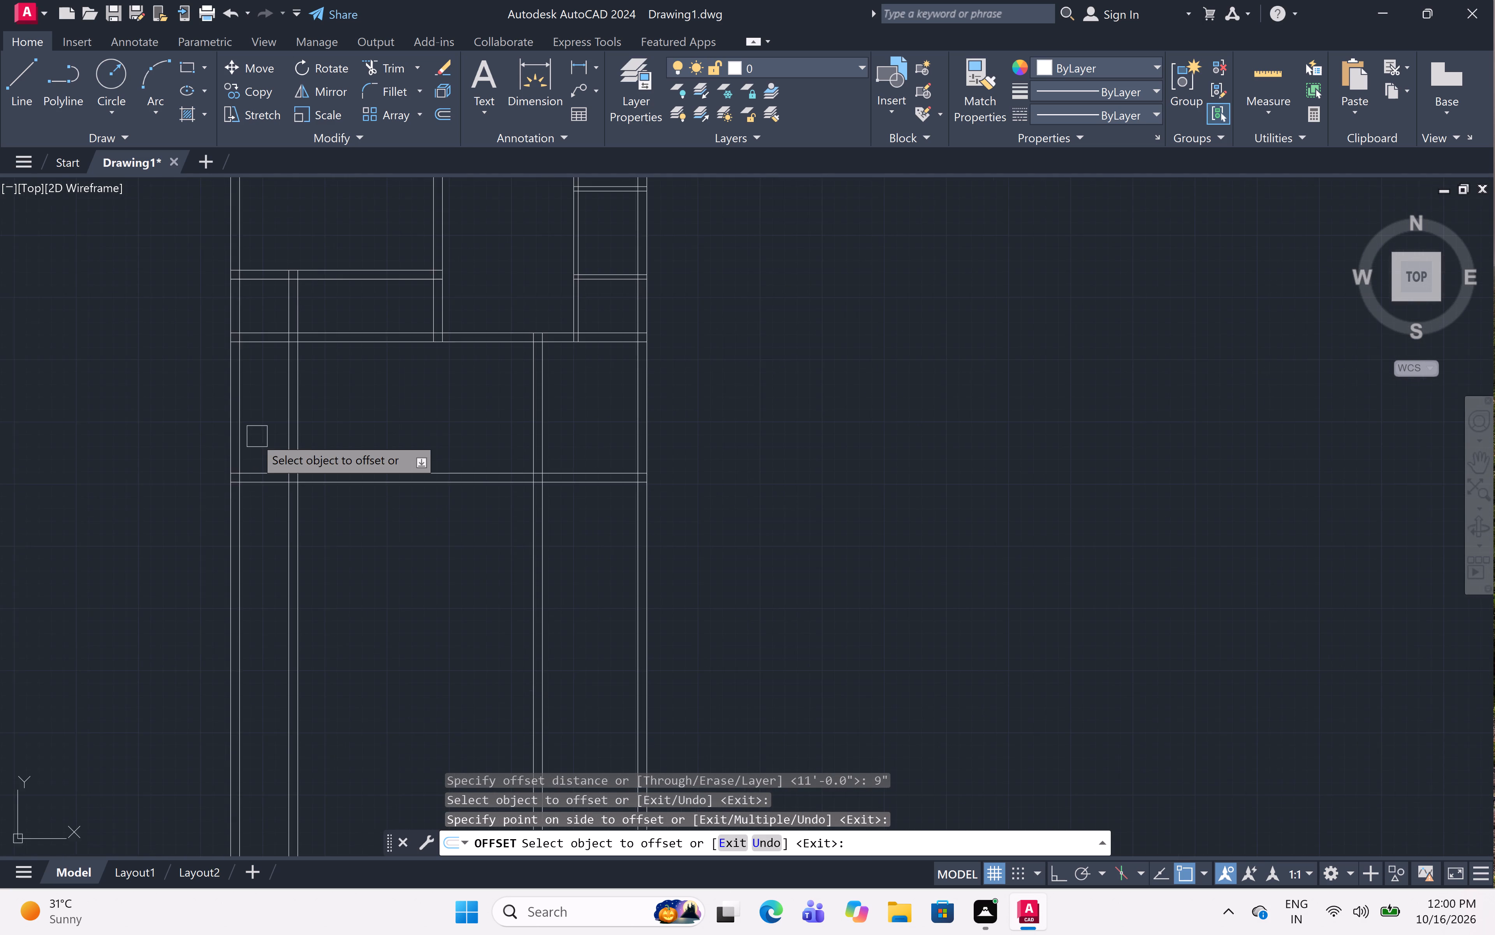
{"action": "scroll", "coordinate": [254, 437], "scroll_direction": "up", "scroll_amount": 1}
{"action": "middle_click_drag", "start_coordinate": [263, 457], "coordinate": [276, 347]}
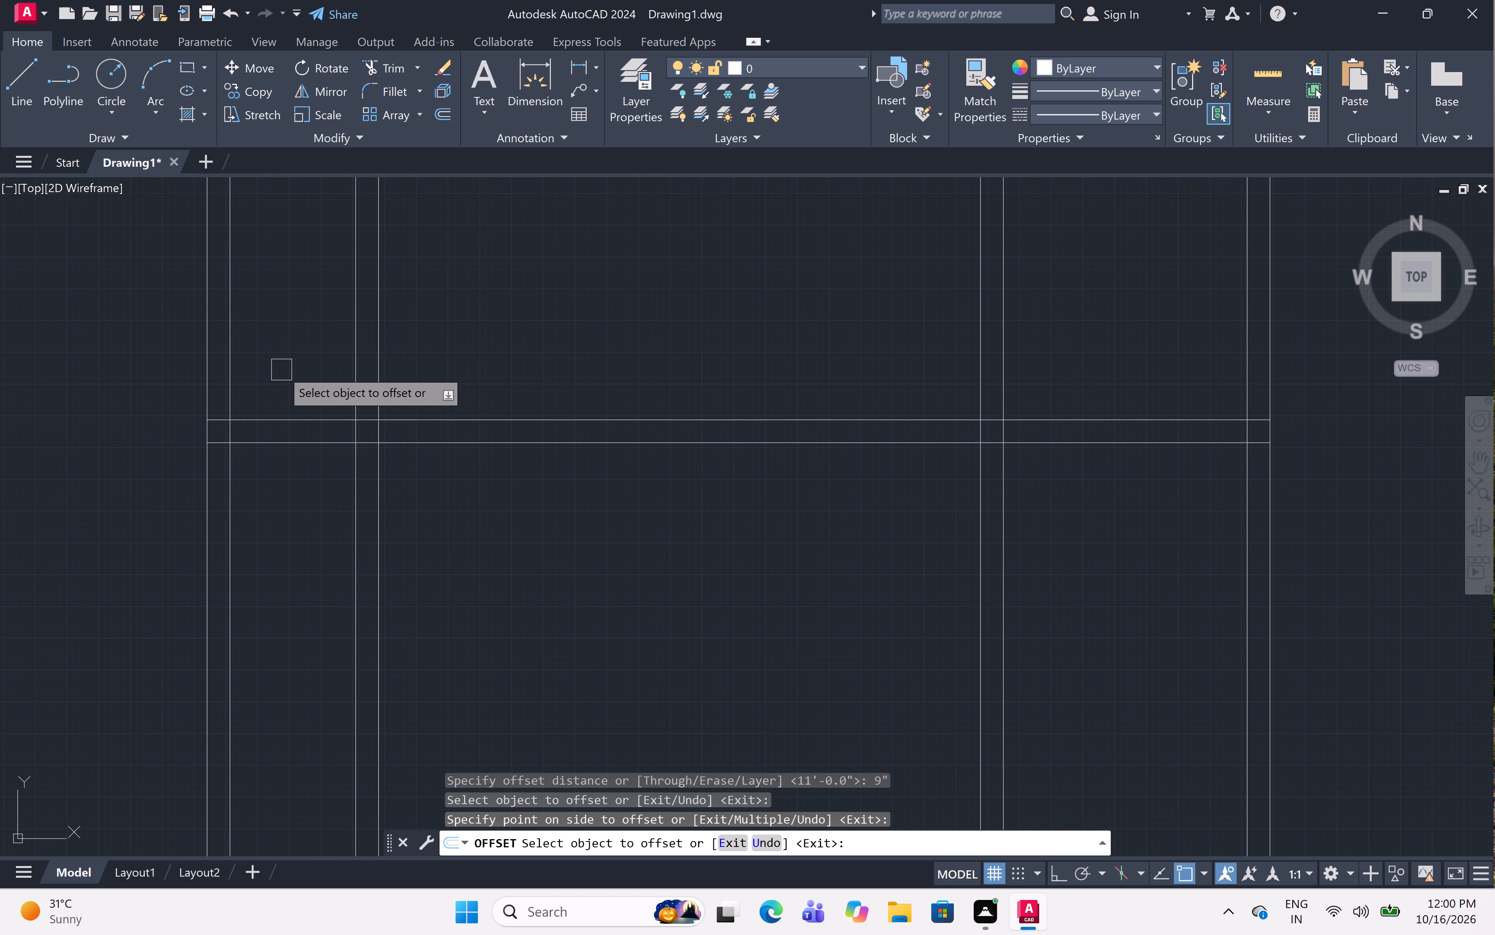
{"action": "key", "text": "Escape"}
Offset the top line of the second full-width horizontal wall 5' upward.
{"action": "type", "text": "off"}
{"action": "key", "text": "space"}
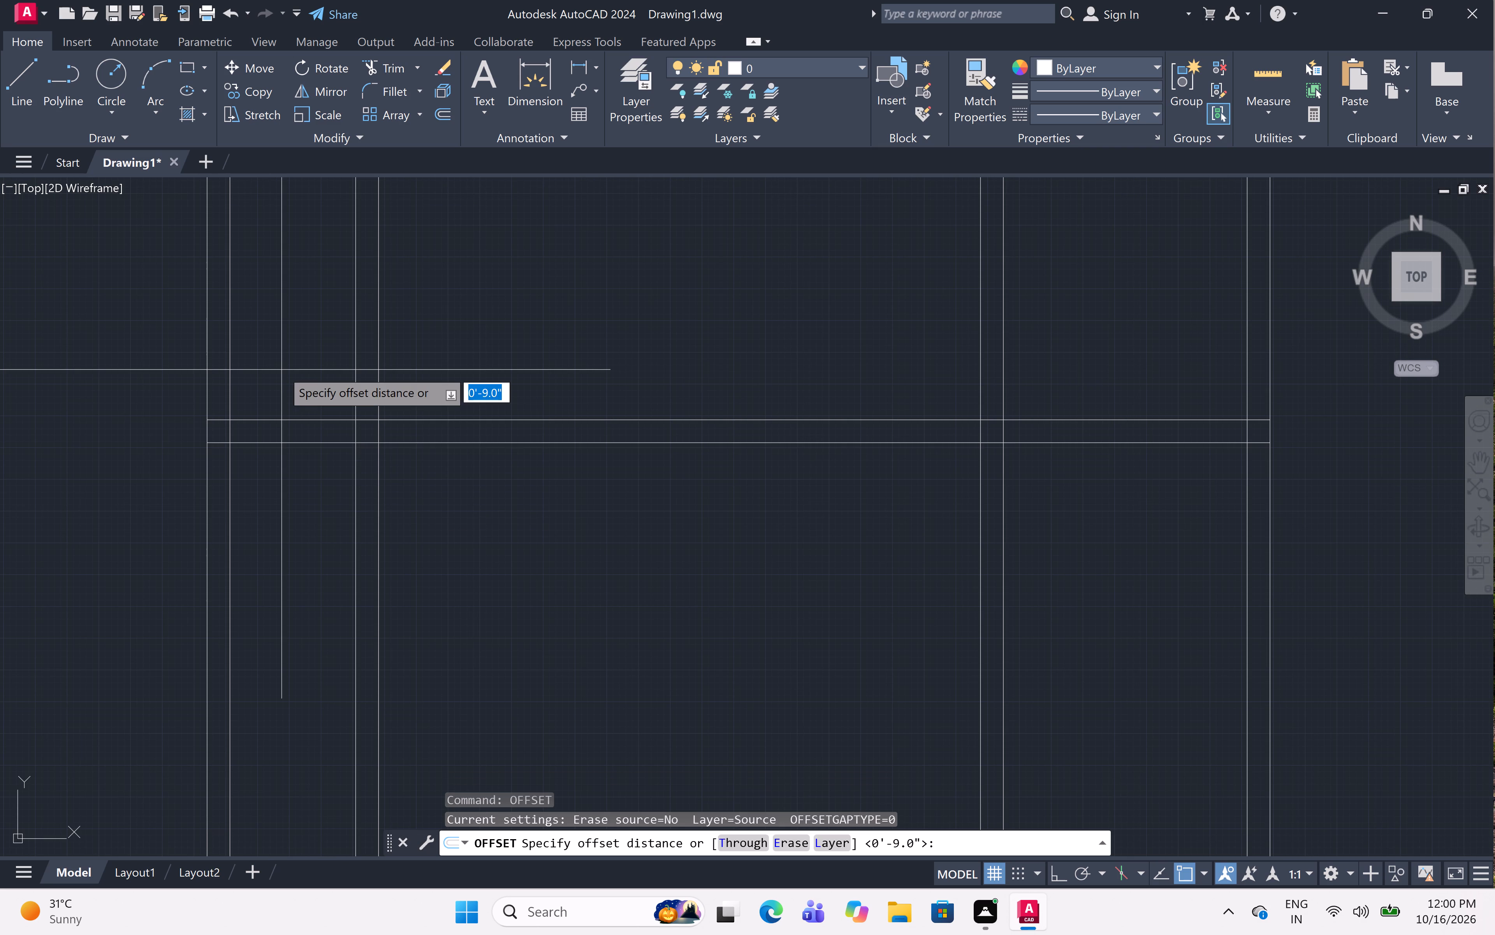
{"action": "type", "text": "5'"}
{"action": "key", "text": "space"}
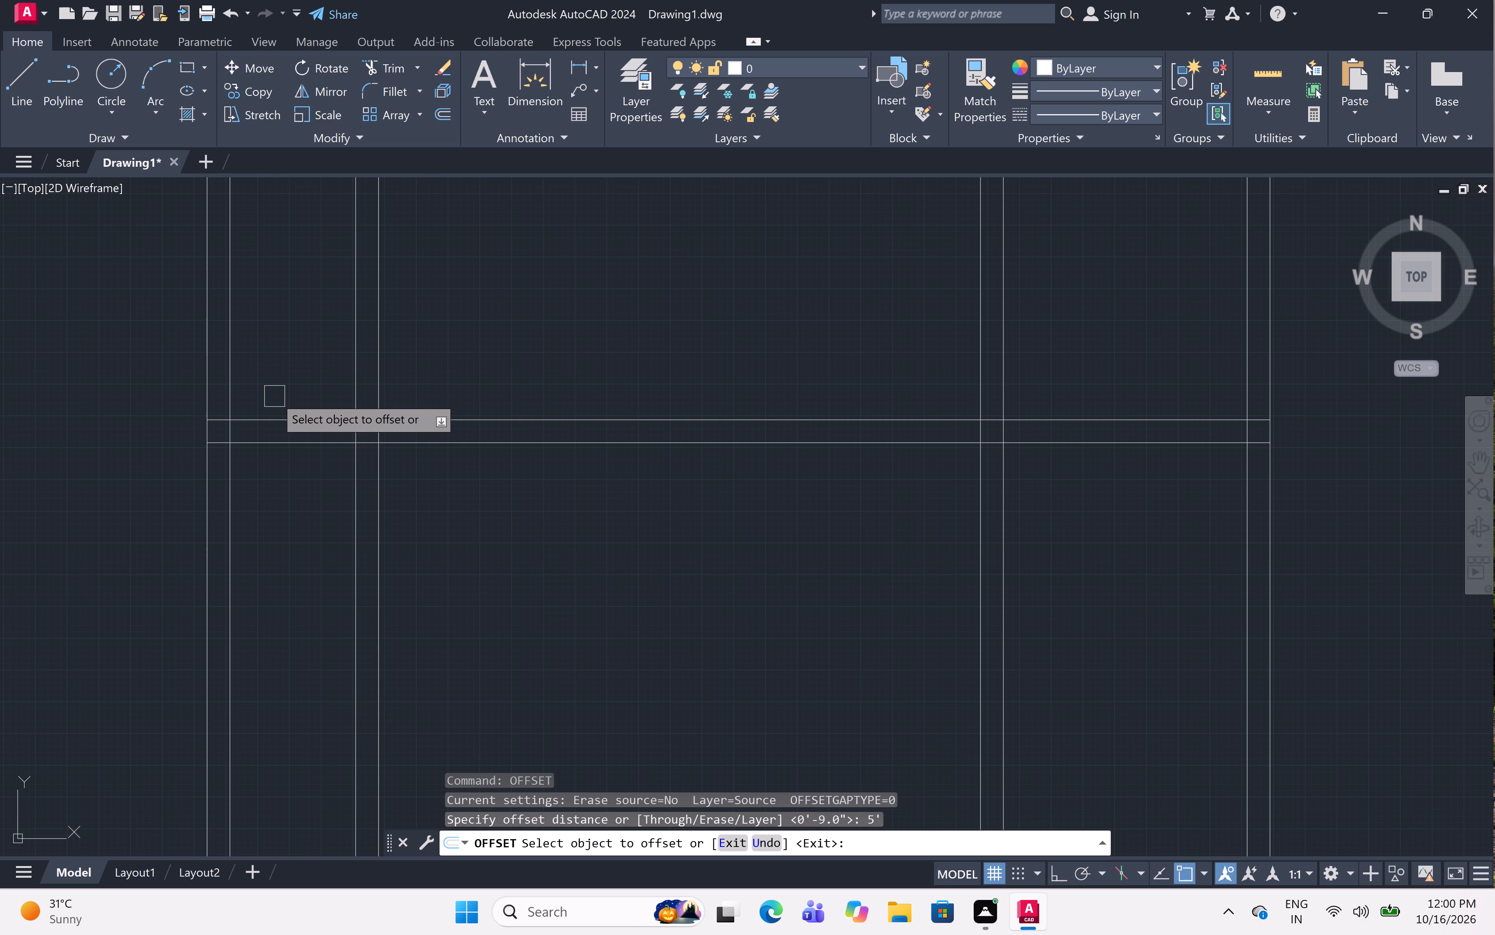
{"action": "left_click", "coordinate": [287, 412]}
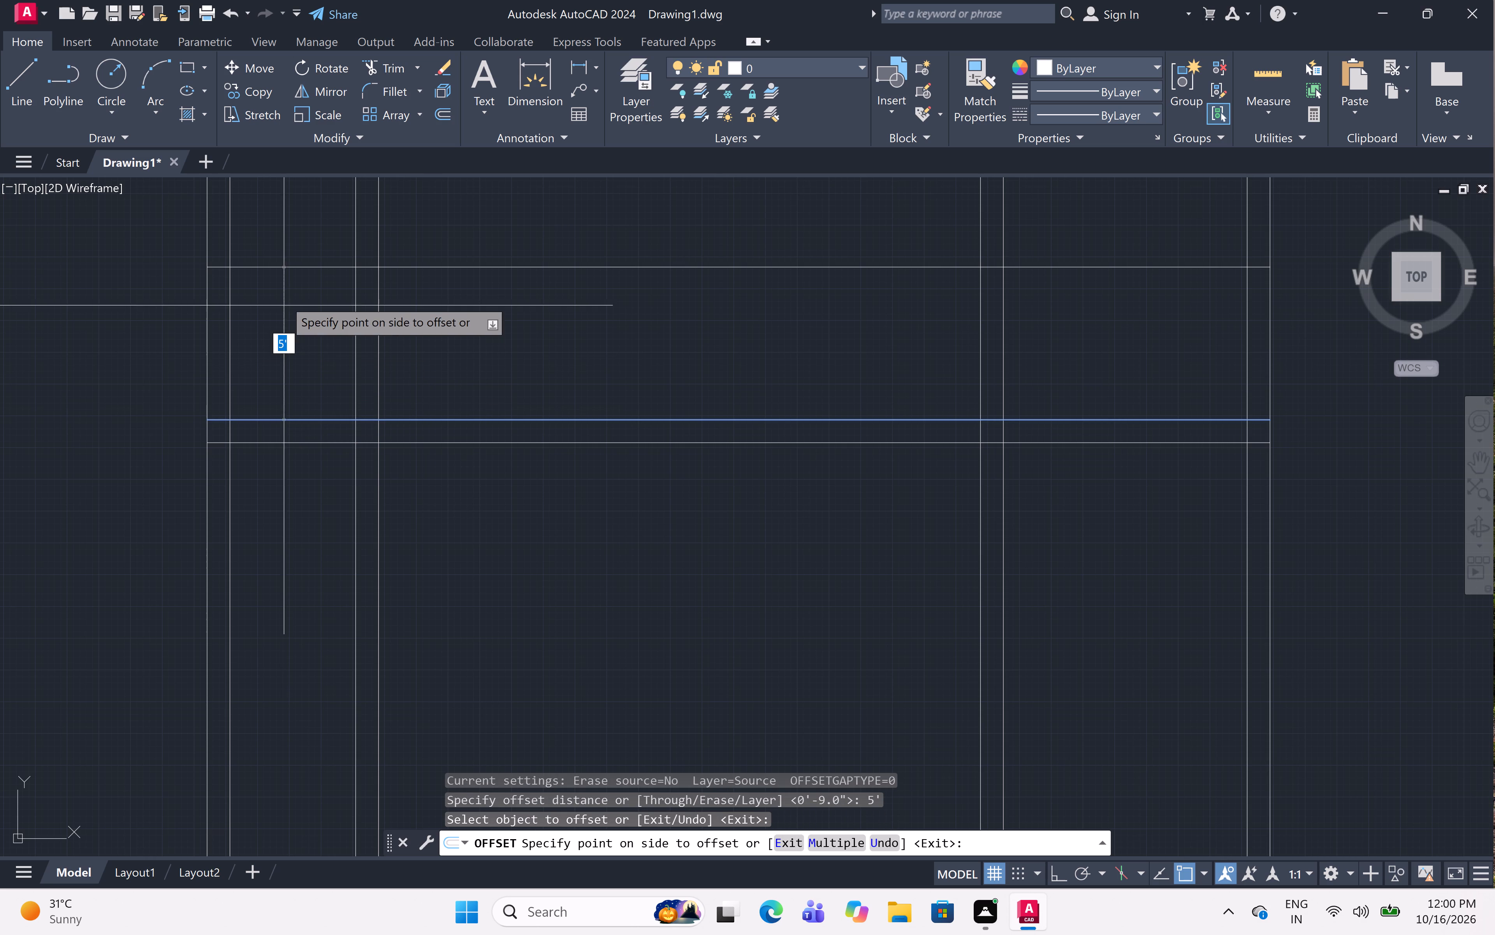
{"action": "left_click", "coordinate": [286, 248]}
{"action": "key", "text": "space"}
Offset the new horizontal line 4.5" upward to form a partition above the second full-width wall.
{"action": "key", "text": "space"}
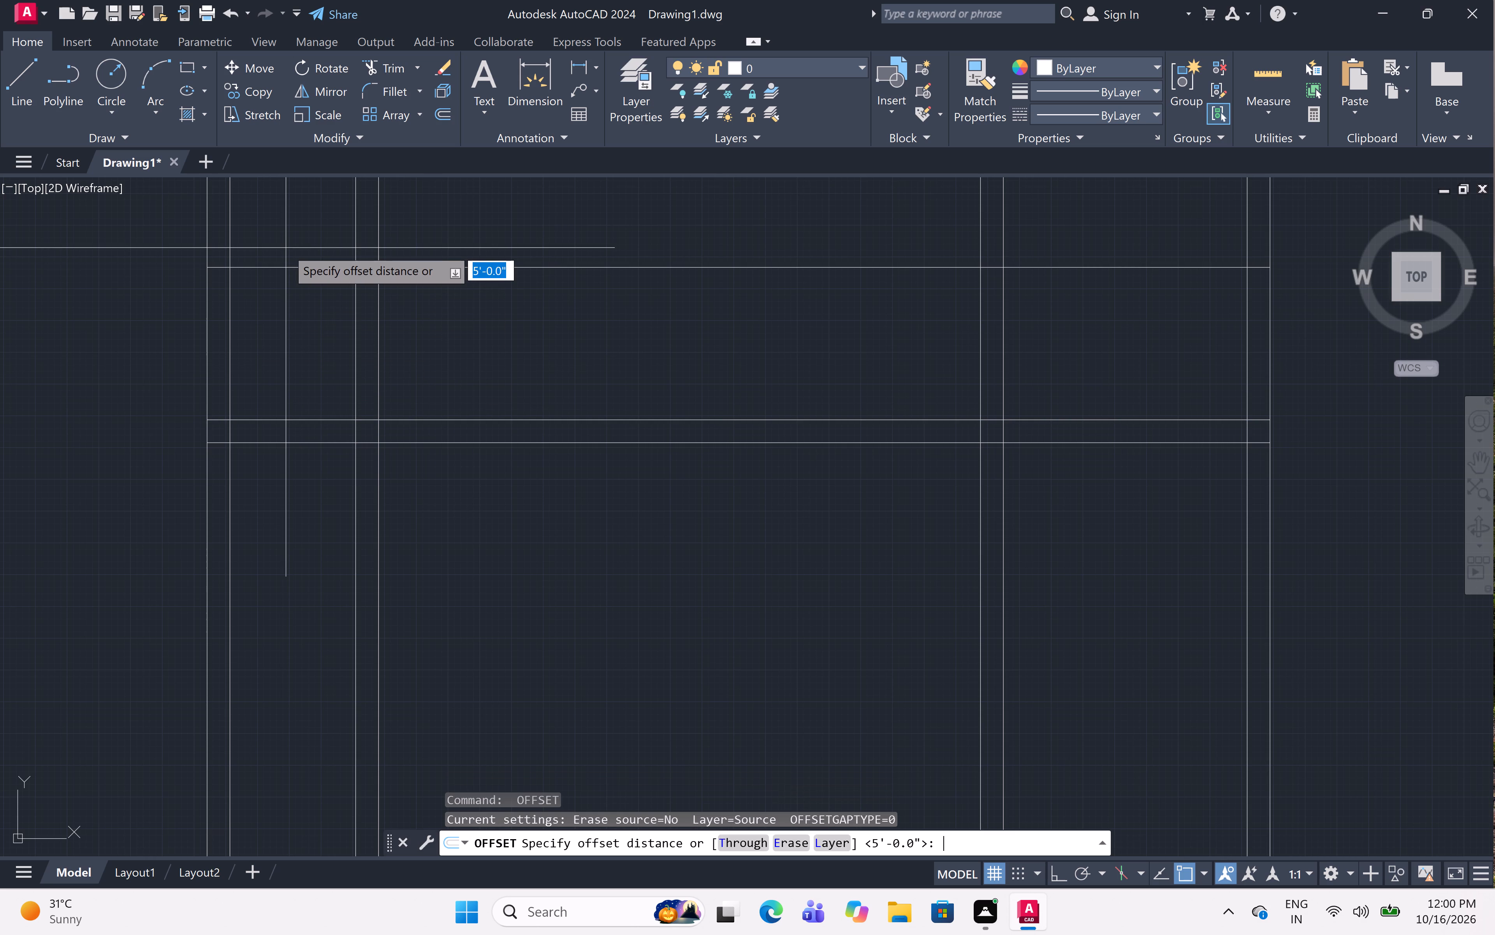
{"action": "key", "text": "4"}
{"action": "key", "text": "period"}
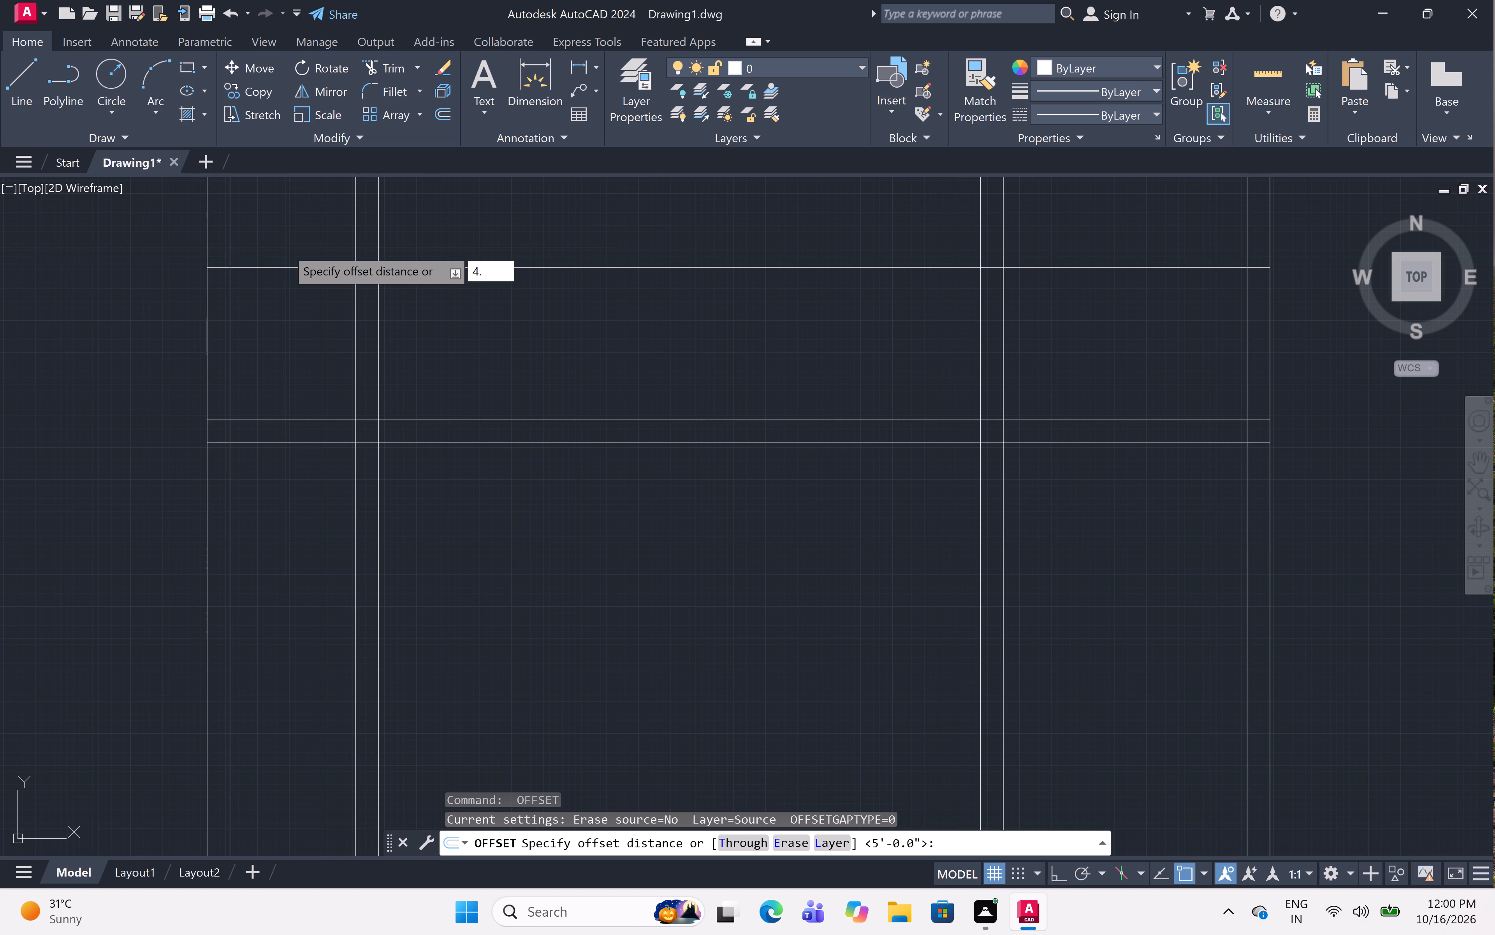
{"action": "type", "text": "5\""}
{"action": "key", "text": "space"}
{"action": "left_click", "coordinate": [292, 270]}
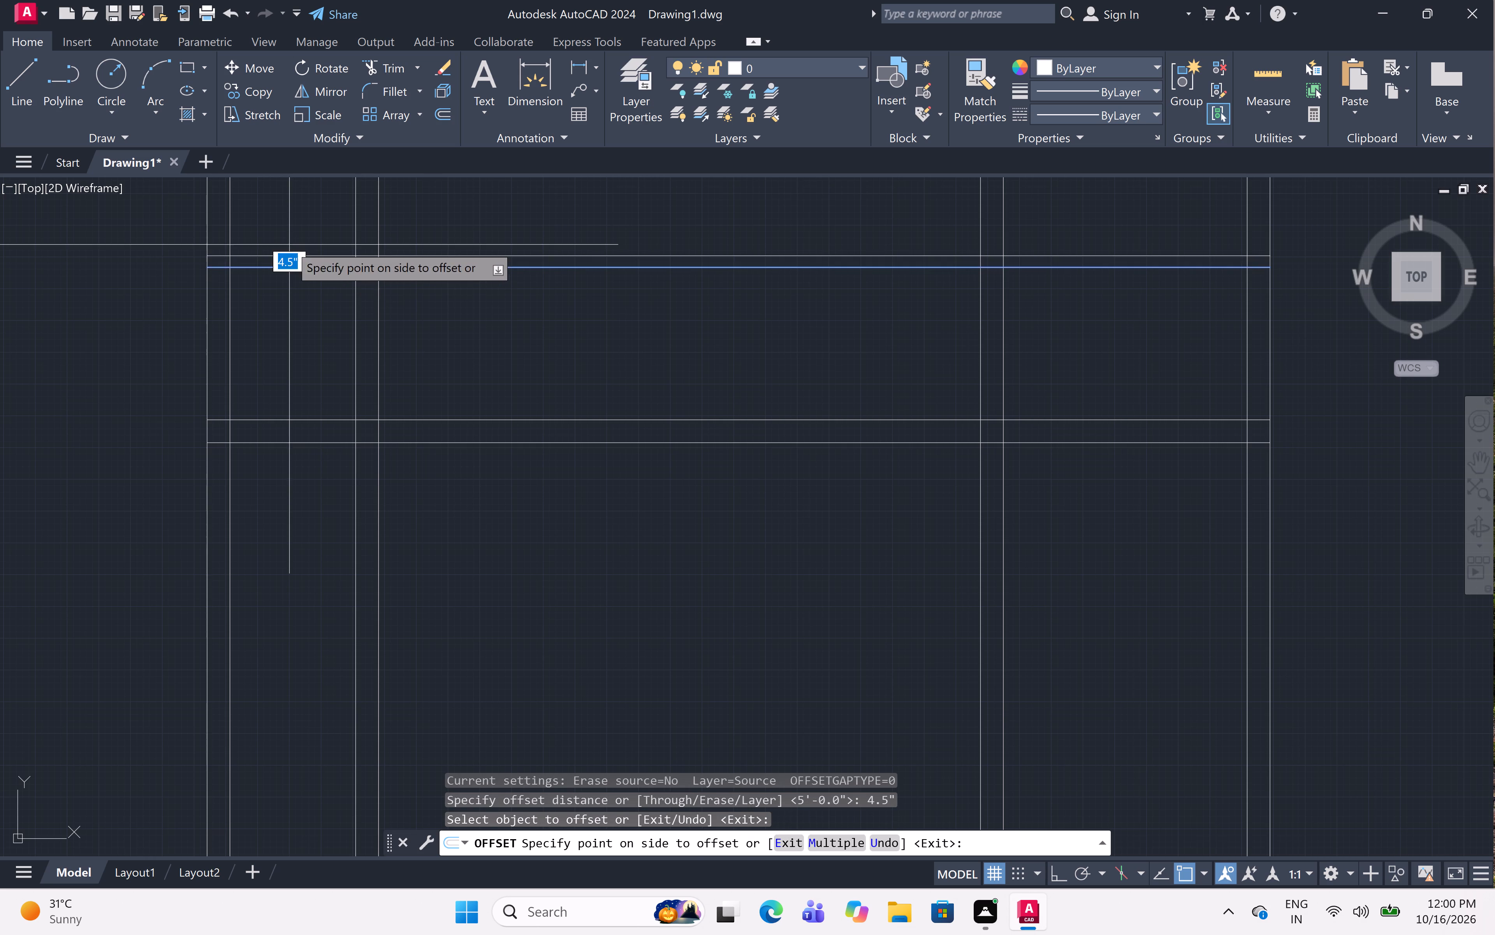
{"action": "left_click", "coordinate": [290, 227]}
{"action": "key", "text": "Escape"}
Trim the 4.5" partition's two lines to the right of the inner 9" vertical wall, leaving only the narrow left bay.
{"action": "key", "text": "r"}
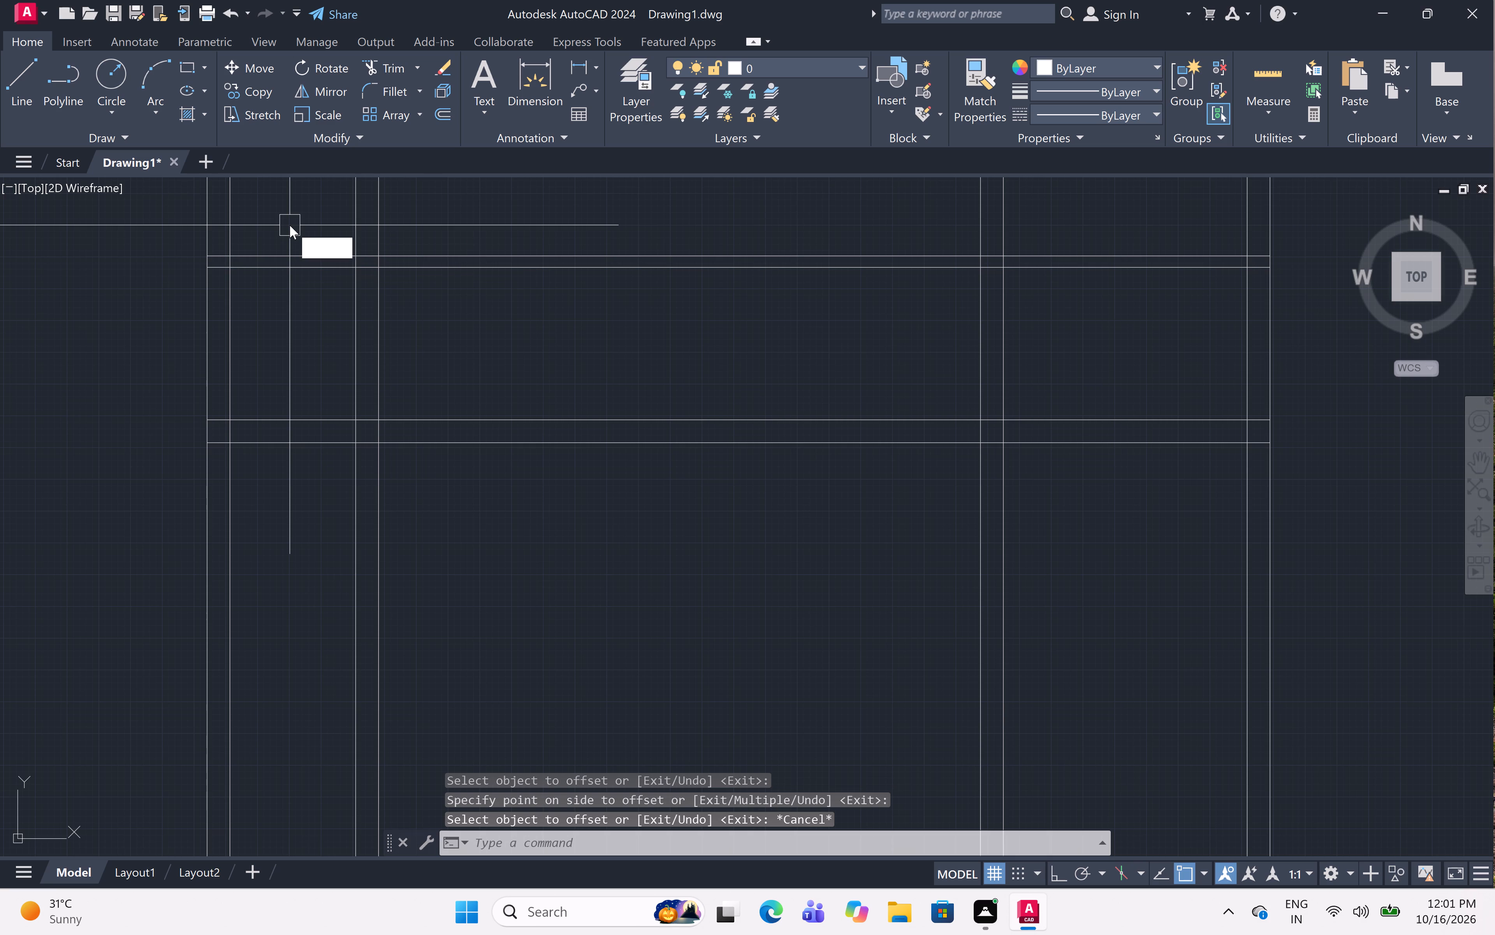
{"action": "key", "text": "BackSpace"}
{"action": "type", "text": "tr"}
{"action": "key", "text": "space"}
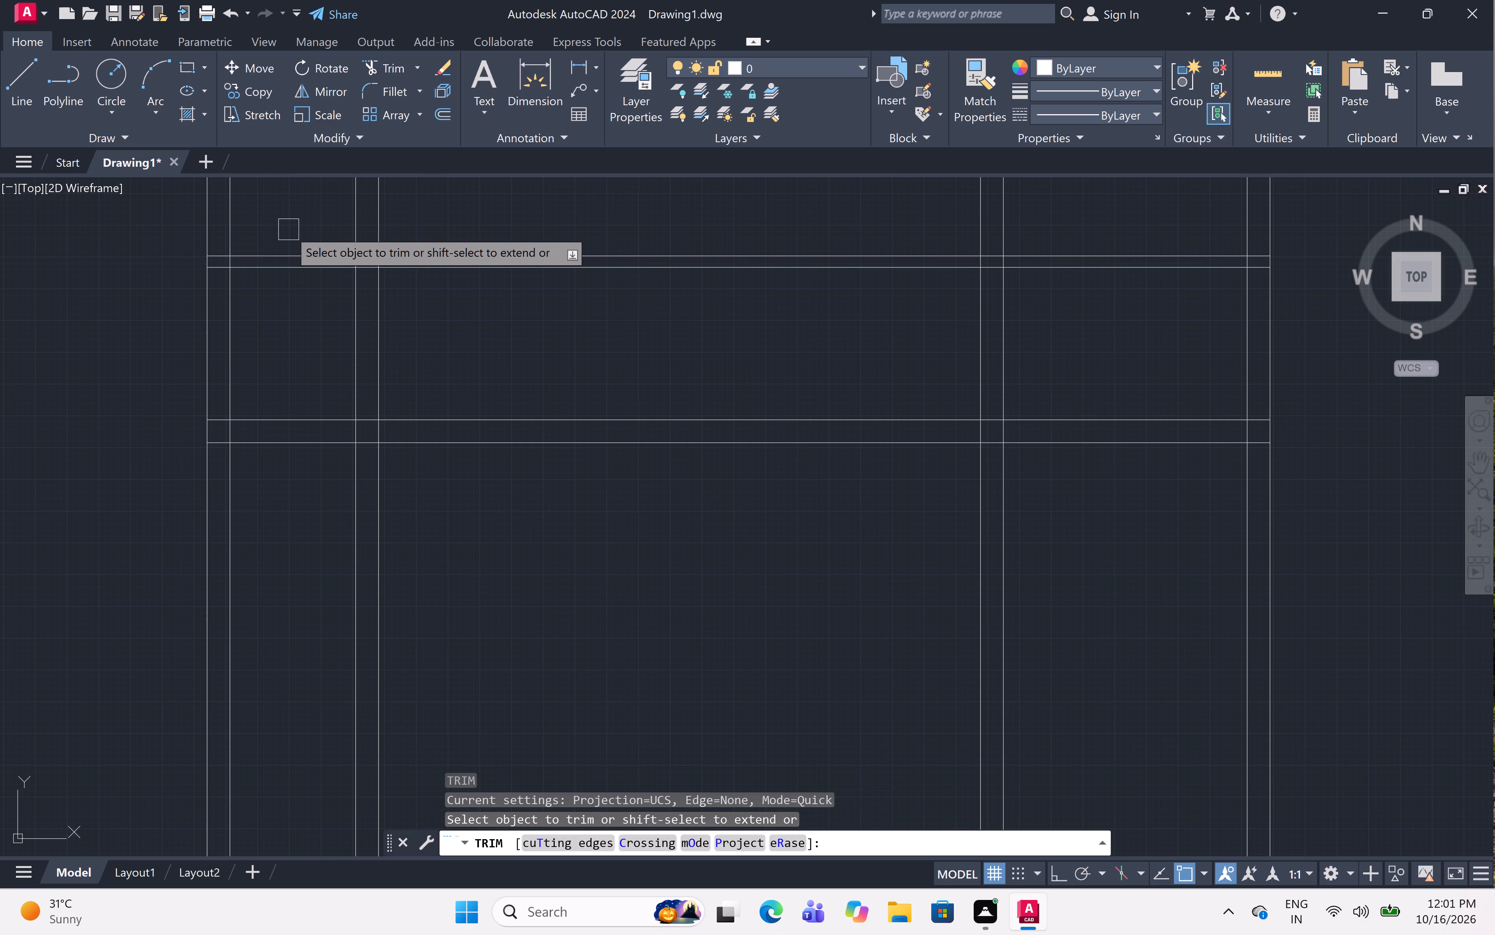
{"action": "scroll", "coordinate": [46, 259], "scroll_direction": "up", "scroll_amount": 2}
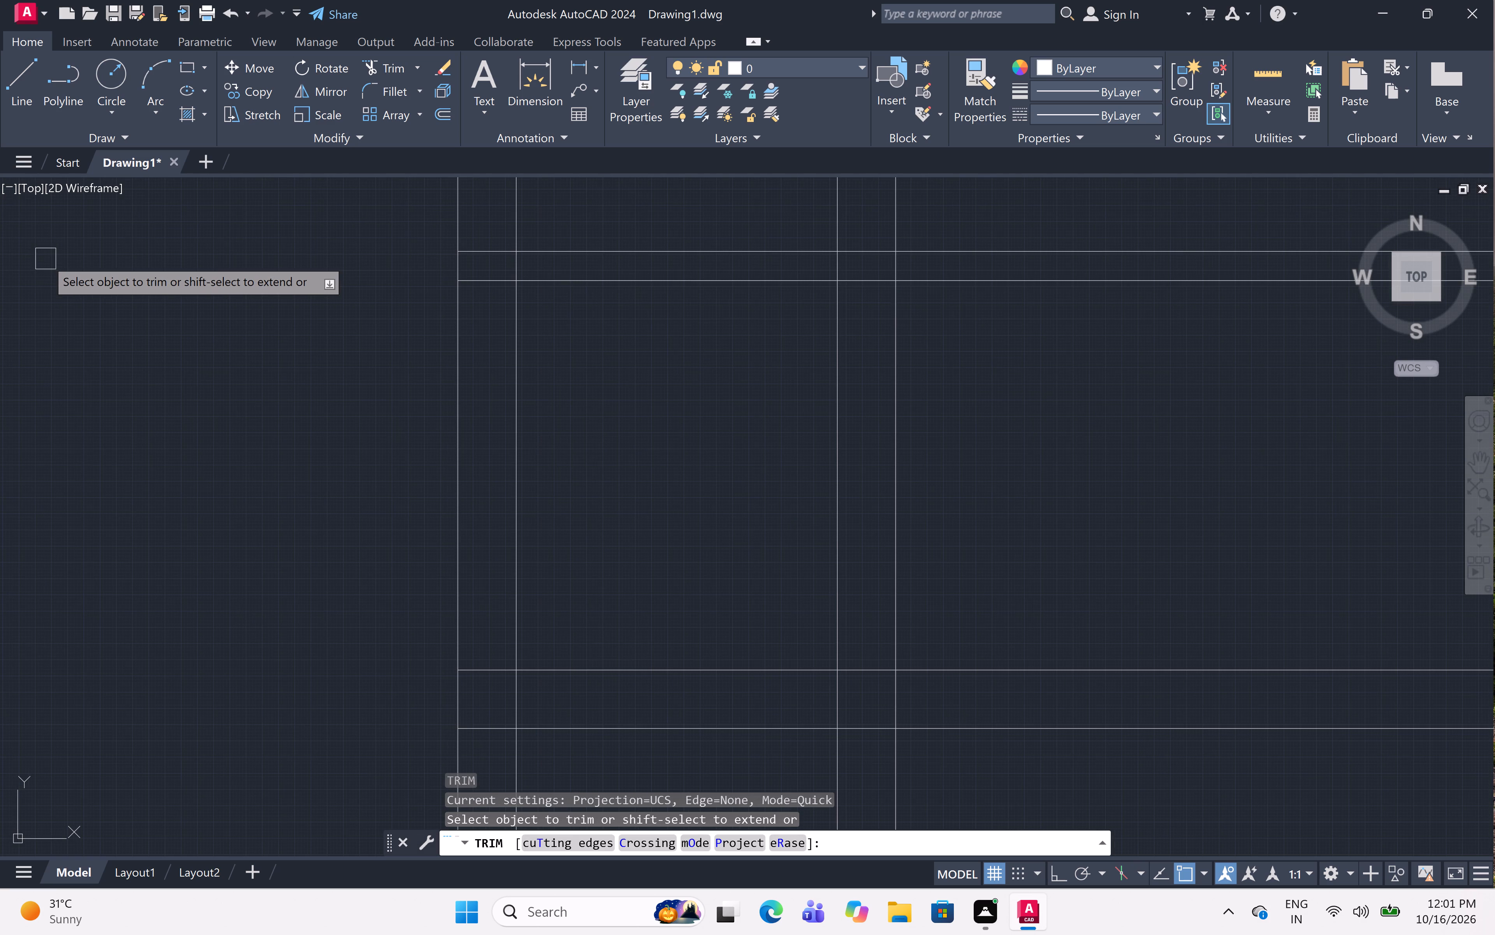
{"action": "left_click", "coordinate": [1038, 205]}
{"action": "left_click", "coordinate": [1016, 322]}
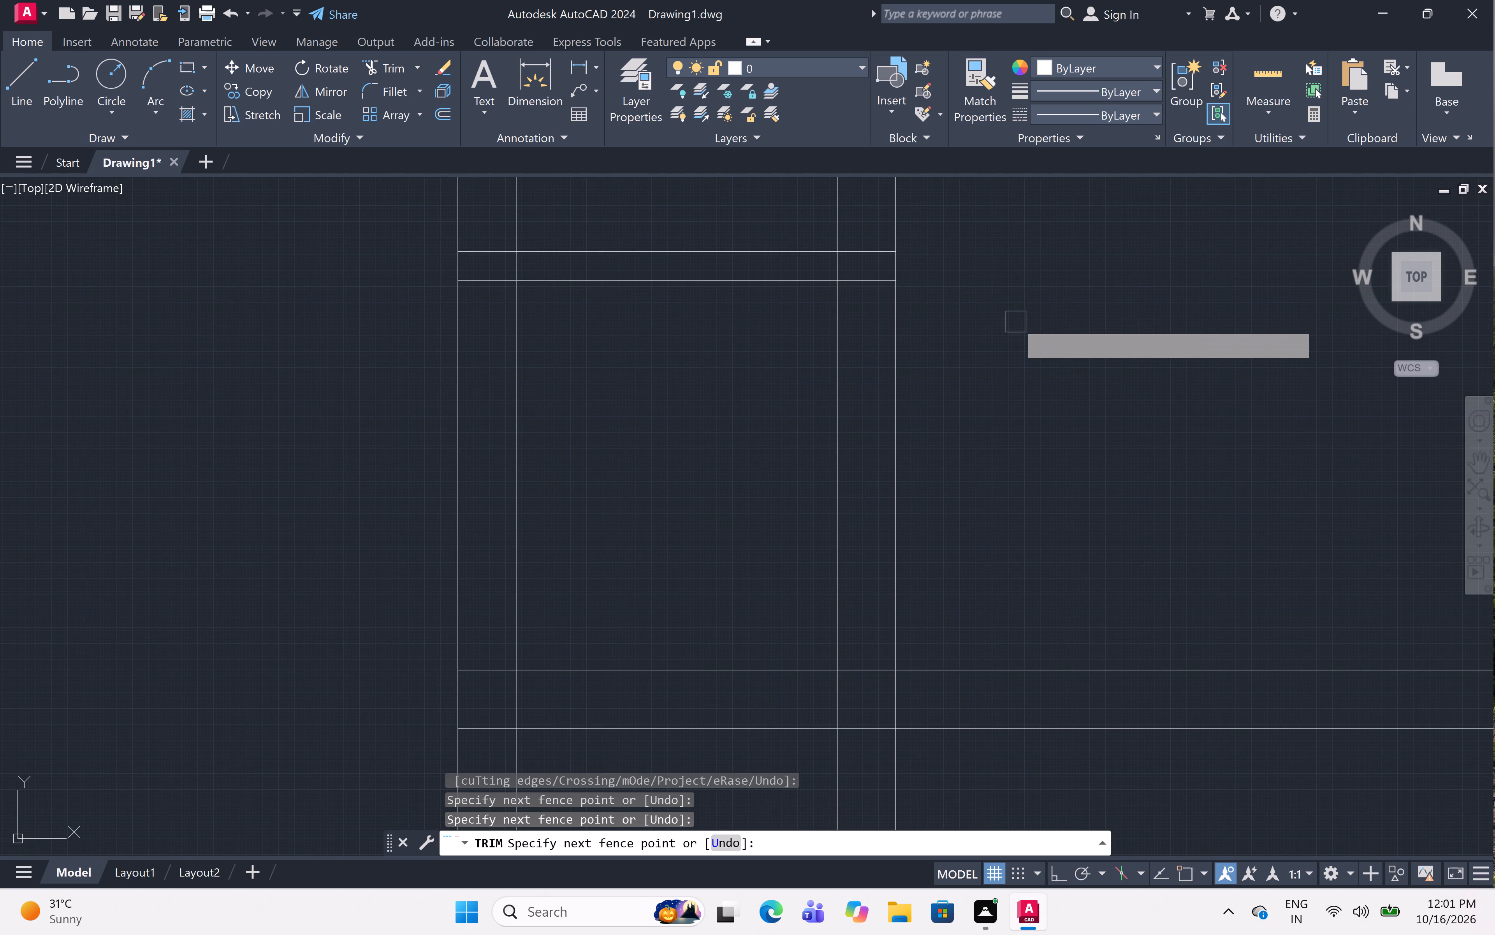
Trim the first full-width wall's lines out of the narrow left bay, including the stubs inside the left outer wall.
{"action": "scroll", "coordinate": [1010, 308], "scroll_direction": "down", "scroll_amount": 5}
{"action": "middle_click_drag", "start_coordinate": [1025, 289], "coordinate": [815, 436]}
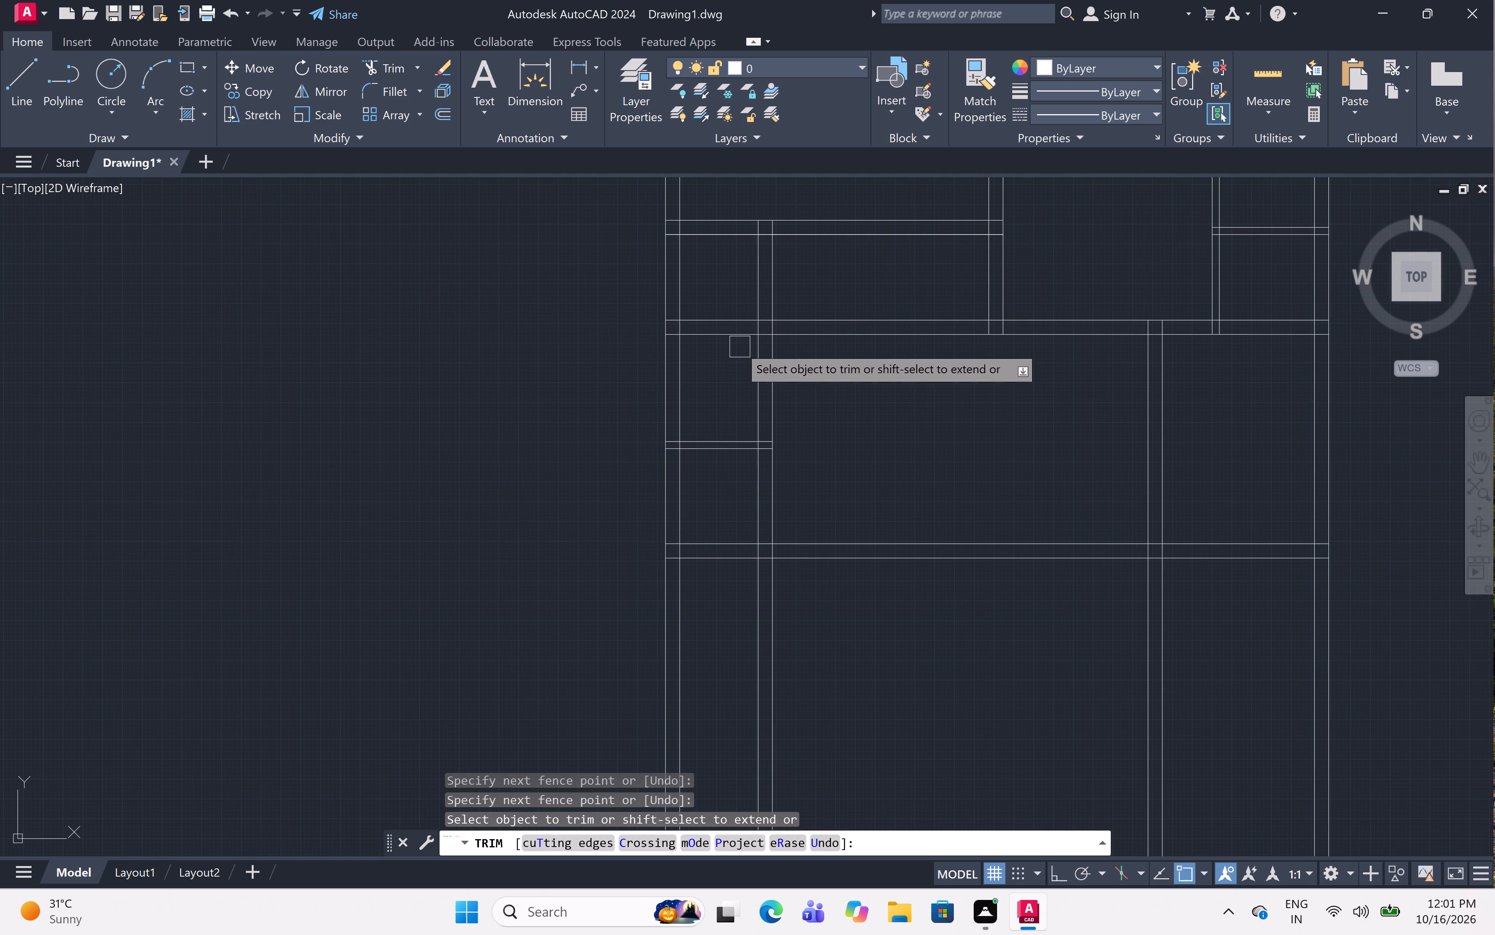
{"action": "scroll", "coordinate": [739, 344], "scroll_direction": "up", "scroll_amount": 3}
{"action": "left_click", "coordinate": [719, 256]}
{"action": "left_click", "coordinate": [711, 391]}
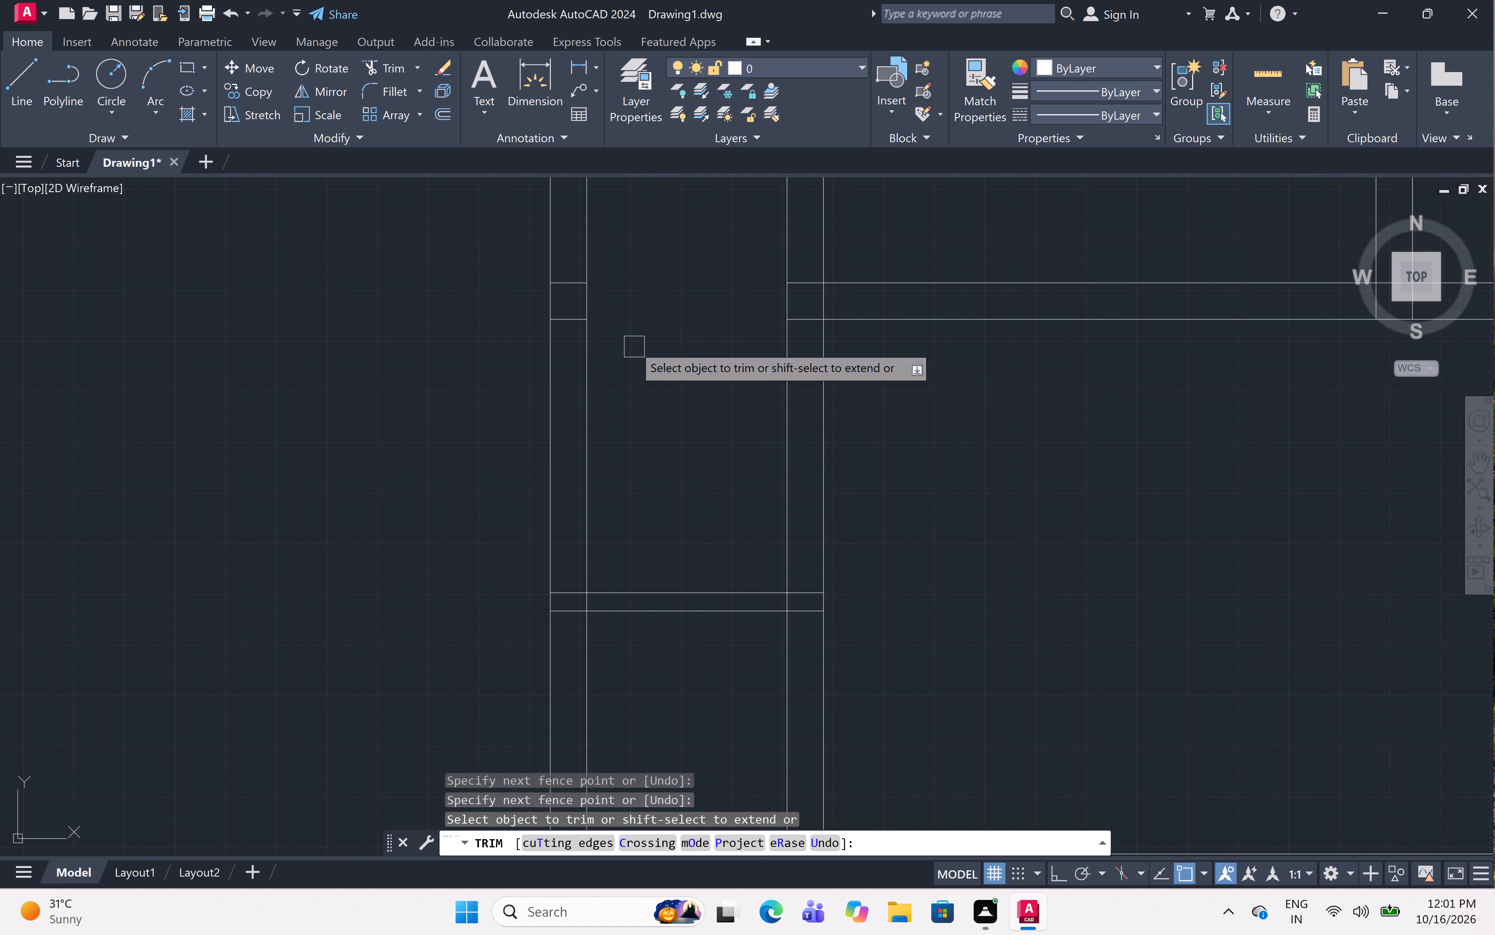
{"action": "scroll", "coordinate": [567, 288], "scroll_direction": "up", "scroll_amount": 3}
{"action": "left_click", "coordinate": [587, 219]}
{"action": "left_click", "coordinate": [555, 416]}
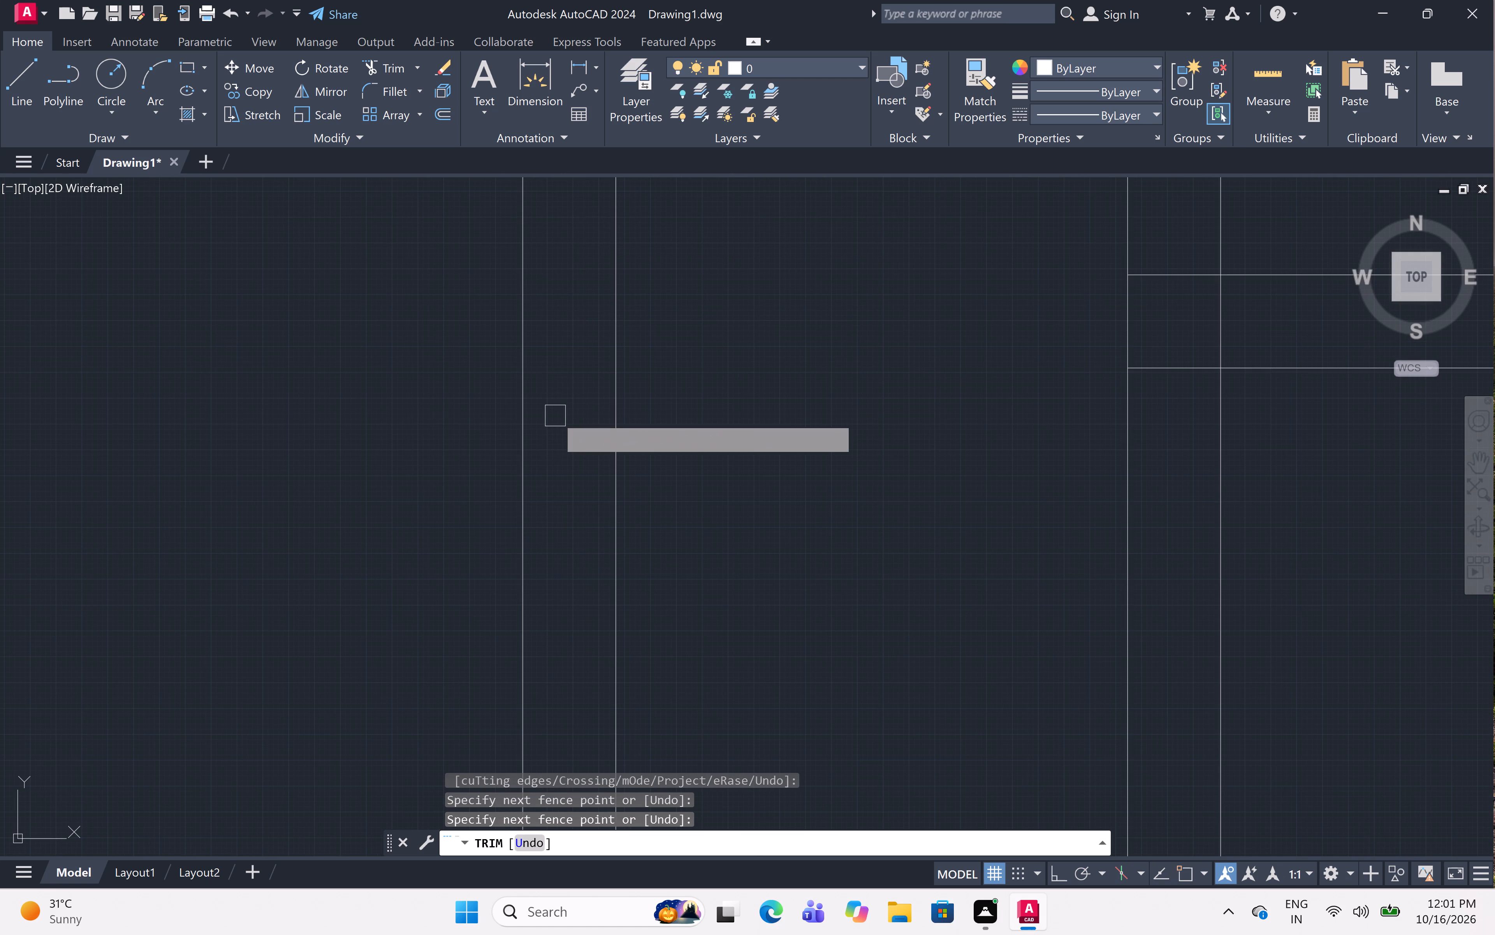
{"action": "scroll", "coordinate": [555, 400], "scroll_direction": "down", "scroll_amount": 5}
{"action": "scroll", "coordinate": [667, 341], "scroll_direction": "down", "scroll_amount": 2}
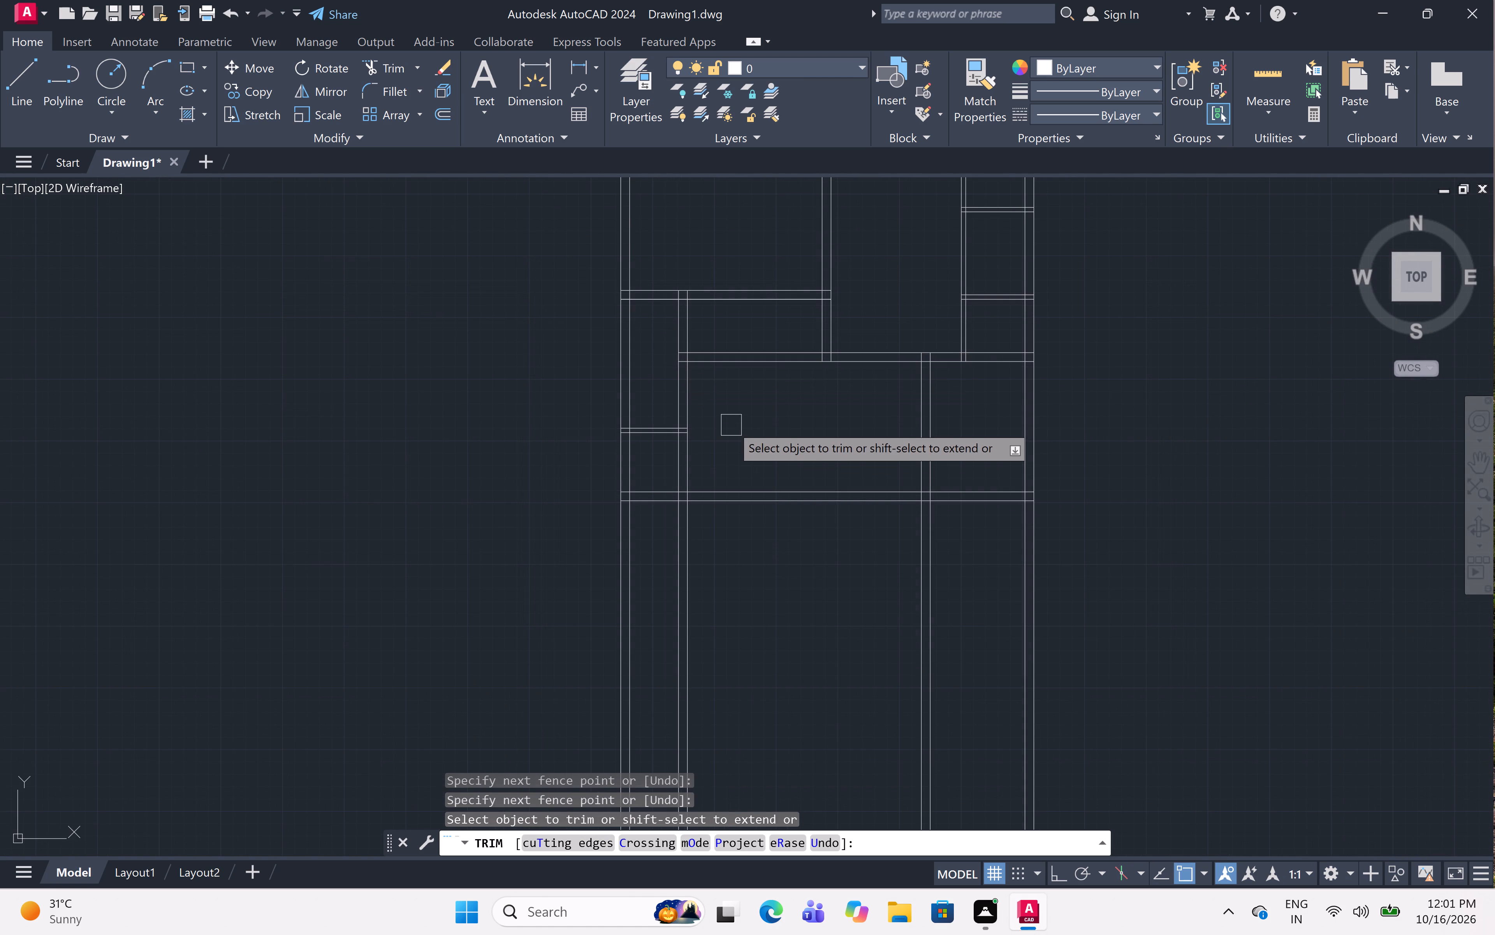
{"action": "key", "text": "Escape"}
Offset the left line of the 9" vertical wall beside the top-left room 5' to the left.
{"action": "scroll", "coordinate": [857, 316], "scroll_direction": "up", "scroll_amount": 1}
{"action": "middle_click_drag", "start_coordinate": [857, 314], "coordinate": [856, 369]}
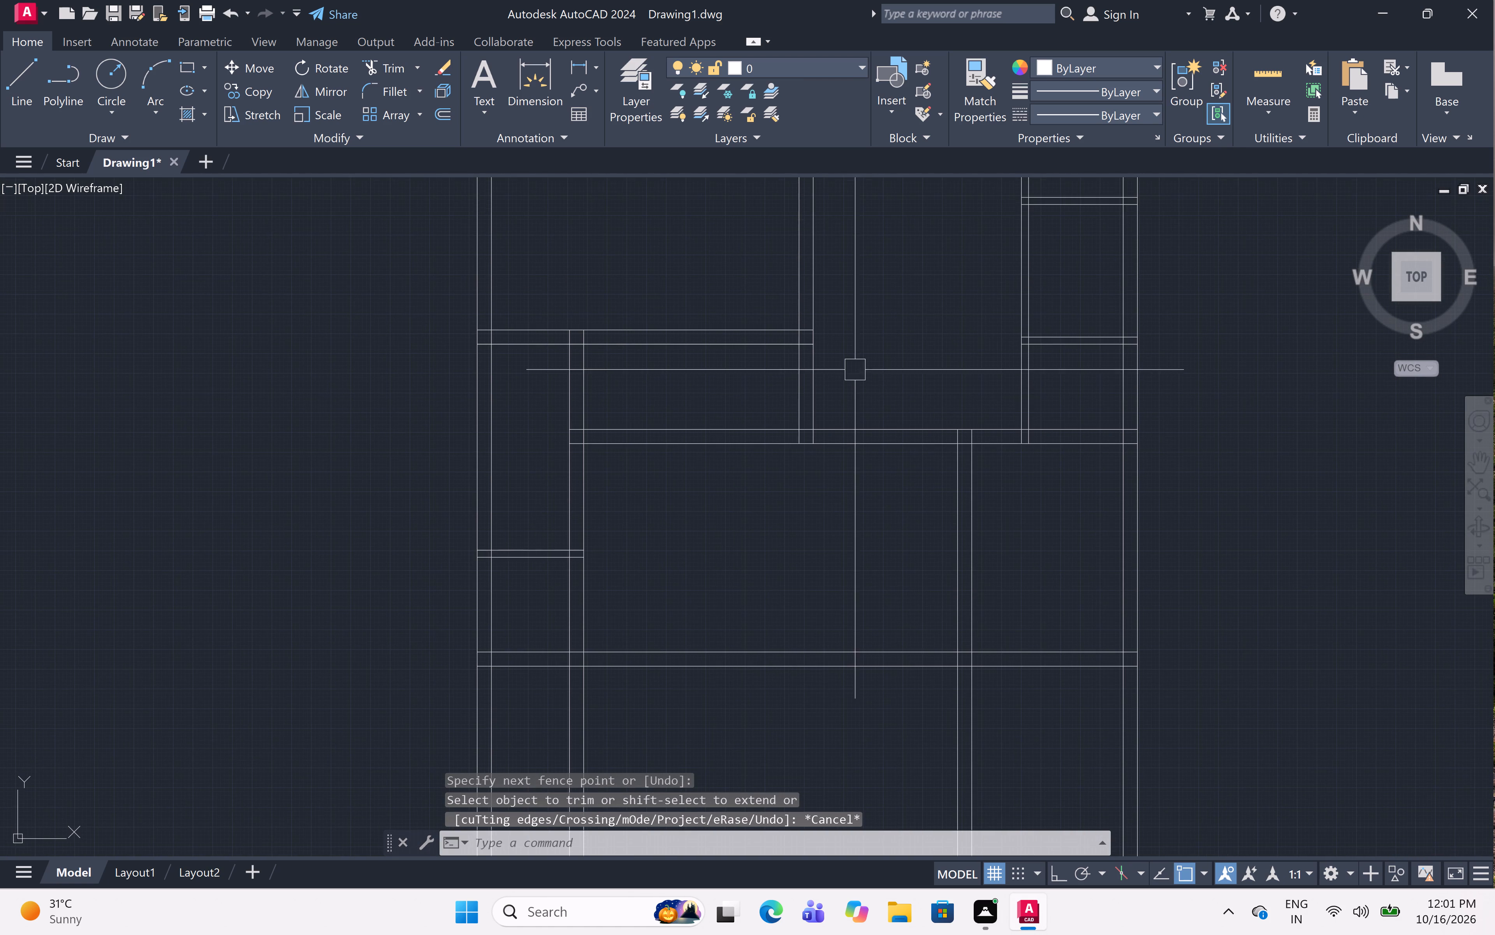
{"action": "scroll", "coordinate": [851, 357], "scroll_direction": "down", "scroll_amount": 1}
{"action": "middle_click_drag", "start_coordinate": [851, 356], "coordinate": [817, 397]}
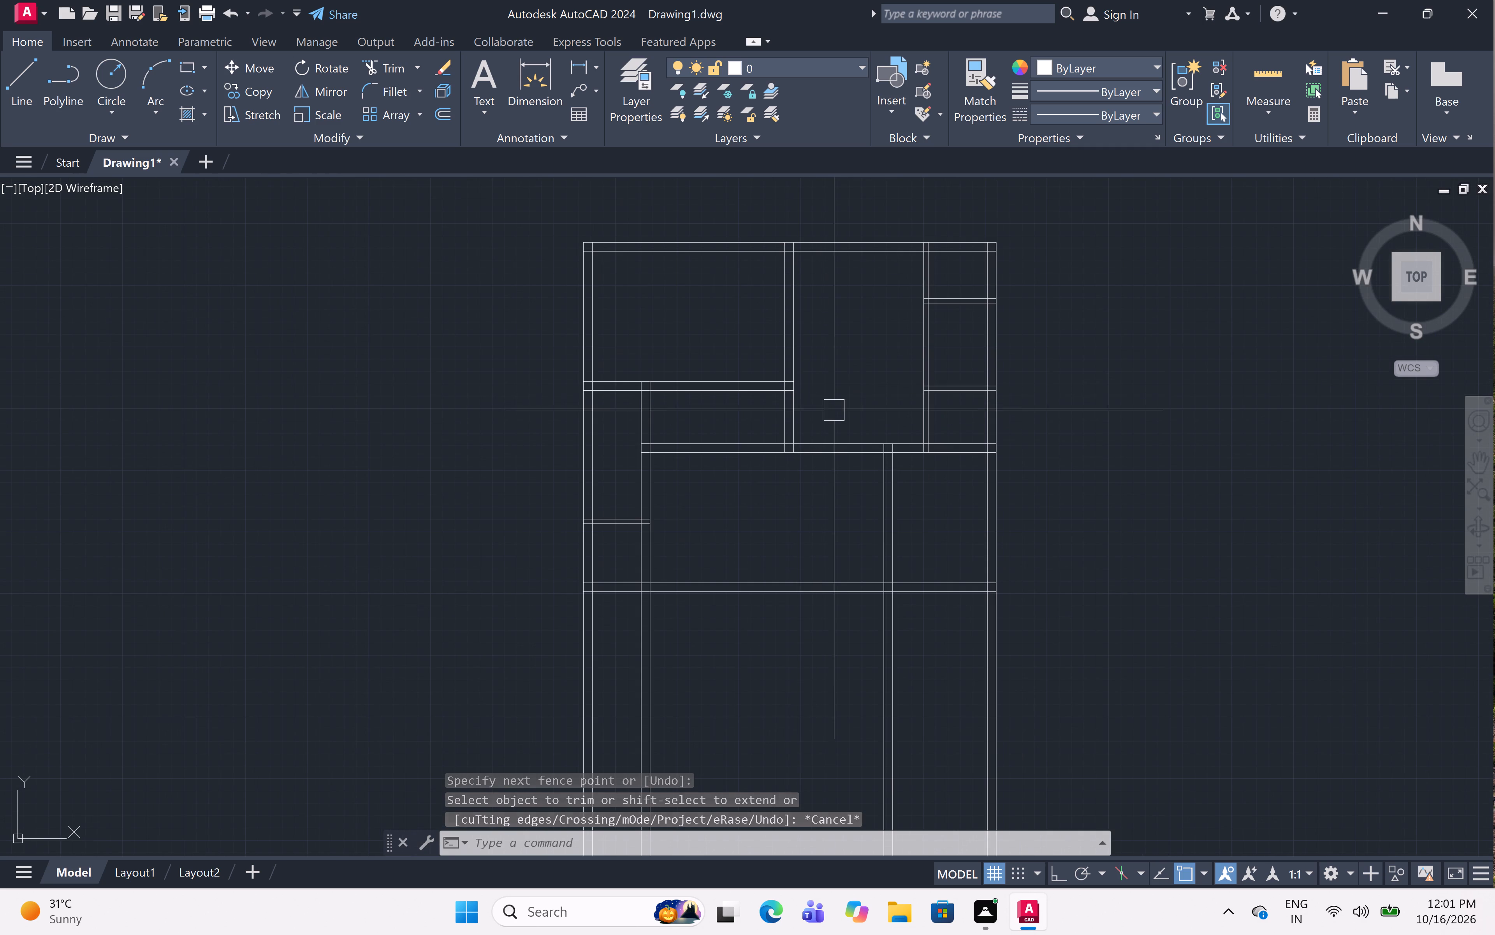
{"action": "scroll", "coordinate": [833, 411], "scroll_direction": "up", "scroll_amount": 2}
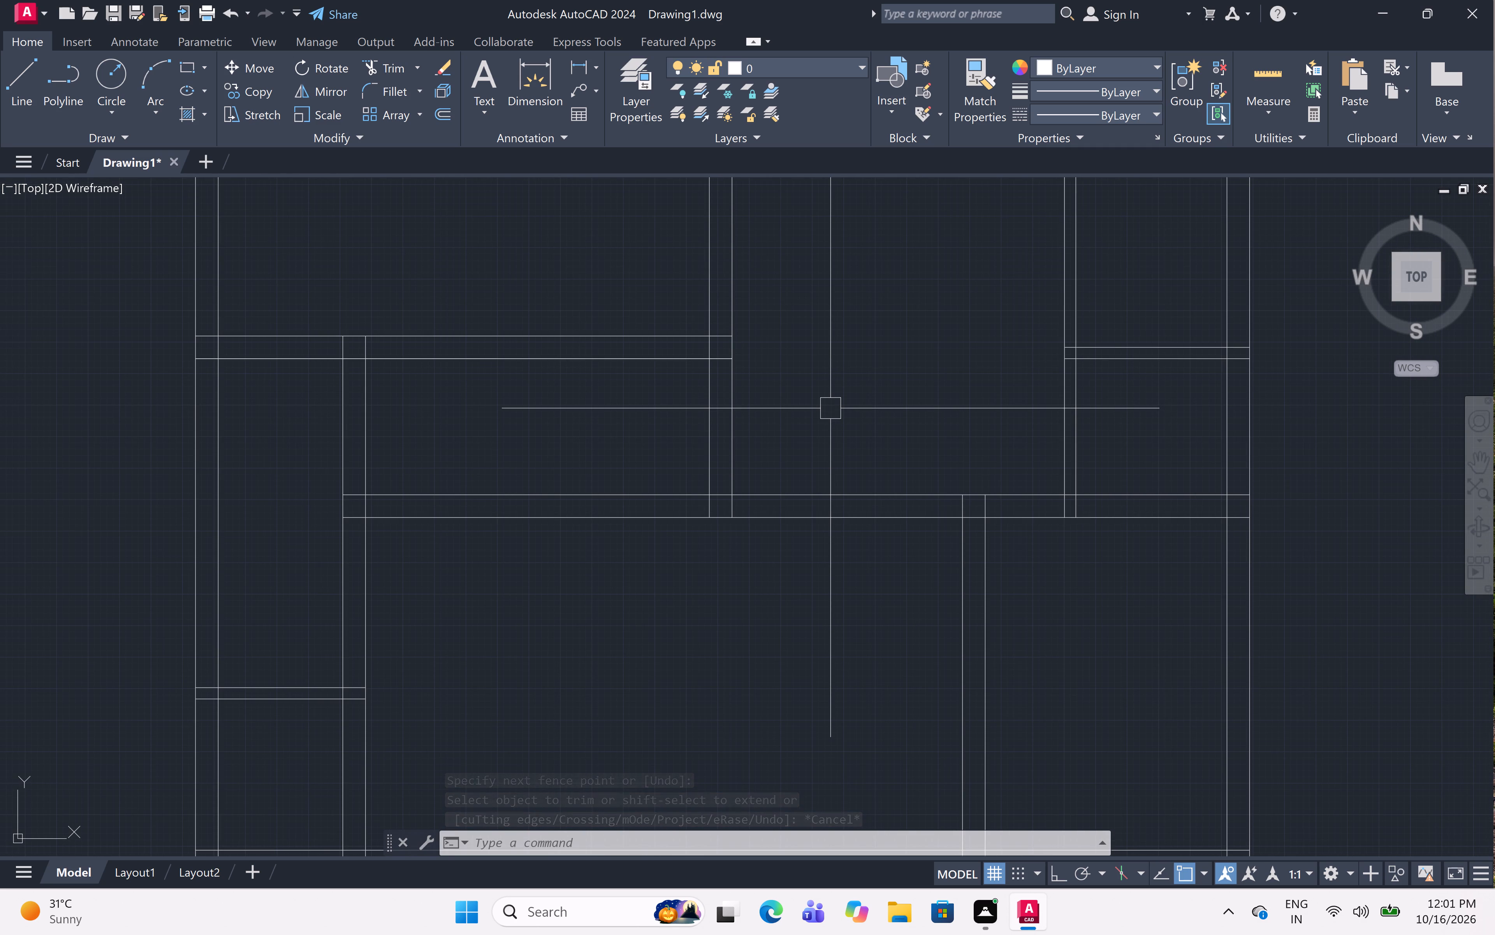
{"action": "key", "text": "o"}
{"action": "key", "text": "g"}
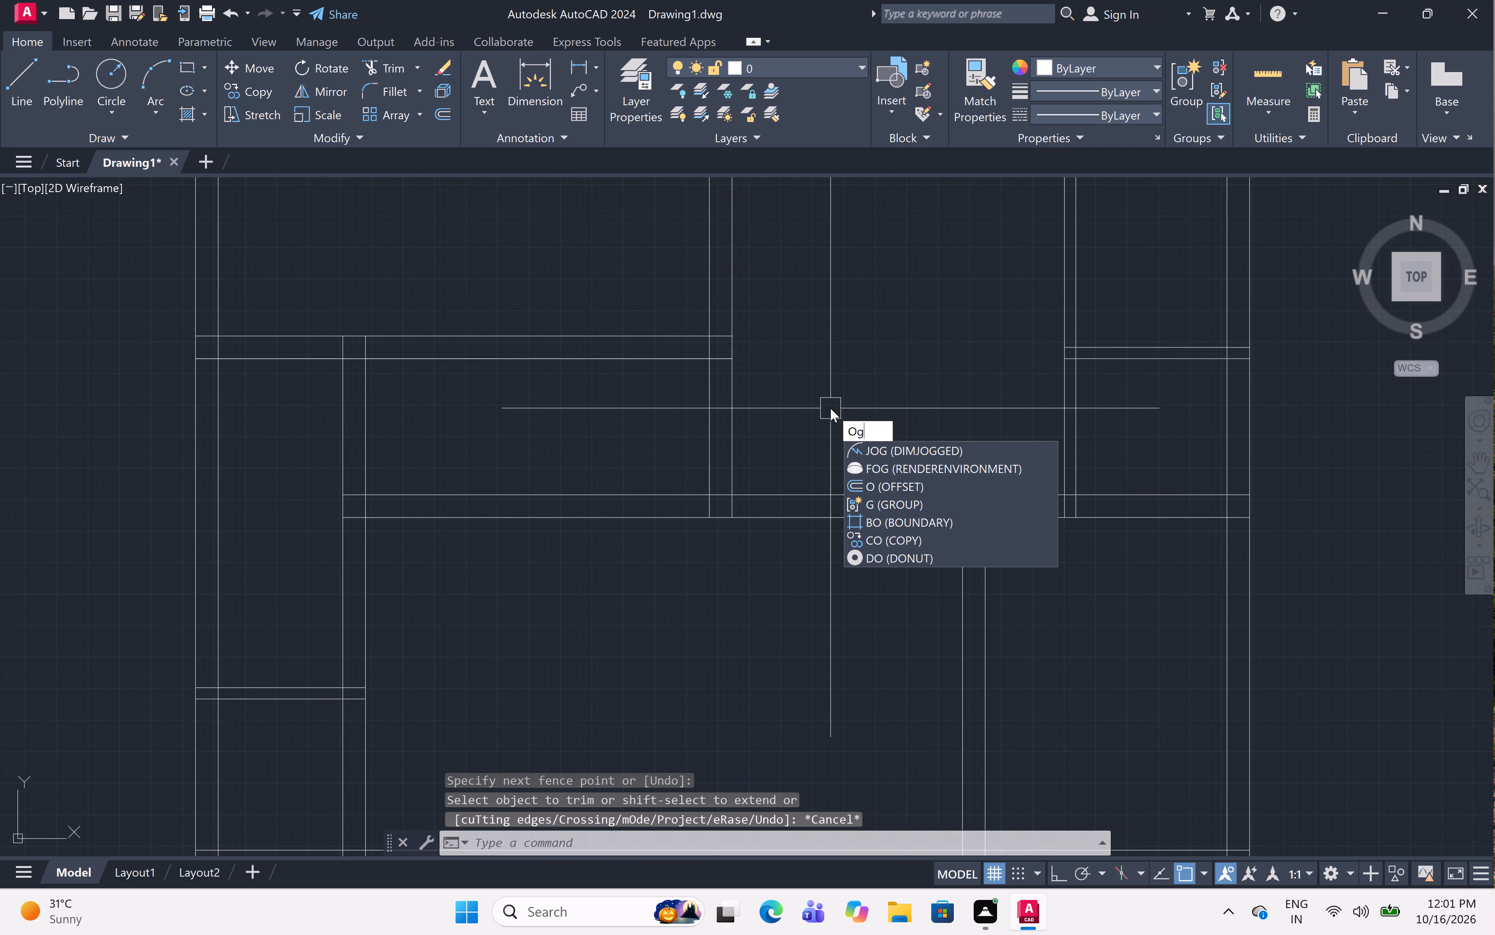
{"action": "key", "text": "BackSpace"}
{"action": "type", "text": "ff 5'"}
{"action": "key", "text": "space"}
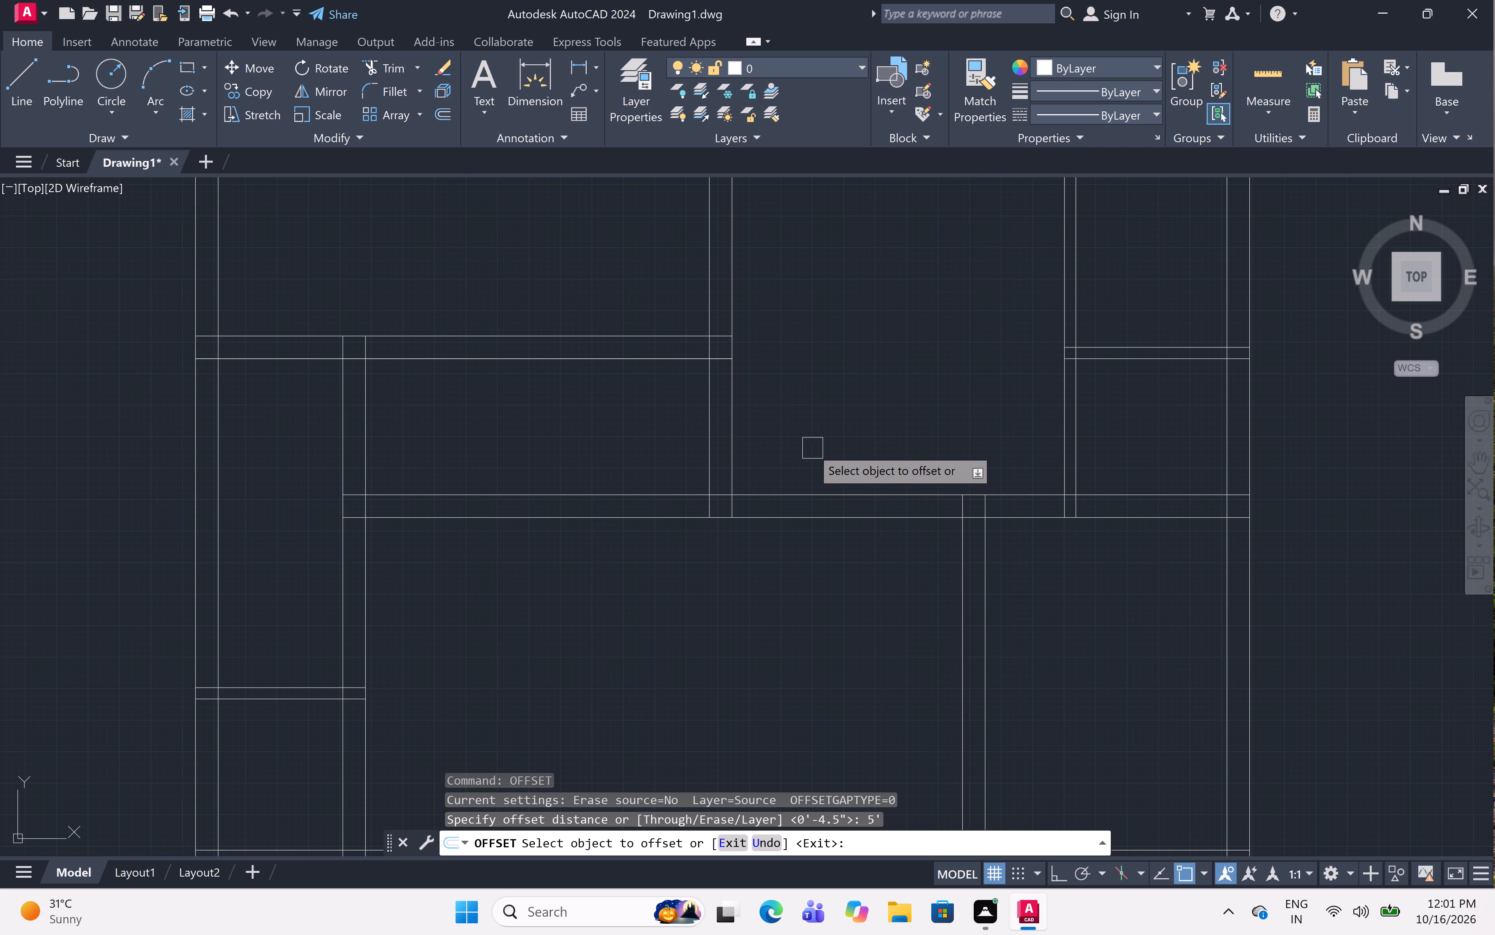
{"action": "left_click", "coordinate": [712, 429]}
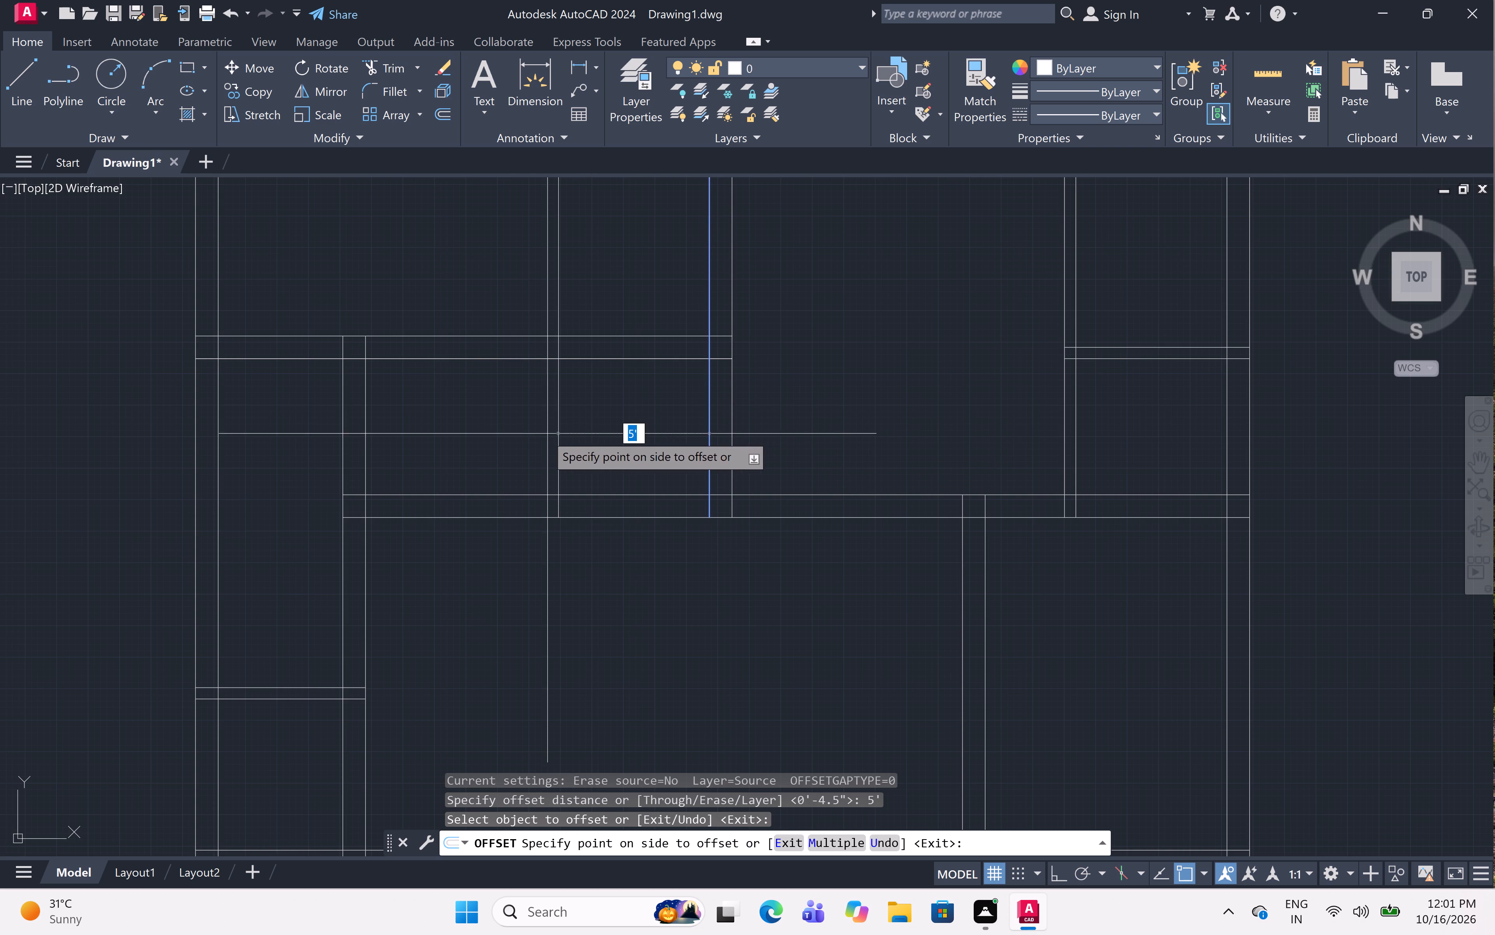
{"action": "left_click", "coordinate": [509, 426]}
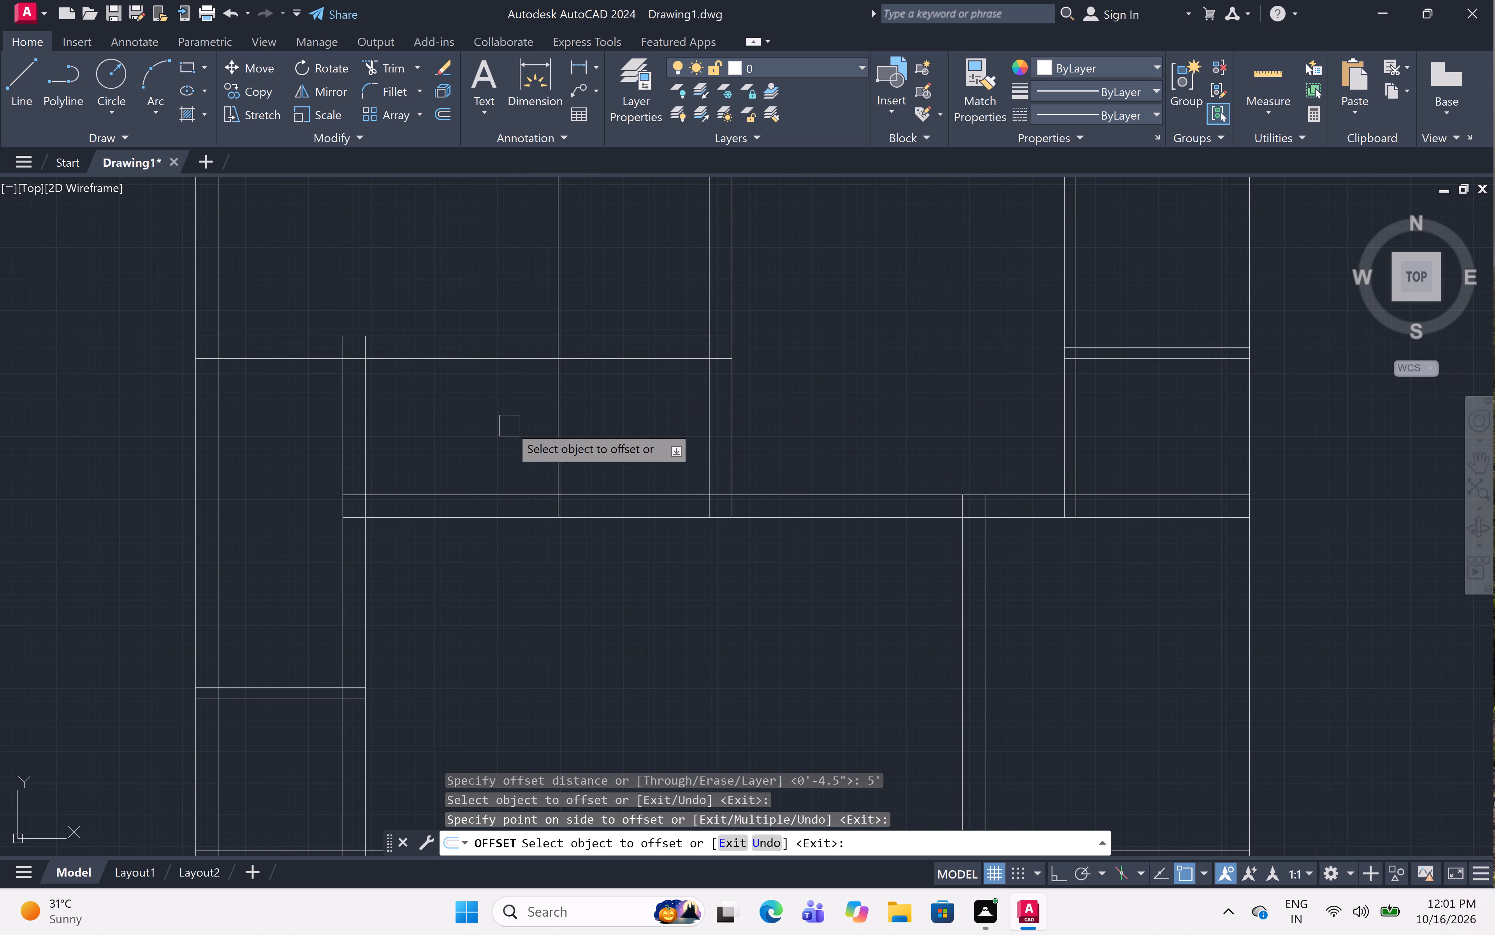
{"action": "key", "text": "space"}
Offset the new vertical line 4.5" to the left to form a partition.
{"action": "key", "text": "space"}
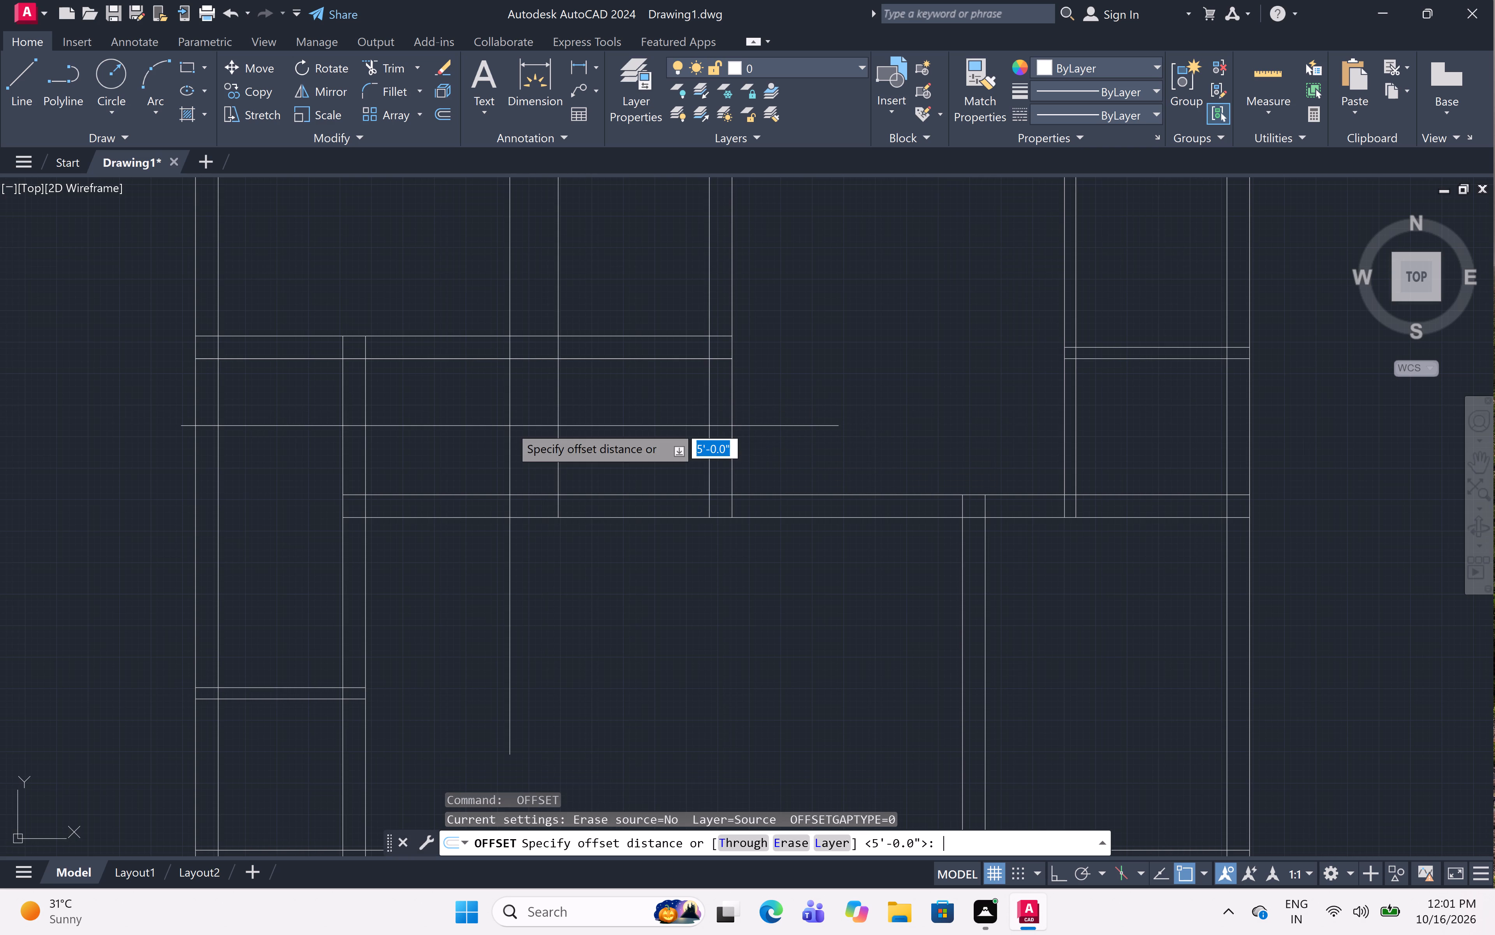
{"action": "type", "text": "4.5"}
{"action": "key", "text": "shift+quotedbl"}
{"action": "key", "text": "space"}
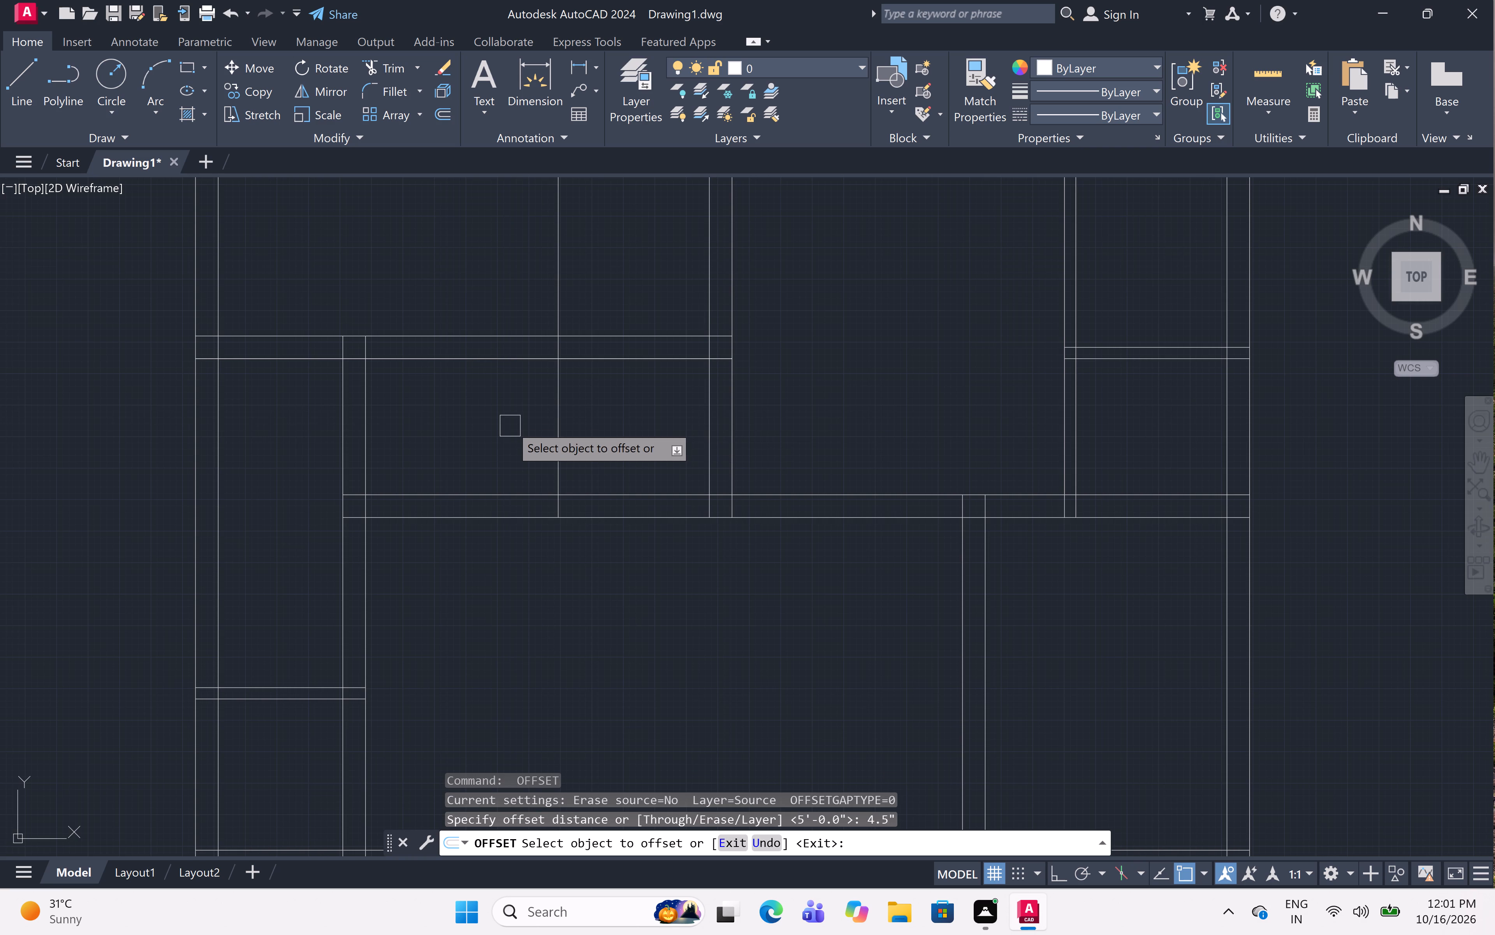
{"action": "left_click", "coordinate": [554, 444]}
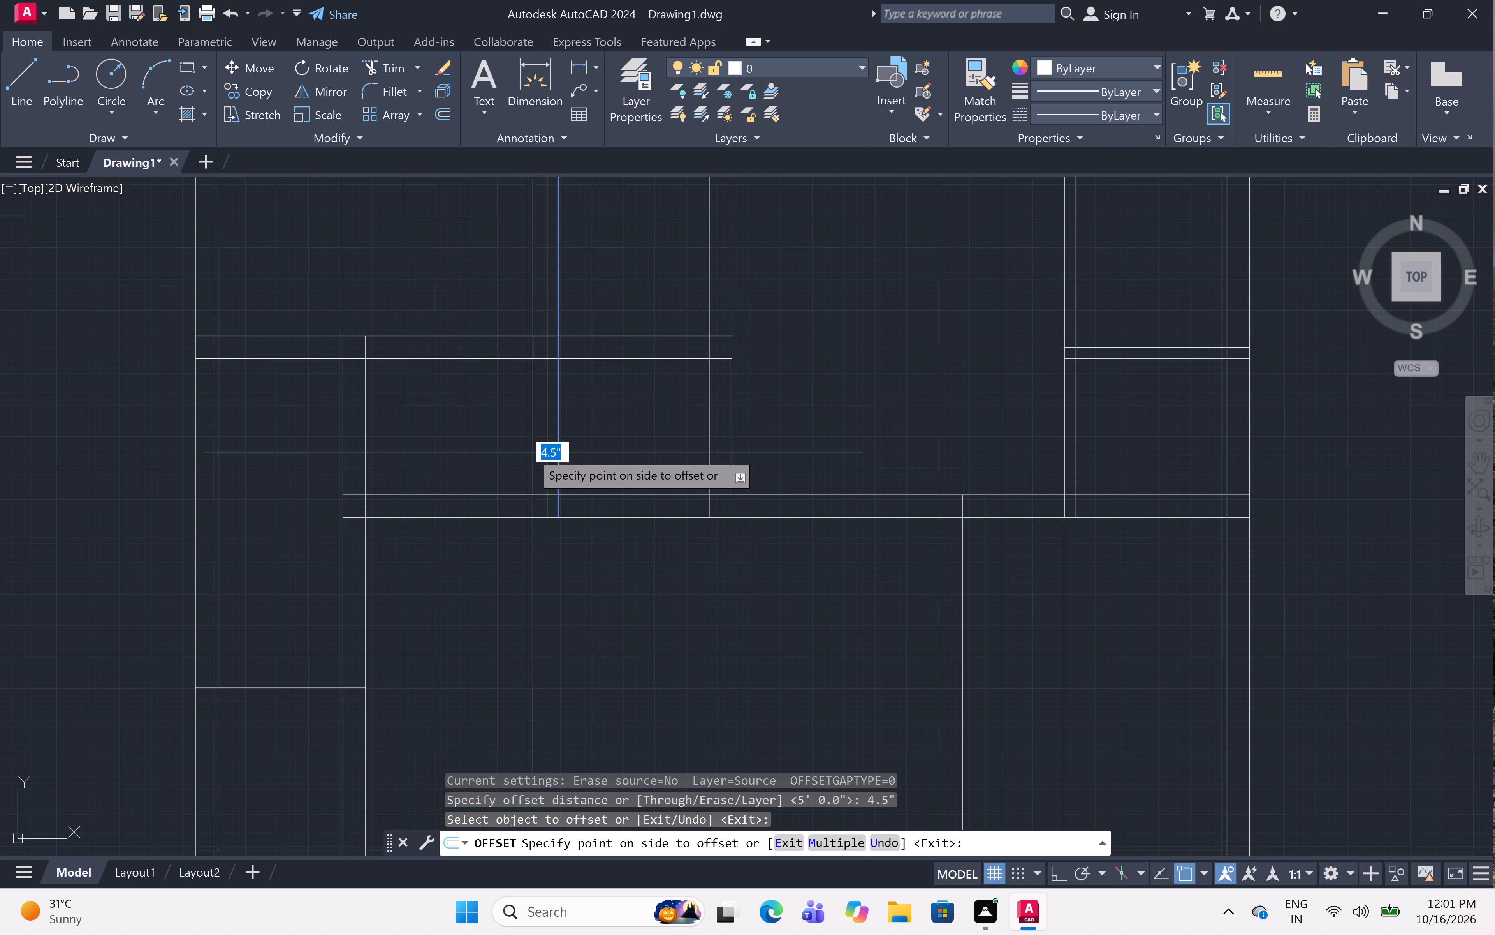
{"action": "left_click", "coordinate": [531, 452]}
{"action": "scroll", "coordinate": [543, 473], "scroll_direction": "down", "scroll_amount": 2}
{"action": "scroll", "coordinate": [595, 456], "scroll_direction": "up", "scroll_amount": 2}
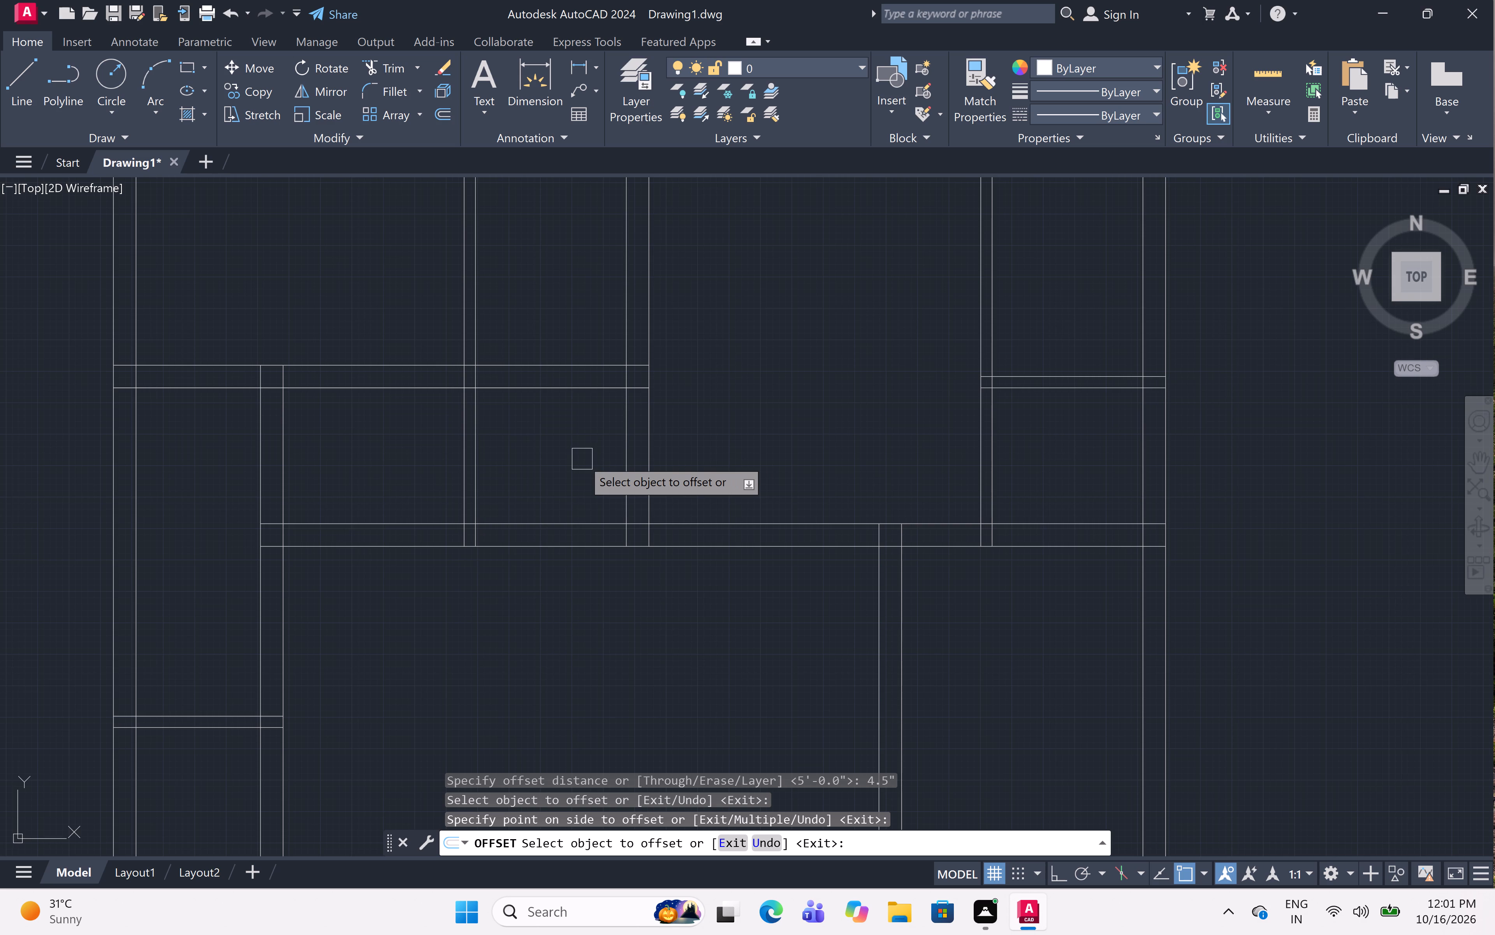
{"action": "key", "text": "Escape"}
Trim the new 4.5" vertical partition's two lines above the top-left room's bottom wall.
{"action": "type", "text": "tr"}
{"action": "key", "text": "space"}
{"action": "left_click", "coordinate": [532, 318]}
{"action": "left_click", "coordinate": [424, 349]}
{"action": "scroll", "coordinate": [547, 263], "scroll_direction": "down", "scroll_amount": 4}
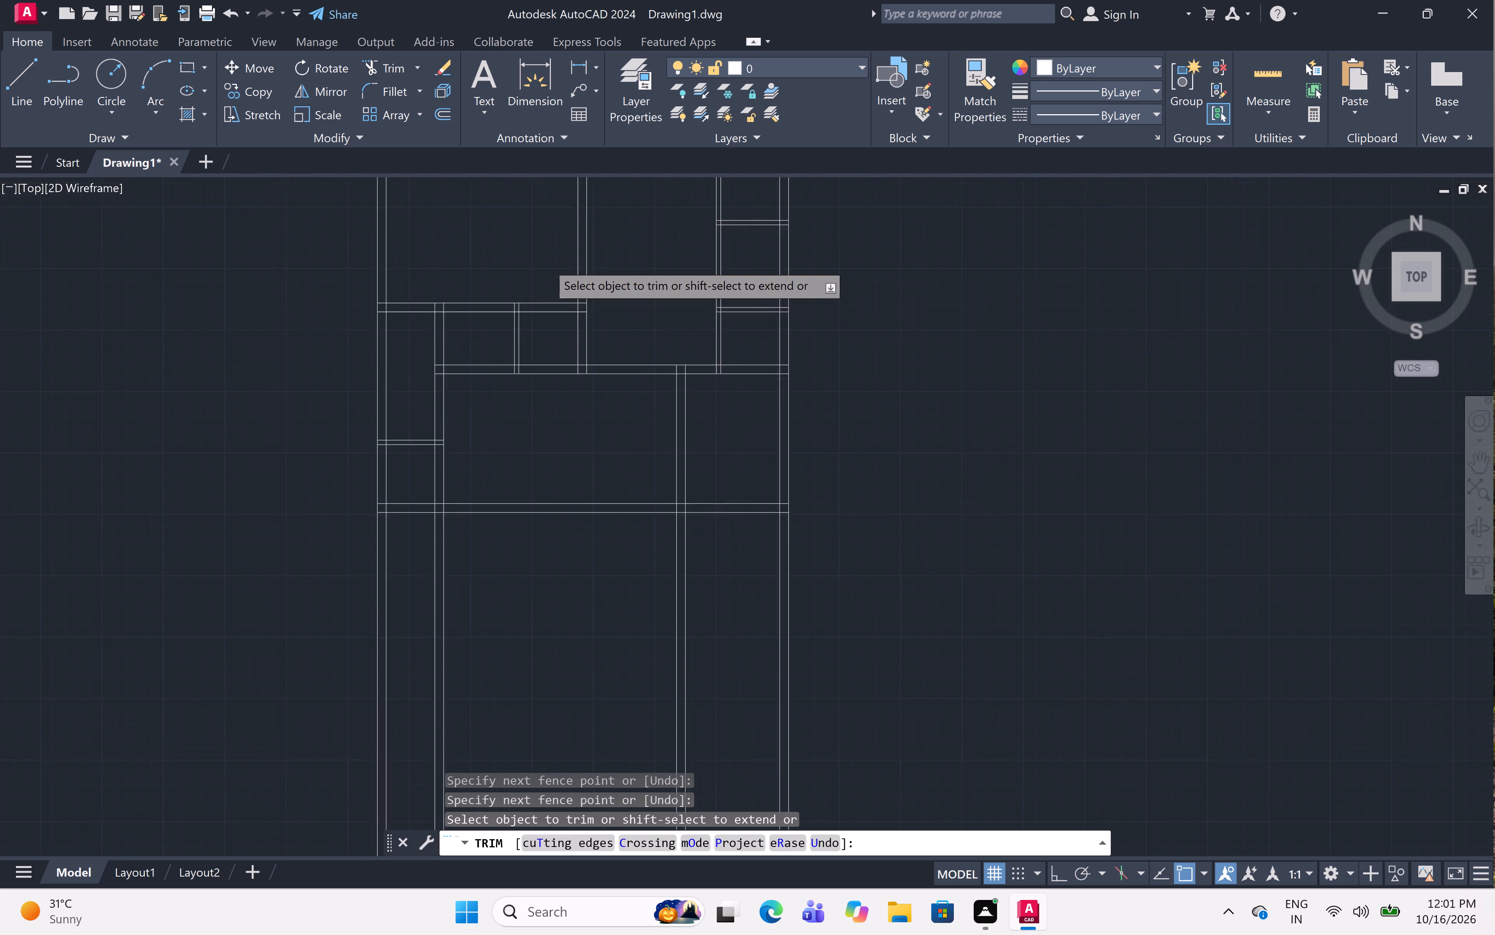
Trim the narrow left bay's 9" vertical wall lines below the second full-width horizontal wall.
{"action": "middle_click_drag", "start_coordinate": [571, 363], "coordinate": [559, 411]}
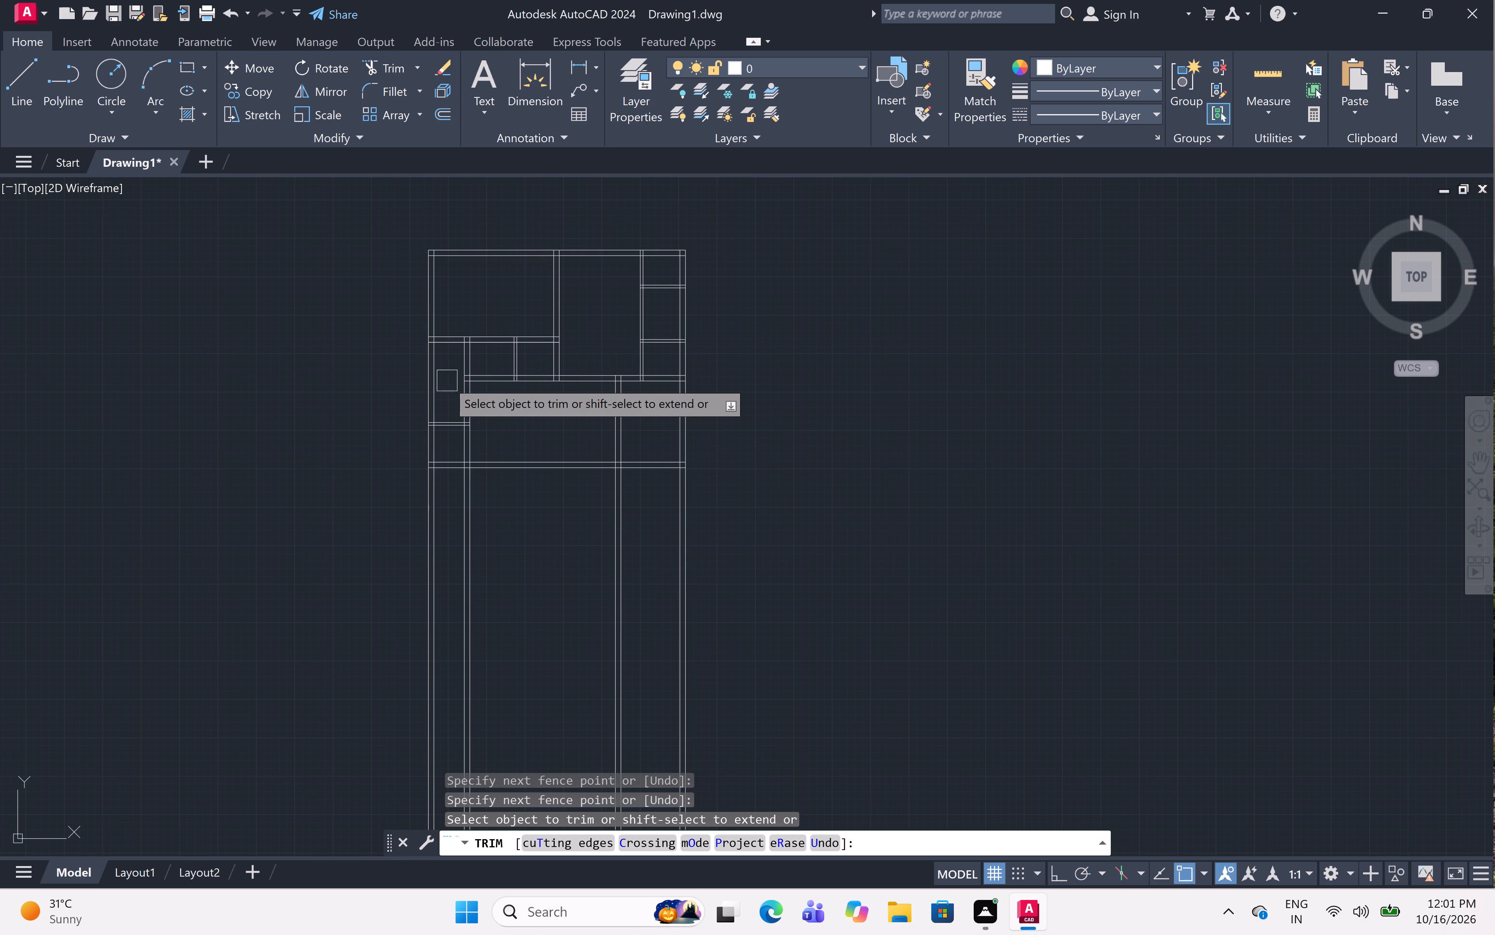
{"action": "scroll", "coordinate": [464, 497], "scroll_direction": "up", "scroll_amount": 3}
{"action": "left_click", "coordinate": [541, 427]}
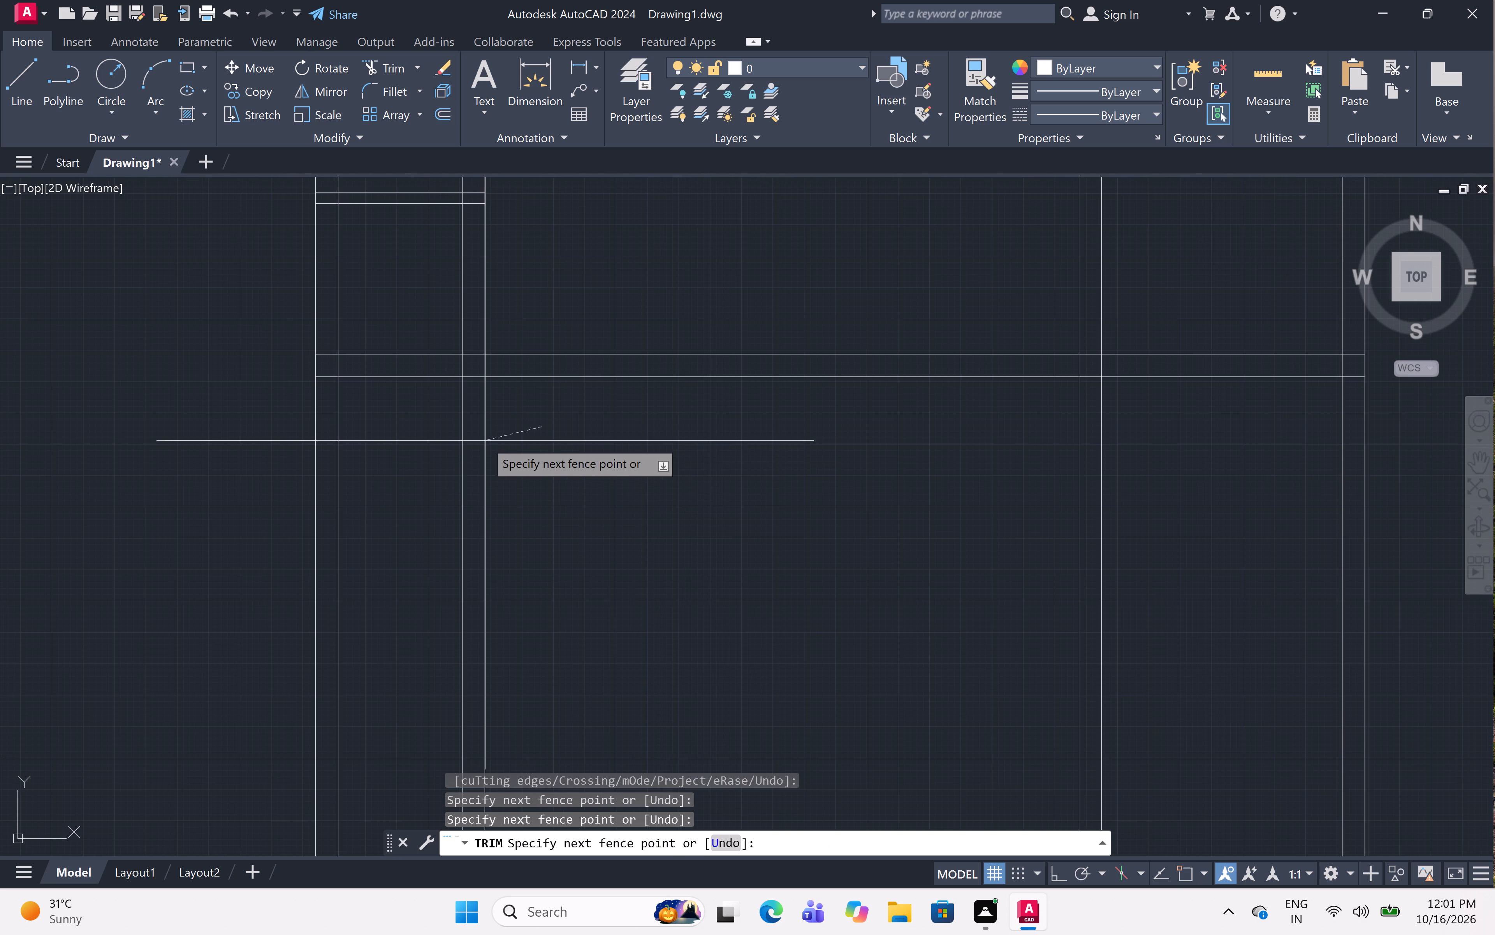
{"action": "left_click", "coordinate": [419, 458]}
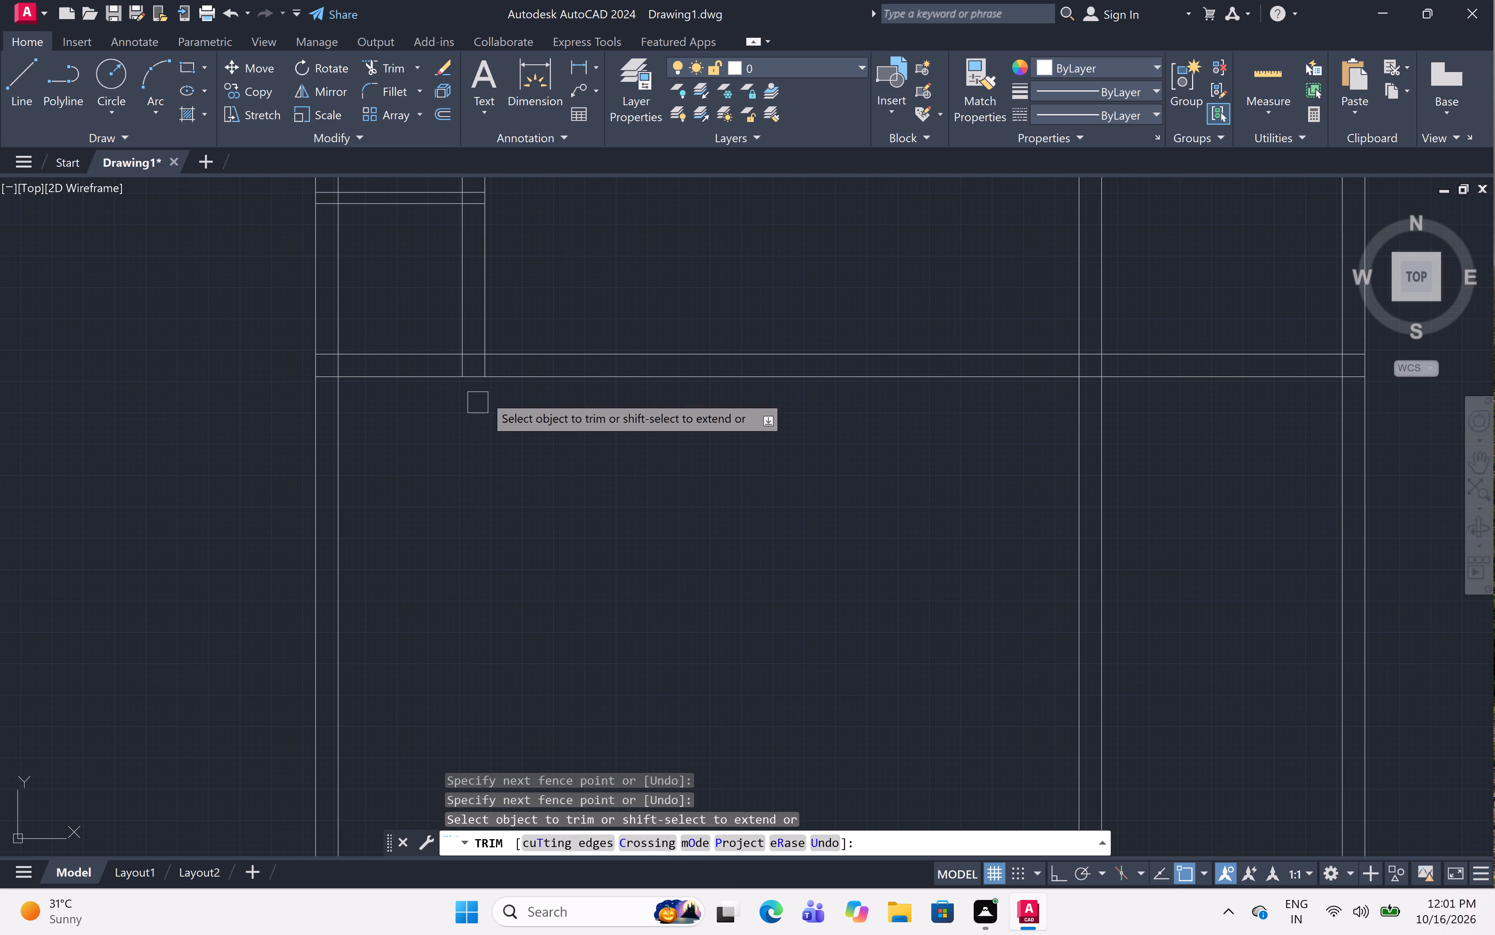
{"action": "scroll", "coordinate": [485, 393], "scroll_direction": "down", "scroll_amount": 2}
{"action": "middle_click_drag", "start_coordinate": [491, 478], "coordinate": [463, 403]}
{"action": "scroll", "coordinate": [463, 403], "scroll_direction": "up", "scroll_amount": 1}
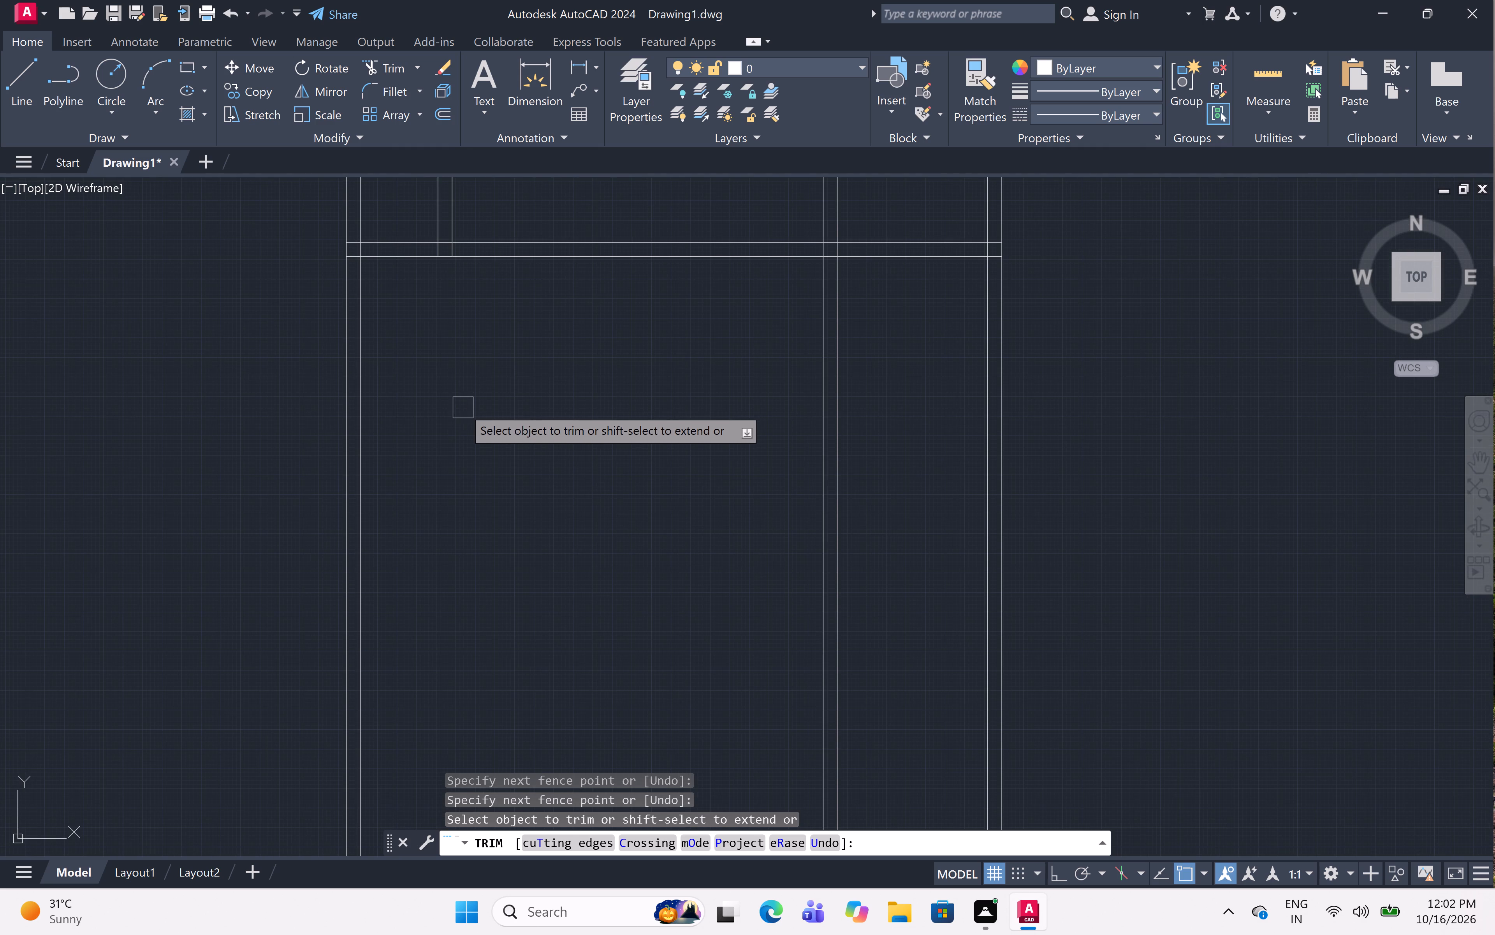
{"action": "key", "text": "Escape"}
Offset the inner line of the left outer wall 11' to the right below the second full-width wall.
{"action": "type", "text": "off 11'"}
{"action": "key", "text": "space"}
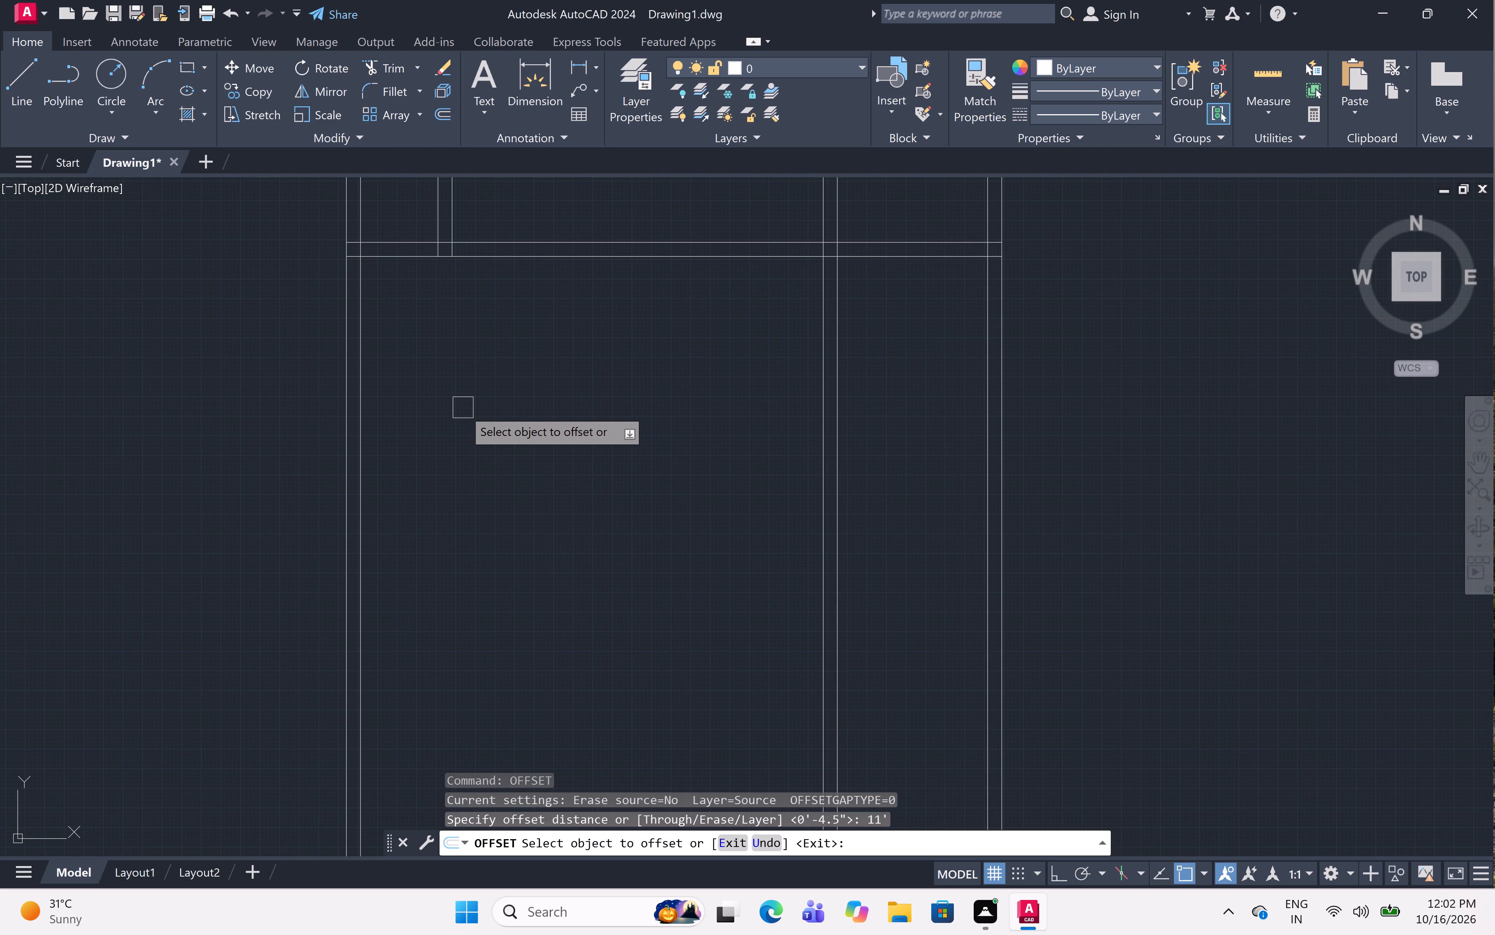
{"action": "left_click", "coordinate": [367, 311]}
{"action": "left_click", "coordinate": [601, 336]}
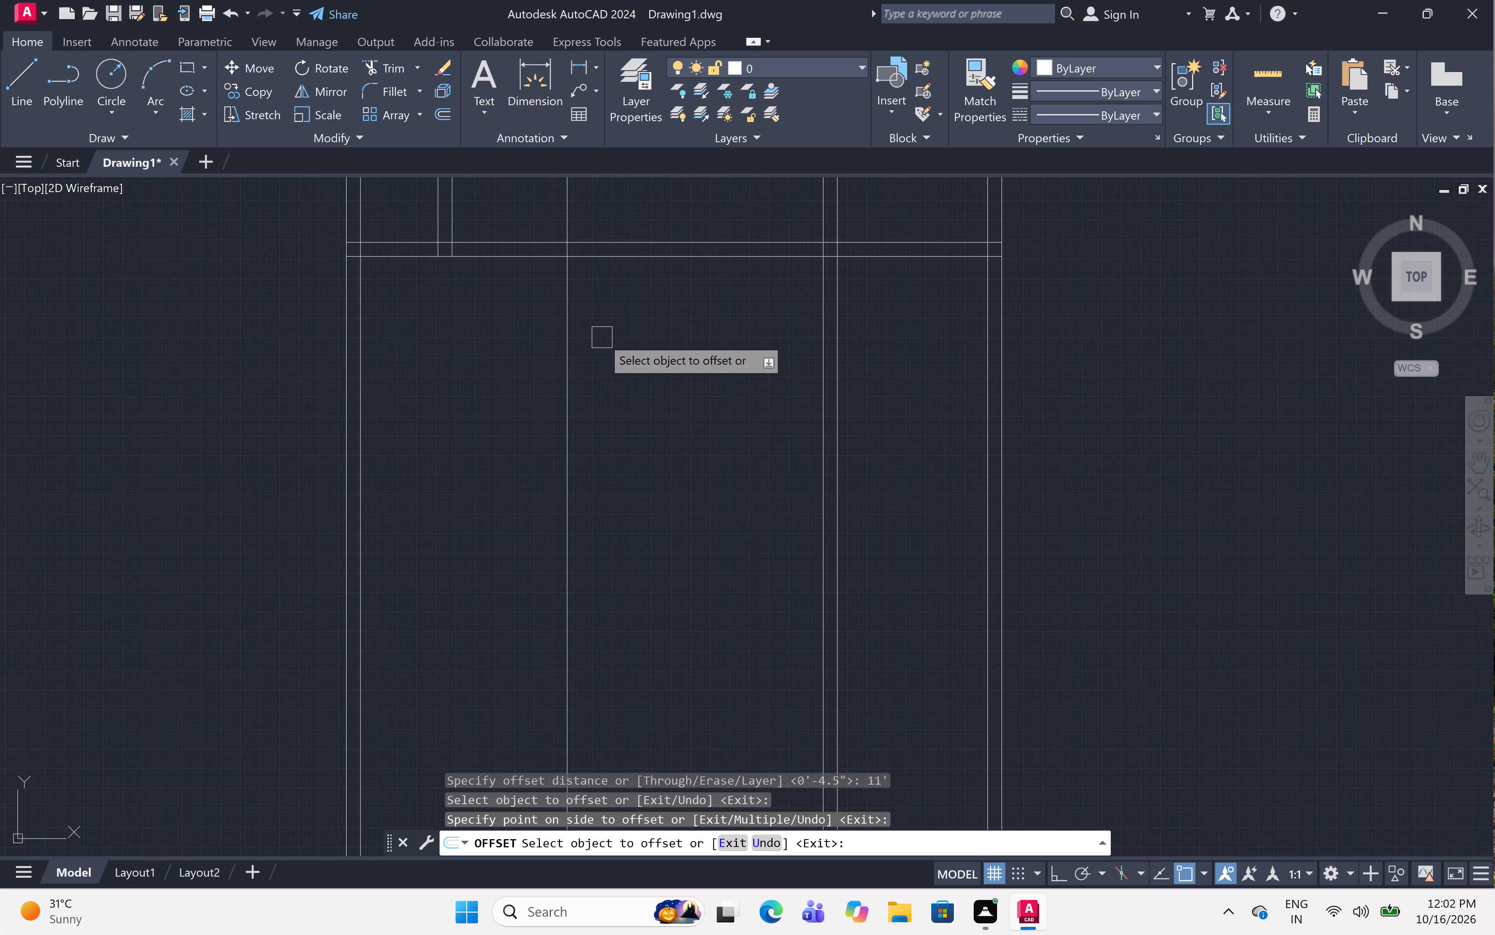
Offset the new vertical line 9" to the right to form a wall below the second full-width wall.
{"action": "key", "text": "space"}
{"action": "key", "text": "space"}
{"action": "type", "text": "9\""}
{"action": "key", "text": "space"}
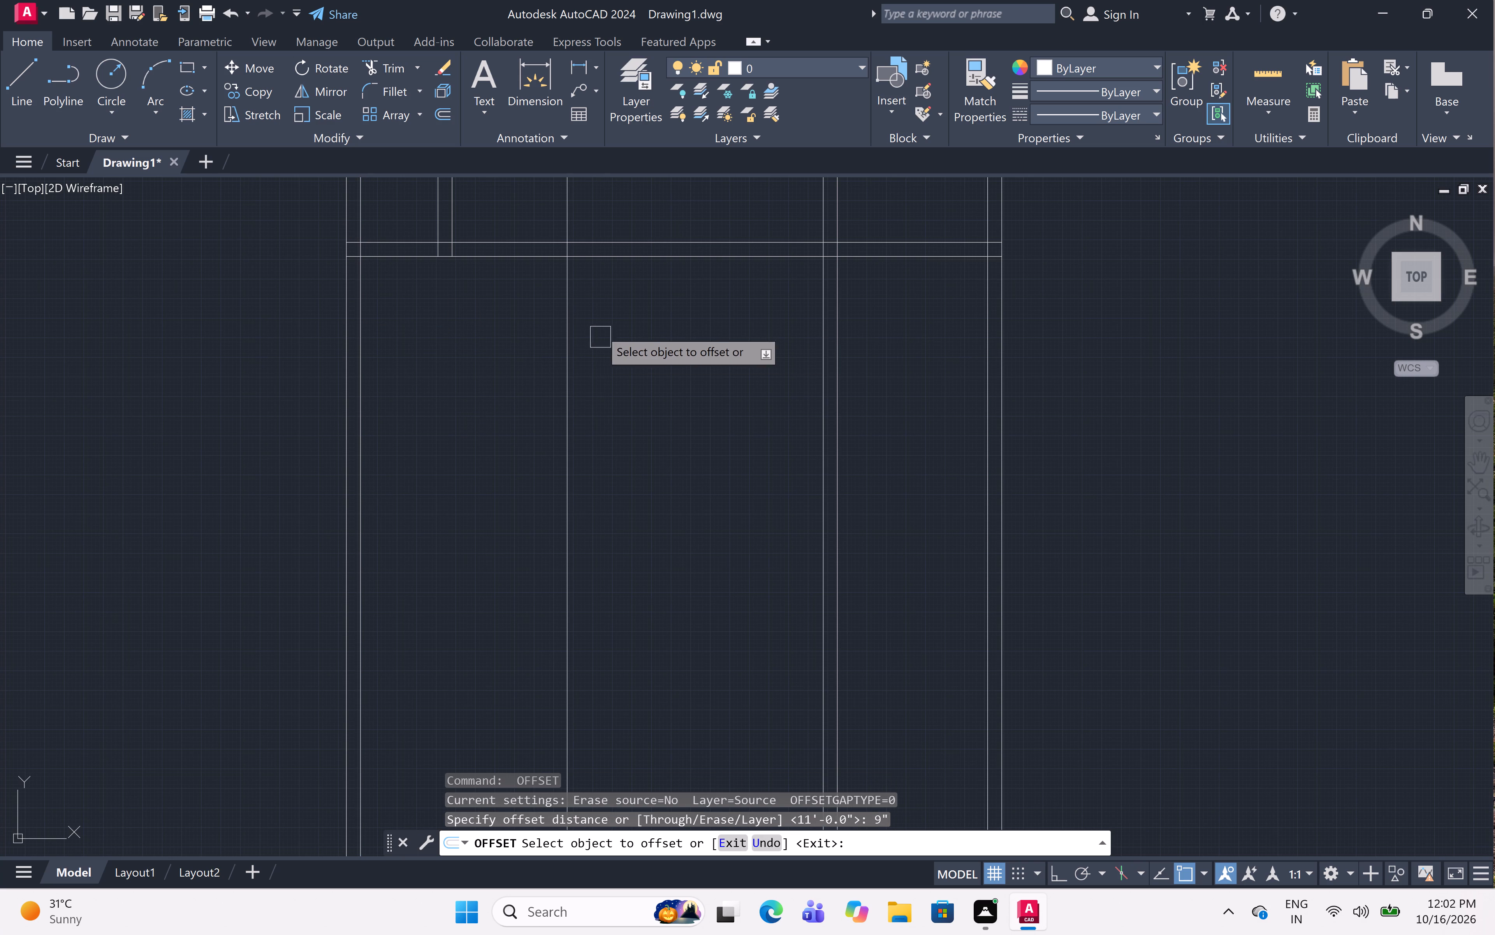
{"action": "left_click", "coordinate": [562, 370]}
{"action": "left_click", "coordinate": [797, 360]}
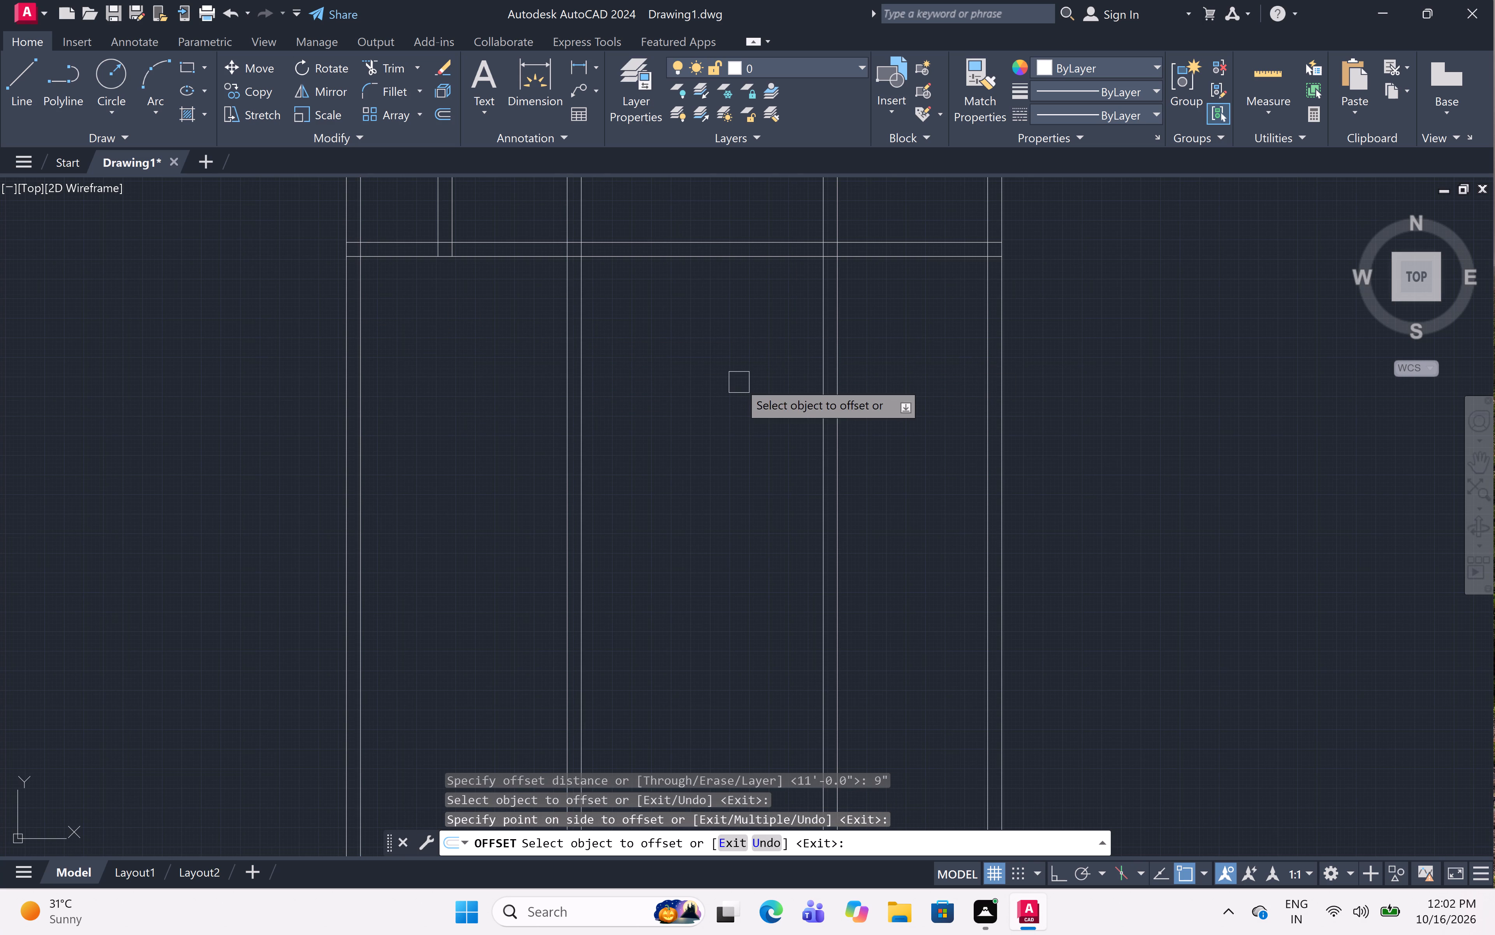
{"action": "key", "text": "Escape"}
Offset the lower line of the second full-width wall 15'3" downward.
{"action": "type", "text": "off"}
{"action": "key", "text": "space"}
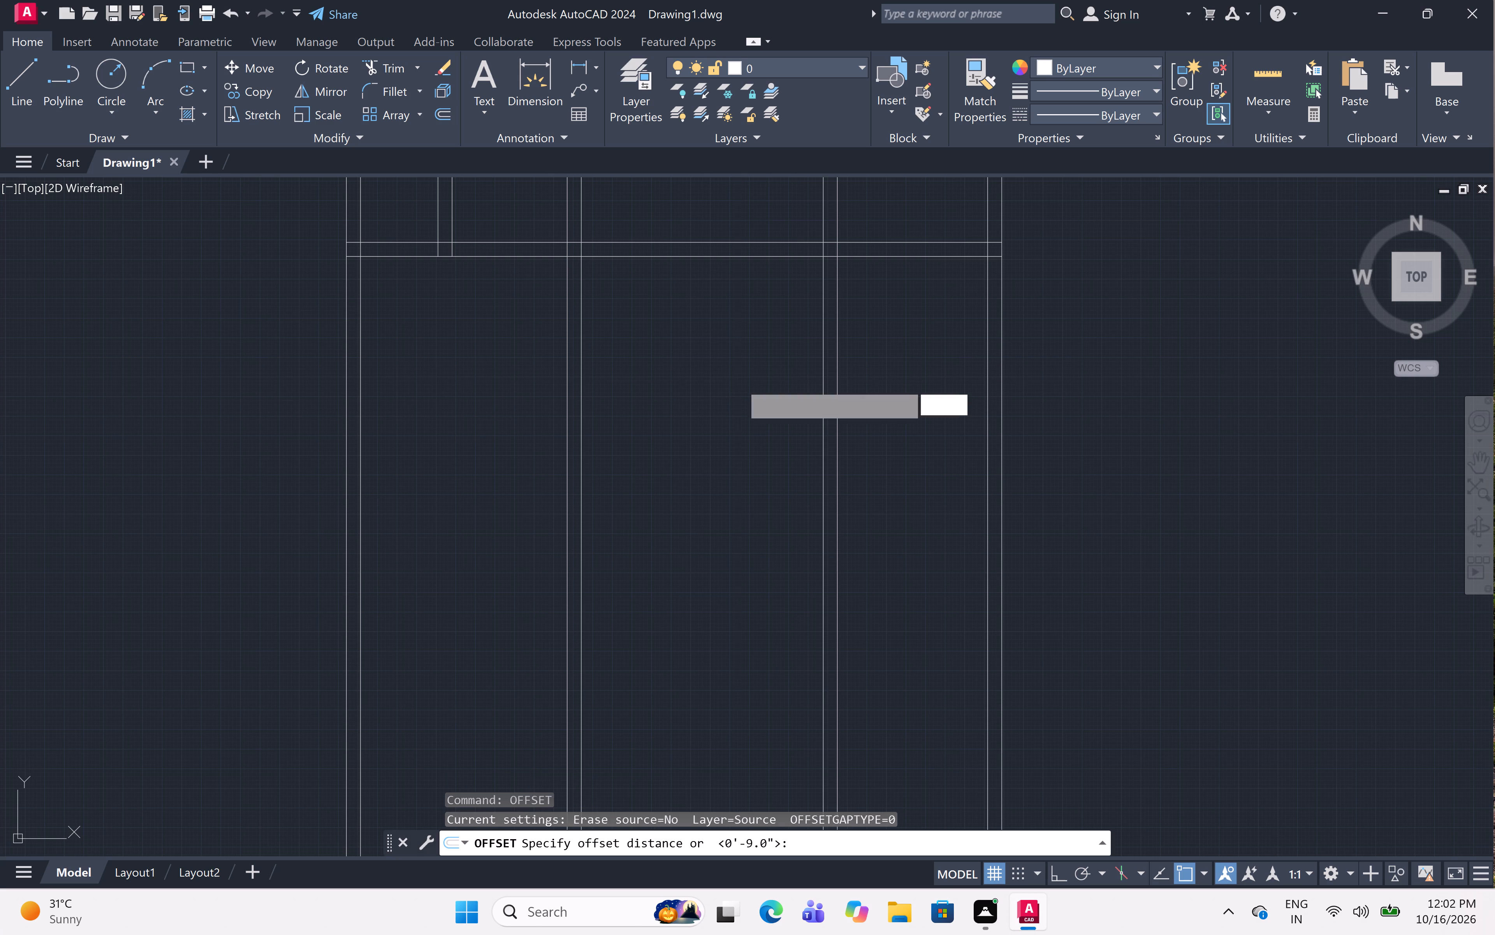
{"action": "key", "text": "1"}
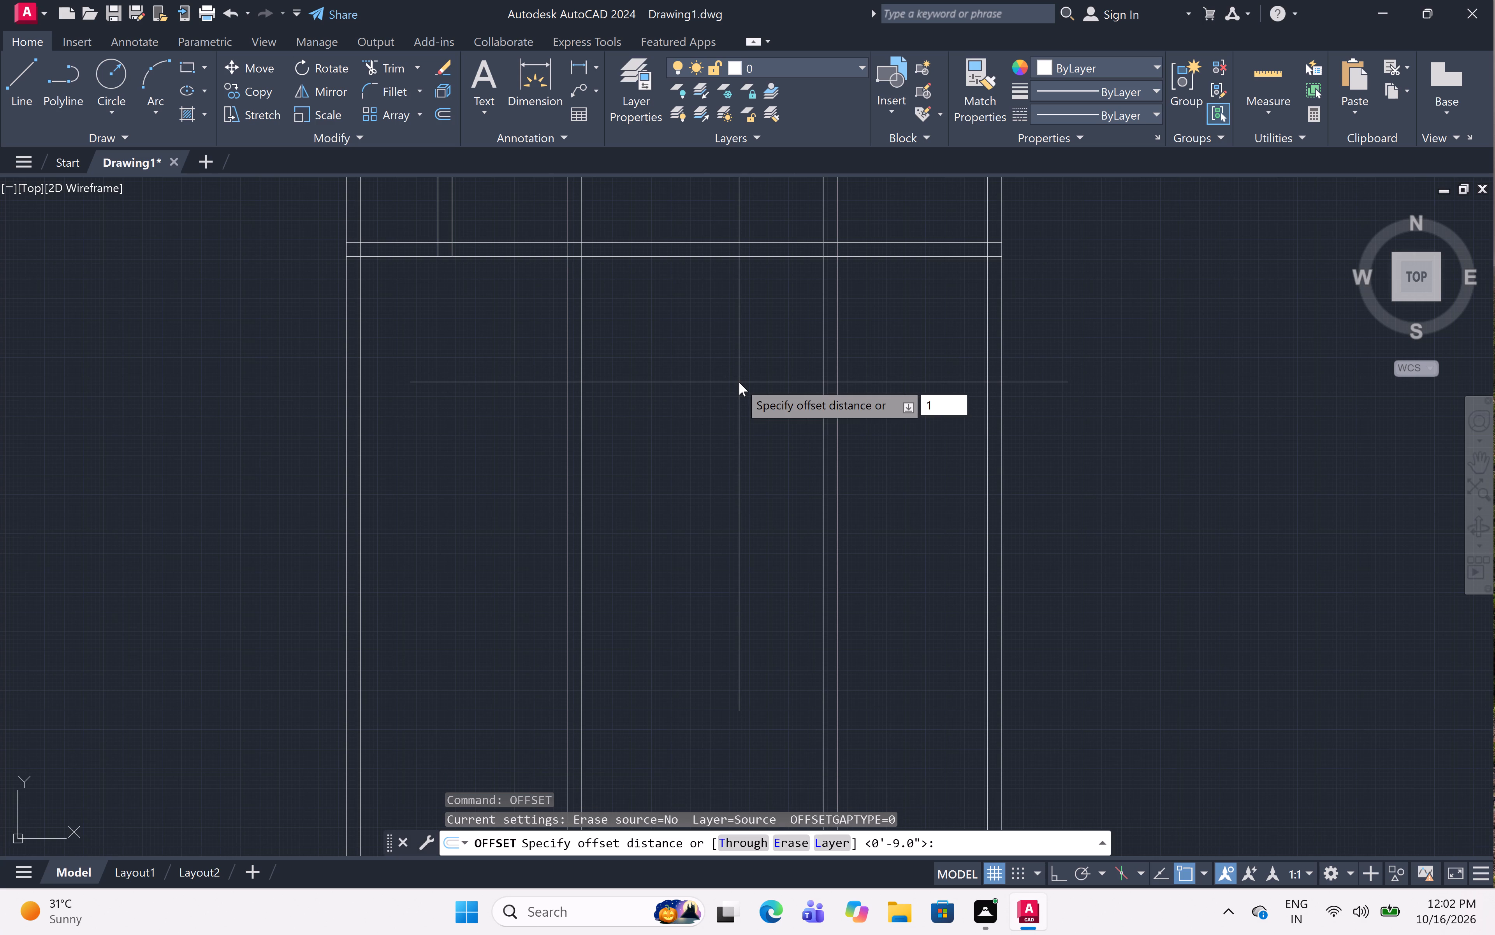
{"action": "key", "text": "5"}
{"action": "type", "text": "'3"}
{"action": "key", "text": "shift+quotedbl"}
{"action": "key", "text": "space"}
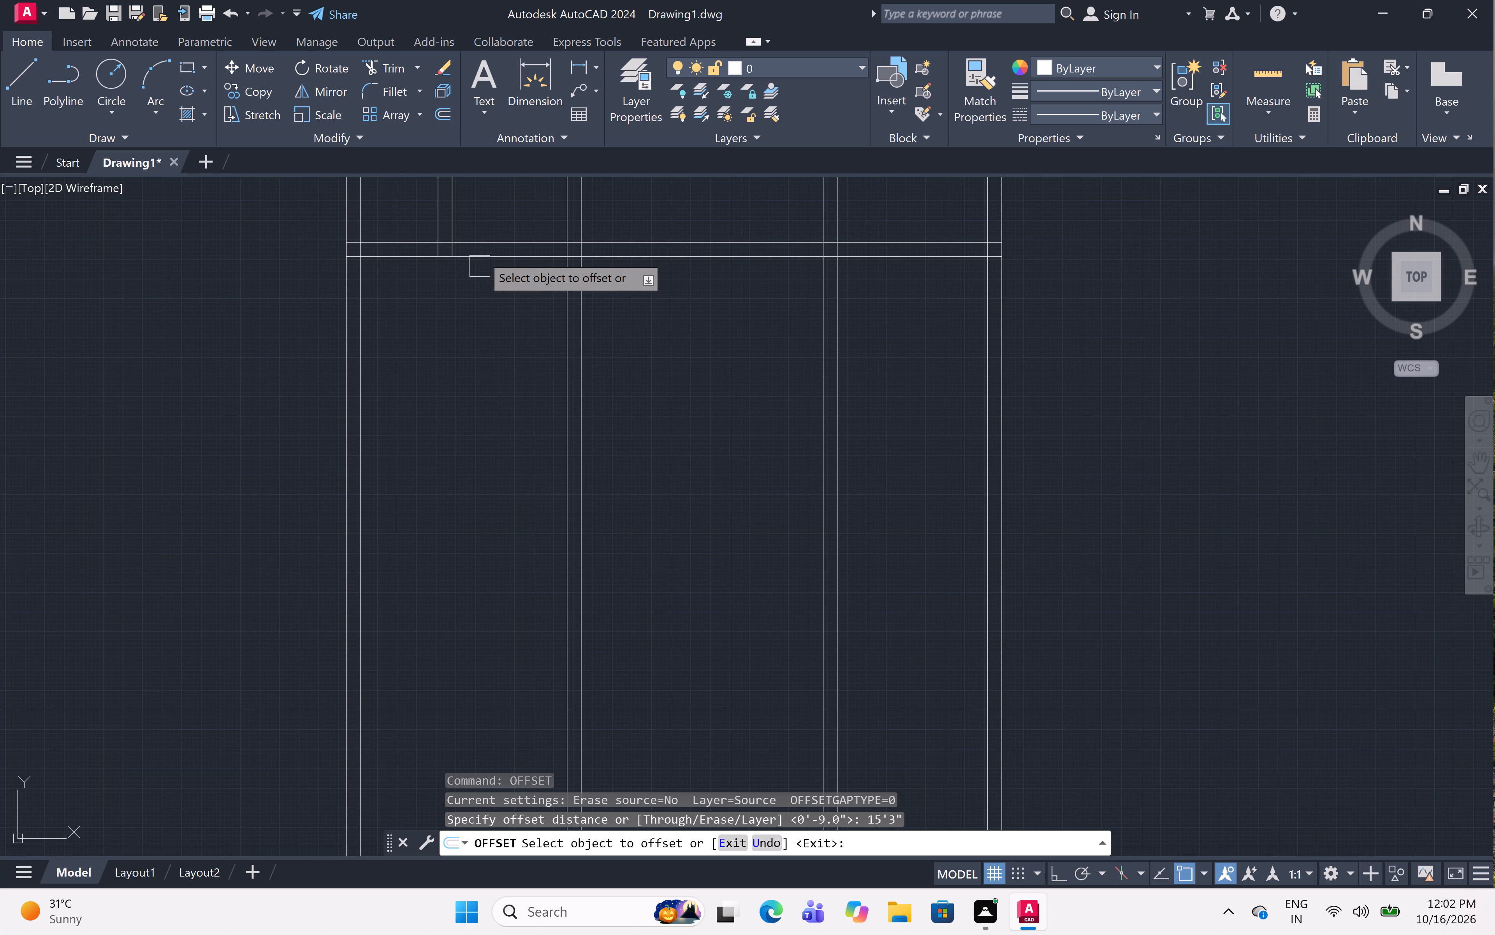
{"action": "left_click", "coordinate": [485, 263]}
{"action": "left_click", "coordinate": [449, 501]}
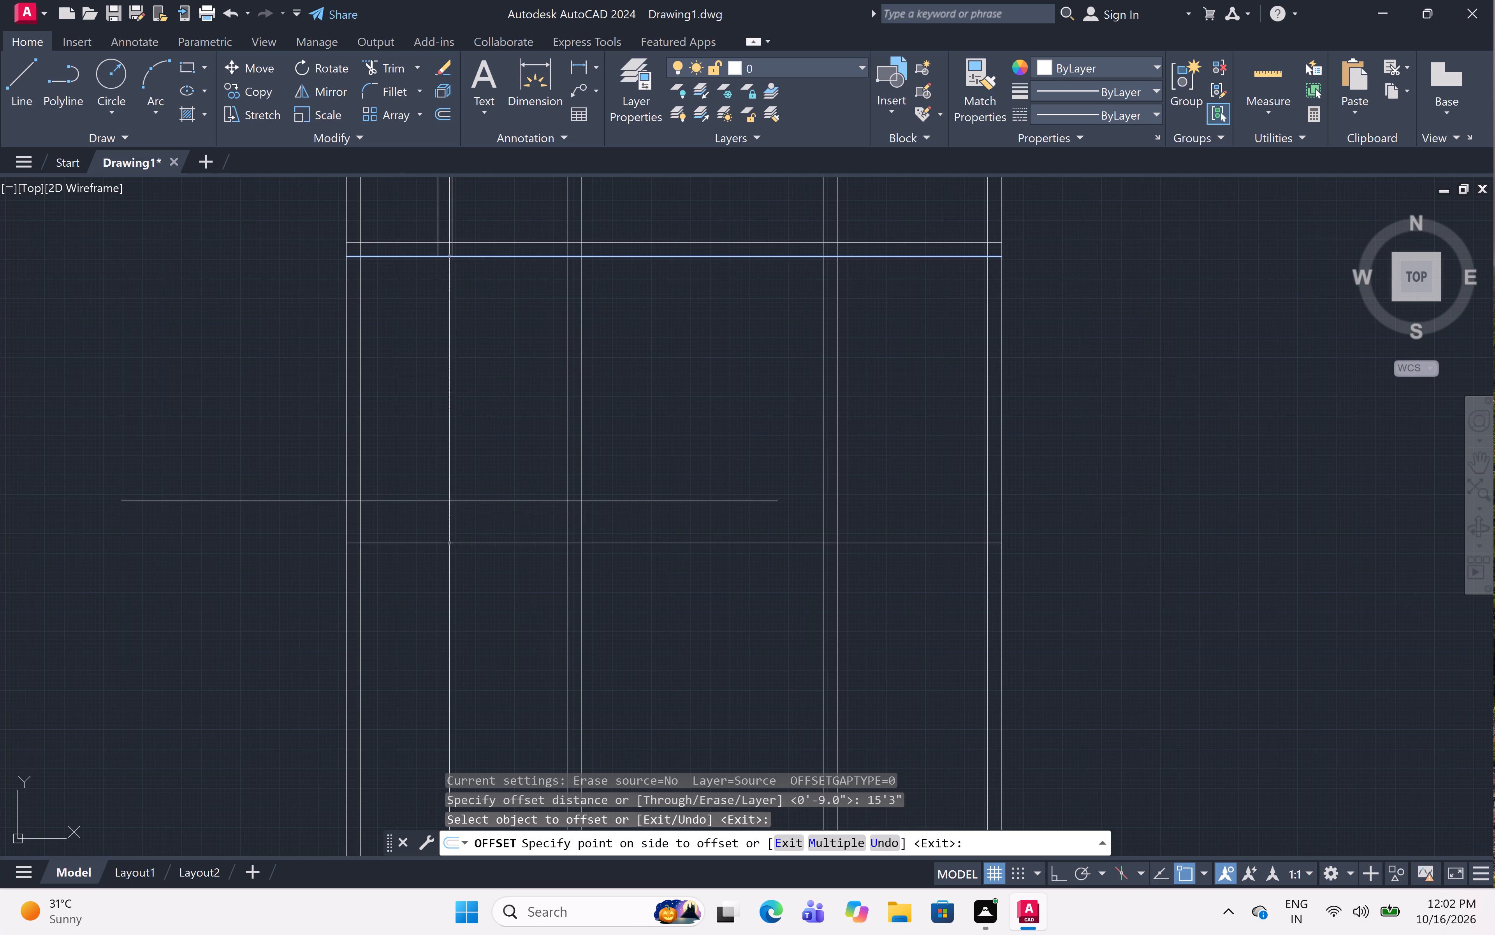
{"action": "key", "text": "space"}
Offset the new horizontal line 9" downward to form the bottom outer wall.
{"action": "key", "text": "space"}
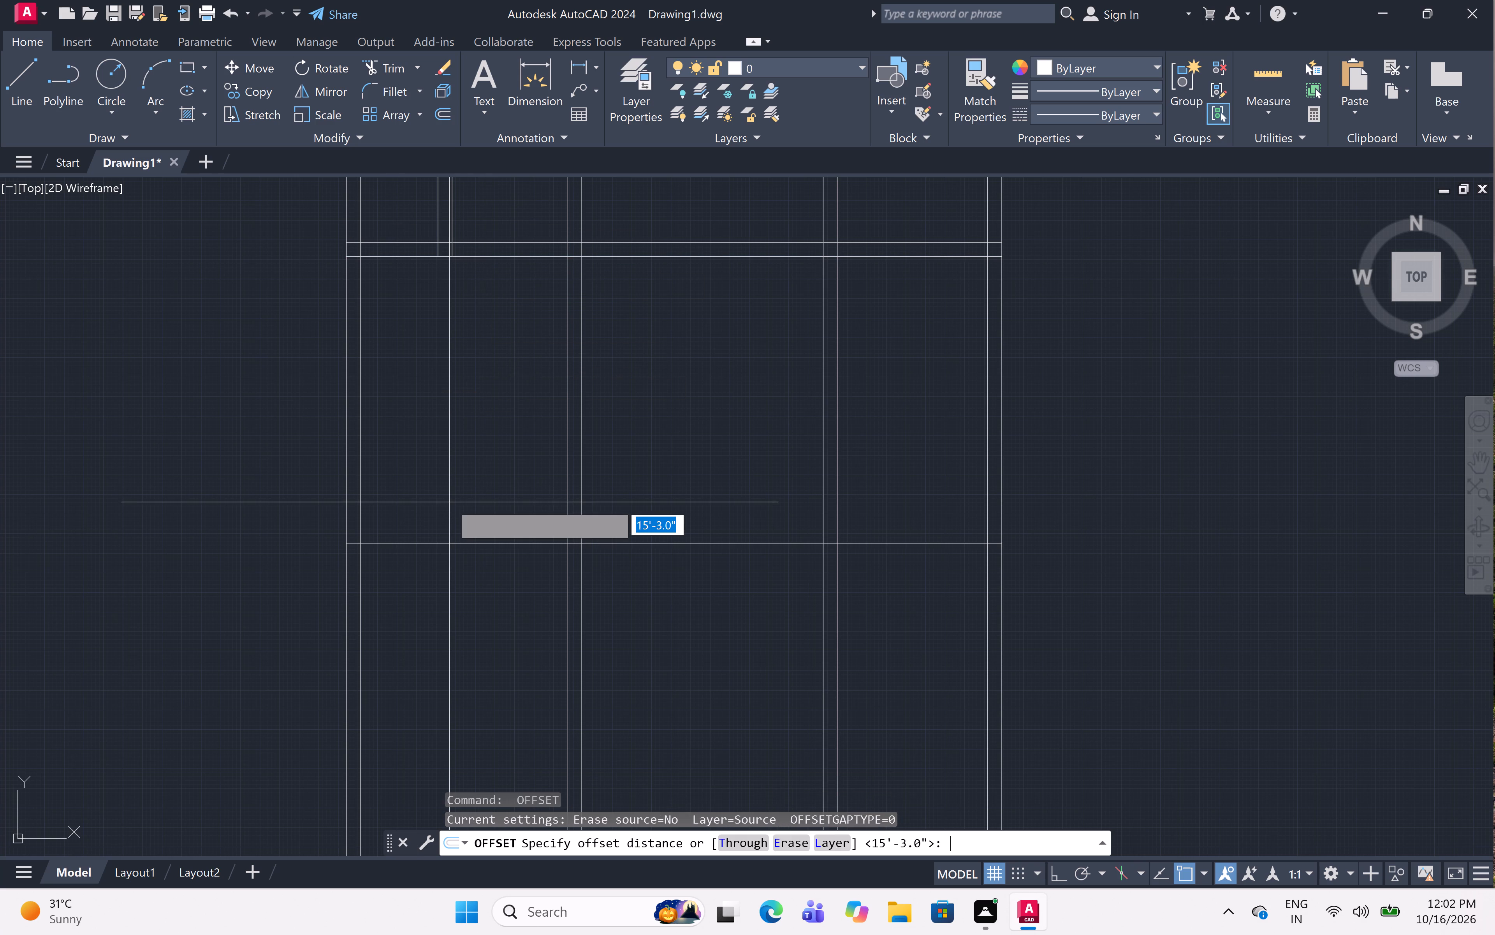
{"action": "type", "text": "9\""}
{"action": "key", "text": "space"}
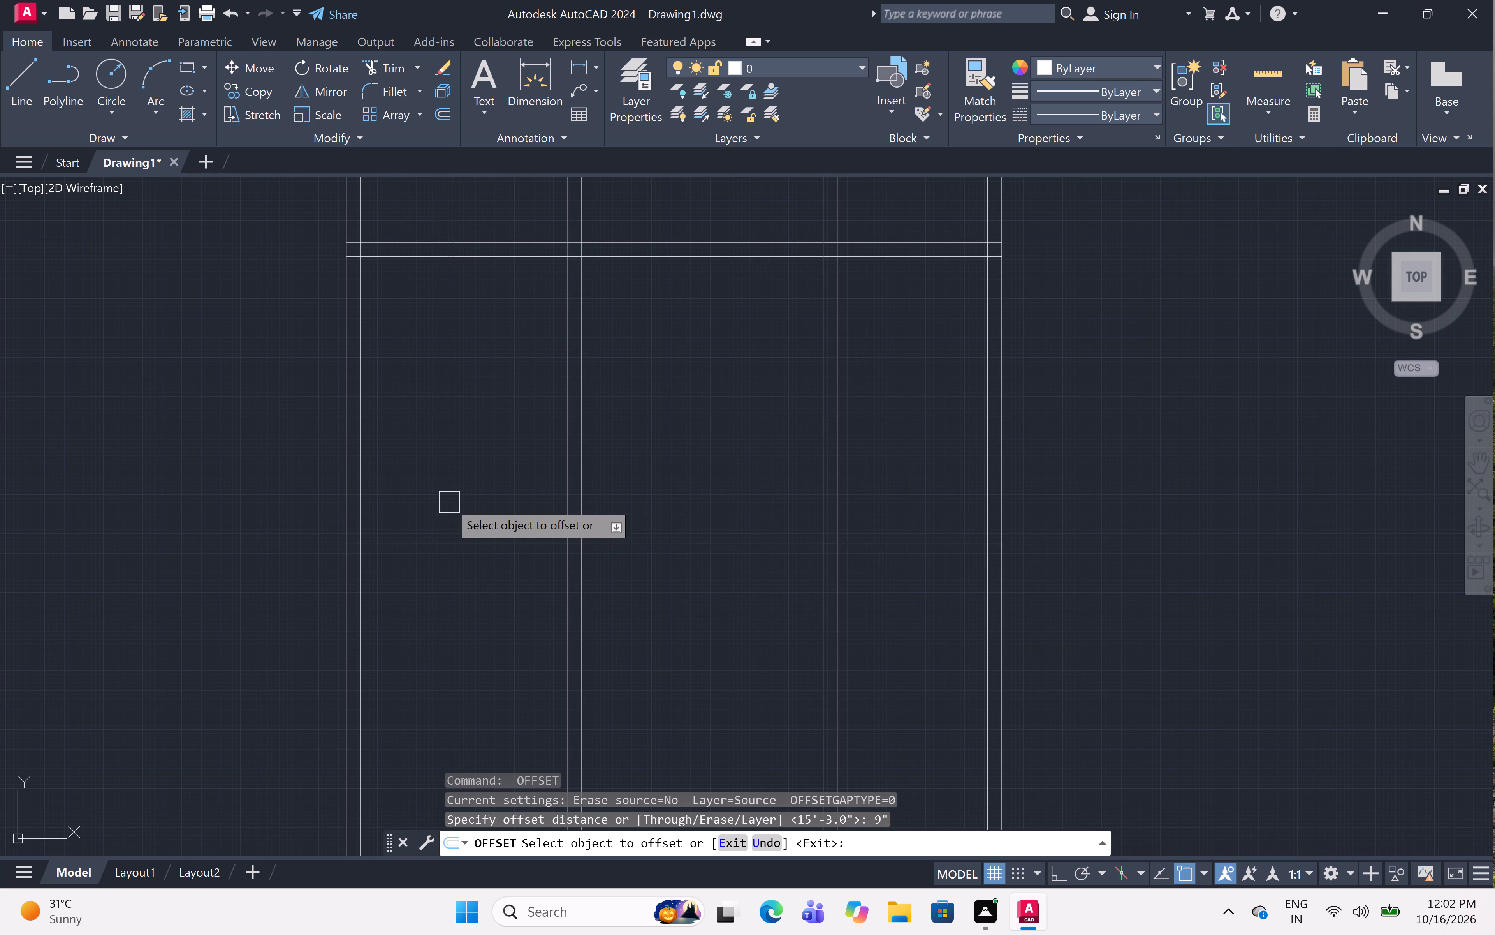
{"action": "left_click", "coordinate": [450, 544]}
{"action": "left_click", "coordinate": [476, 666]}
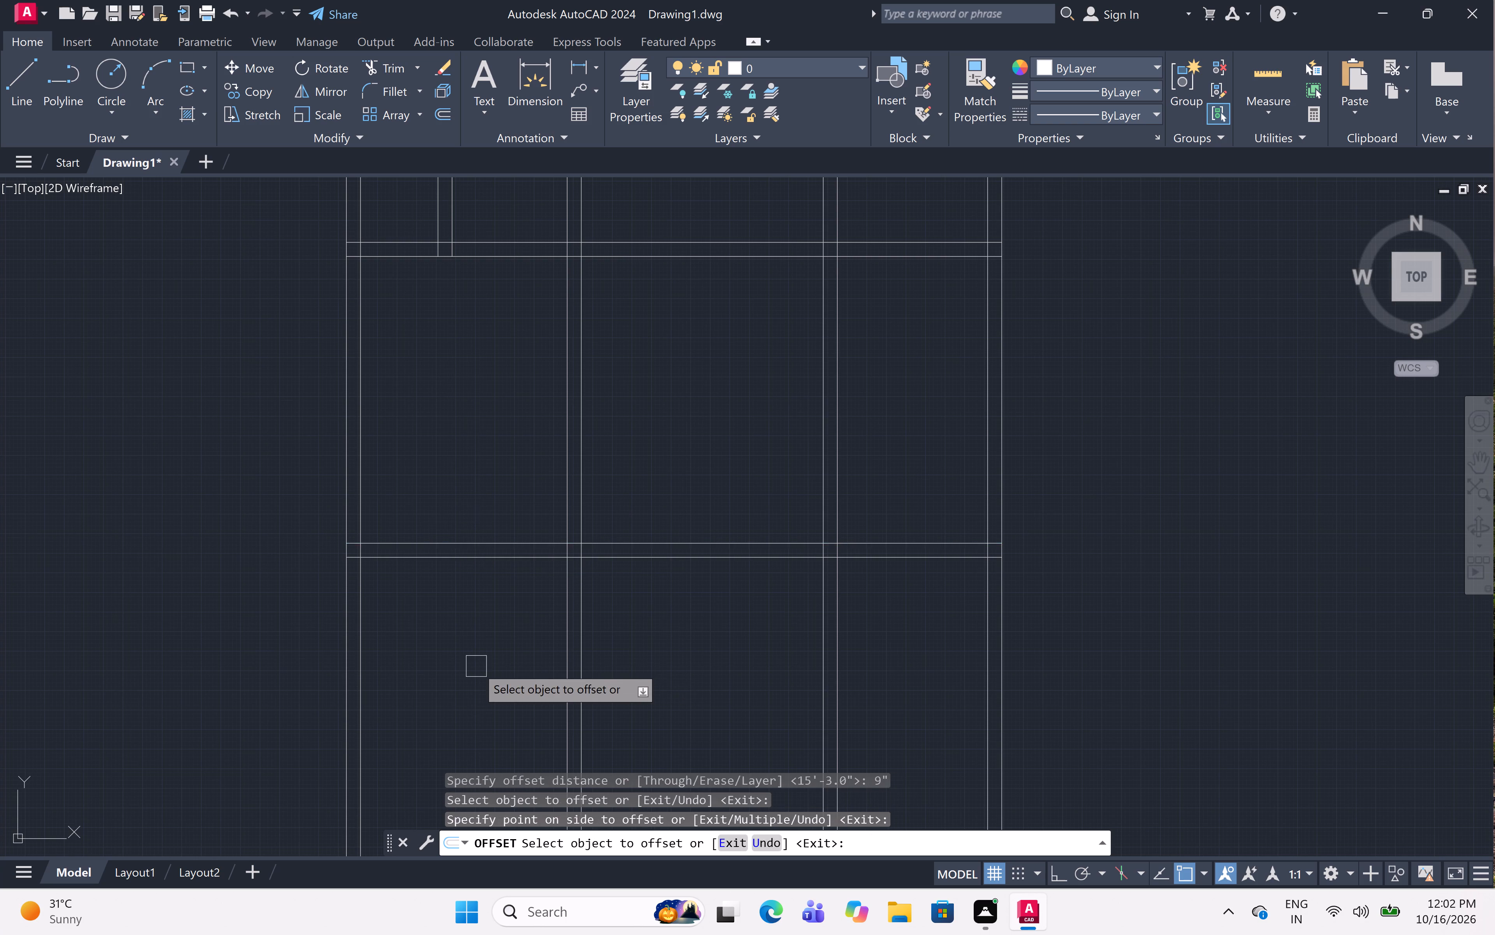
{"action": "key", "text": "Escape"}
Trim all the vertical wall lines that extend below the new bottom outer wall.
{"action": "type", "text": "tr"}
{"action": "key", "text": "space"}
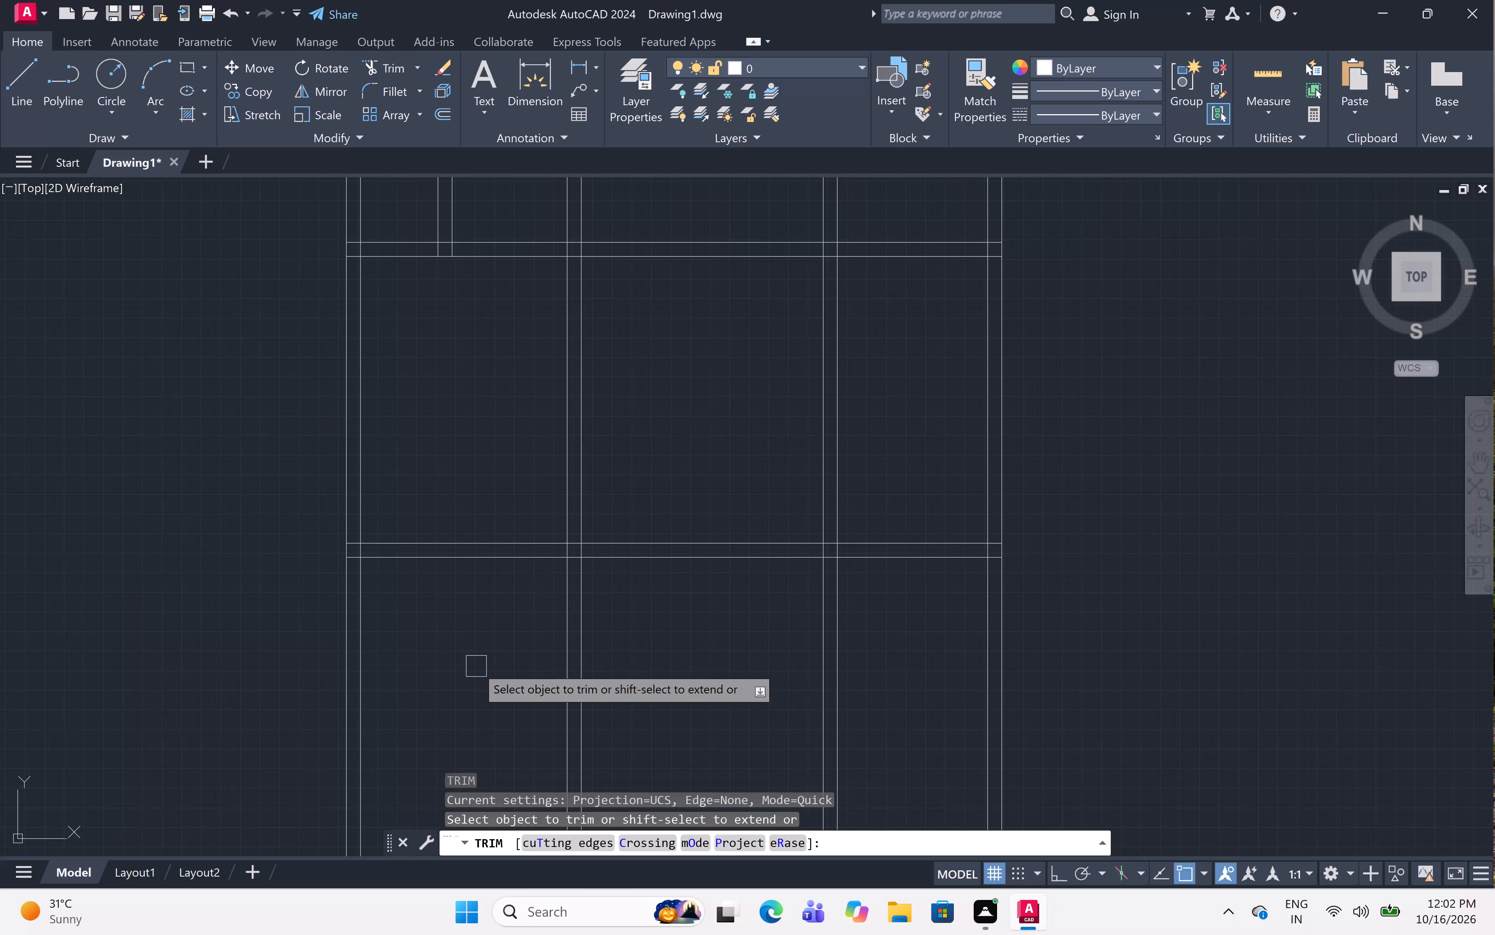
{"action": "left_click", "coordinate": [225, 663]}
{"action": "left_click", "coordinate": [1433, 633]}
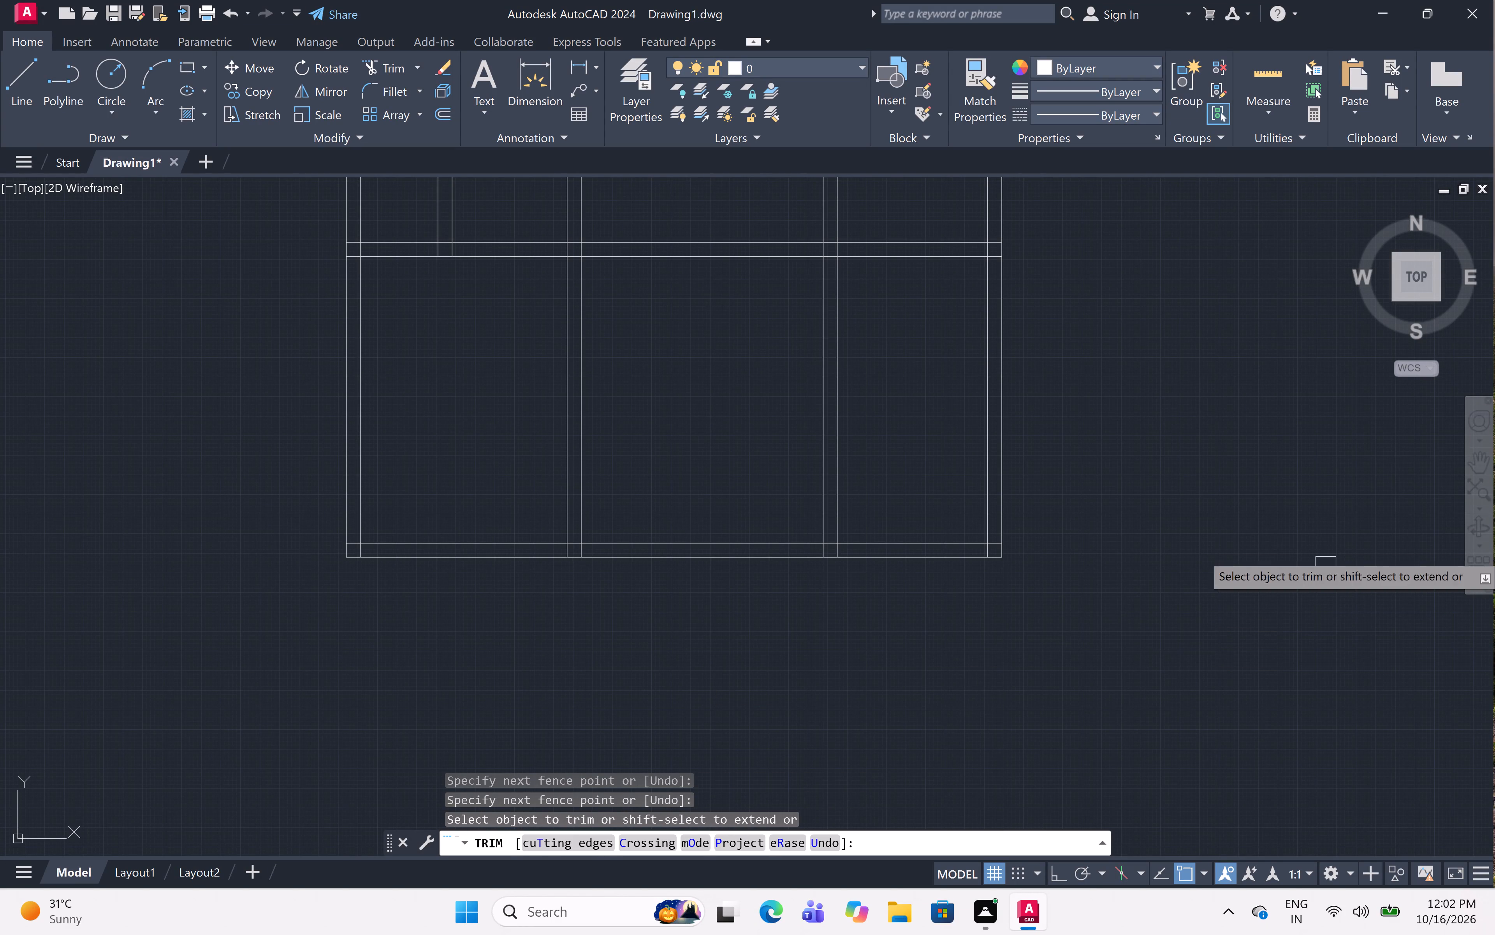
Trim the new 9" vertical wall's two lines above the second full-width horizontal wall.
{"action": "scroll", "coordinate": [1240, 510], "scroll_direction": "down", "scroll_amount": 1}
{"action": "middle_click_drag", "start_coordinate": [1201, 446], "coordinate": [1104, 535]}
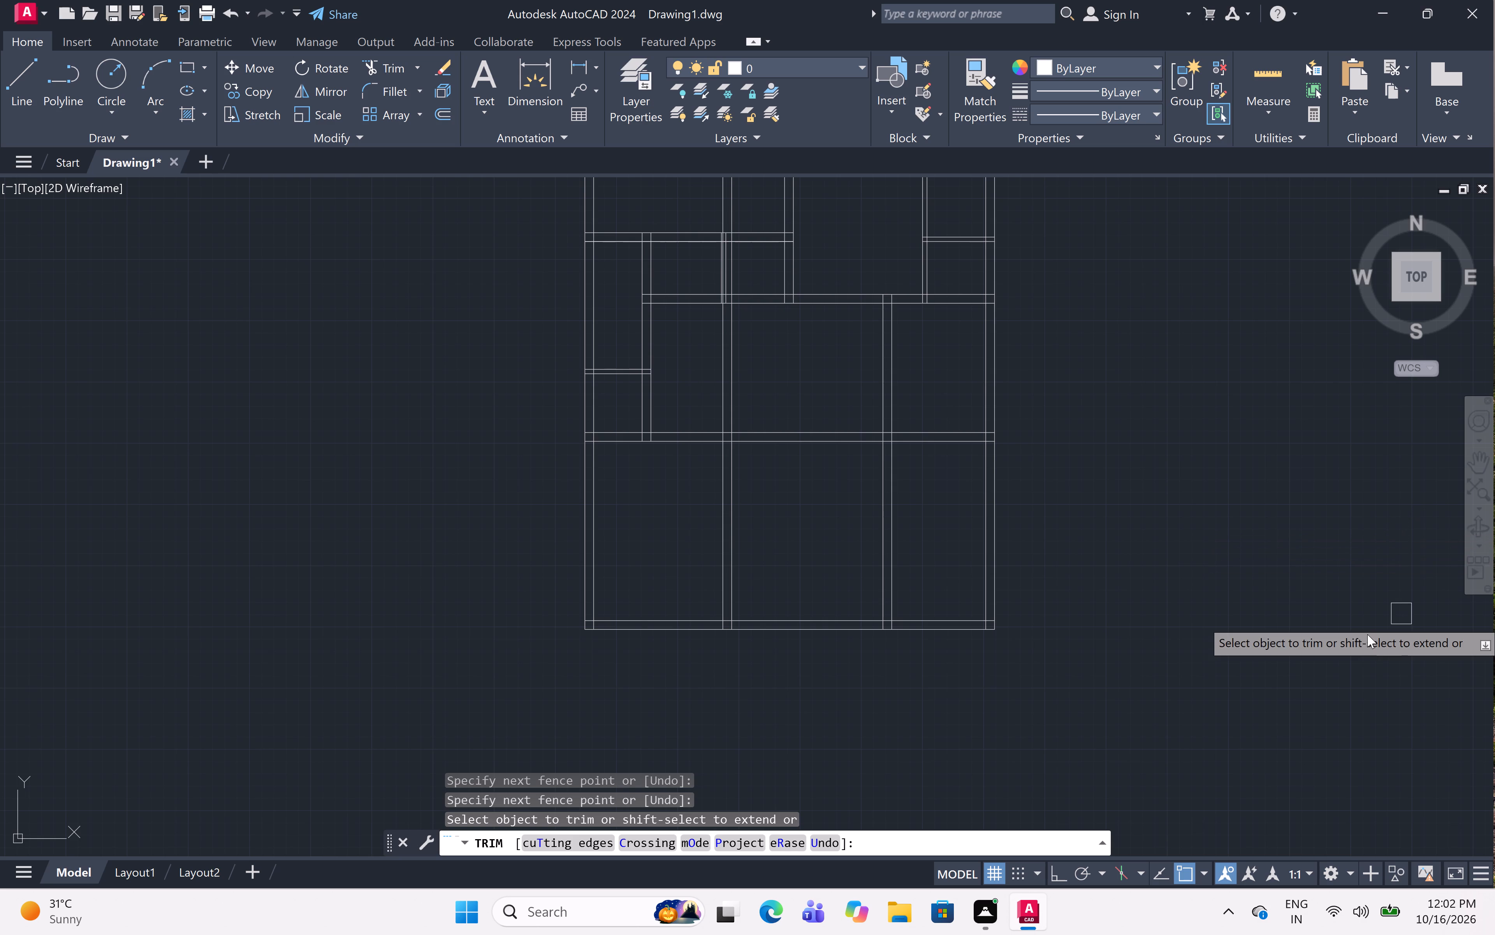
{"action": "scroll", "coordinate": [788, 488], "scroll_direction": "up", "scroll_amount": 2}
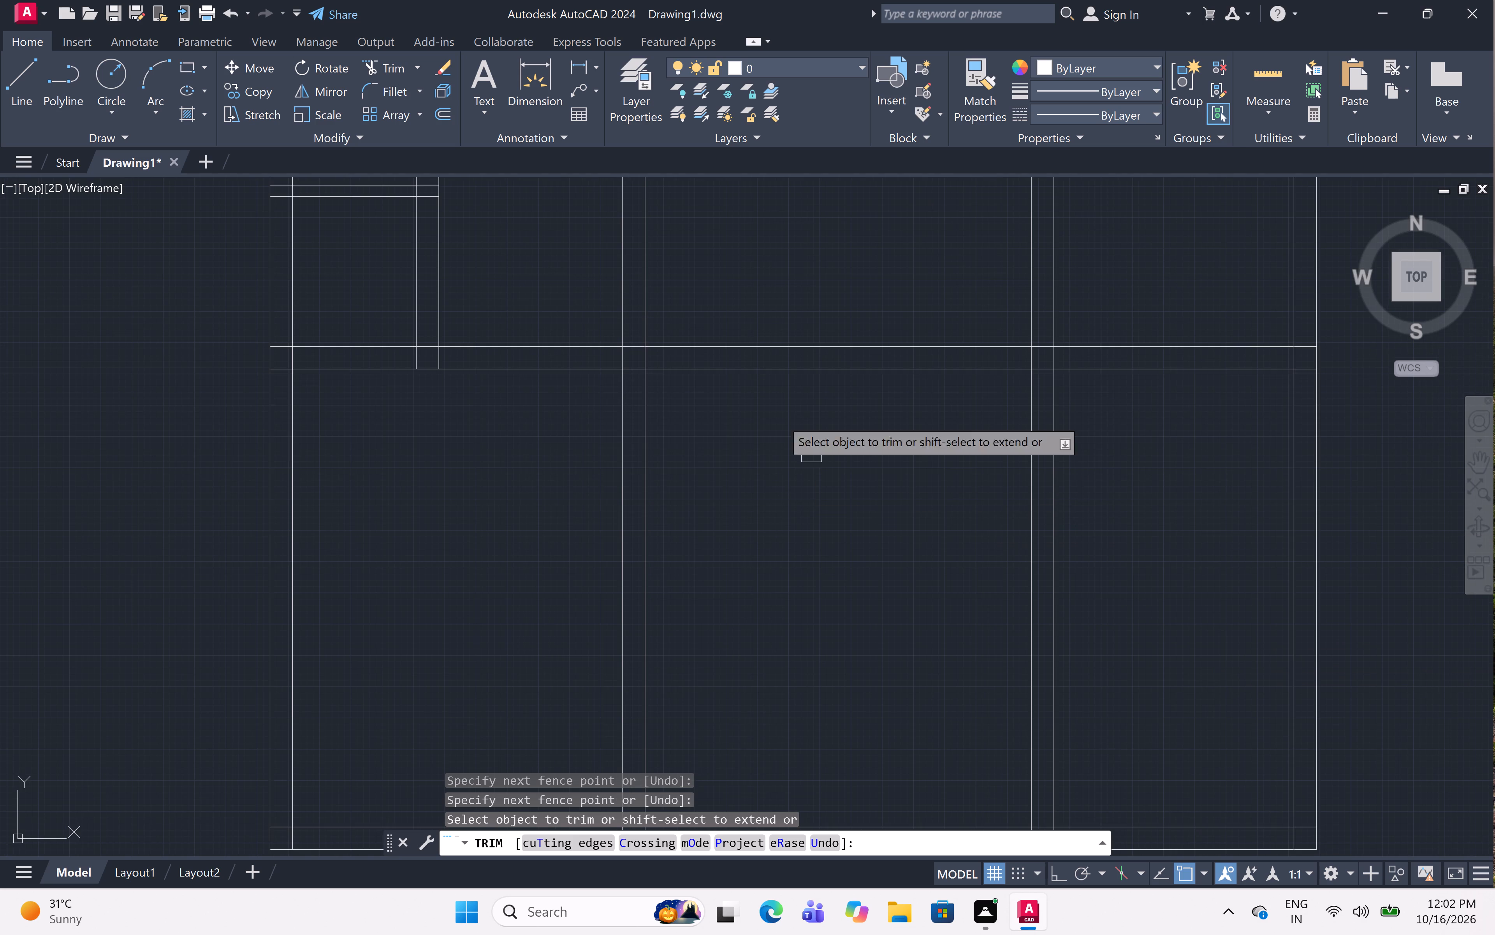
{"action": "left_click", "coordinate": [725, 297]}
{"action": "left_click", "coordinate": [490, 330]}
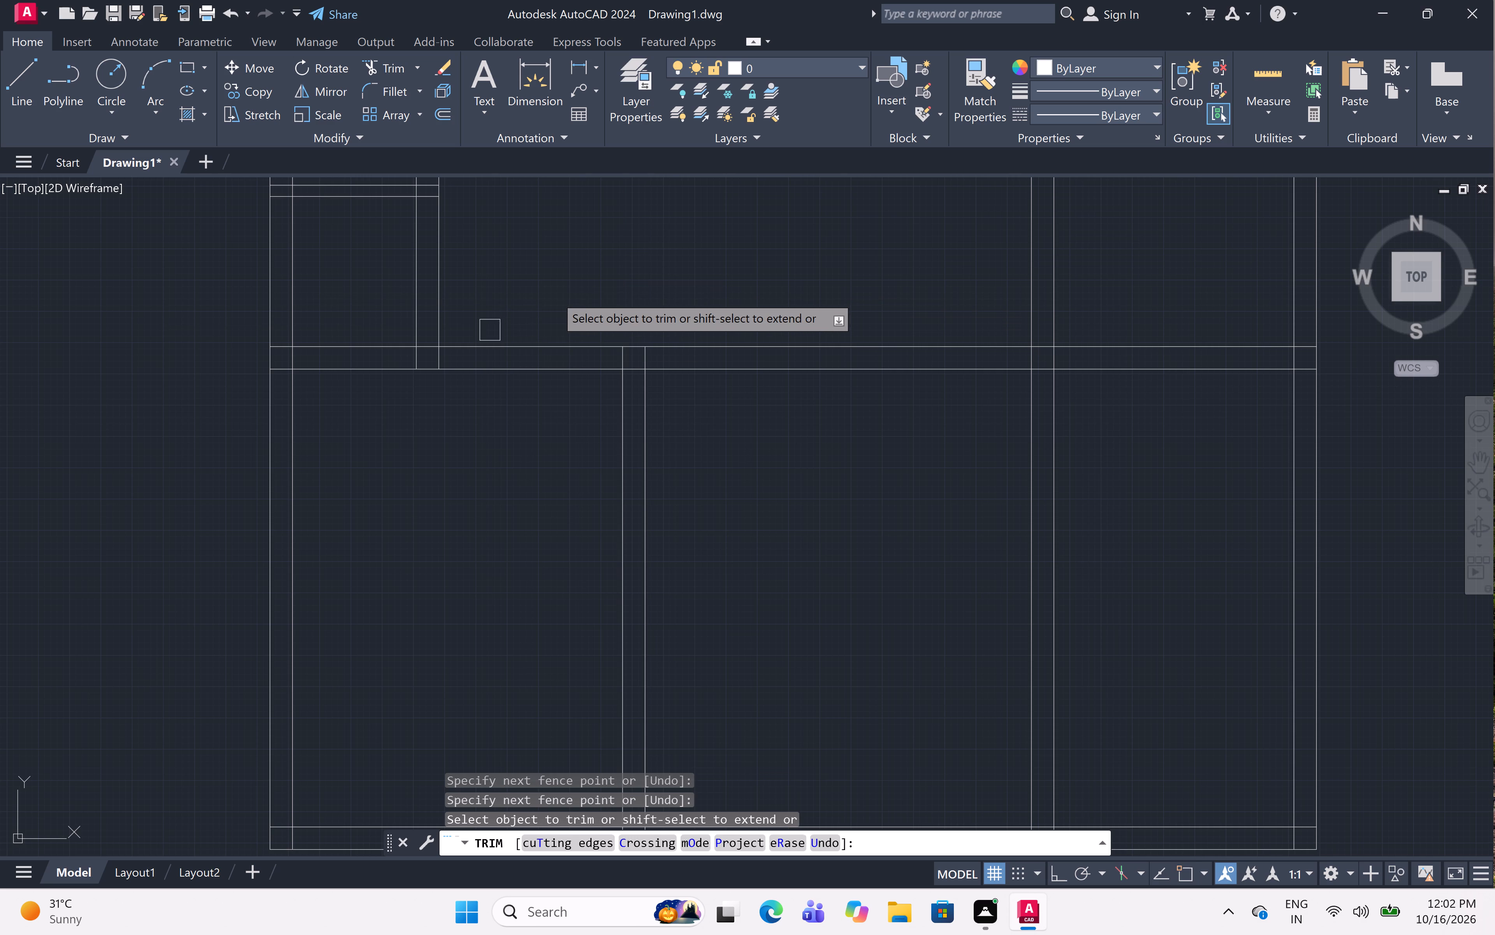
Offset the second full-width wall's lower line 5' downward and the right-hand interior wall's left line 5' to the left.
{"action": "scroll", "coordinate": [556, 293], "scroll_direction": "down", "scroll_amount": 1}
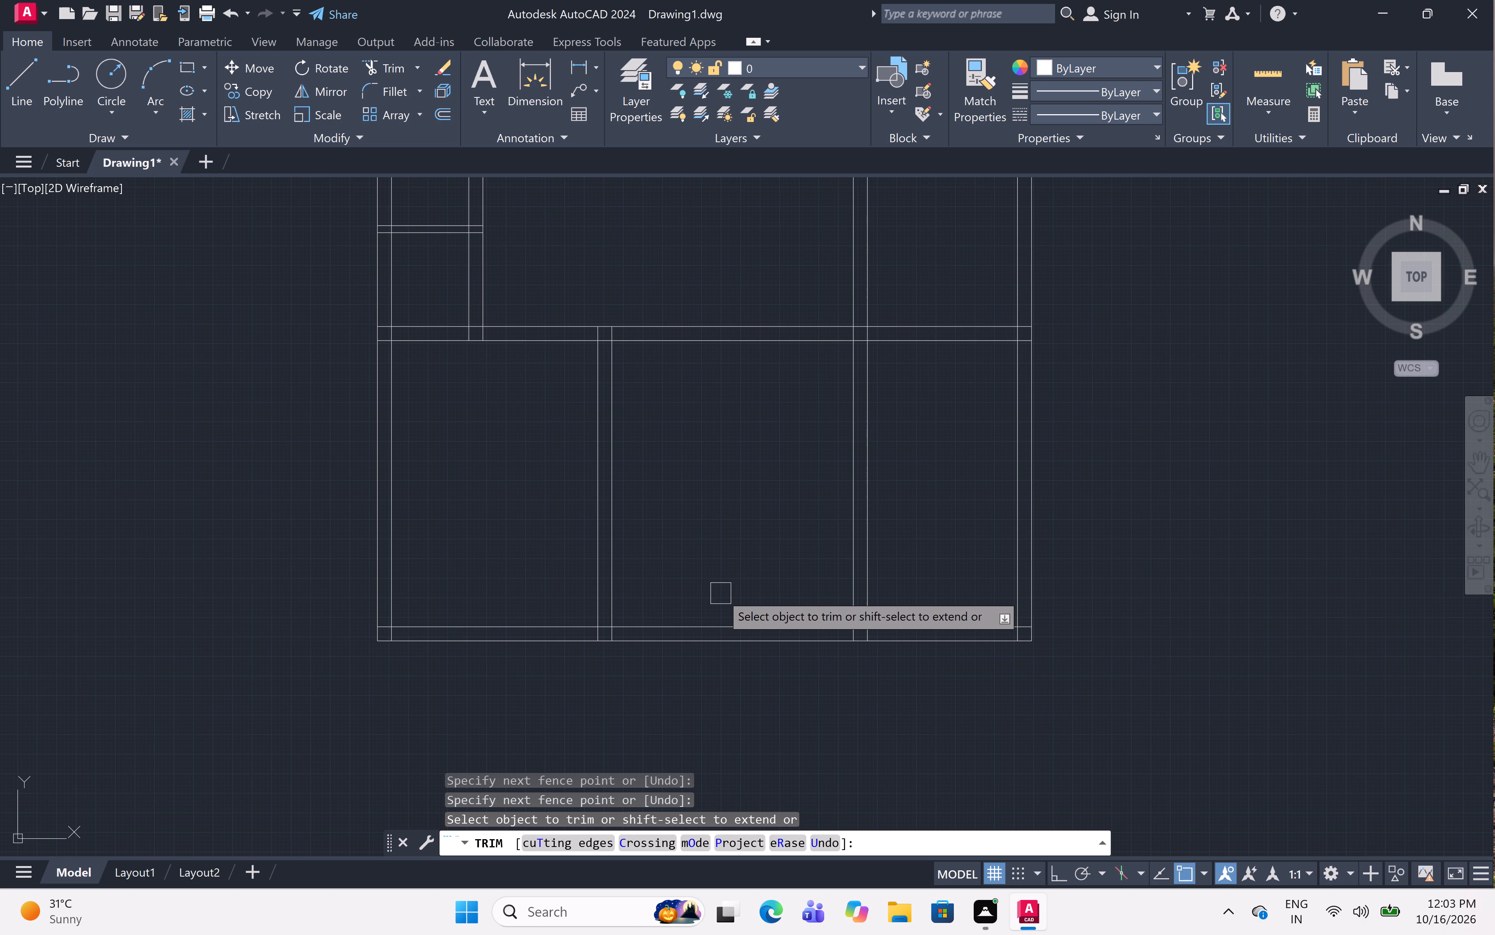
{"action": "scroll", "coordinate": [514, 334], "scroll_direction": "down", "scroll_amount": 2}
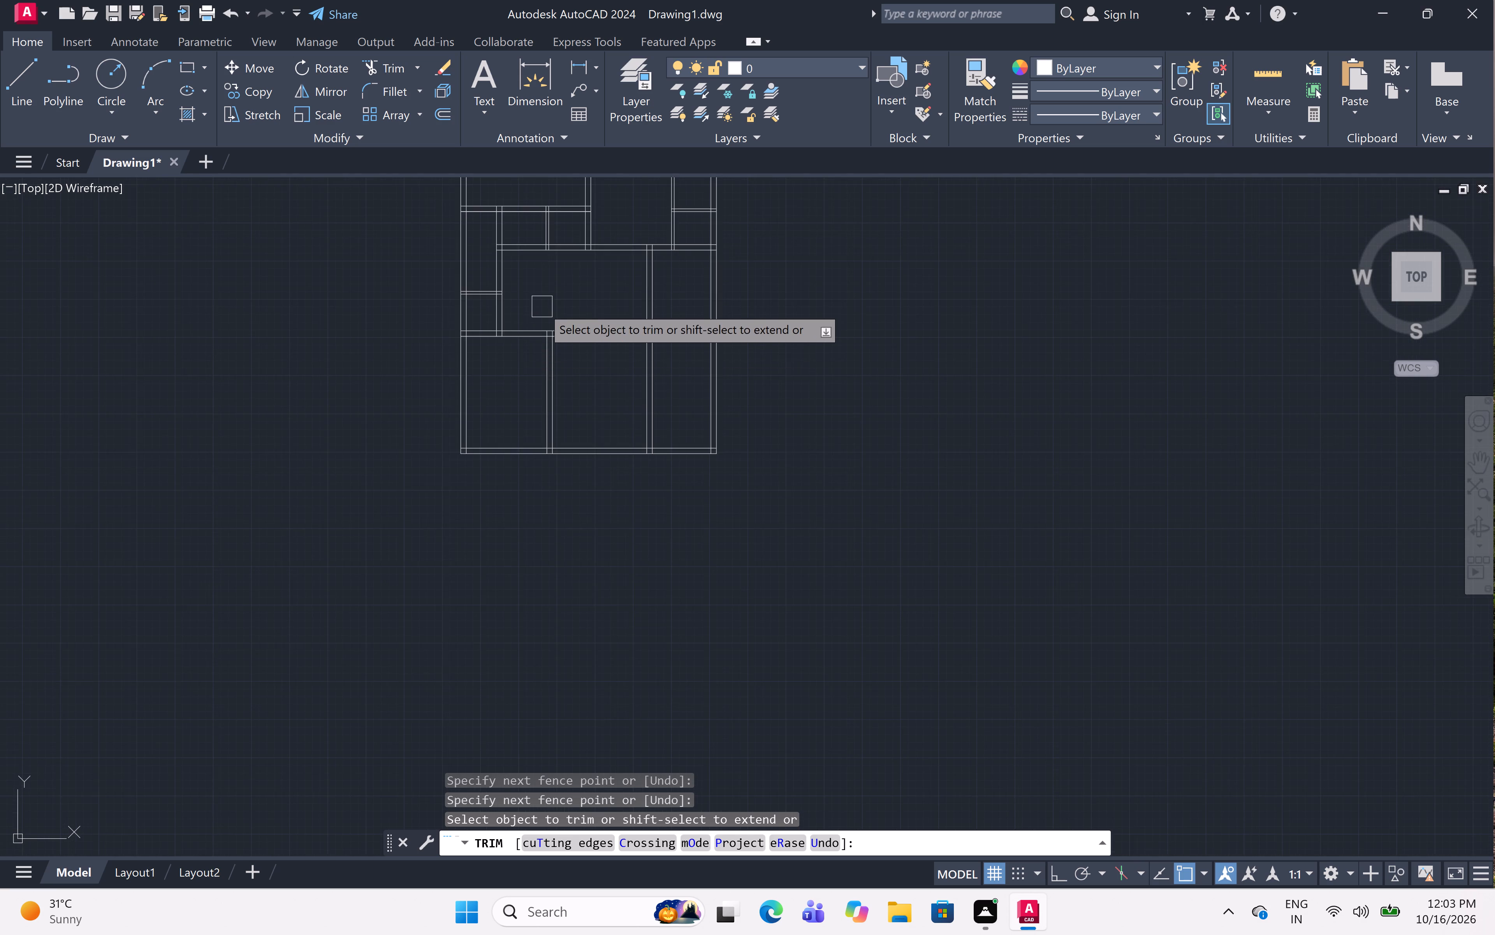
{"action": "scroll", "coordinate": [542, 307], "scroll_direction": "up", "scroll_amount": 1}
{"action": "middle_click_drag", "start_coordinate": [542, 307], "coordinate": [549, 338]}
{"action": "scroll", "coordinate": [551, 338], "scroll_direction": "up", "scroll_amount": 1}
{"action": "middle_click_drag", "start_coordinate": [551, 338], "coordinate": [552, 344]}
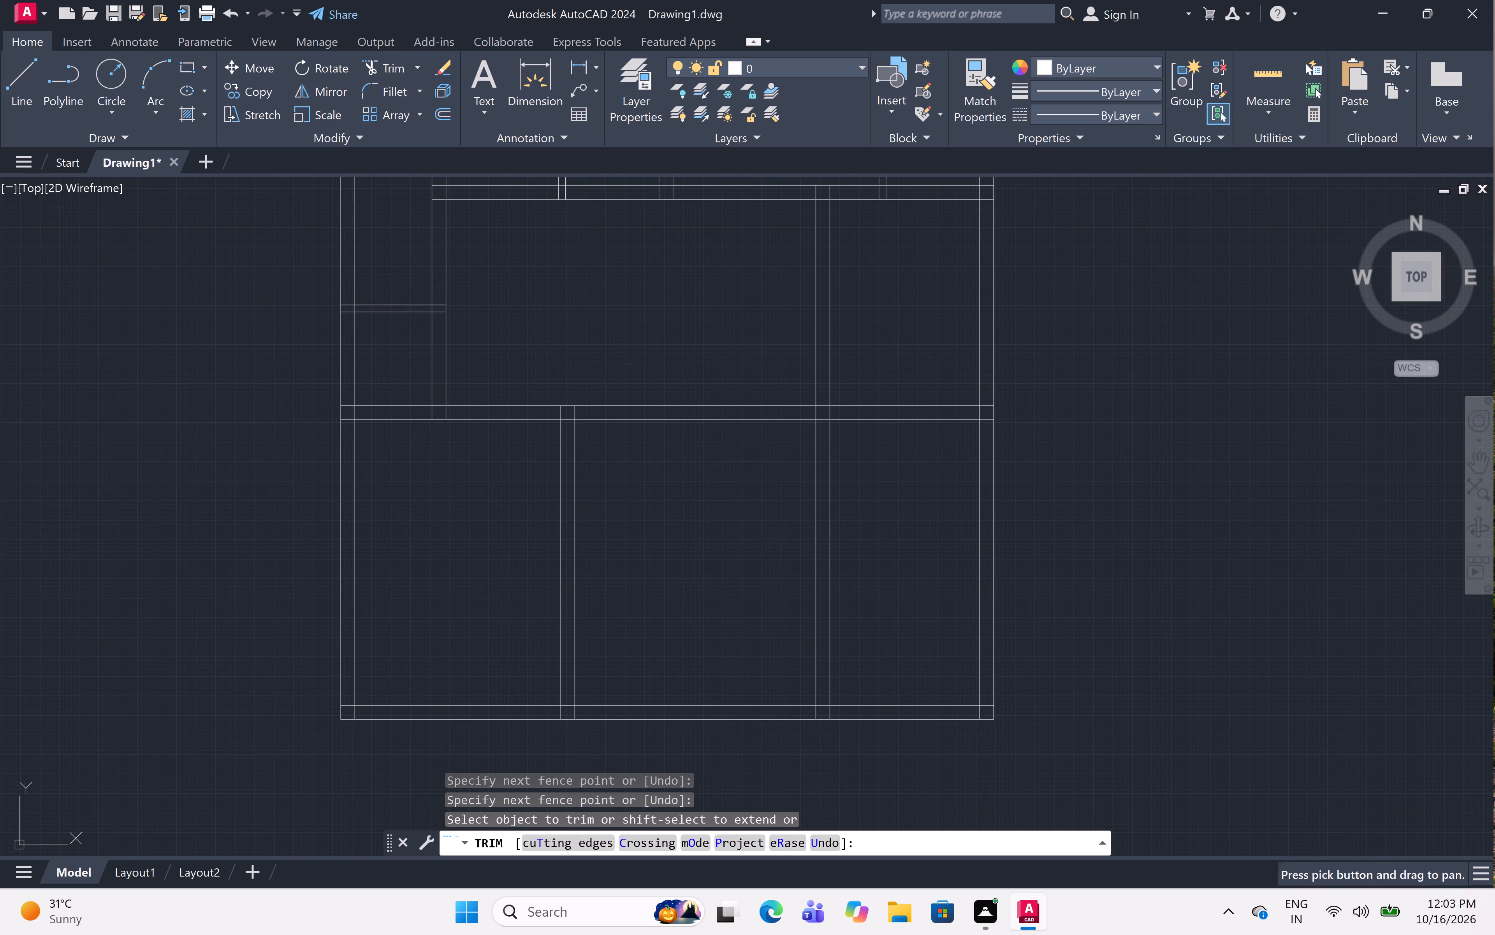
{"action": "middle_click_drag", "start_coordinate": [658, 452], "coordinate": [656, 450]}
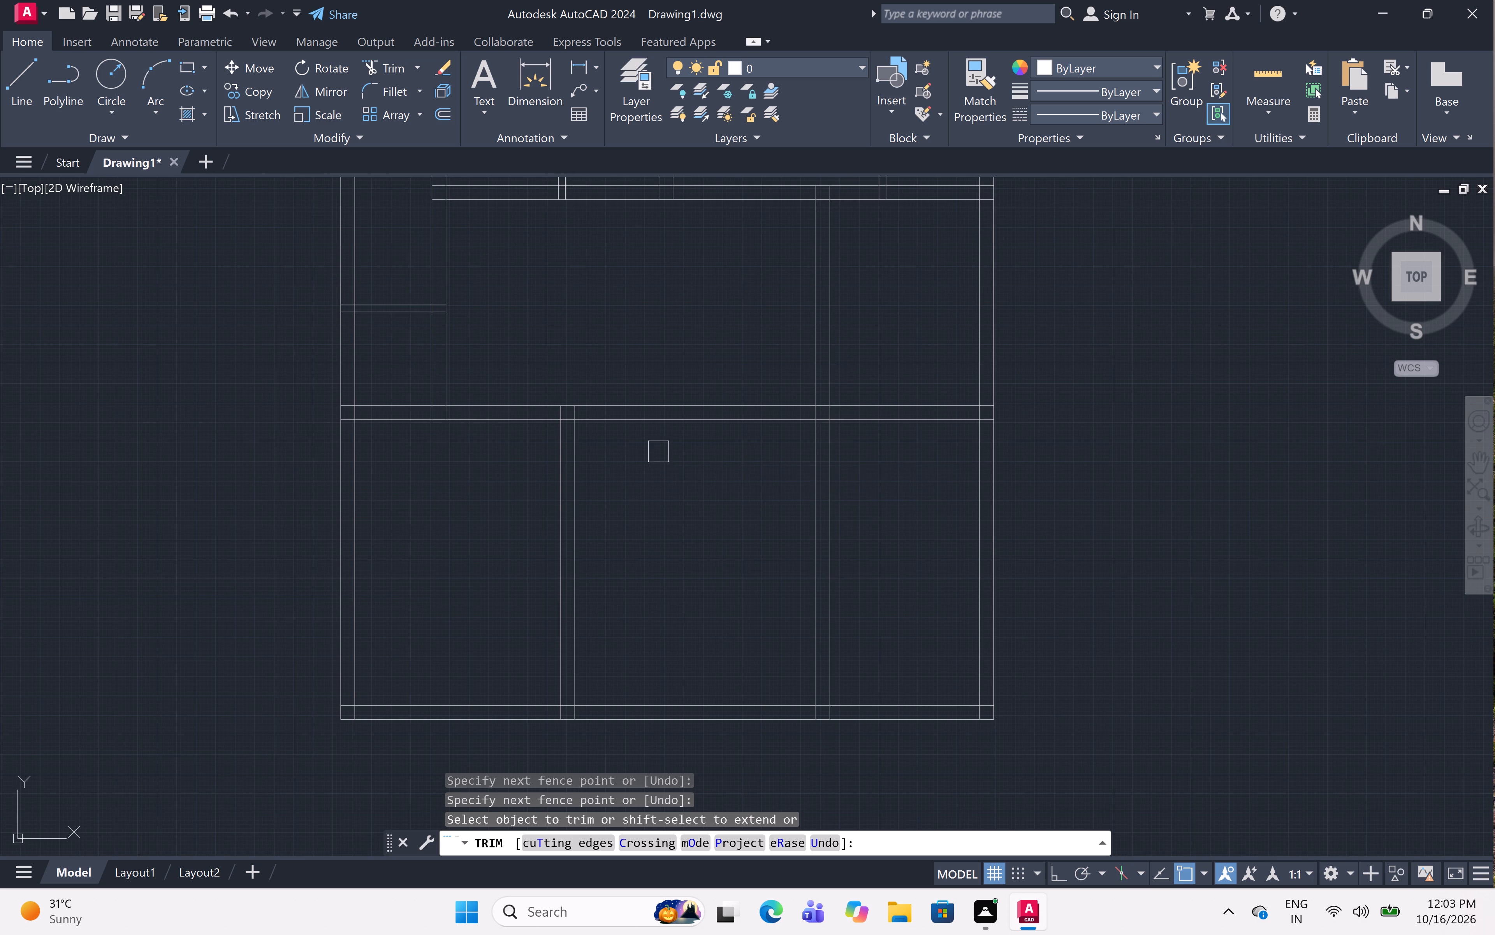
{"action": "middle_click_drag", "start_coordinate": [656, 450], "coordinate": [621, 433]}
{"action": "scroll", "coordinate": [633, 430], "scroll_direction": "up", "scroll_amount": 2}
{"action": "key", "text": "Escape"}
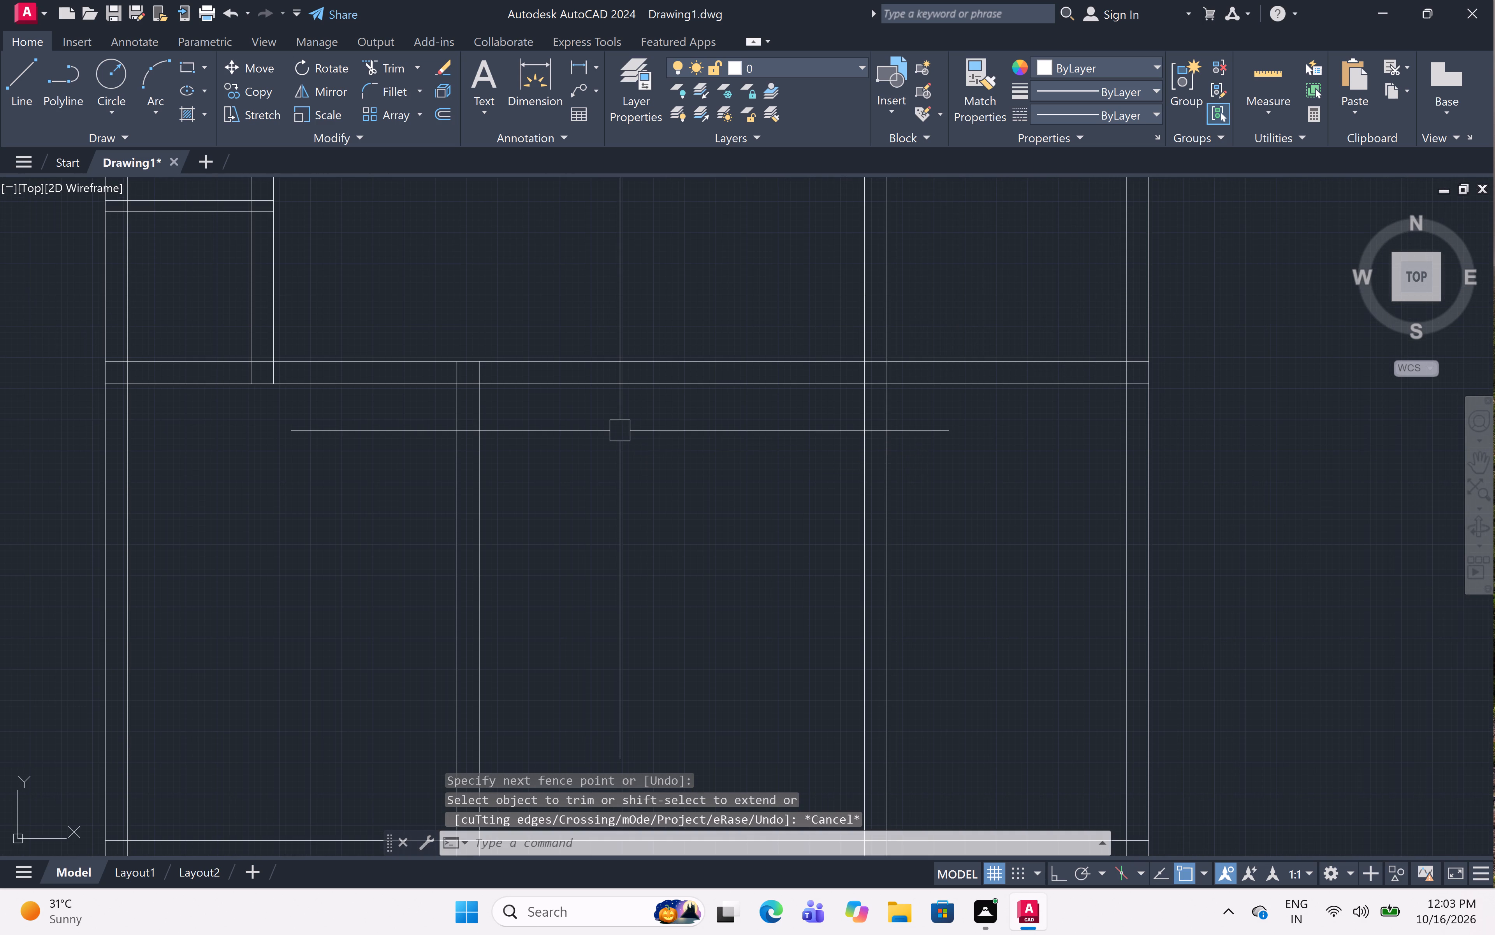
{"action": "type", "text": "off"}
{"action": "key", "text": "space"}
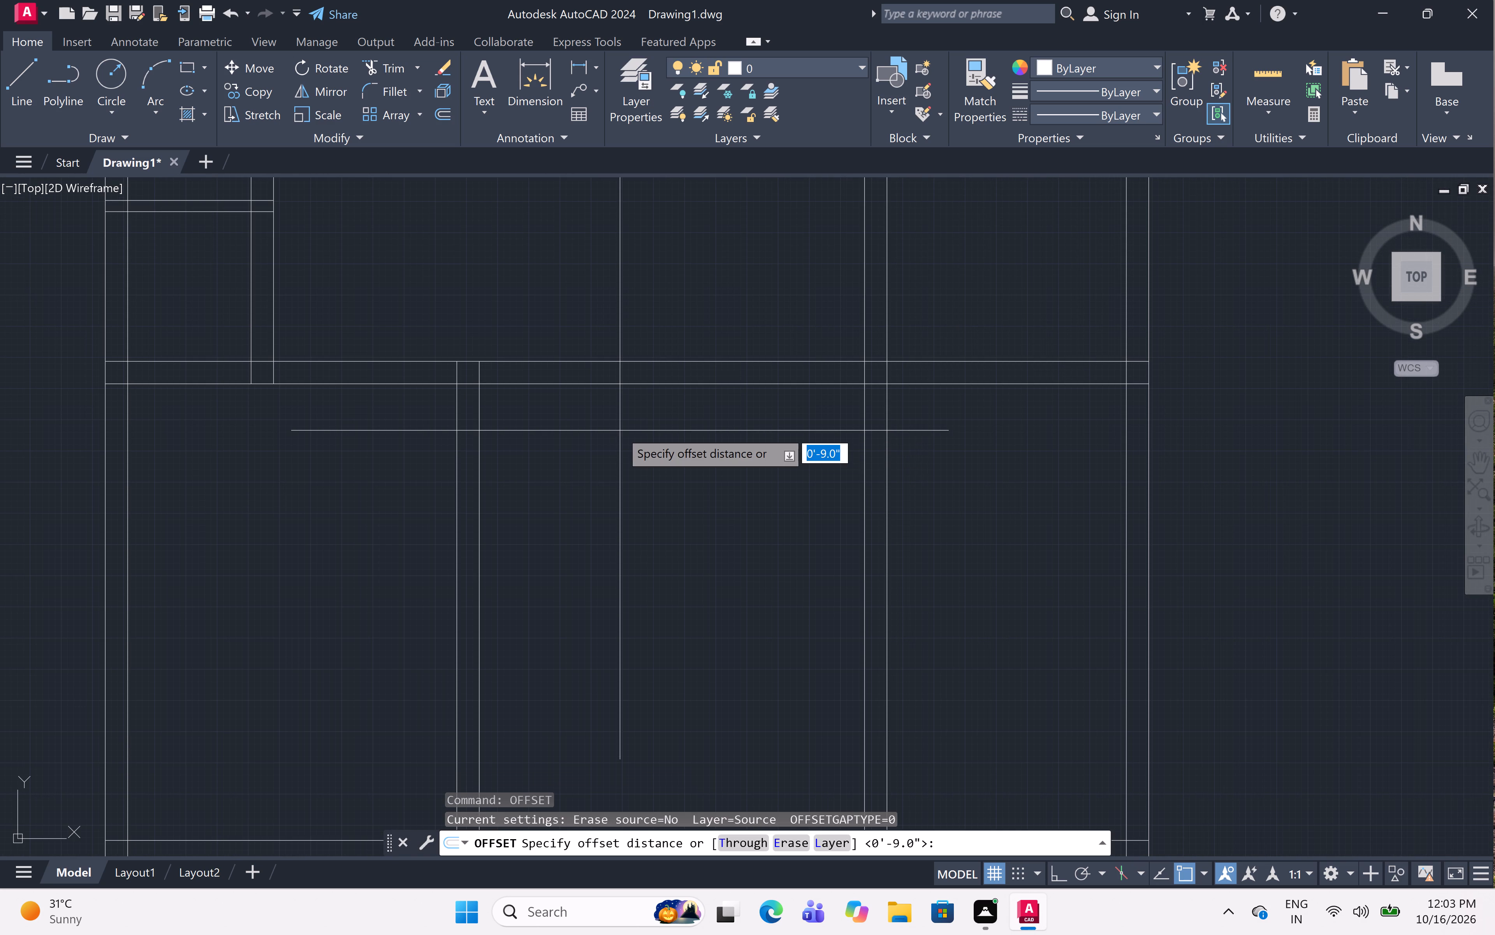
{"action": "type", "text": "5'"}
{"action": "key", "text": "space"}
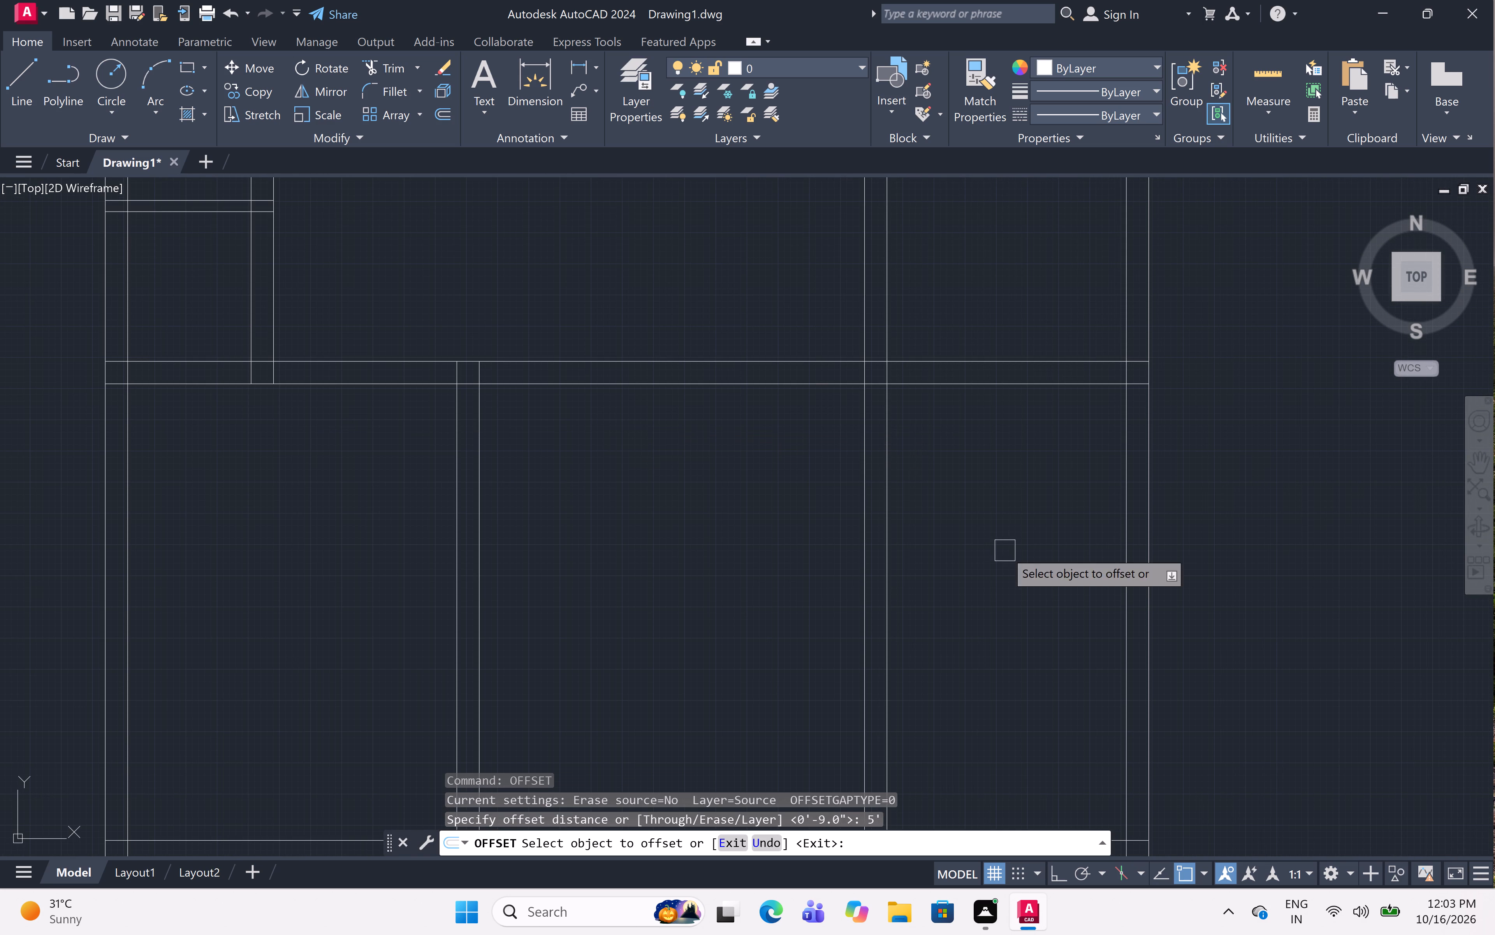
{"action": "left_click_drag", "start_coordinate": [839, 388], "coordinate": [841, 393]}
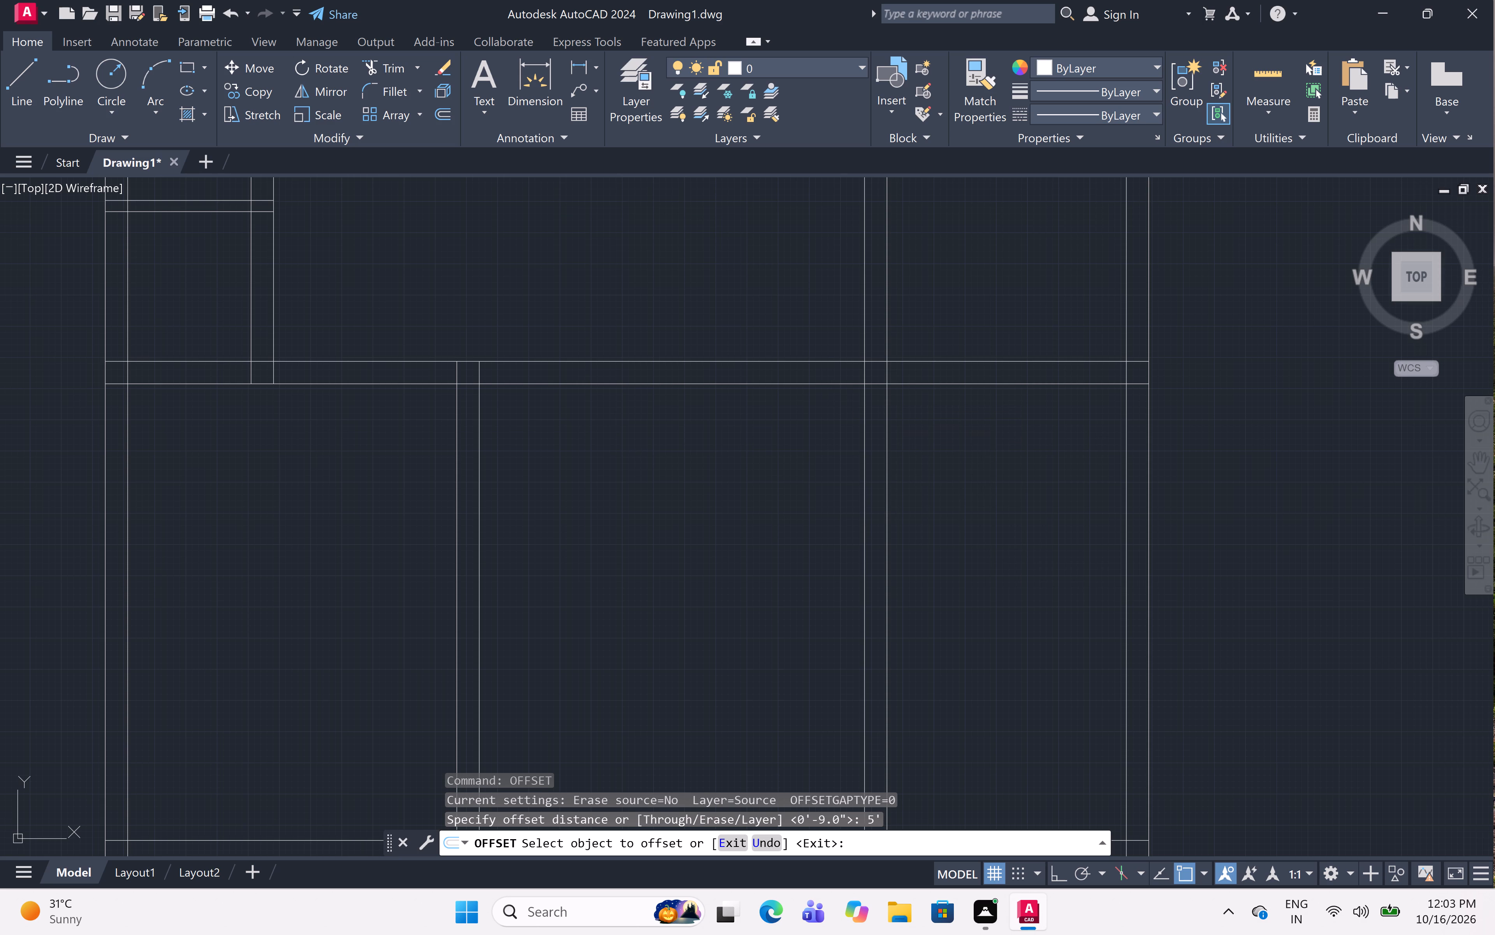
{"action": "left_click", "coordinate": [809, 515]}
{"action": "left_click", "coordinate": [855, 509]}
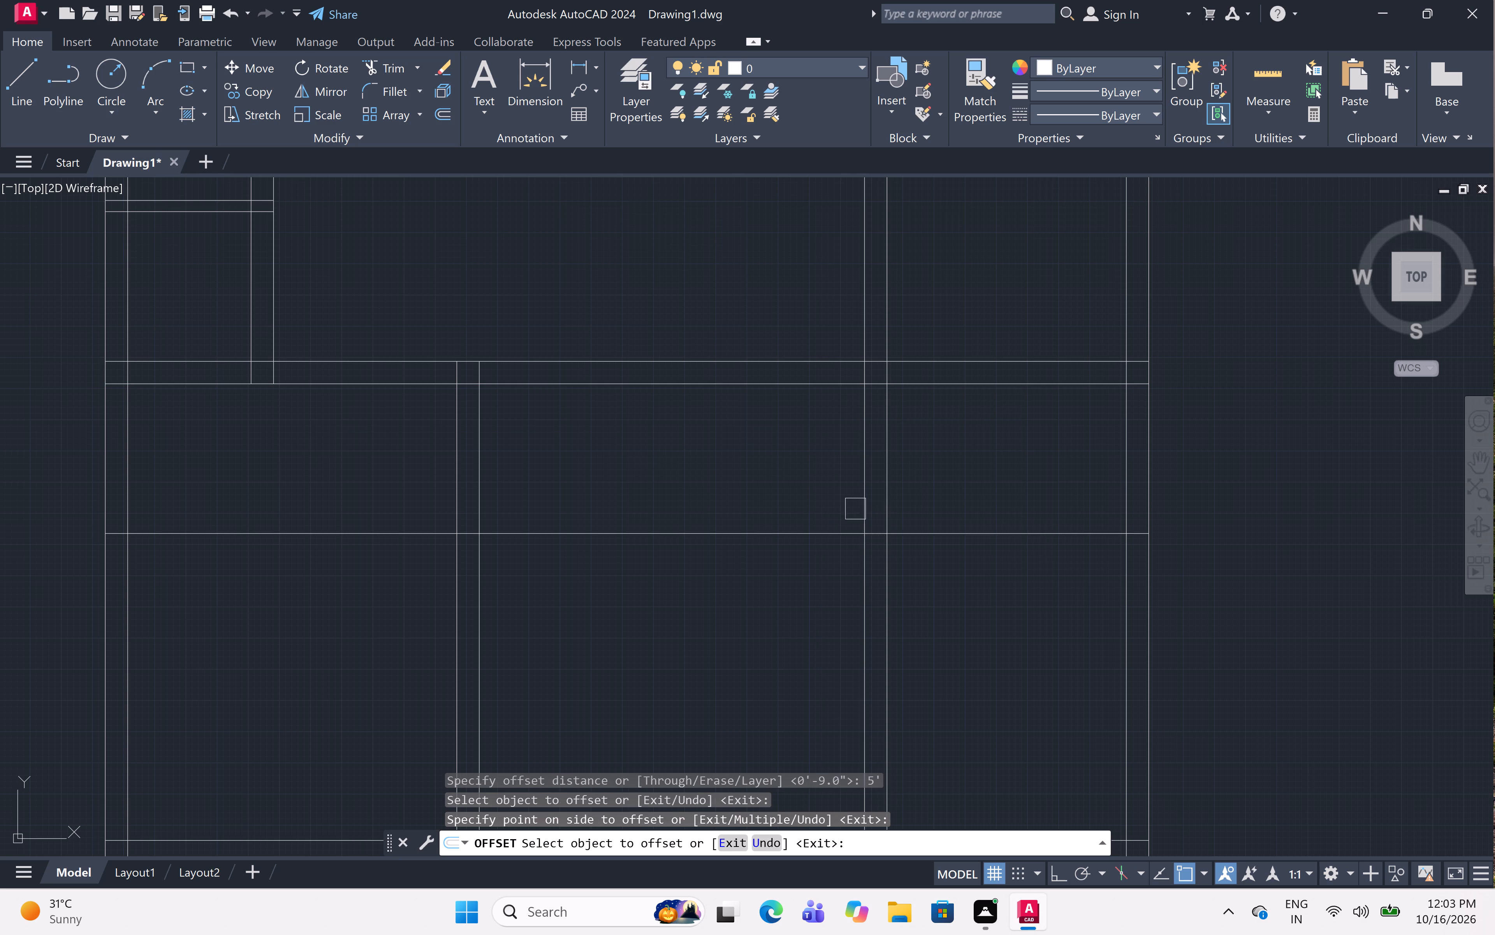
{"action": "left_click", "coordinate": [668, 448]}
{"action": "key", "text": "space"}
Offset the new vertical line 9" to the left and the new horizontal line 9" downward to form walls.
{"action": "key", "text": "space"}
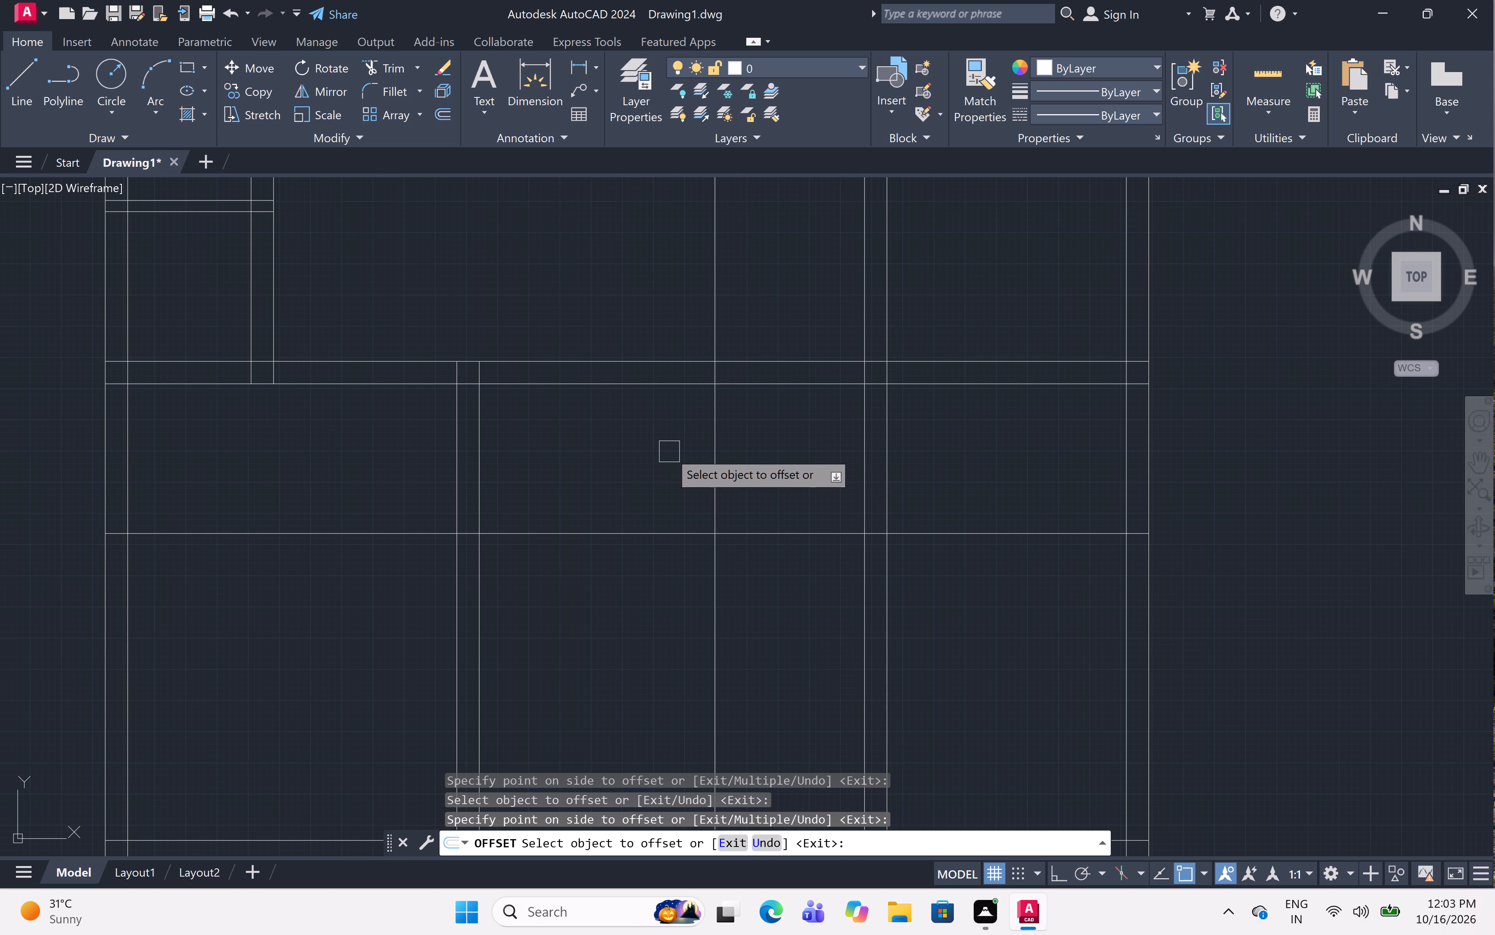
{"action": "type", "text": "9\""}
{"action": "key", "text": "space"}
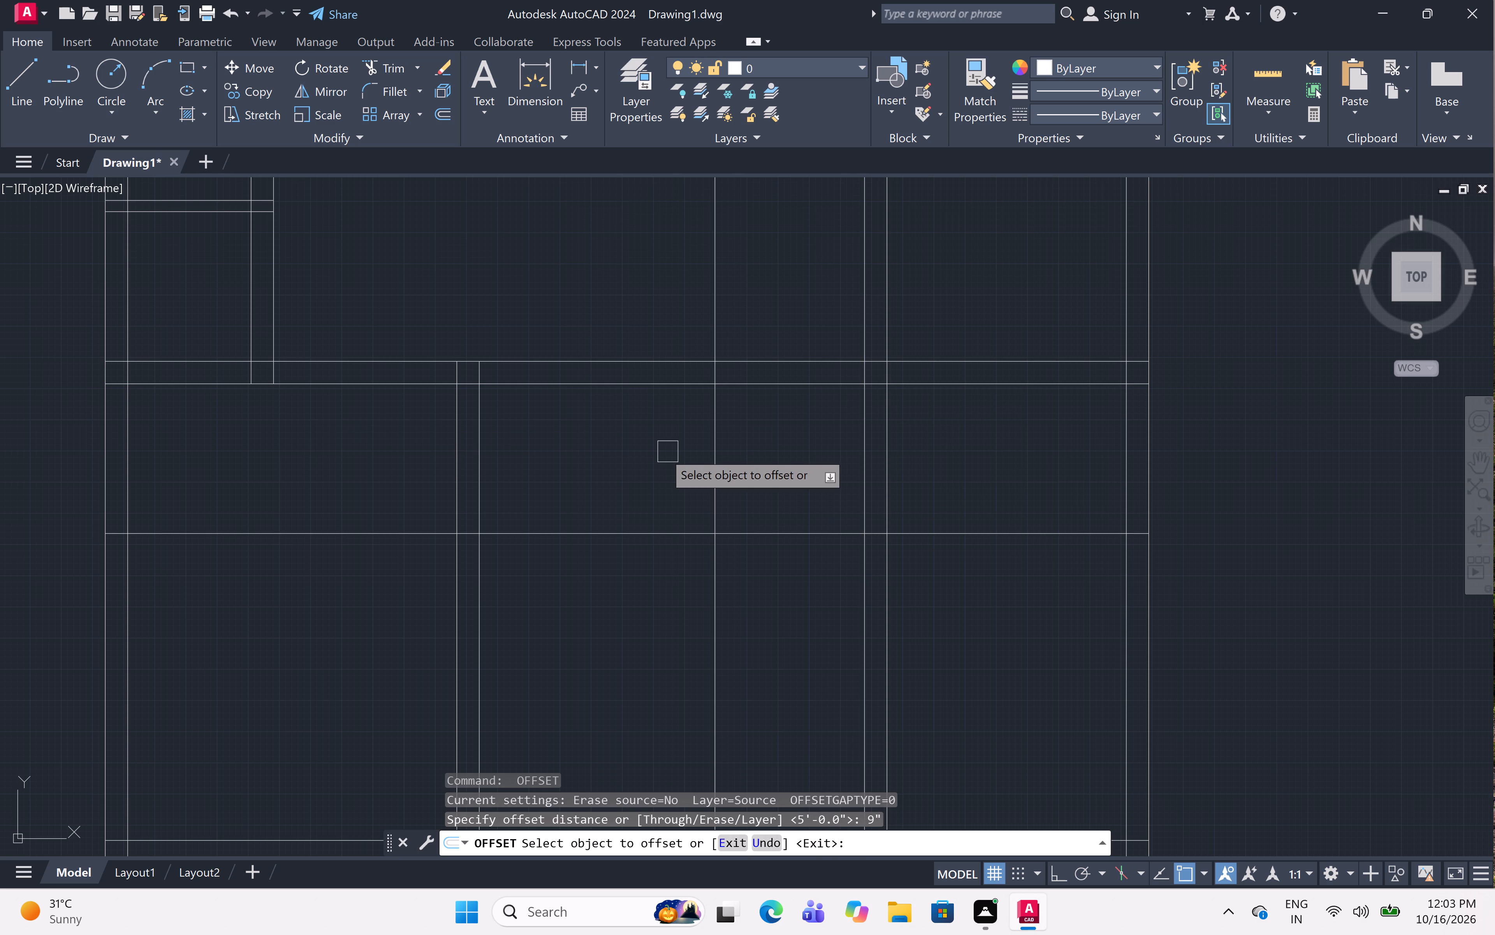
{"action": "left_click", "coordinate": [711, 459]}
{"action": "left_click", "coordinate": [630, 464]}
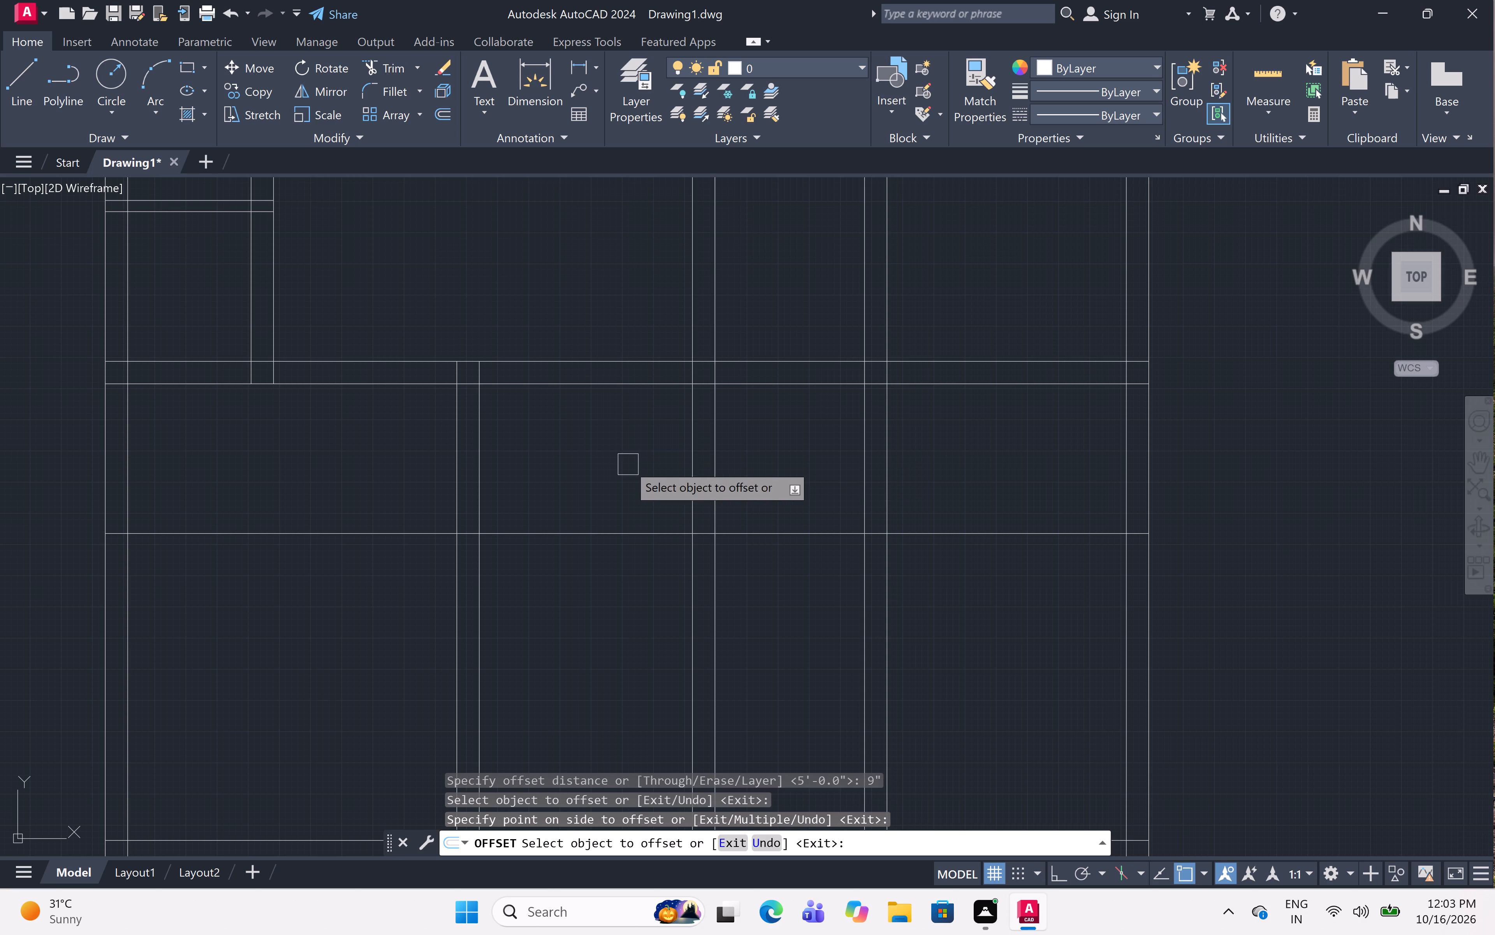
{"action": "left_click", "coordinate": [756, 537]}
{"action": "left_click", "coordinate": [749, 605]}
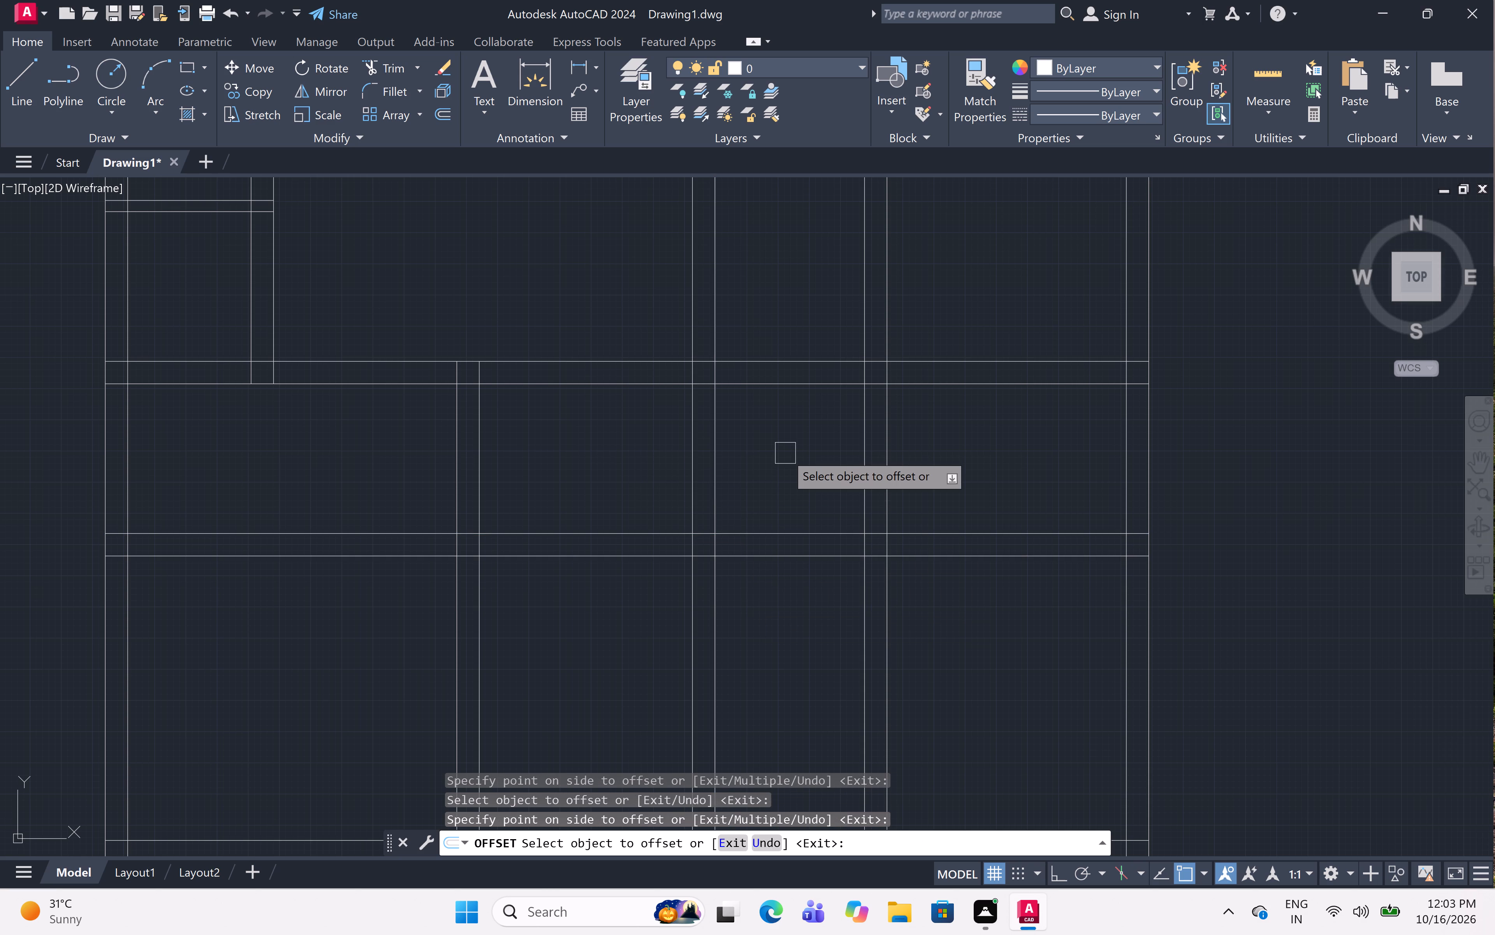
{"action": "key", "text": "Escape"}
Trim the new 9" vertical wall's two lines above the second full-width horizontal wall.
{"action": "type", "text": "tr"}
{"action": "key", "text": "space"}
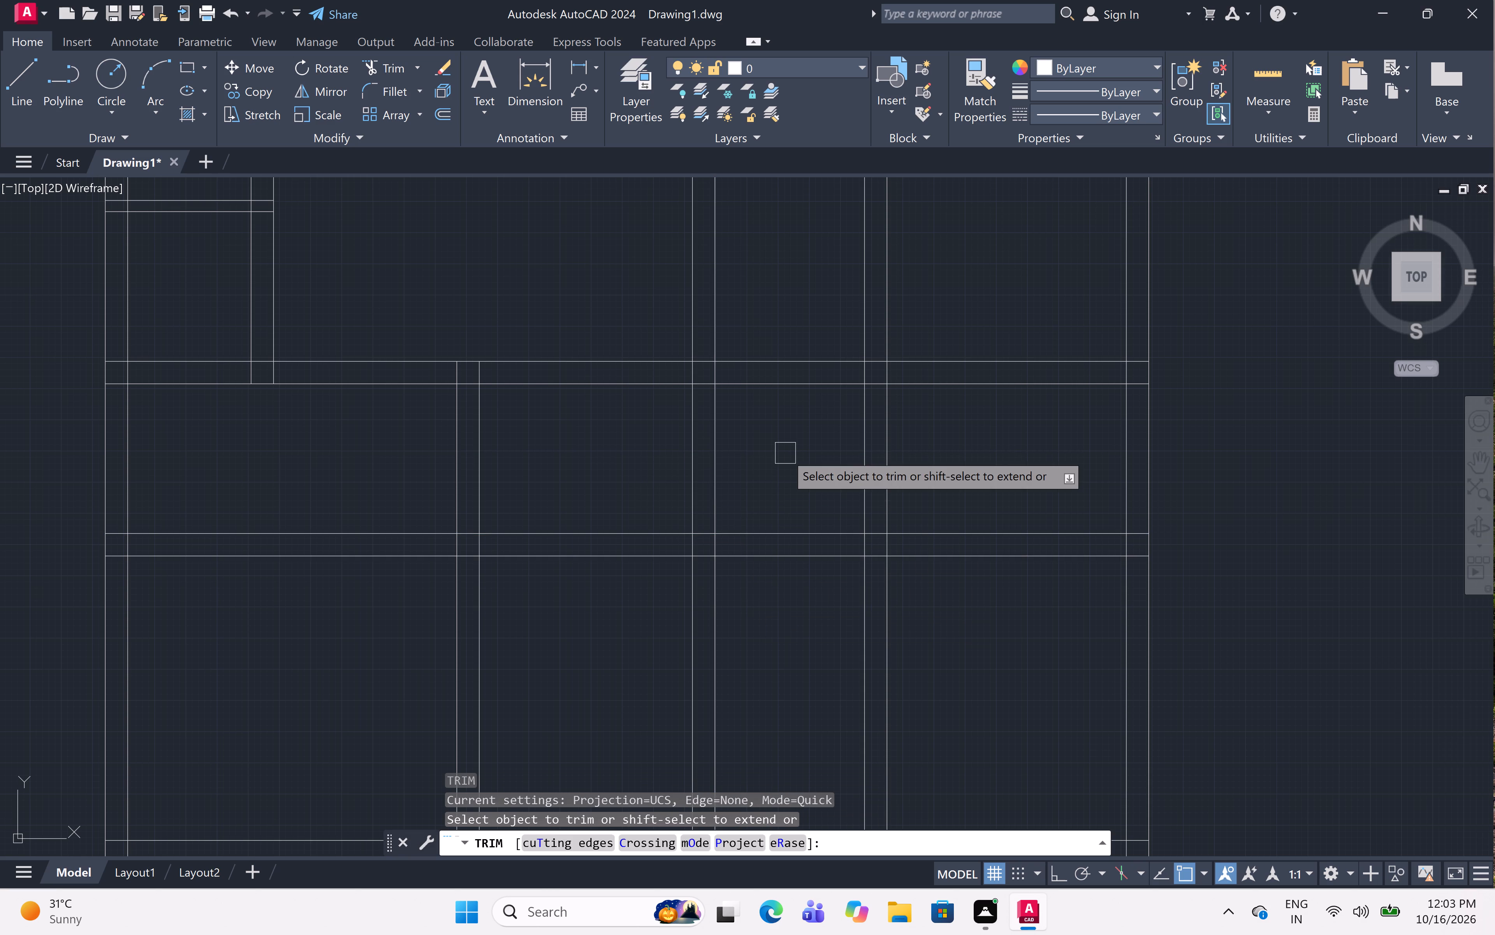
{"action": "left_click", "coordinate": [774, 308]}
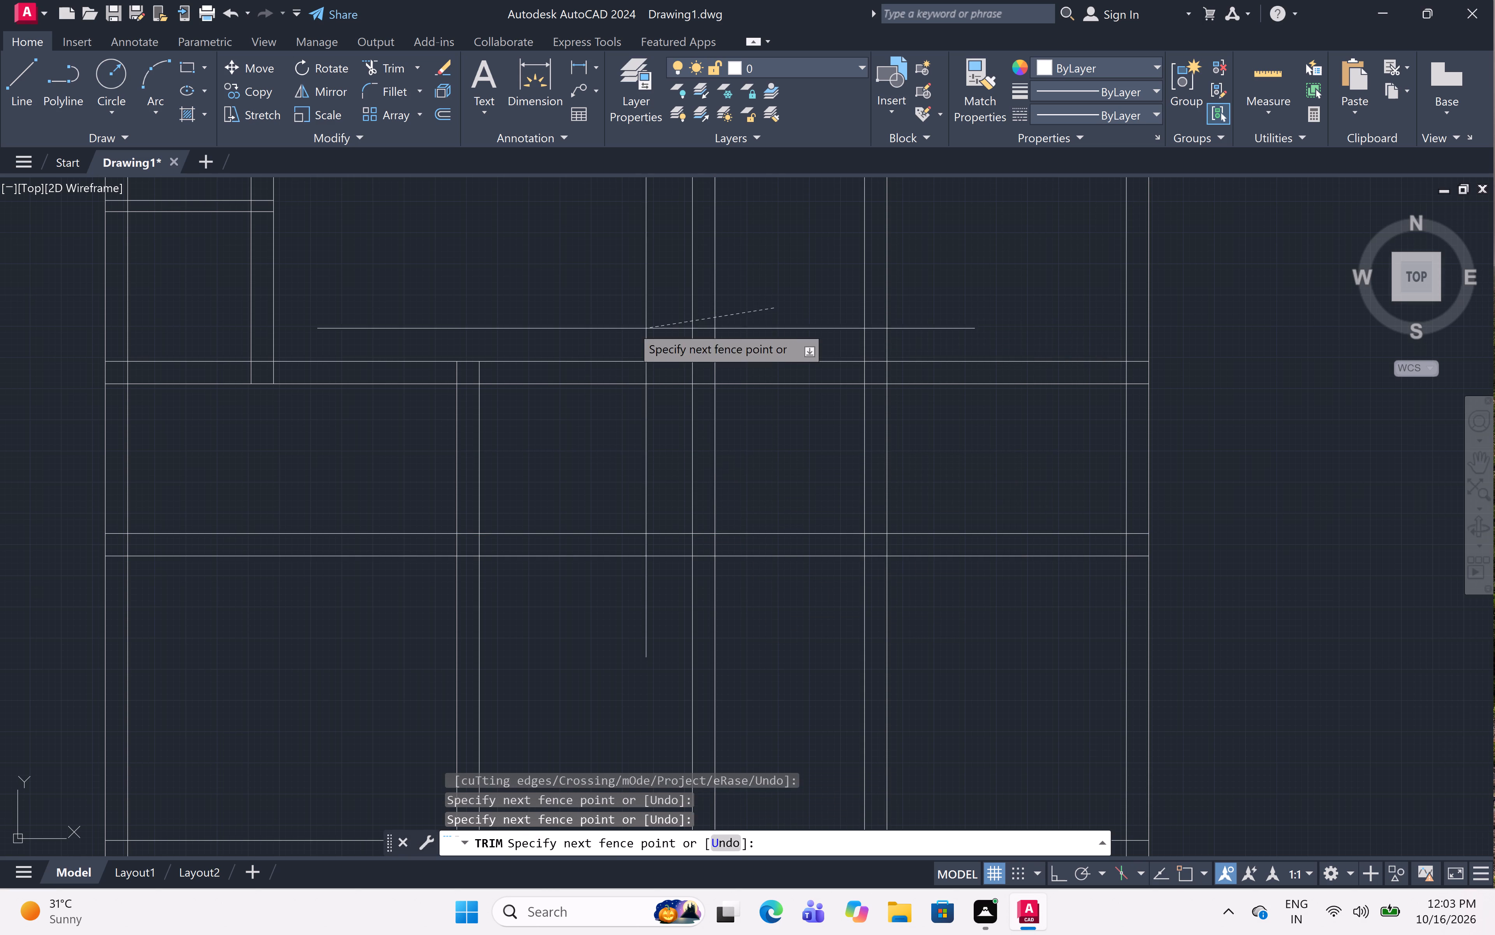
{"action": "left_click", "coordinate": [610, 324]}
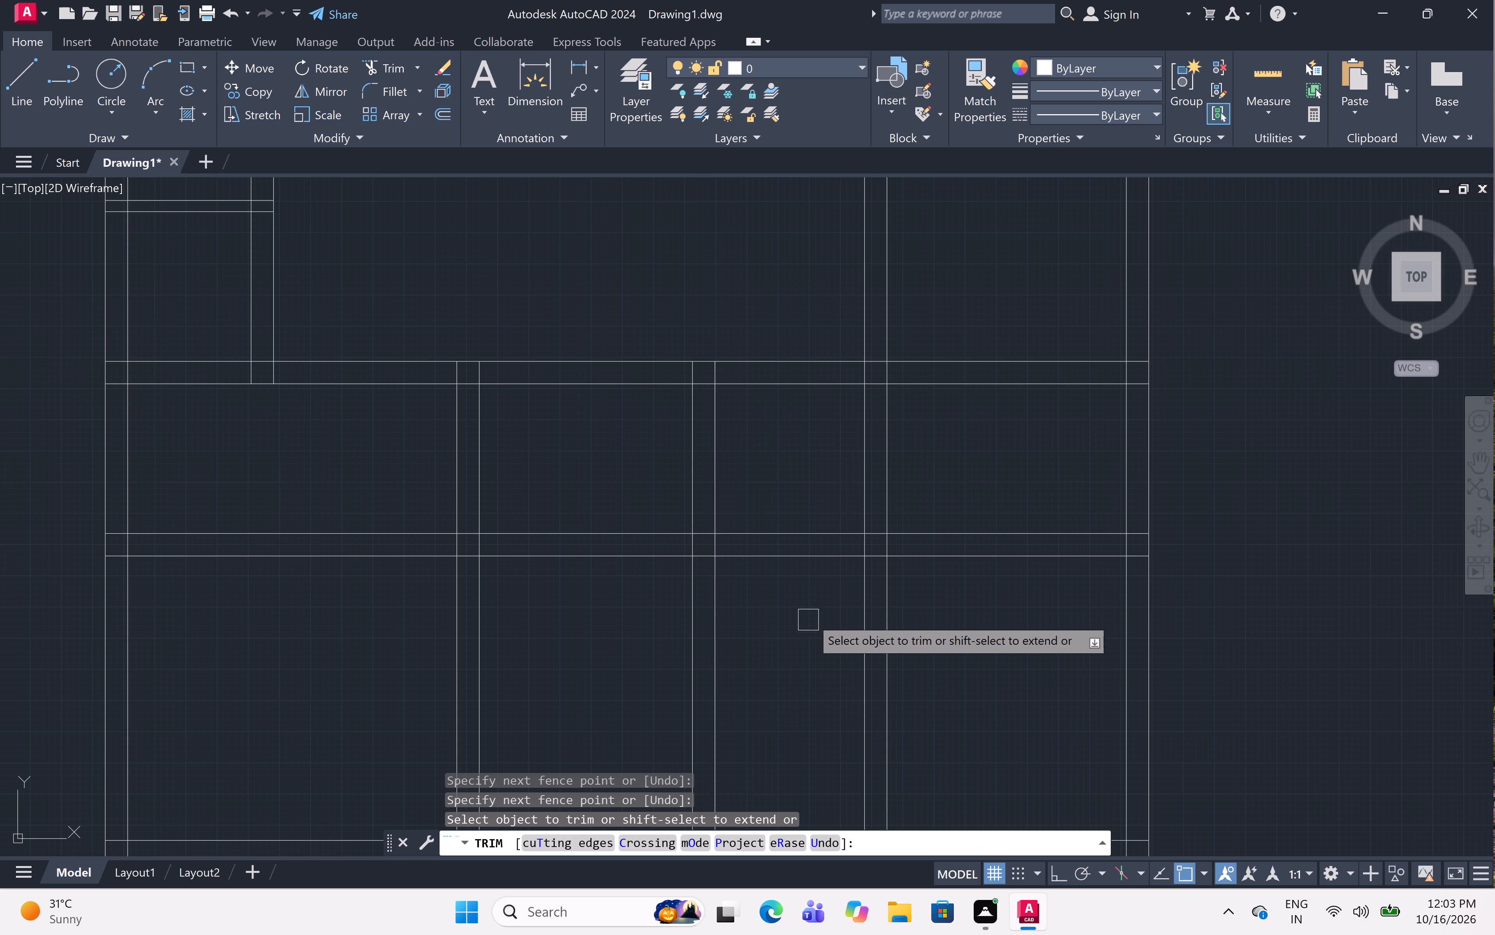
Trim the new 9" horizontal wall's lines right of the right-hand interior wall, including the stubs inside the right outer wall.
{"action": "left_click", "coordinate": [987, 494]}
{"action": "left_click", "coordinate": [973, 604]}
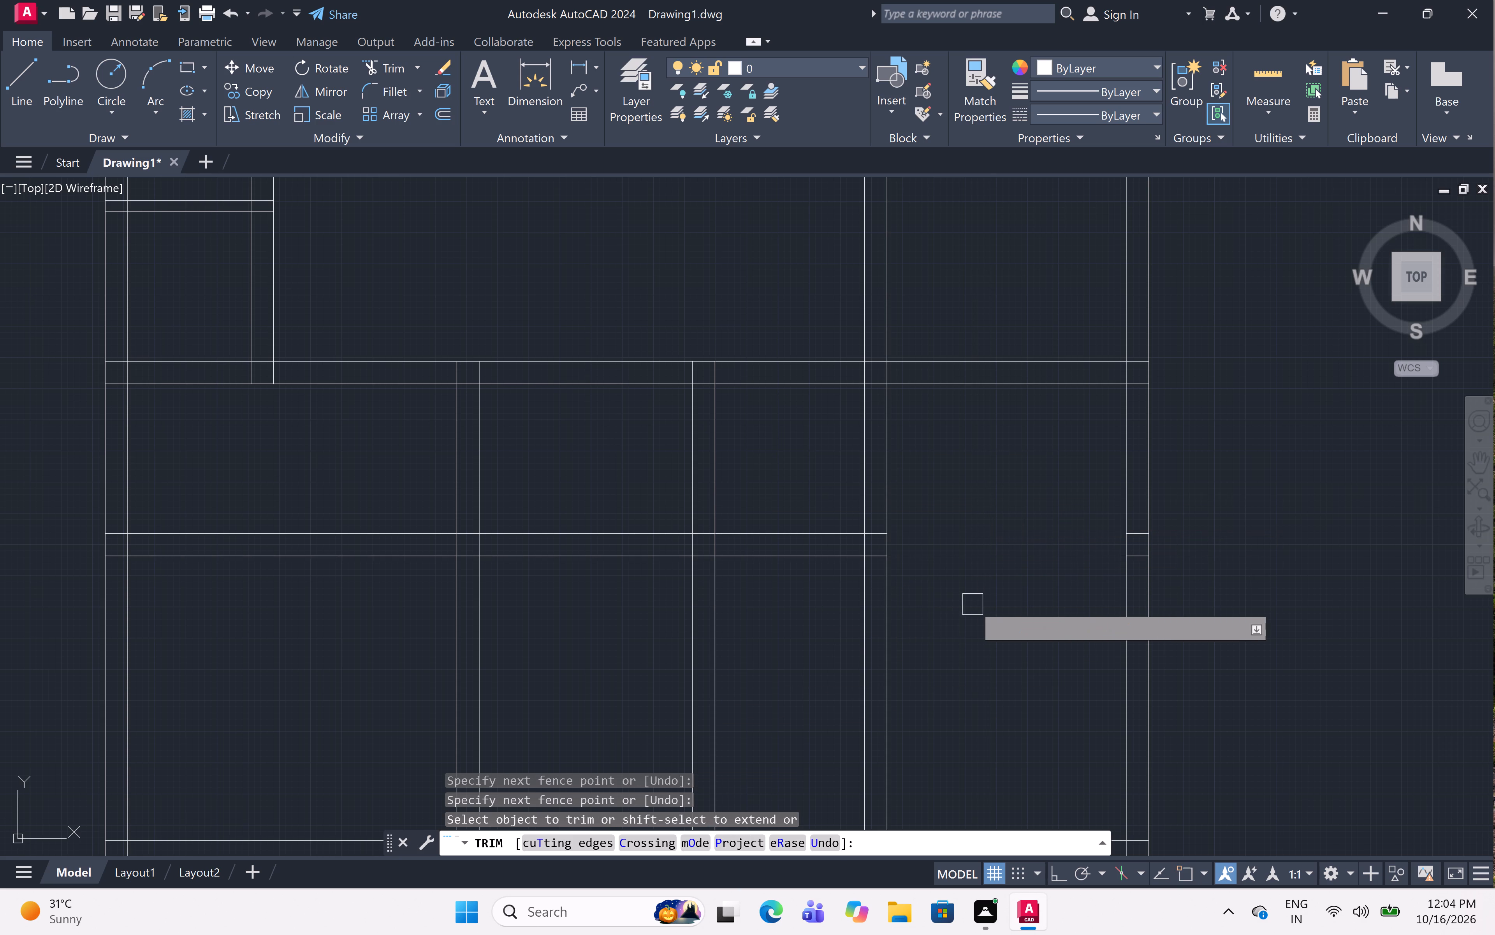
{"action": "scroll", "coordinate": [1142, 525], "scroll_direction": "up", "scroll_amount": 4}
{"action": "left_click", "coordinate": [1142, 525]}
{"action": "left_click", "coordinate": [1111, 659]}
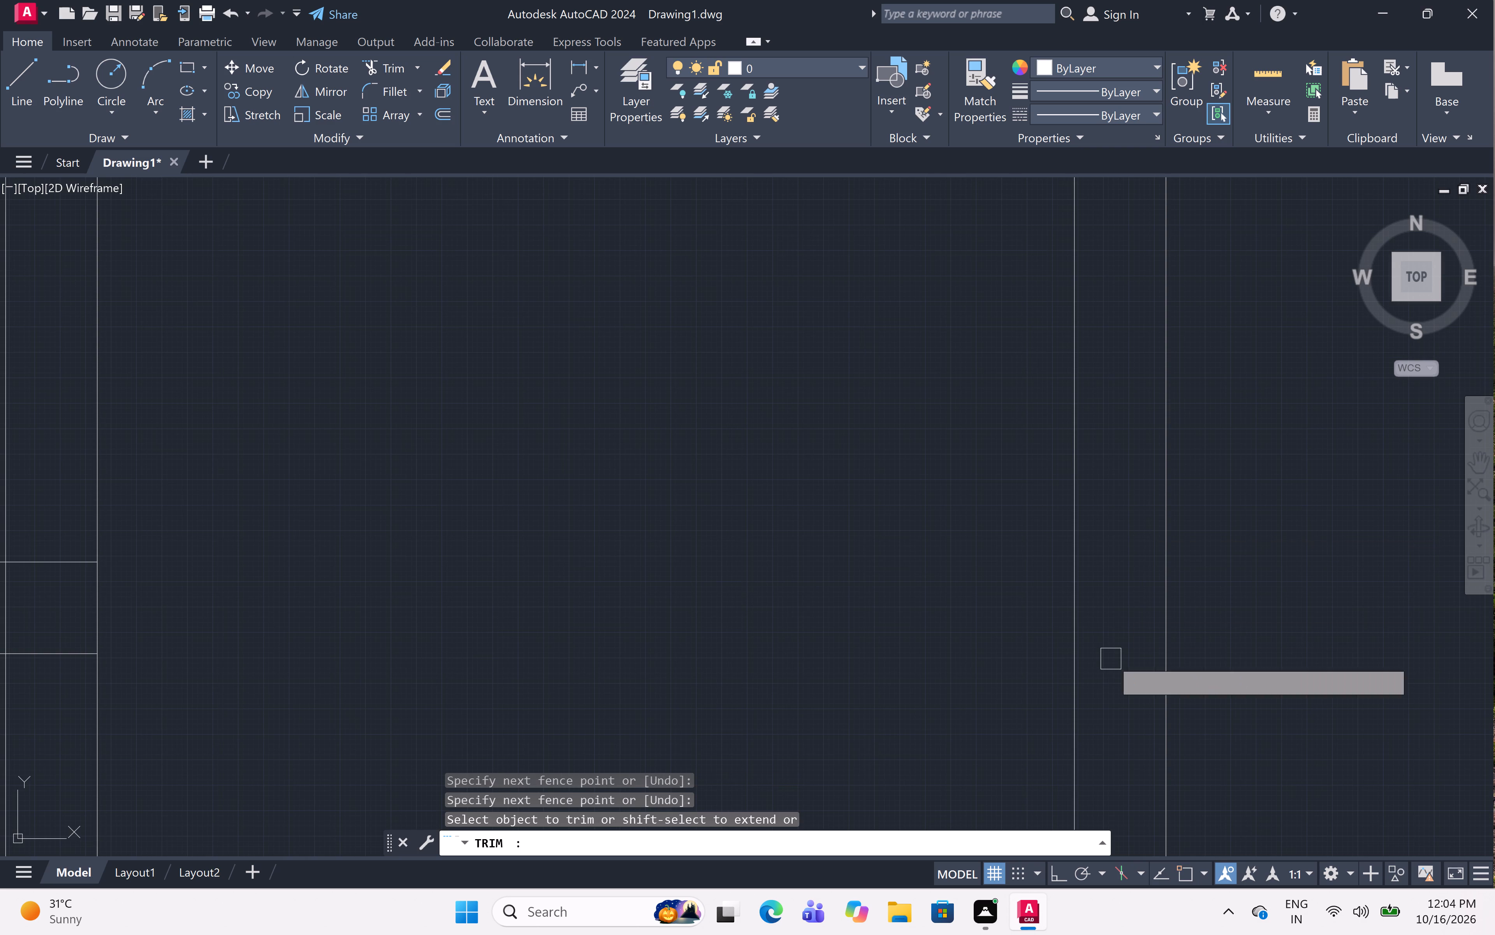
{"action": "scroll", "coordinate": [1131, 563], "scroll_direction": "down", "scroll_amount": 7}
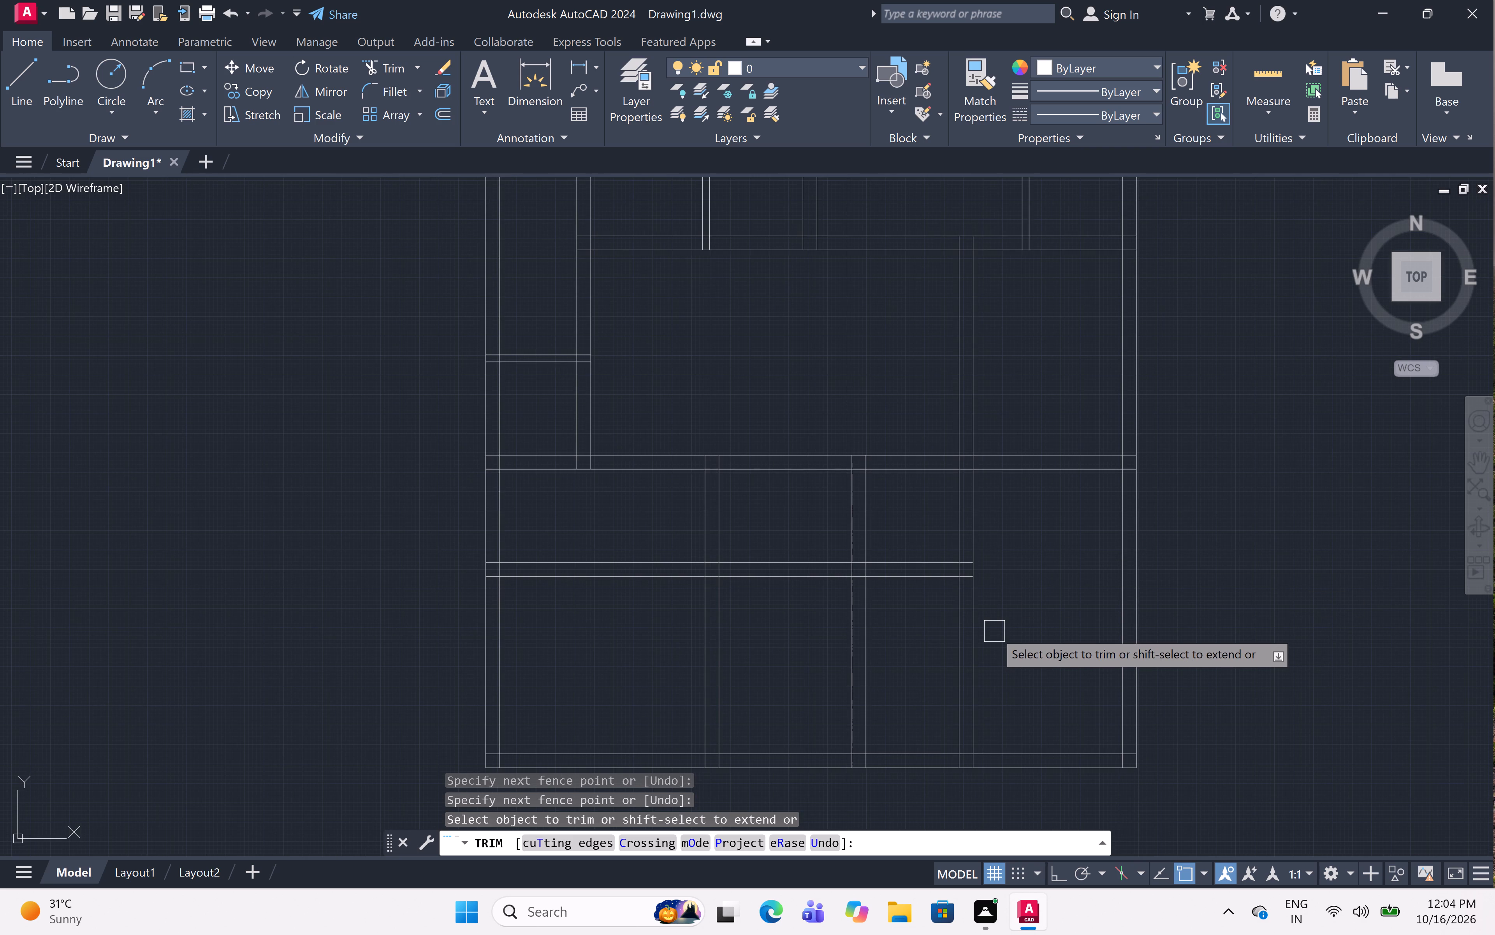
Trim the right-hand interior vertical wall's two lines below the new 9" horizontal wall.
{"action": "scroll", "coordinate": [994, 639], "scroll_direction": "up", "scroll_amount": 2}
{"action": "left_click", "coordinate": [993, 634]}
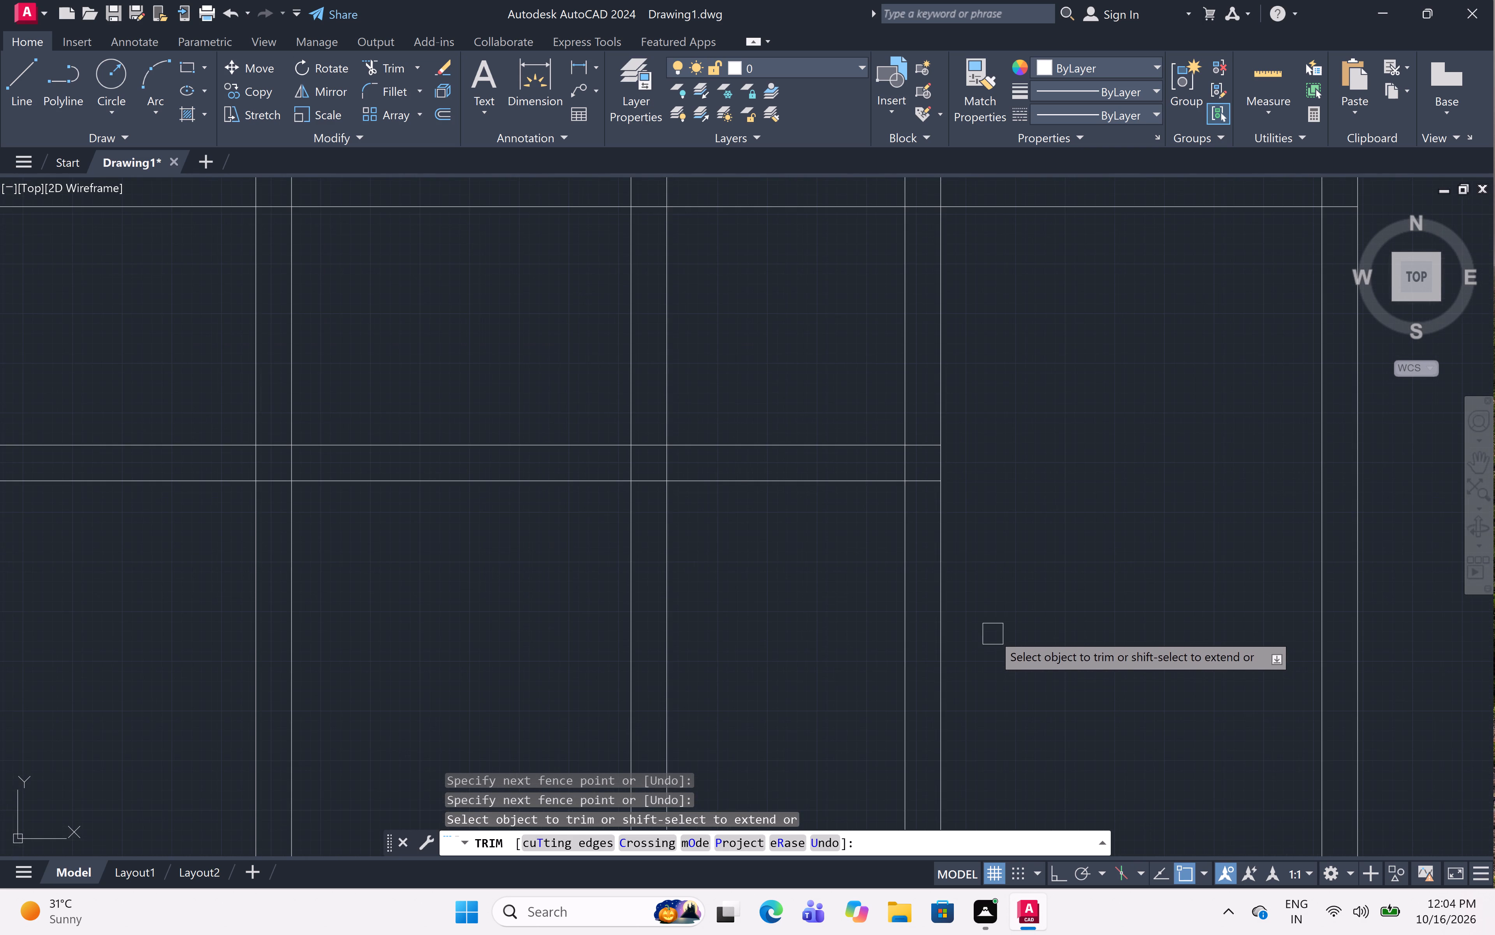
{"action": "left_click", "coordinate": [781, 635]}
{"action": "scroll", "coordinate": [904, 598], "scroll_direction": "down", "scroll_amount": 3}
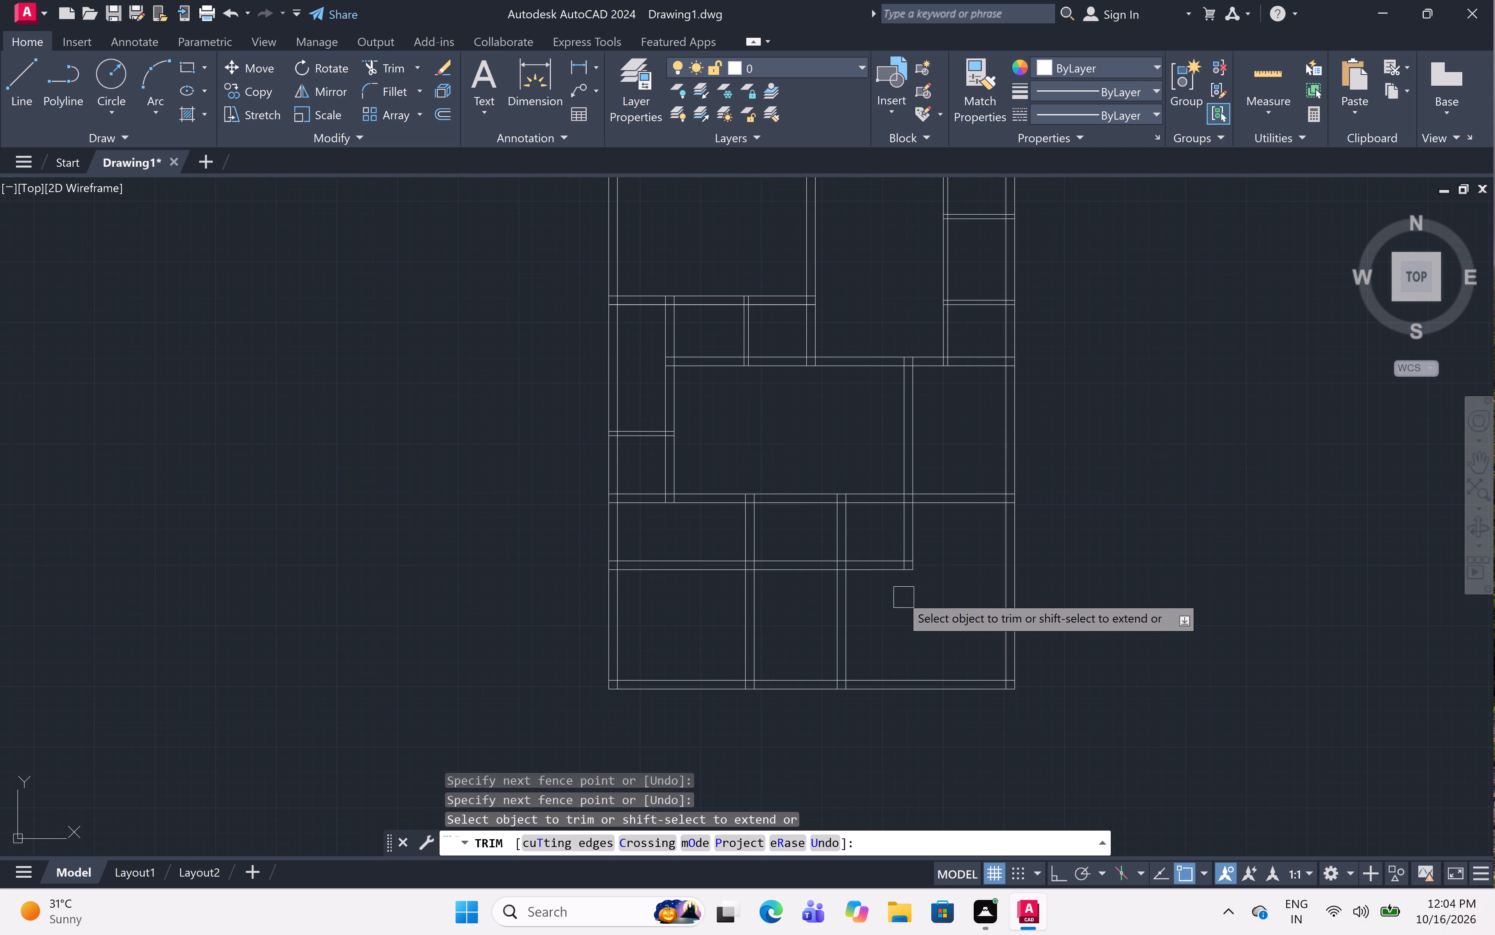
Trim the second full-width horizontal wall's two lines between the new 9" vertical wall and the right-hand interior wall.
{"action": "scroll", "coordinate": [890, 507], "scroll_direction": "up", "scroll_amount": 4}
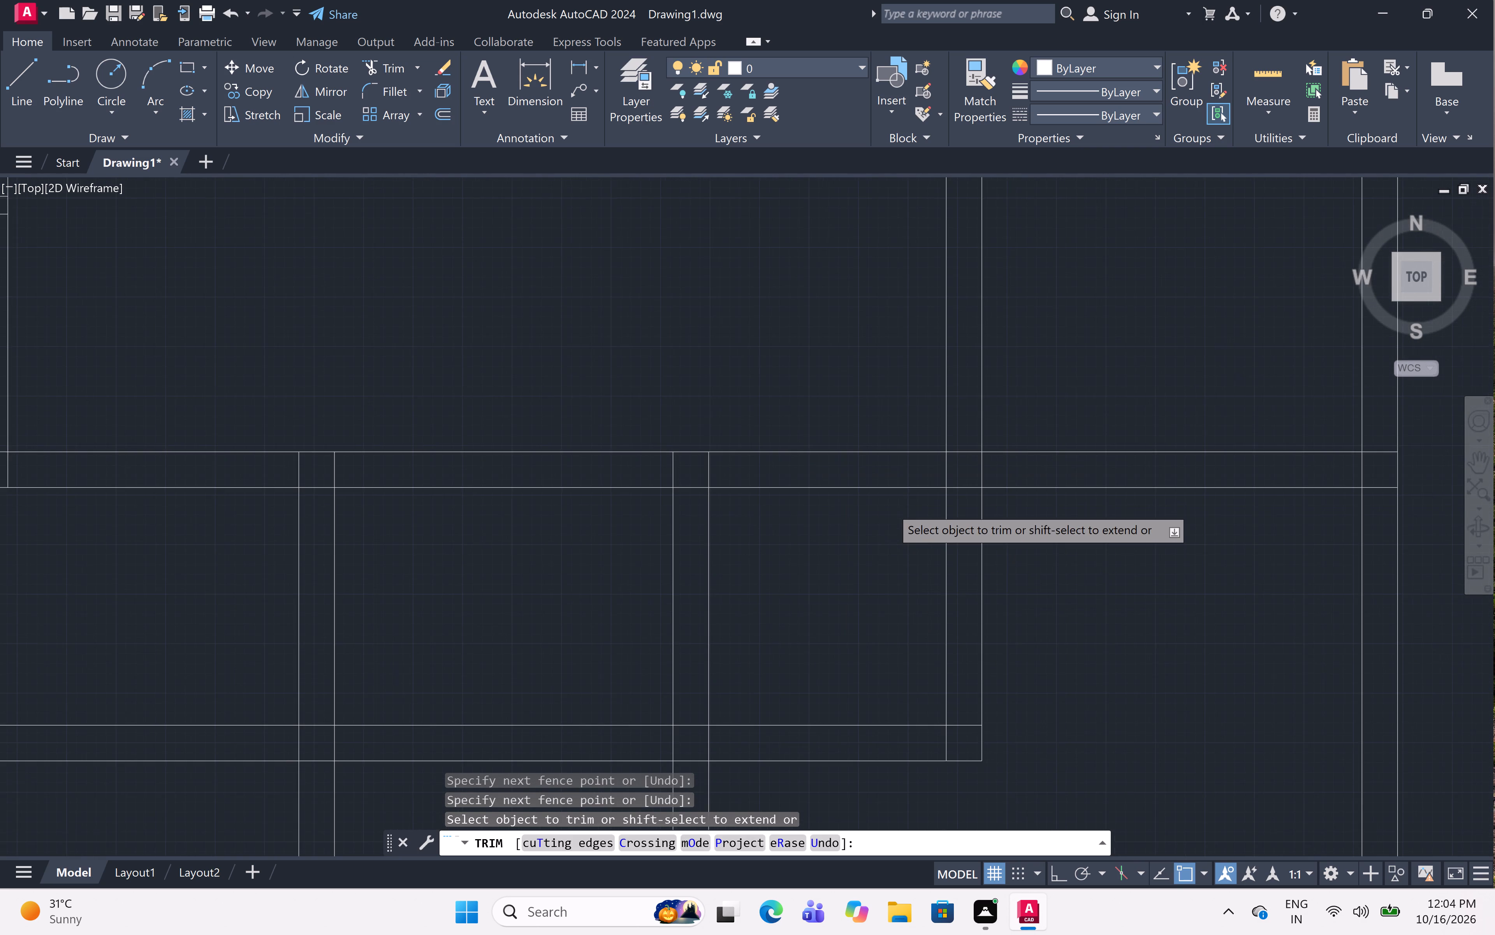
{"action": "left_click", "coordinate": [891, 345]}
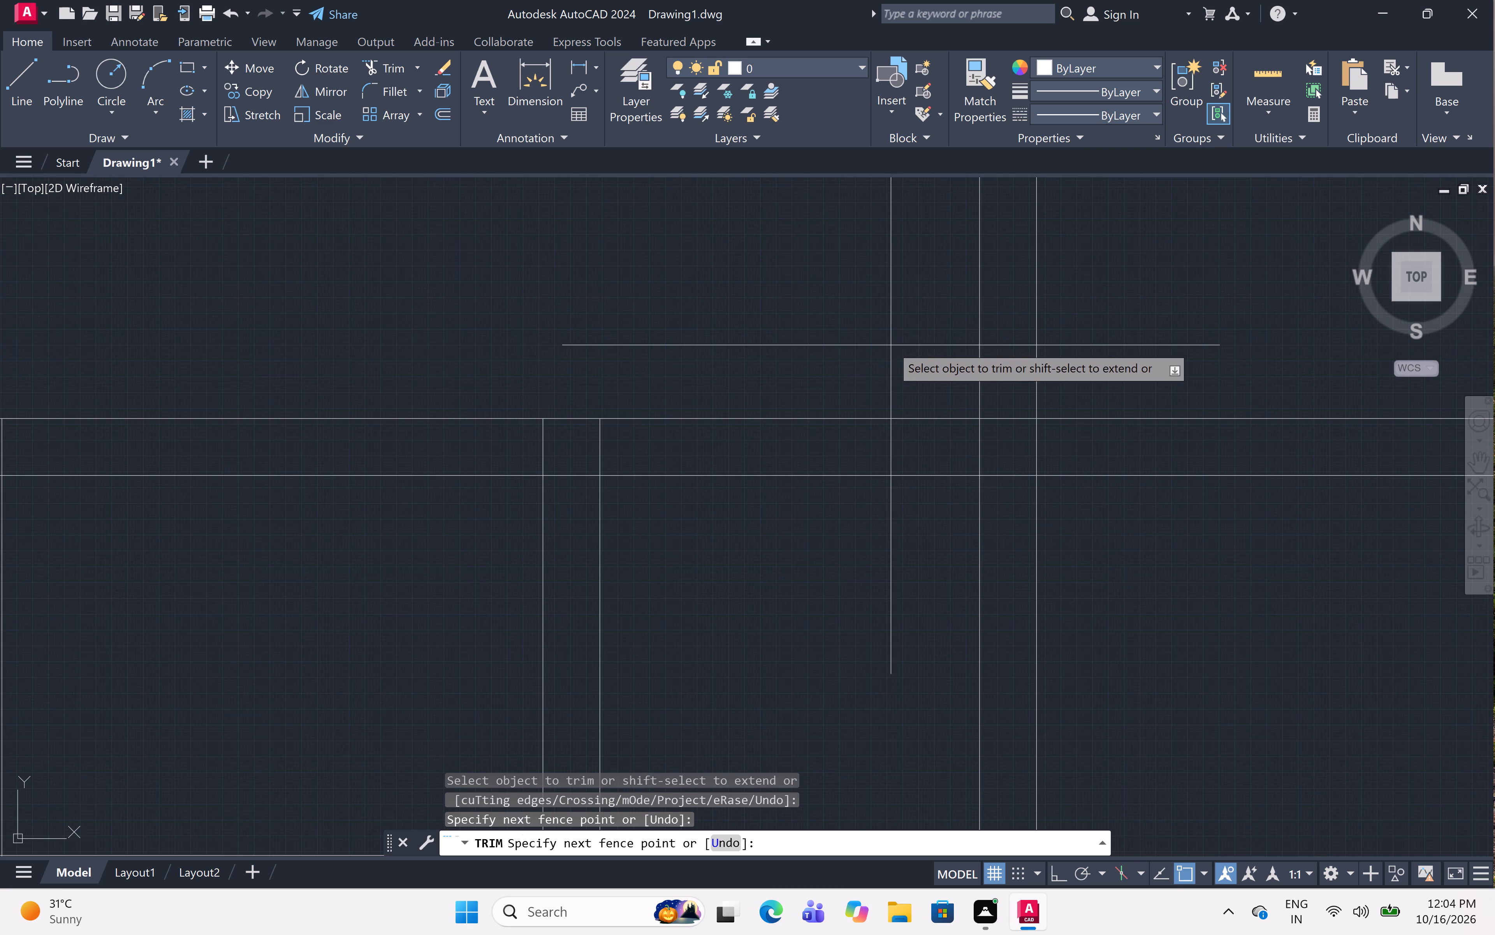
{"action": "left_click", "coordinate": [846, 538]}
{"action": "scroll", "coordinate": [851, 432], "scroll_direction": "down", "scroll_amount": 4}
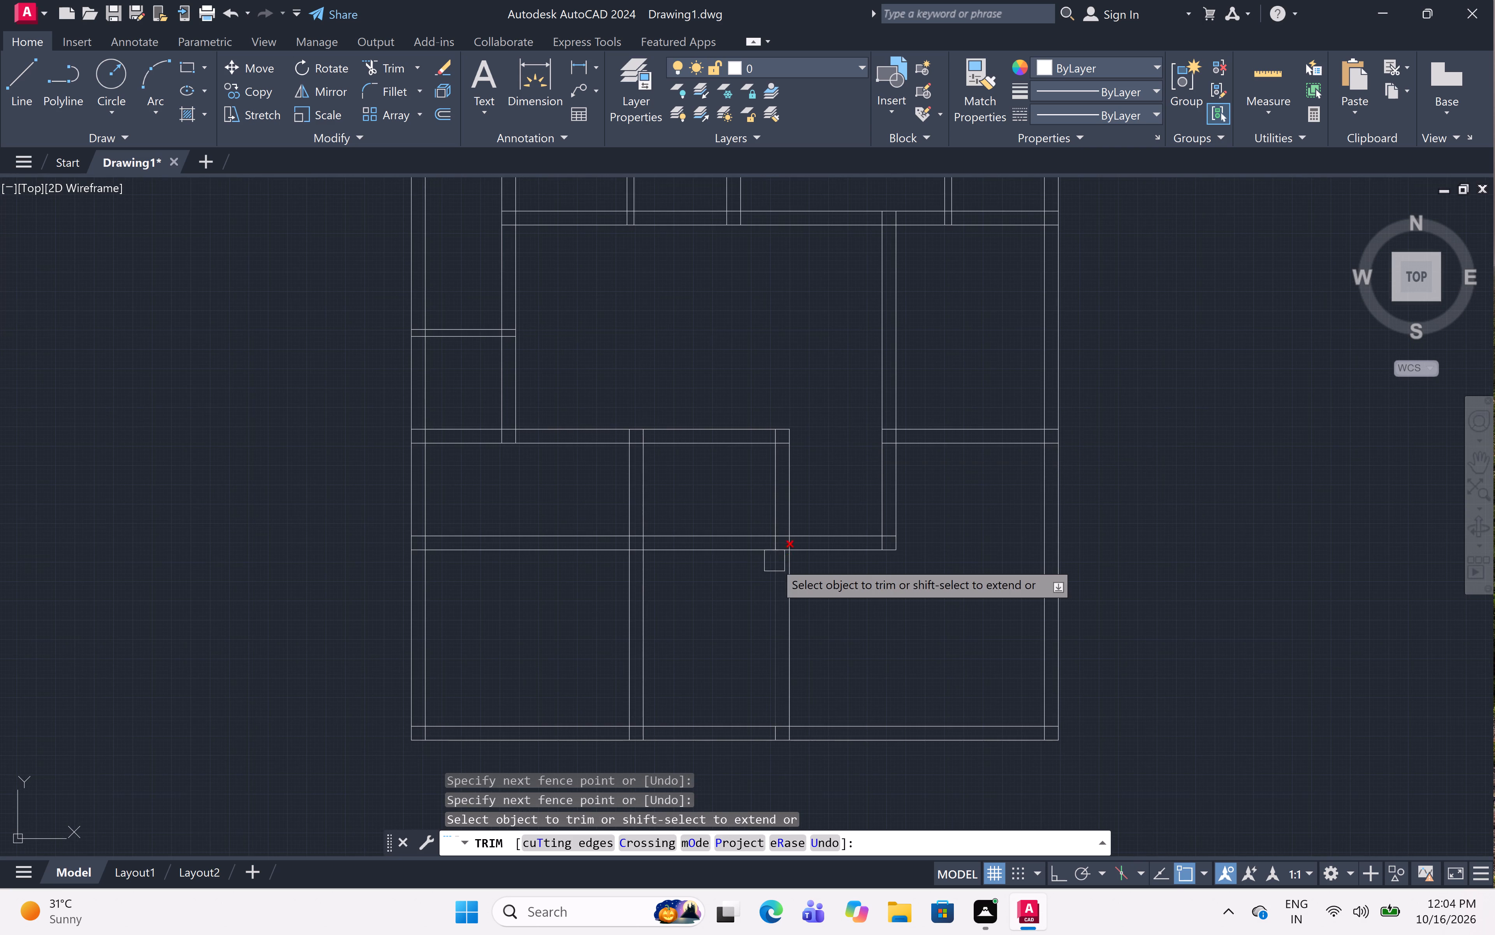
Trim the new 9" horizontal wall's two lines everywhere left of the new 9" vertical wall.
{"action": "scroll", "coordinate": [749, 573], "scroll_direction": "up", "scroll_amount": 2}
{"action": "left_click", "coordinate": [704, 422]}
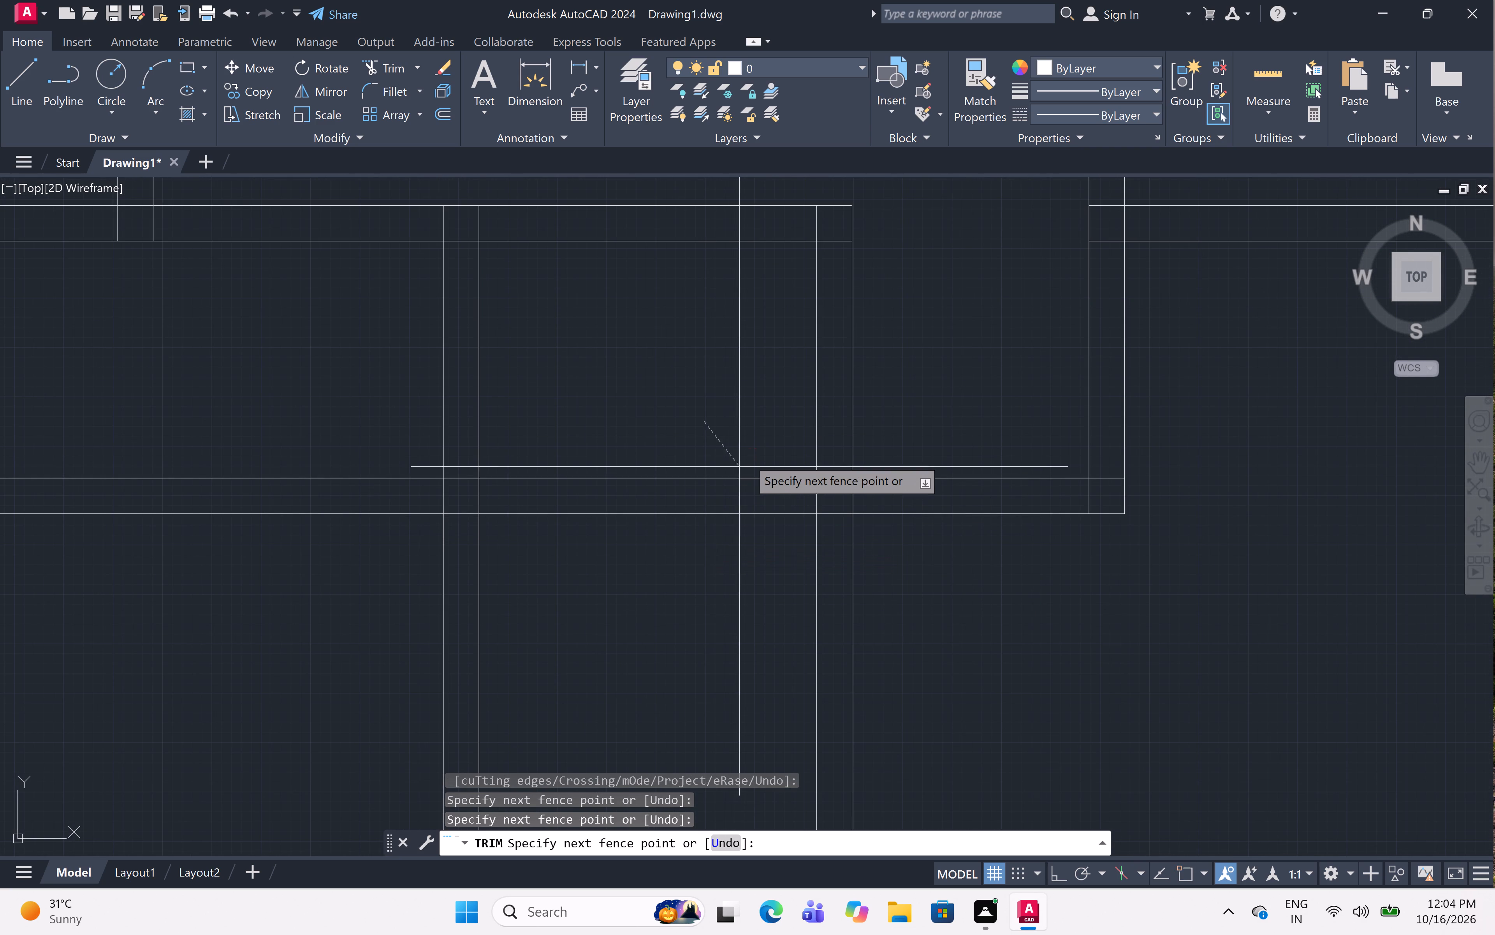
{"action": "scroll", "coordinate": [748, 456], "scroll_direction": "up", "scroll_amount": 3}
{"action": "left_click_drag", "start_coordinate": [749, 456], "coordinate": [749, 459]}
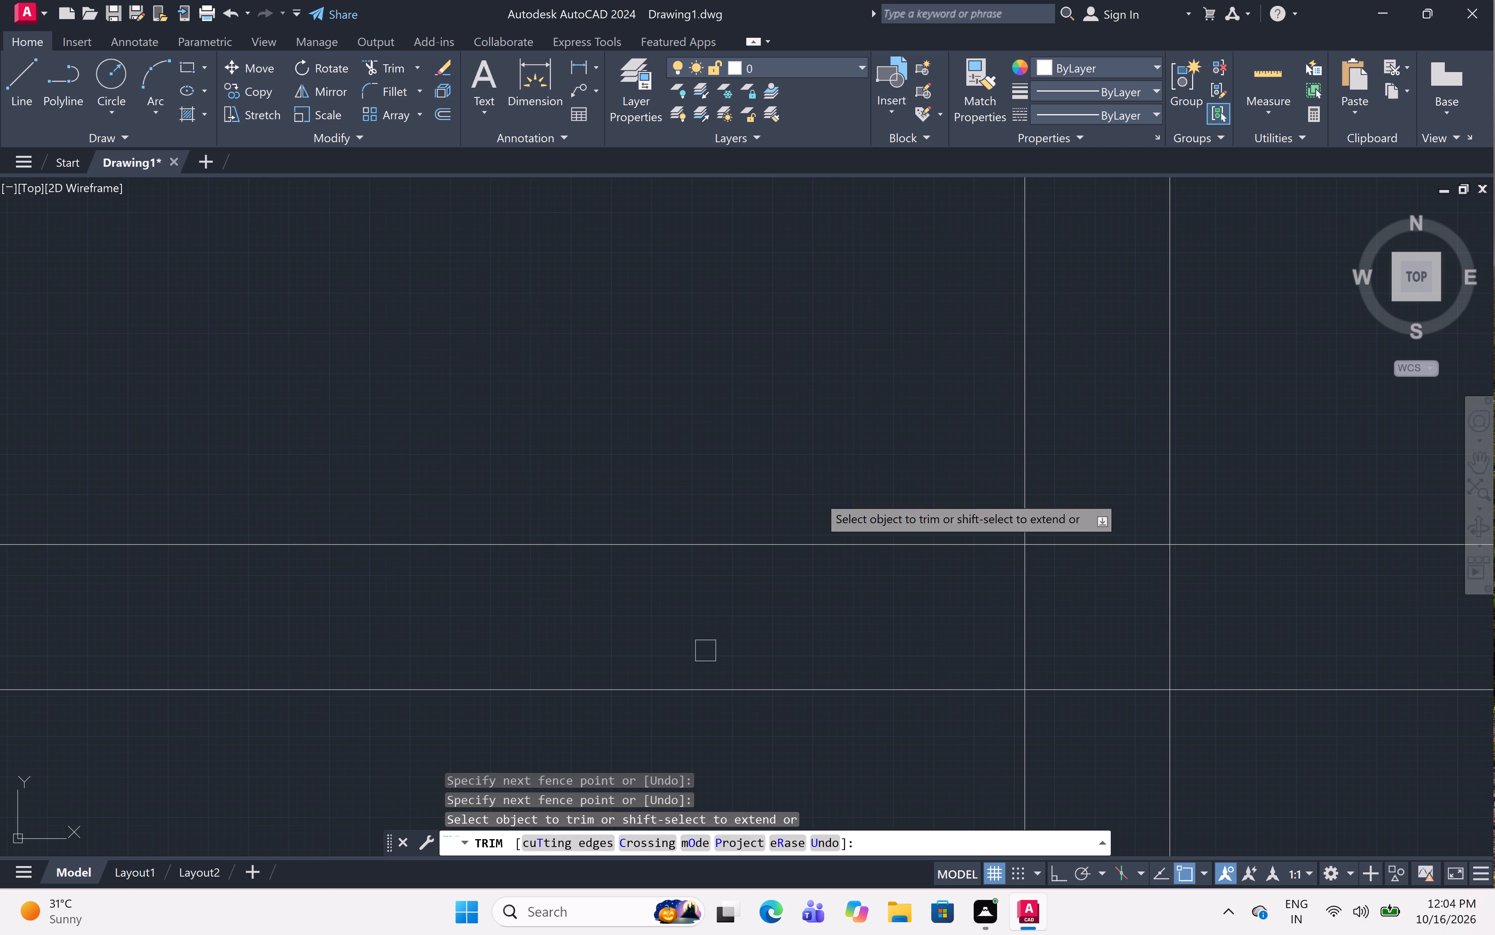
{"action": "left_click", "coordinate": [886, 419]}
{"action": "left_click_drag", "start_coordinate": [811, 727], "coordinate": [811, 722]}
{"action": "scroll", "coordinate": [796, 507], "scroll_direction": "down", "scroll_amount": 5}
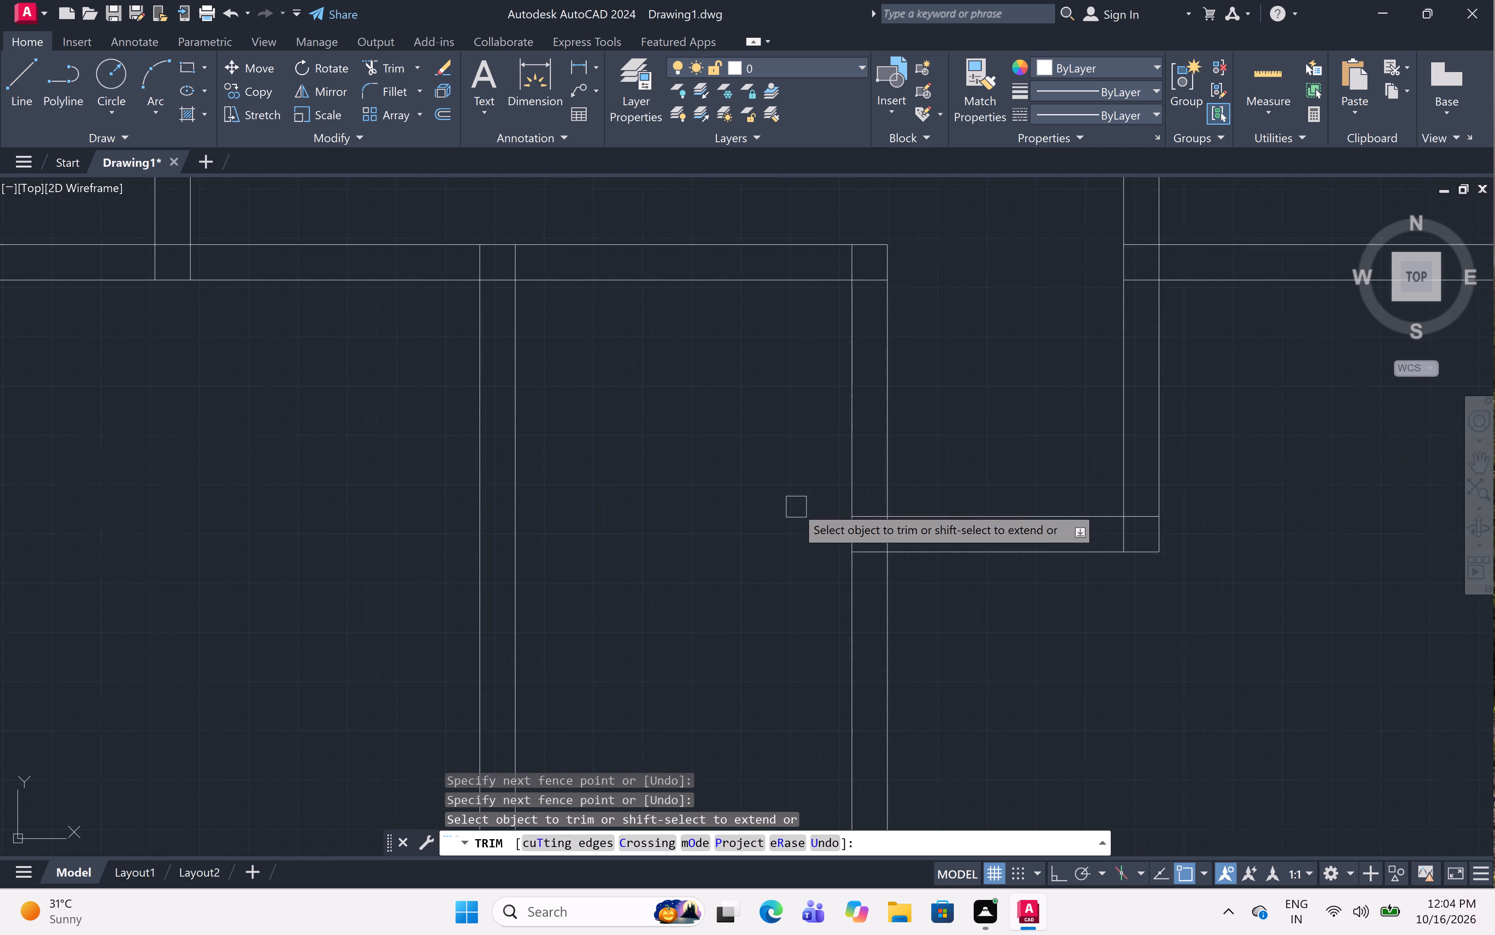
{"action": "scroll", "coordinate": [796, 507], "scroll_direction": "down", "scroll_amount": 3}
{"action": "middle_click_drag", "start_coordinate": [856, 583], "coordinate": [838, 554]}
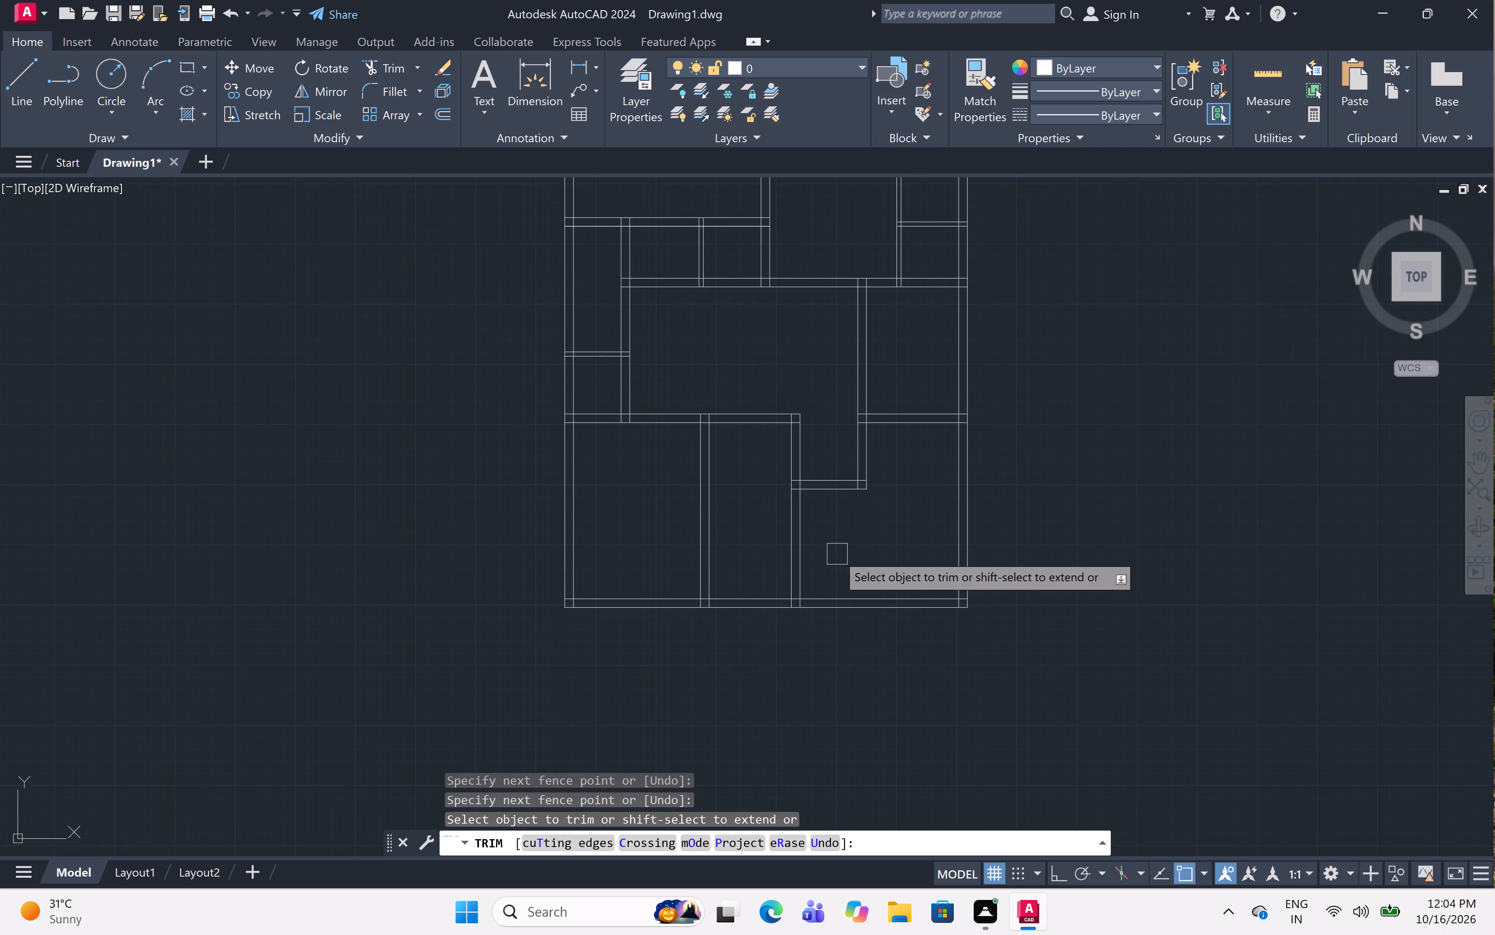
{"action": "key", "text": "Escape"}
Offset the bottom outer wall's inner line 4' upward and the resulting line 9" upward to form a horizontal wall.
{"action": "type", "text": "off 4'"}
{"action": "key", "text": "space"}
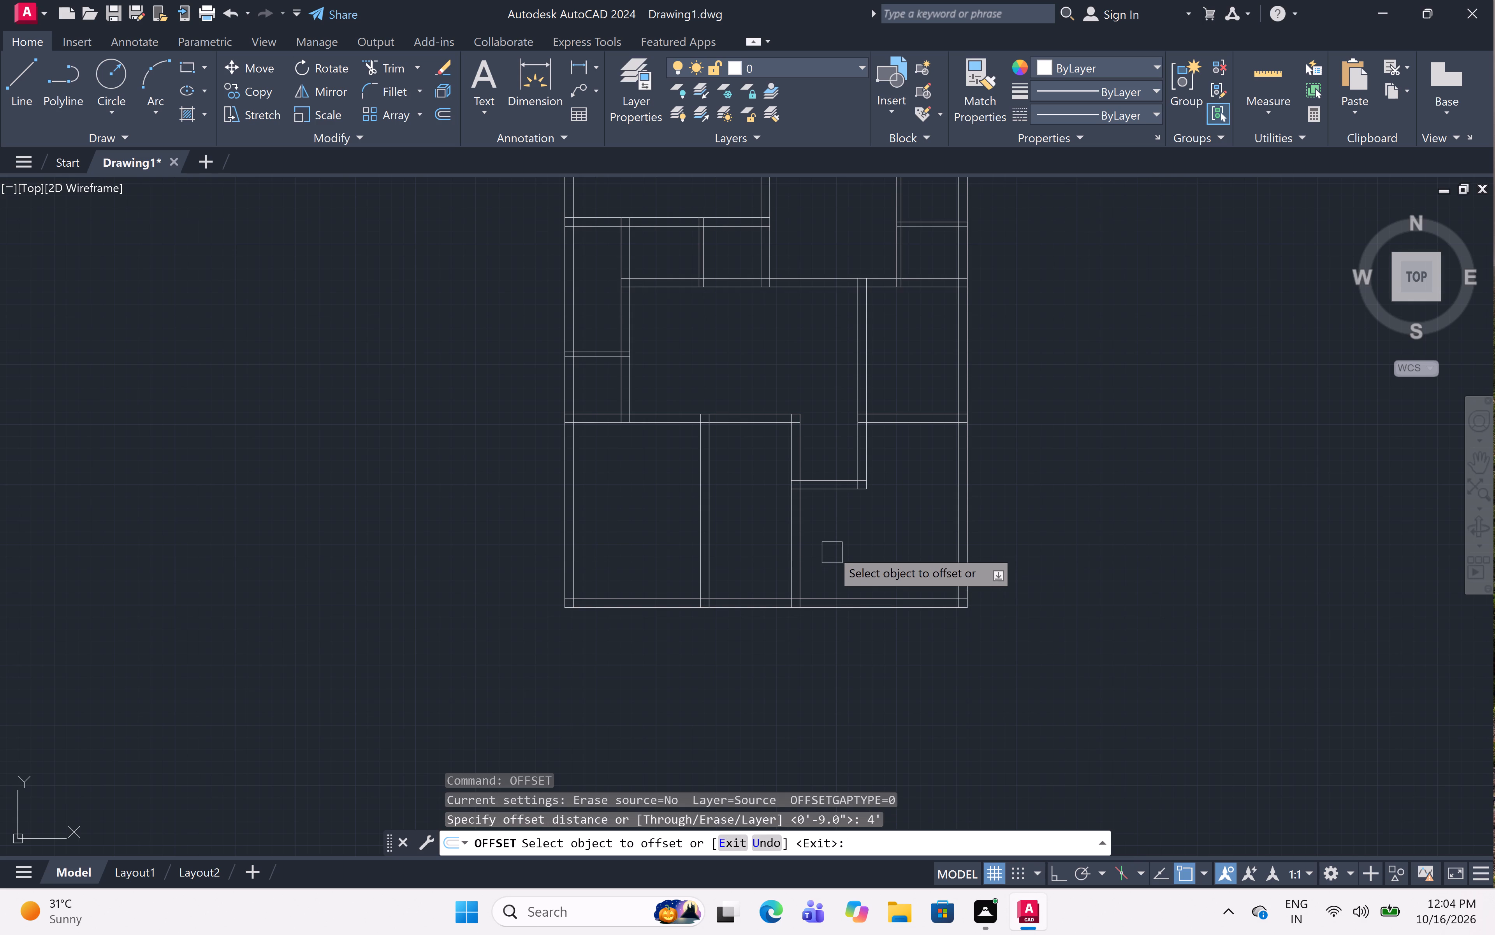
{"action": "scroll", "coordinate": [786, 561], "scroll_direction": "up", "scroll_amount": 2}
{"action": "left_click", "coordinate": [775, 659]}
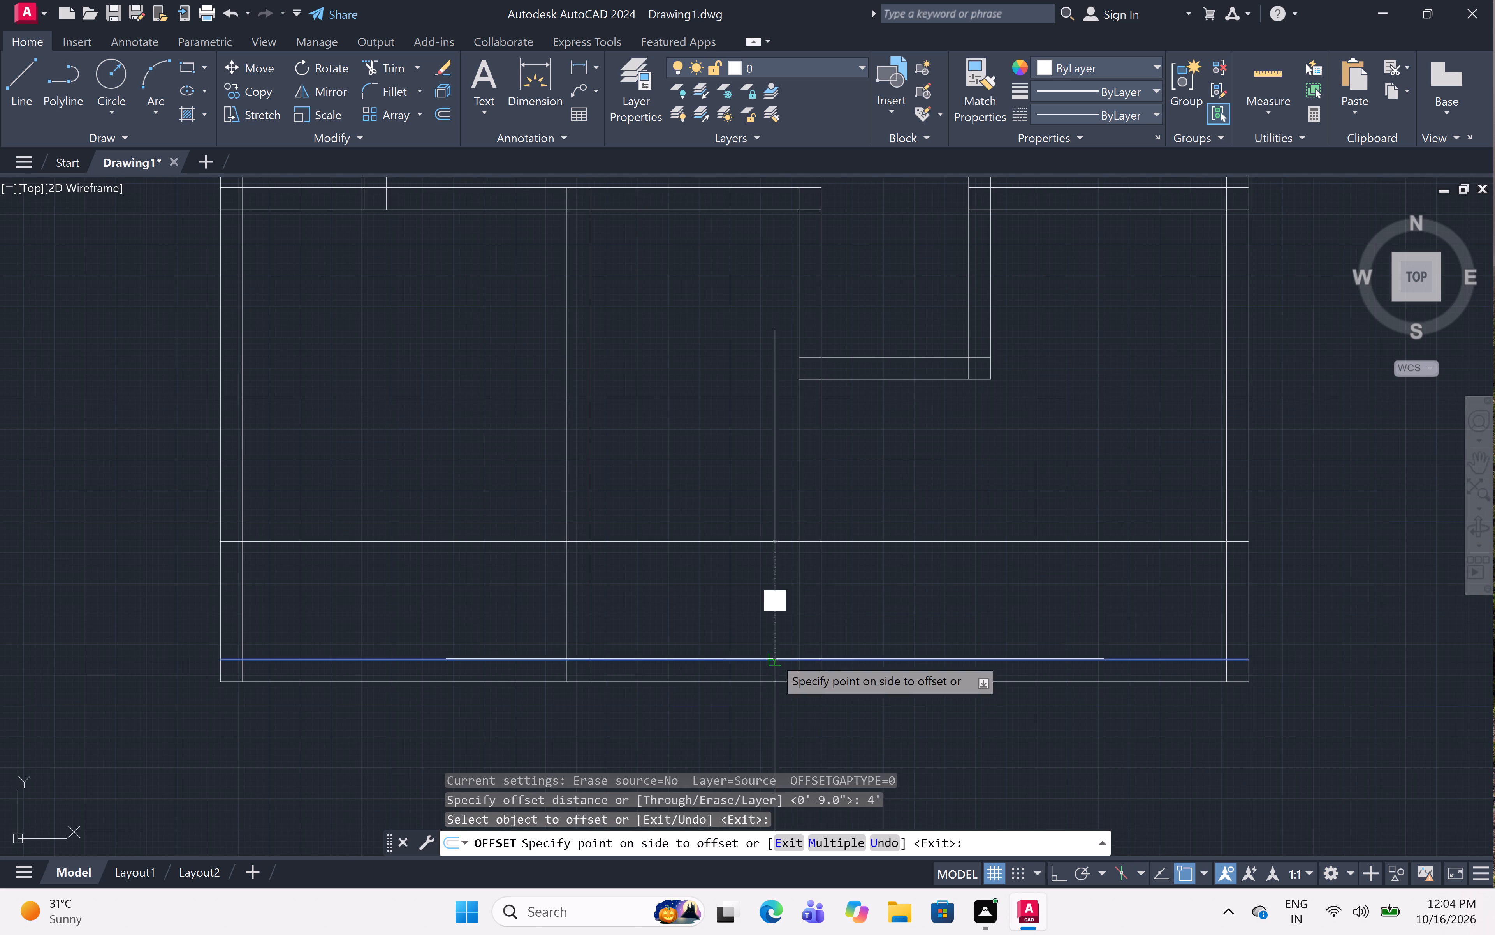
{"action": "left_click", "coordinate": [720, 419]}
{"action": "key", "text": "space"}
{"action": "key", "text": "space"}
{"action": "type", "text": "9"}
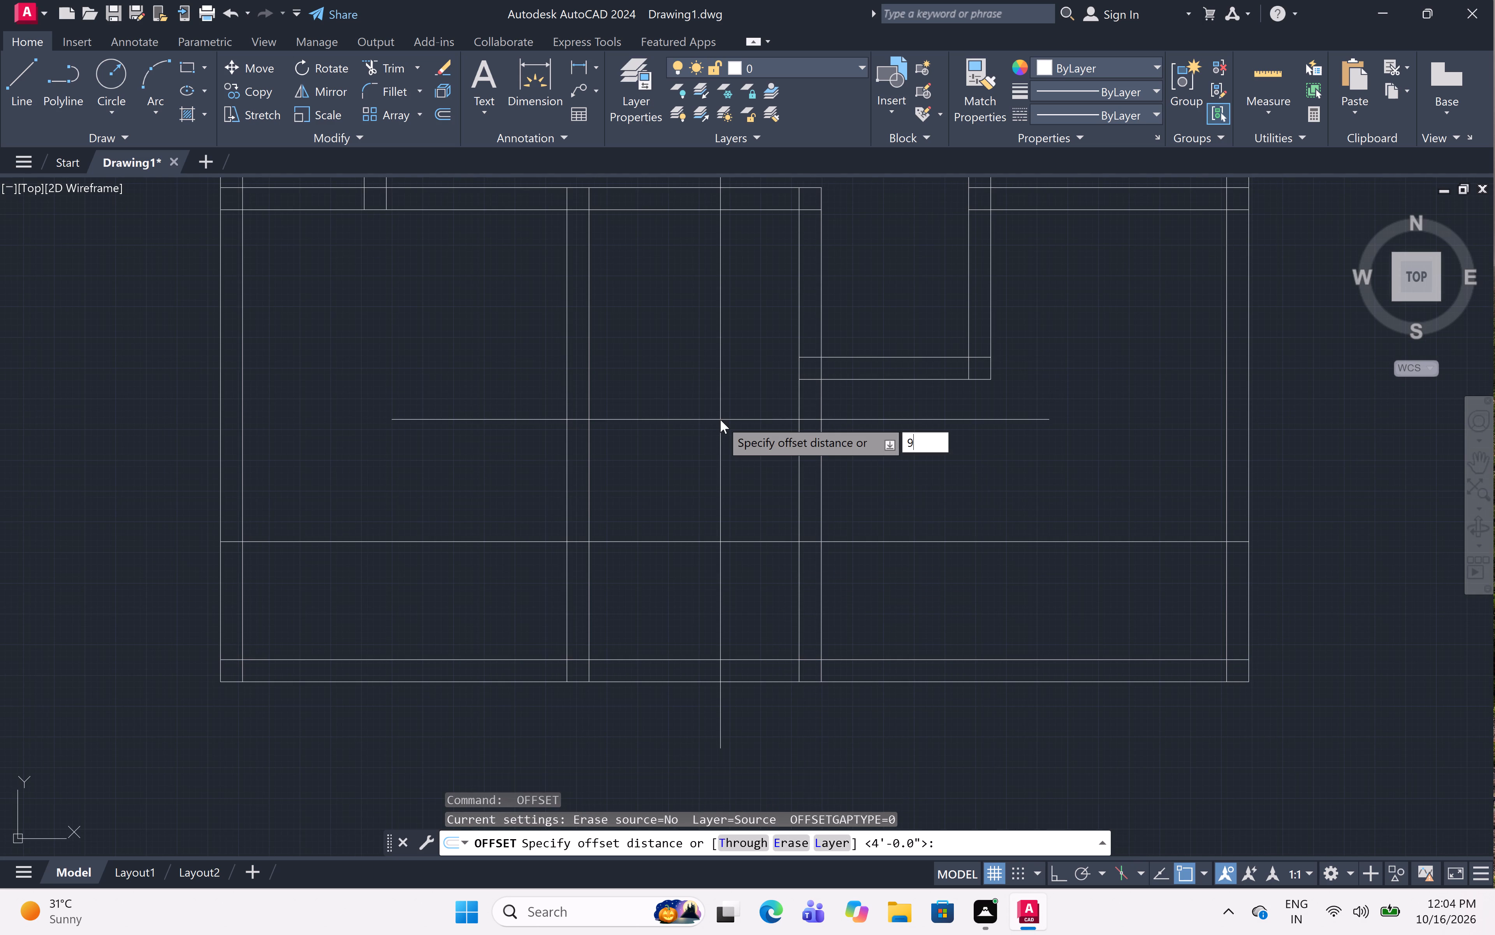
{"action": "type", "text": "\""}
{"action": "key", "text": "space"}
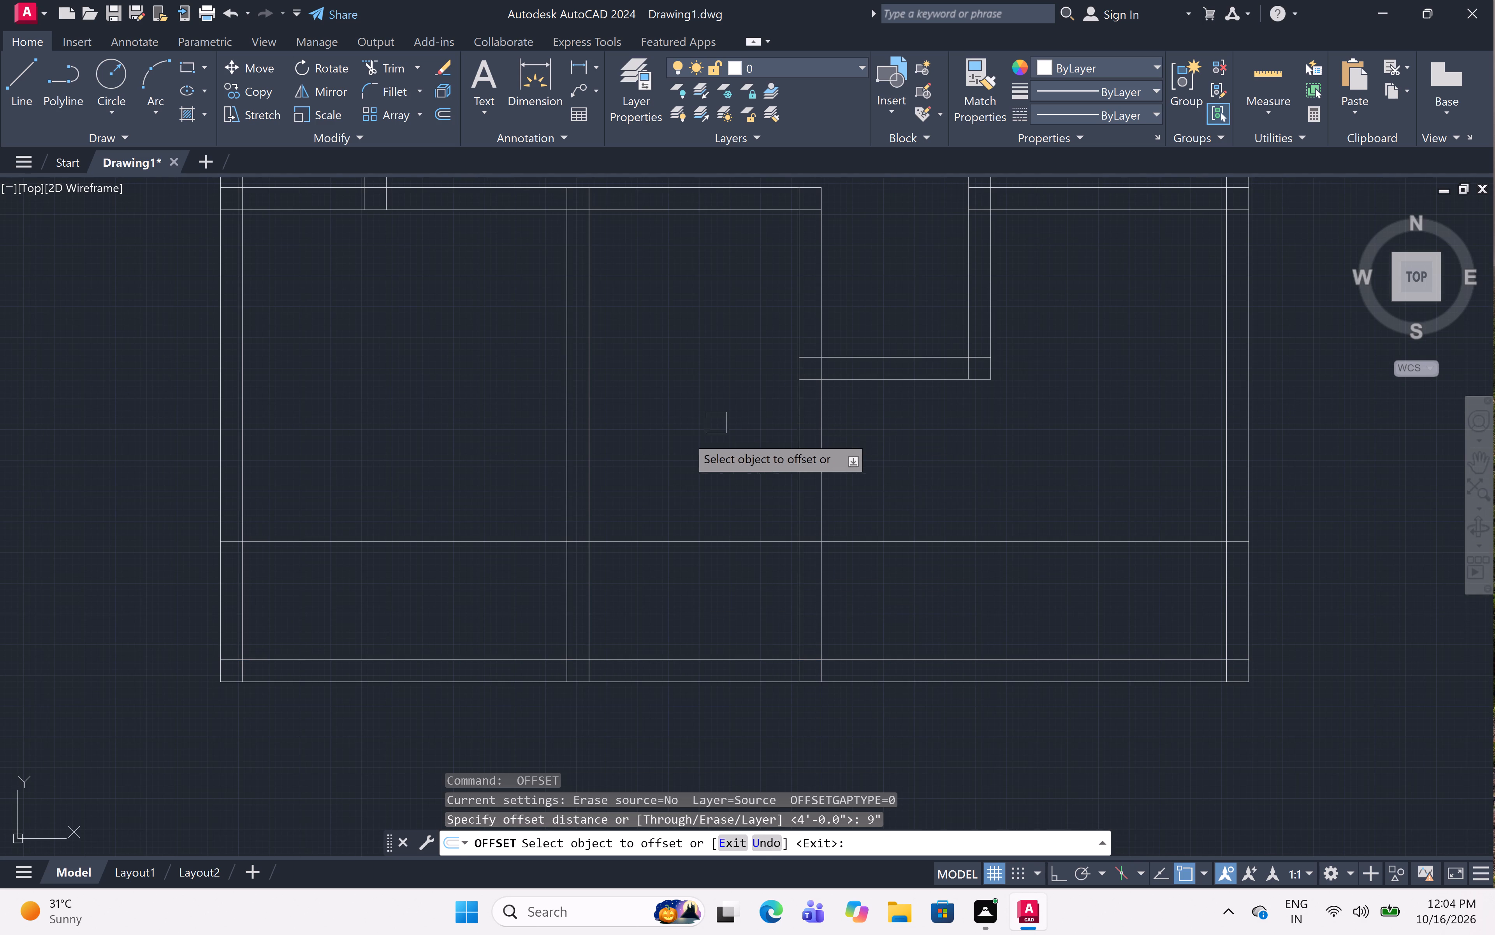
{"action": "left_click", "coordinate": [687, 538]}
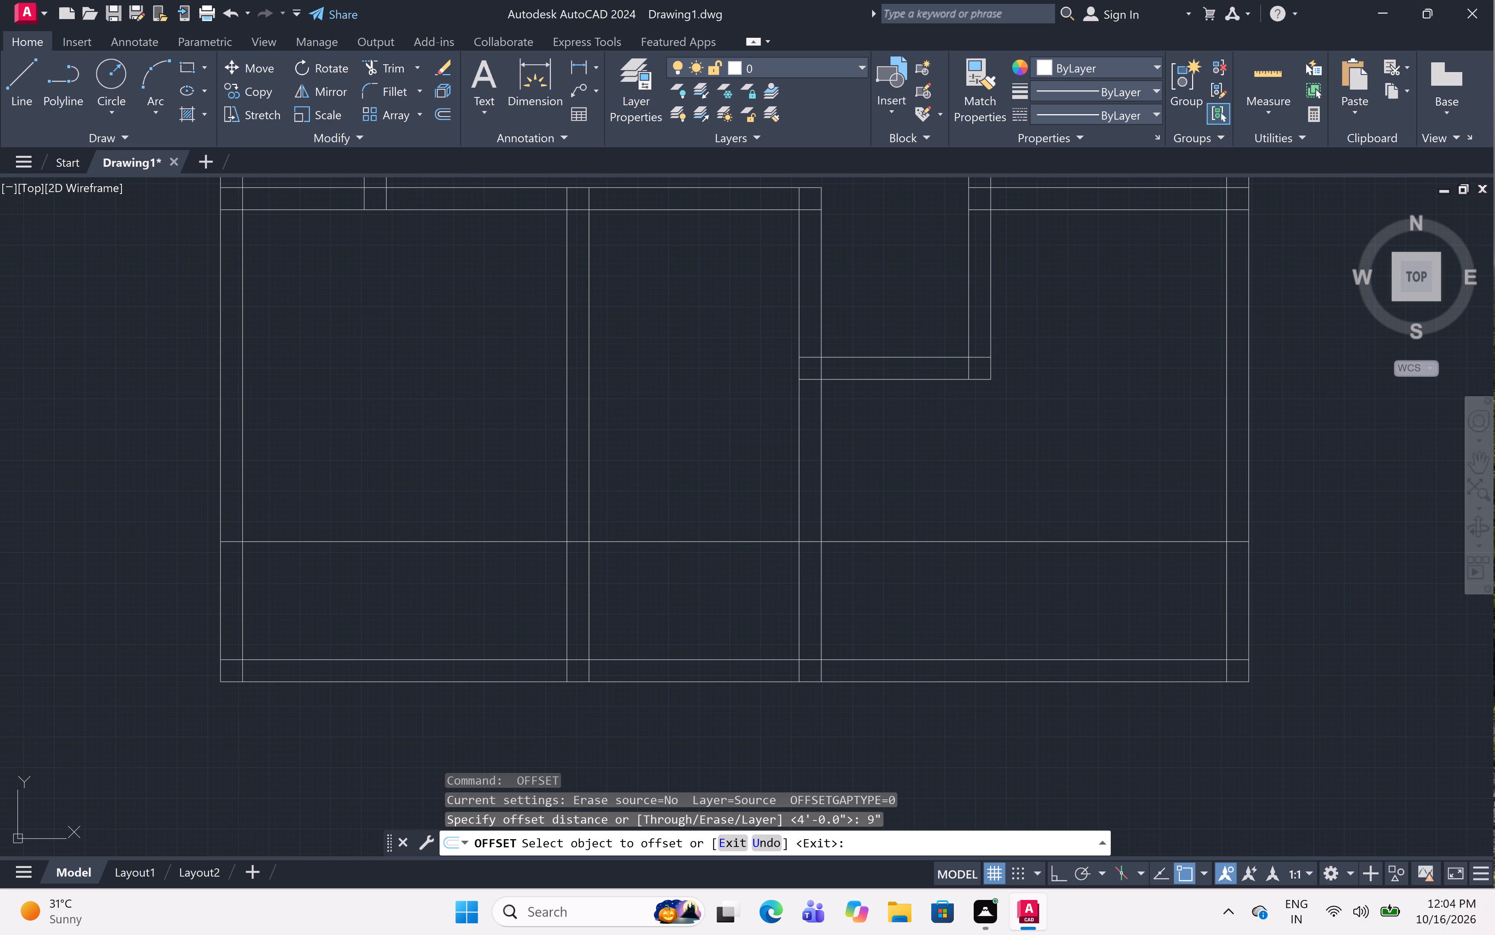
{"action": "left_click", "coordinate": [687, 455]}
{"action": "key", "text": "Escape"}
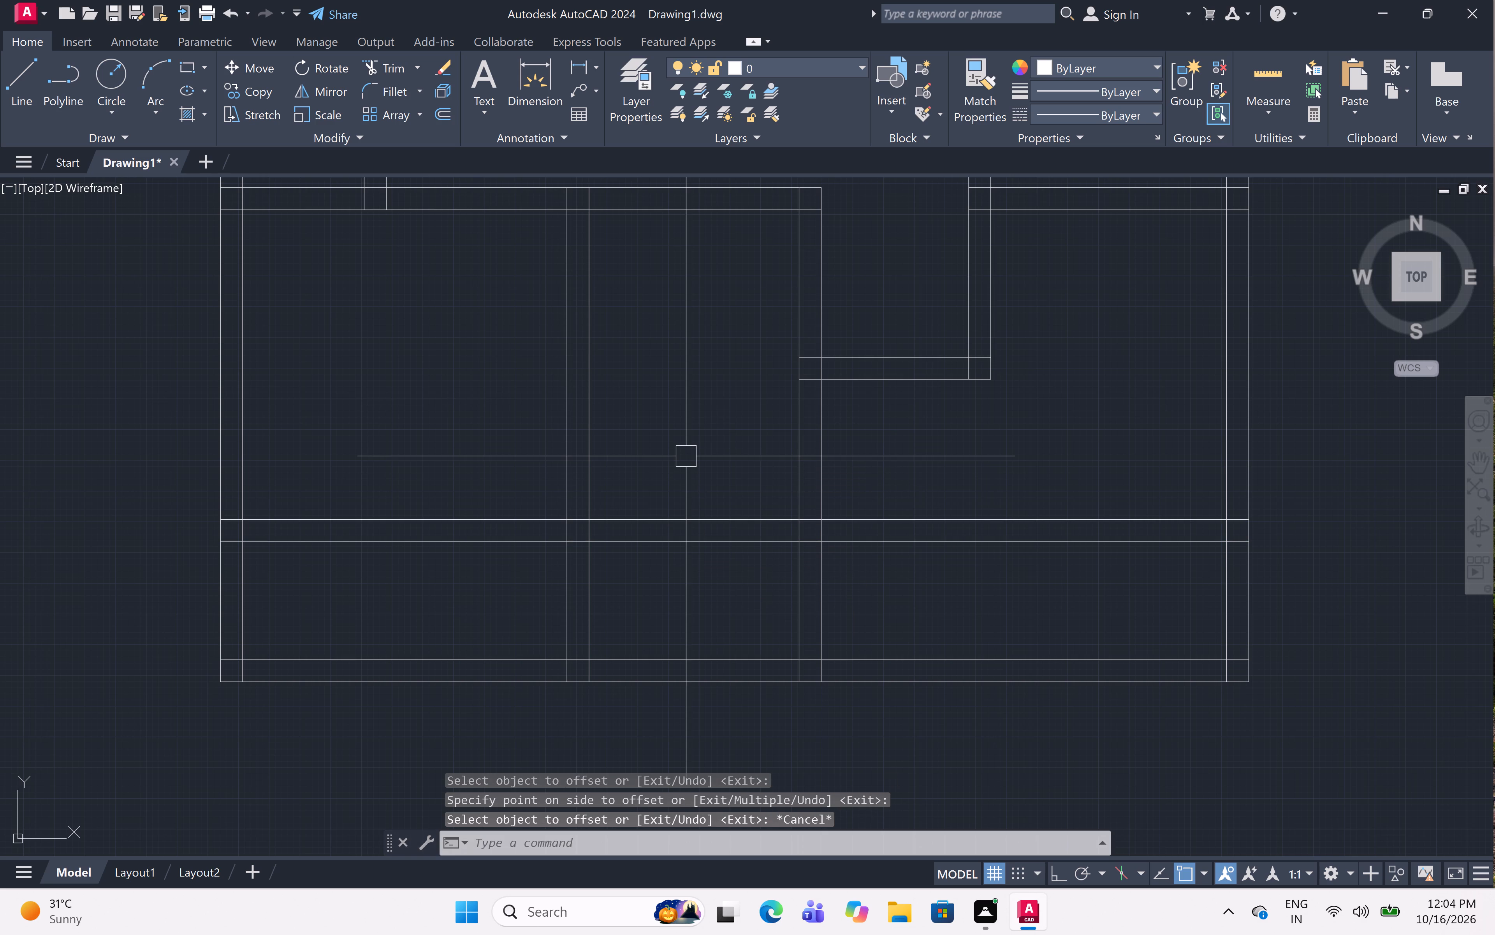
Trim the new 9" horizontal wall's lines to the span between the two lower interior vertical walls.
{"action": "type", "text": "tr"}
{"action": "key", "text": "space"}
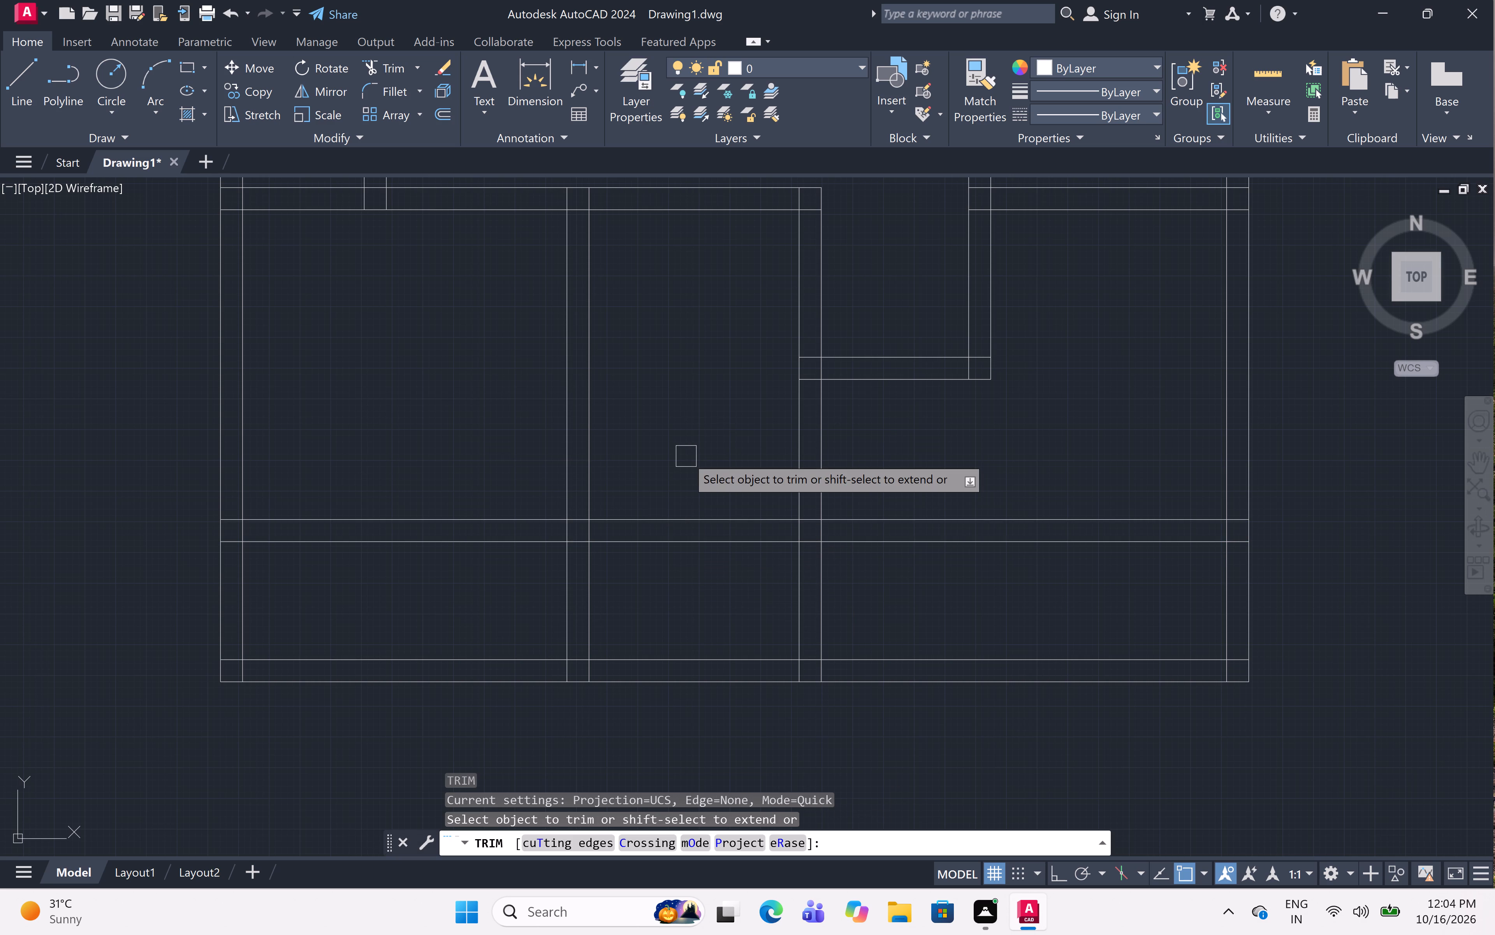
{"action": "scroll", "coordinate": [613, 475], "scroll_direction": "up", "scroll_amount": 2}
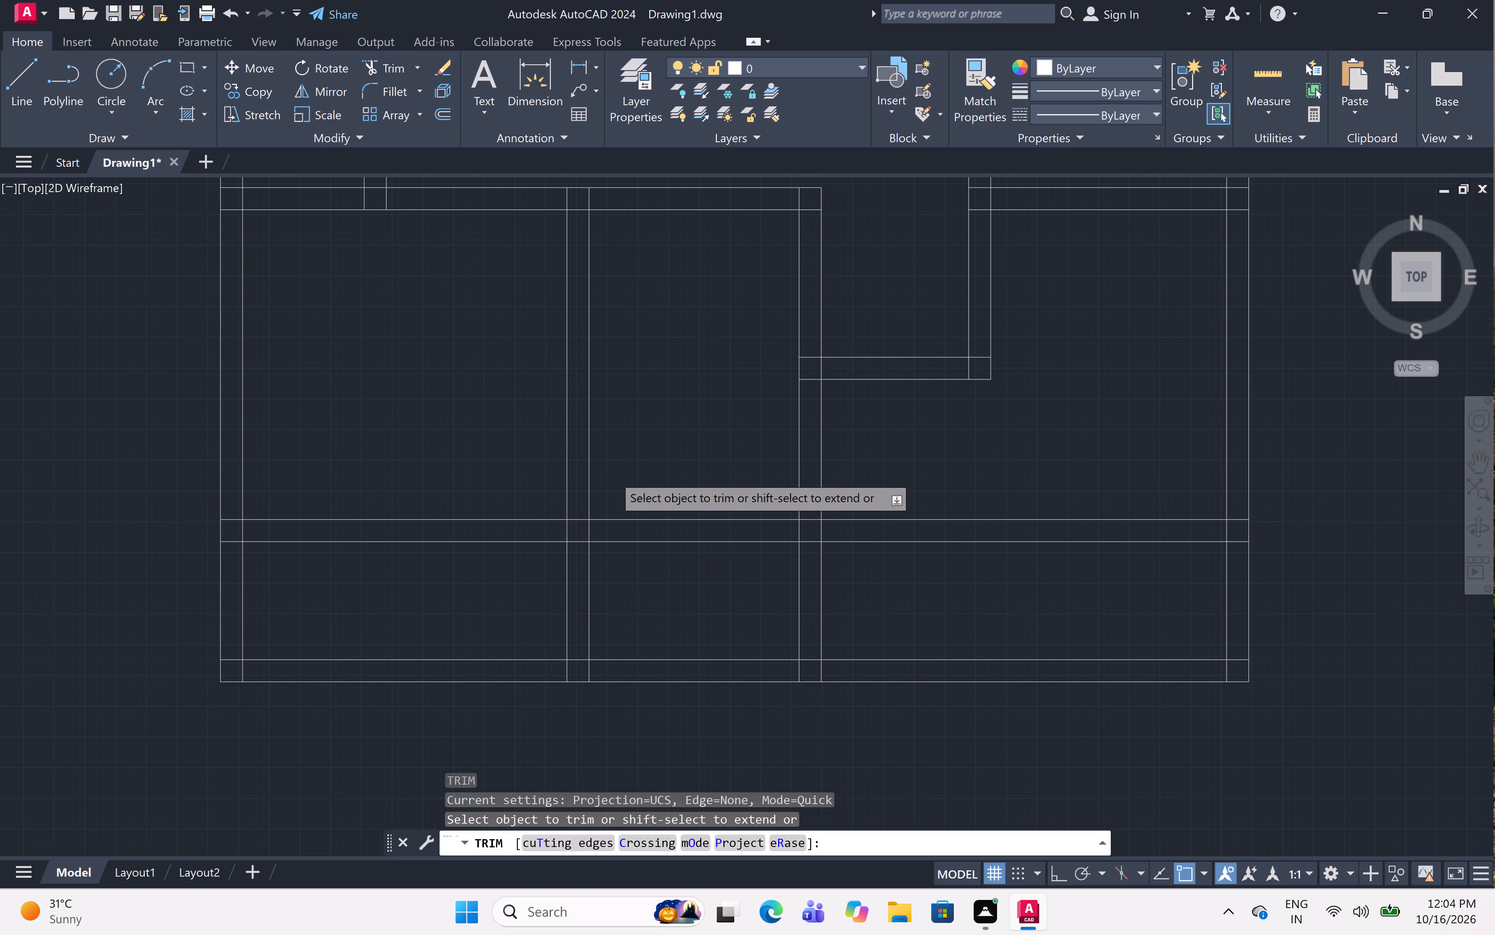
{"action": "left_click", "coordinate": [396, 526]}
{"action": "left_click", "coordinate": [329, 707]}
{"action": "scroll", "coordinate": [347, 565], "scroll_direction": "down", "scroll_amount": 5}
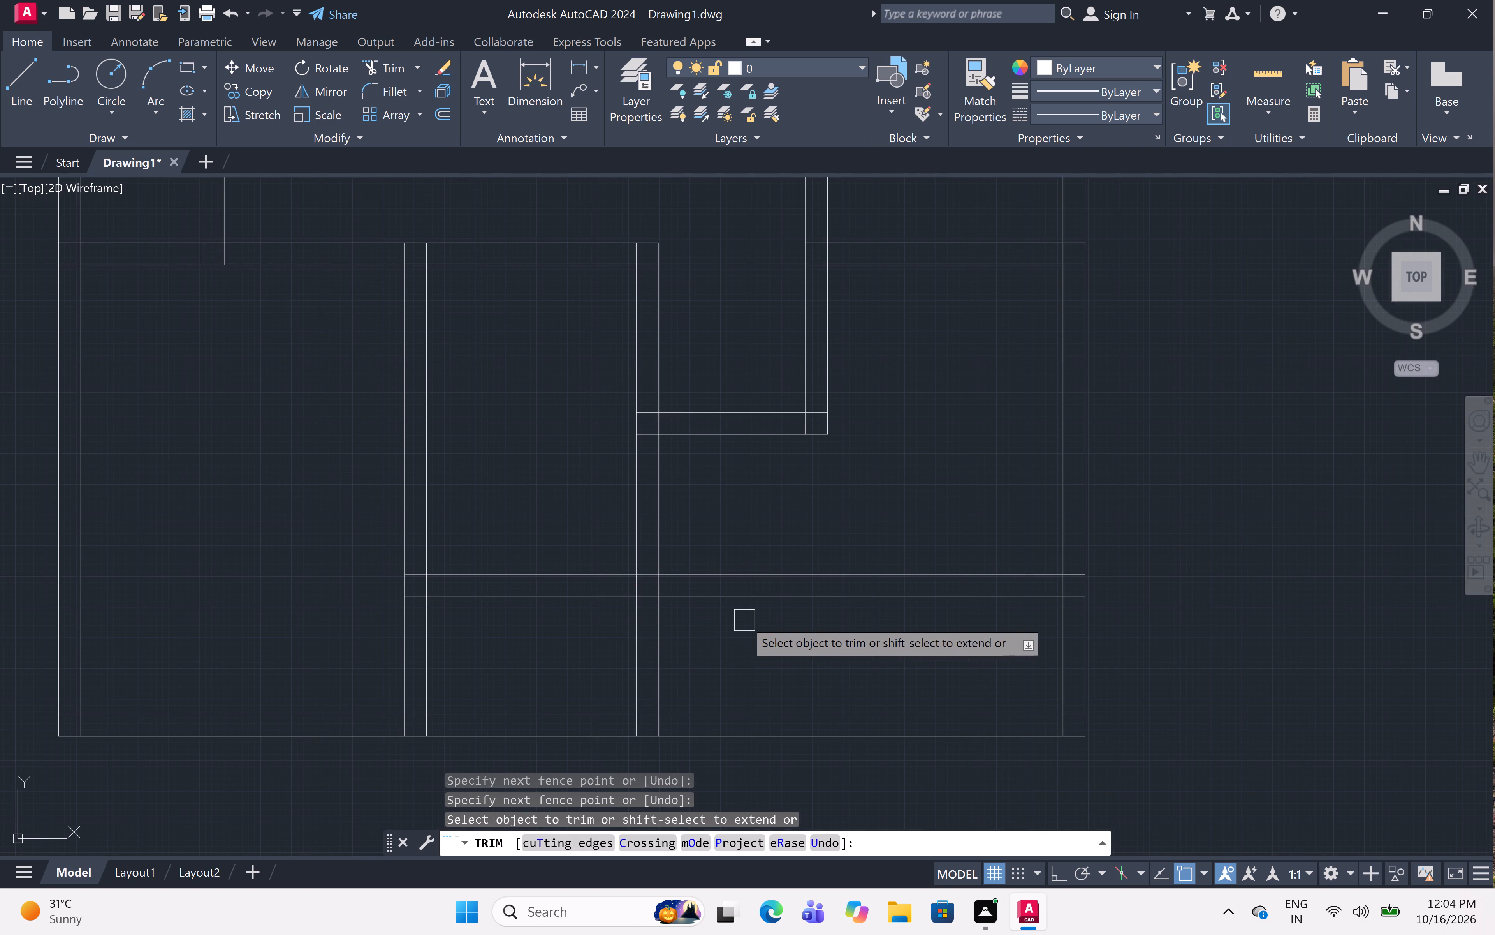
{"action": "scroll", "coordinate": [744, 619], "scroll_direction": "up", "scroll_amount": 5}
{"action": "scroll", "coordinate": [744, 619], "scroll_direction": "down", "scroll_amount": 1}
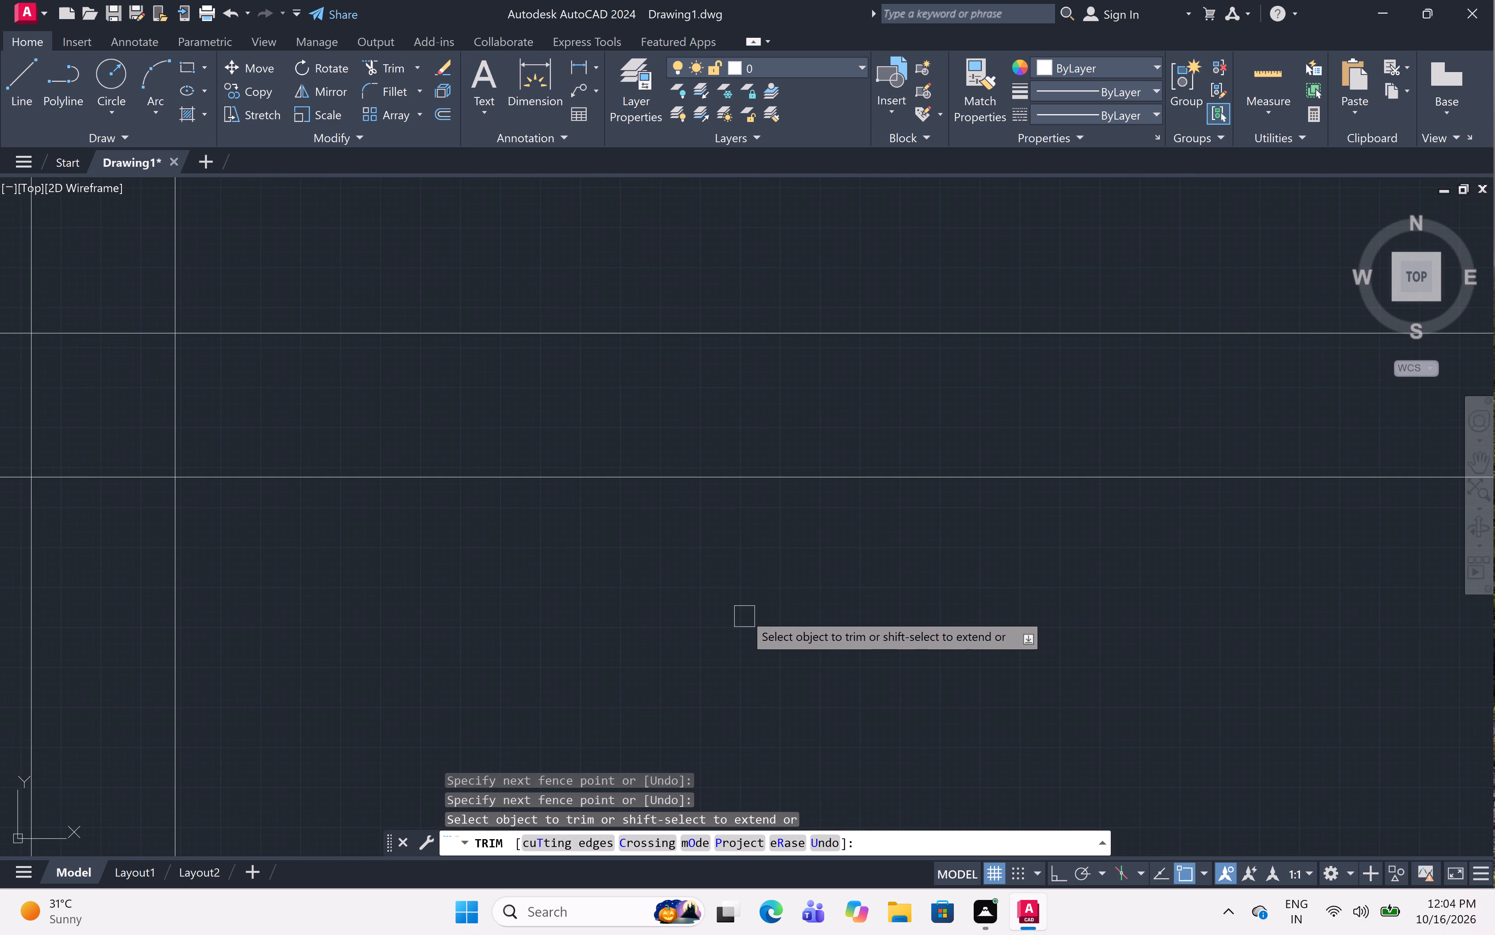
{"action": "left_click", "coordinate": [388, 256]}
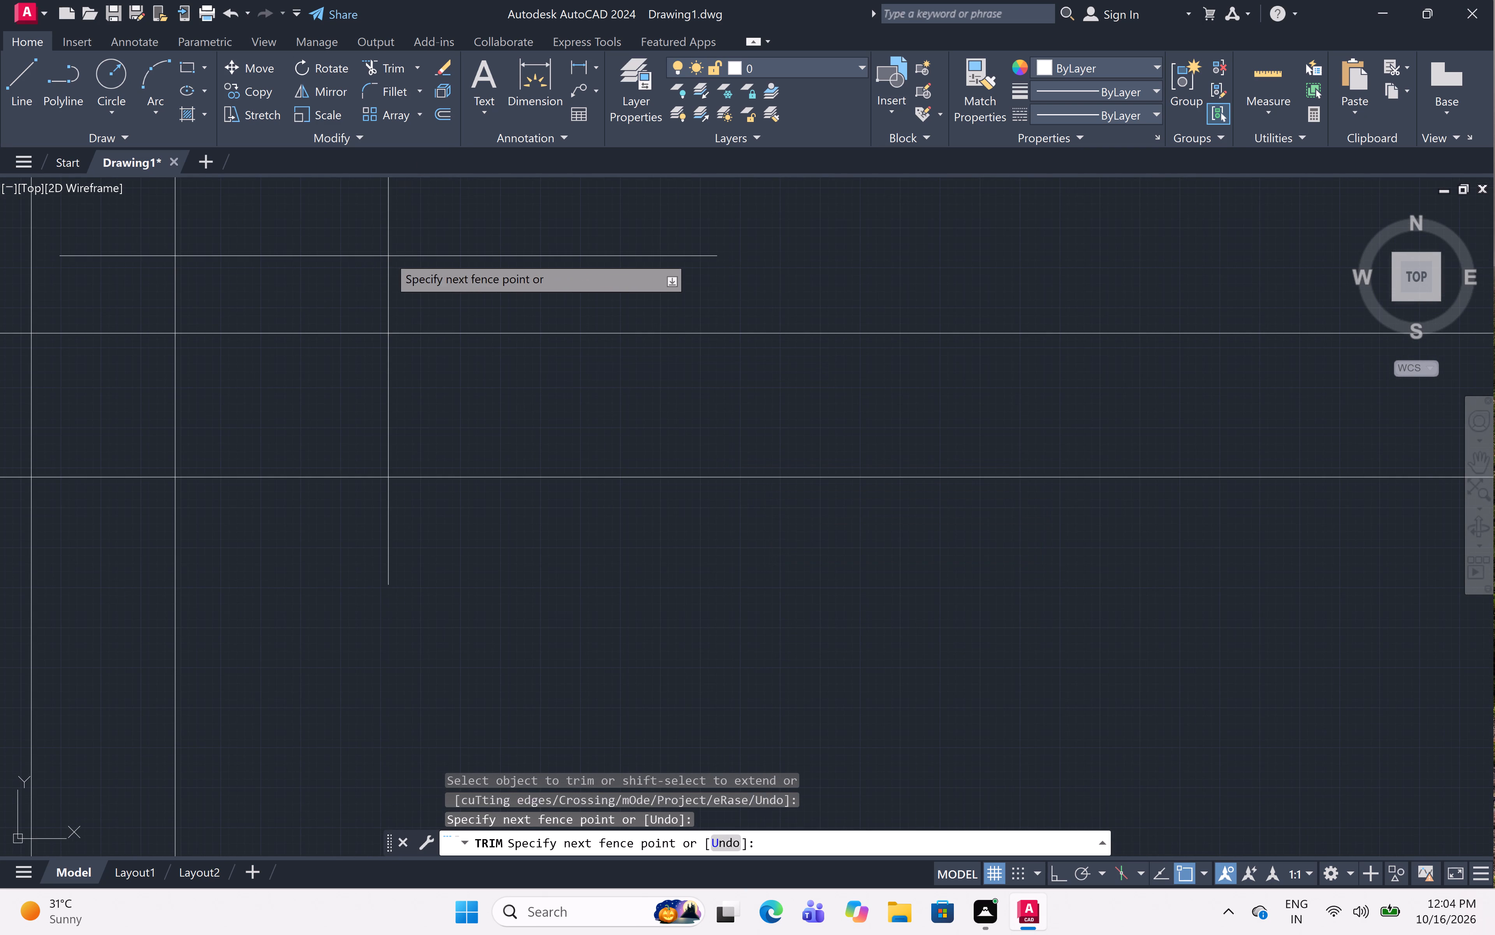
{"action": "left_click", "coordinate": [360, 535]}
{"action": "scroll", "coordinate": [570, 461], "scroll_direction": "down", "scroll_amount": 7}
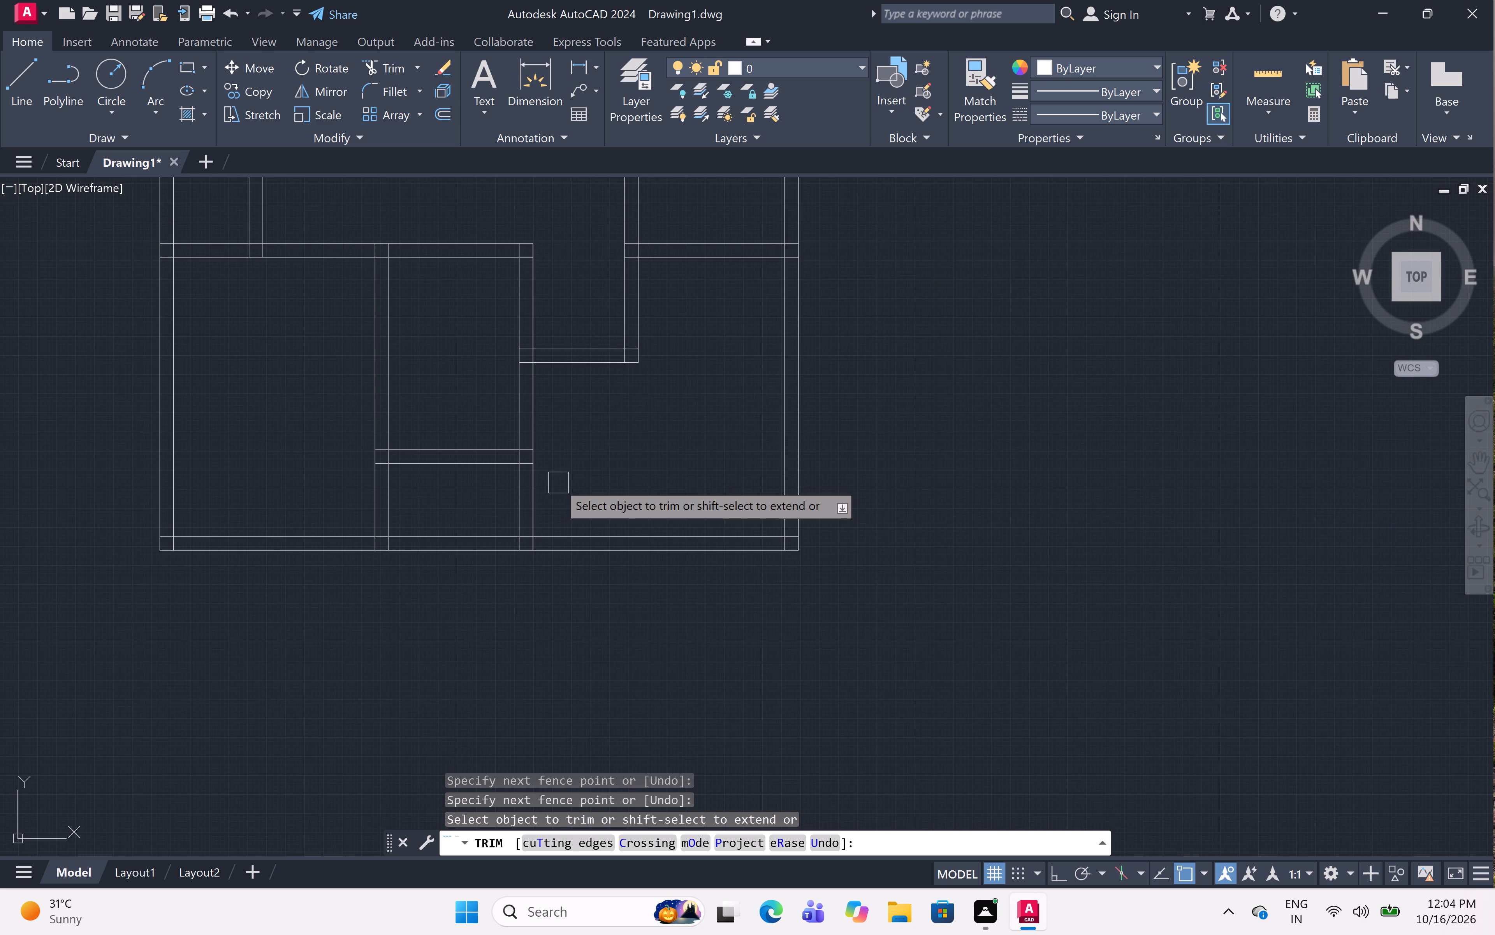
Trim the right one of the lower interior vertical walls below the new horizontal wall, including its stubs inside the bottom outer wall.
{"action": "scroll", "coordinate": [553, 508], "scroll_direction": "up", "scroll_amount": 1}
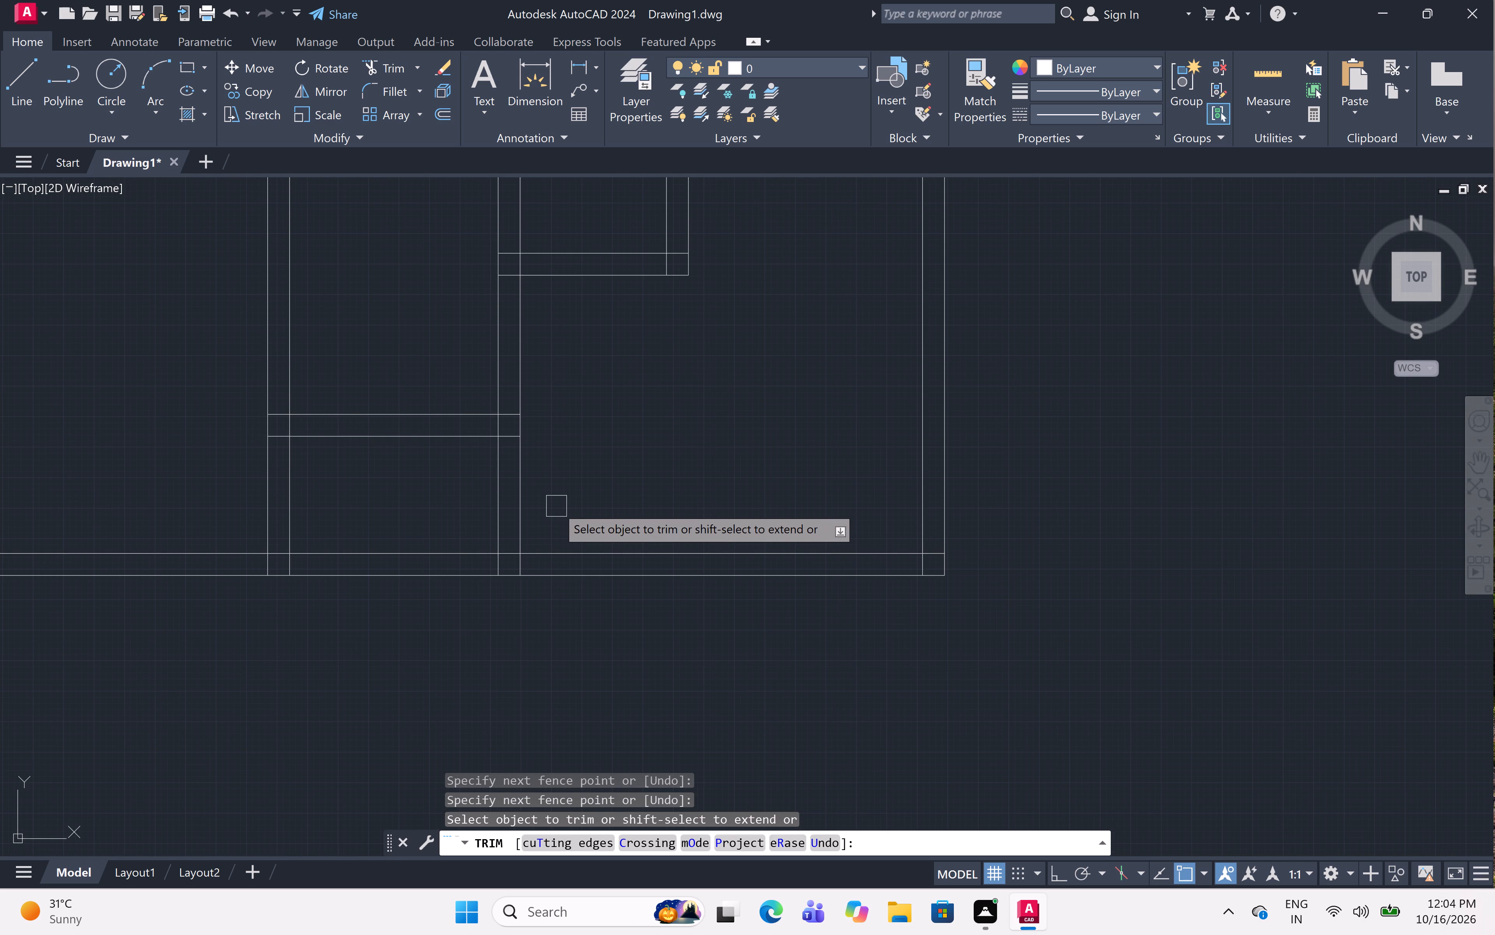
{"action": "left_click", "coordinate": [557, 505]}
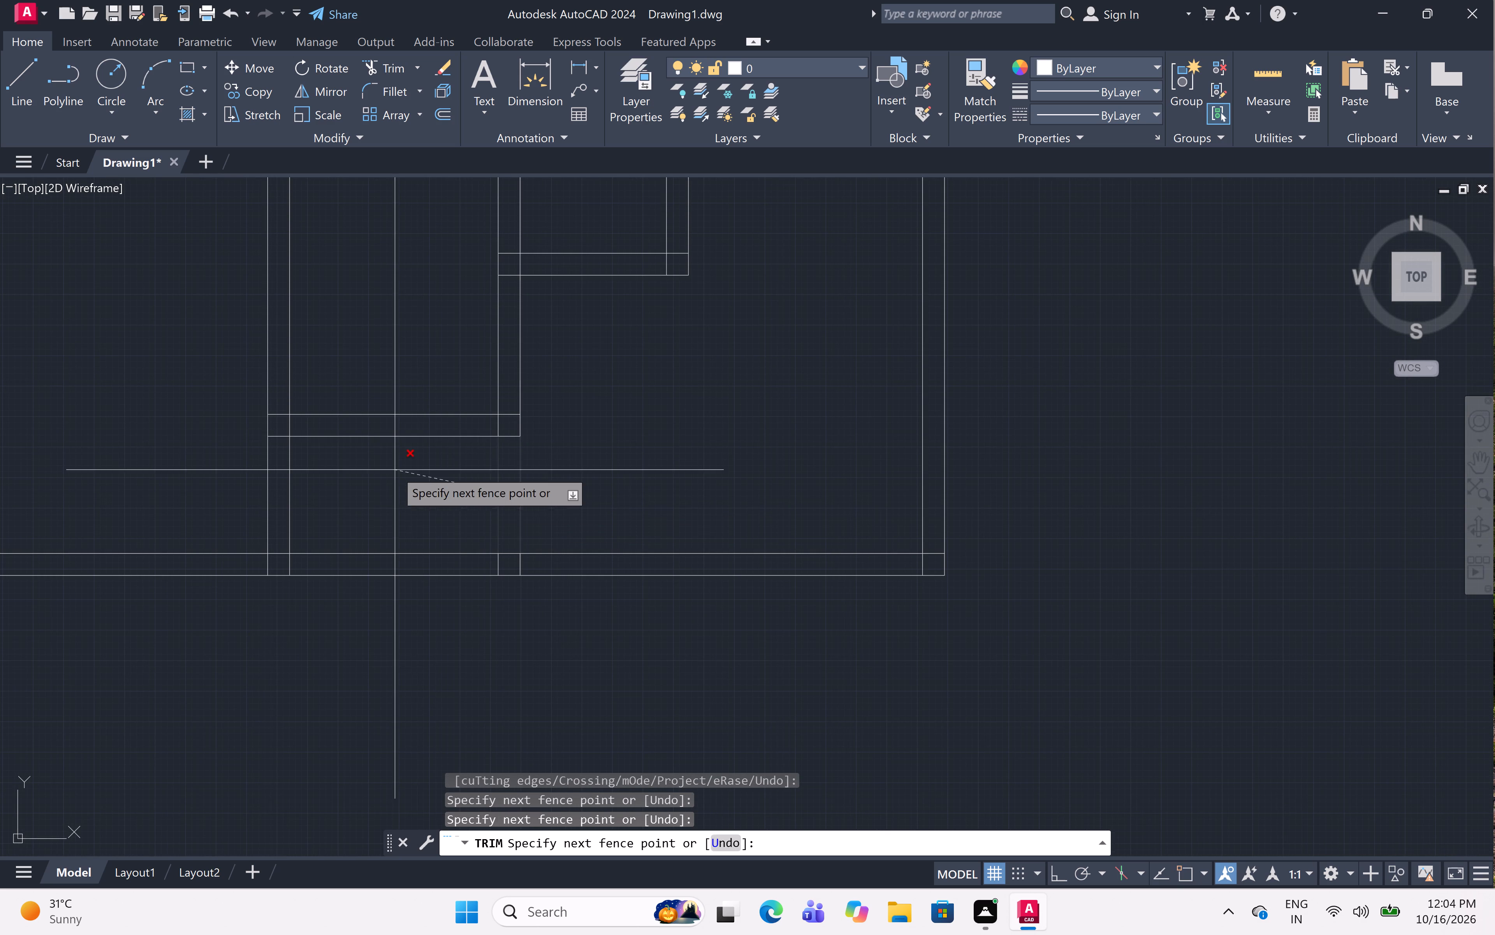
{"action": "left_click", "coordinate": [395, 469]}
{"action": "scroll", "coordinate": [494, 533], "scroll_direction": "up", "scroll_amount": 2}
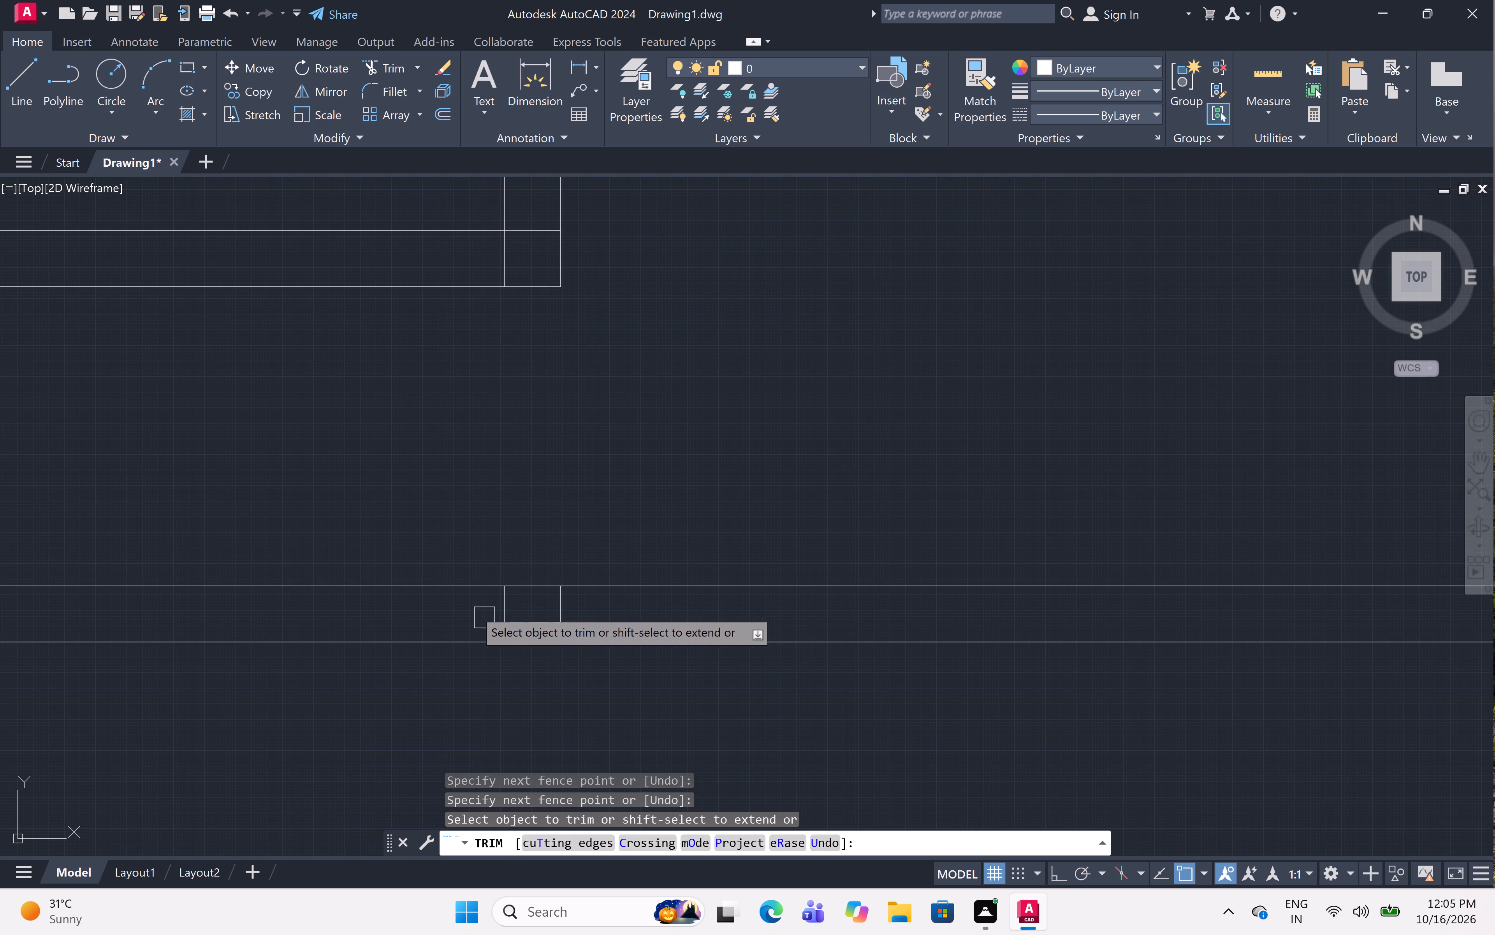
{"action": "left_click", "coordinate": [474, 608]}
{"action": "left_click", "coordinate": [593, 626]}
{"action": "scroll", "coordinate": [467, 431], "scroll_direction": "down", "scroll_amount": 2}
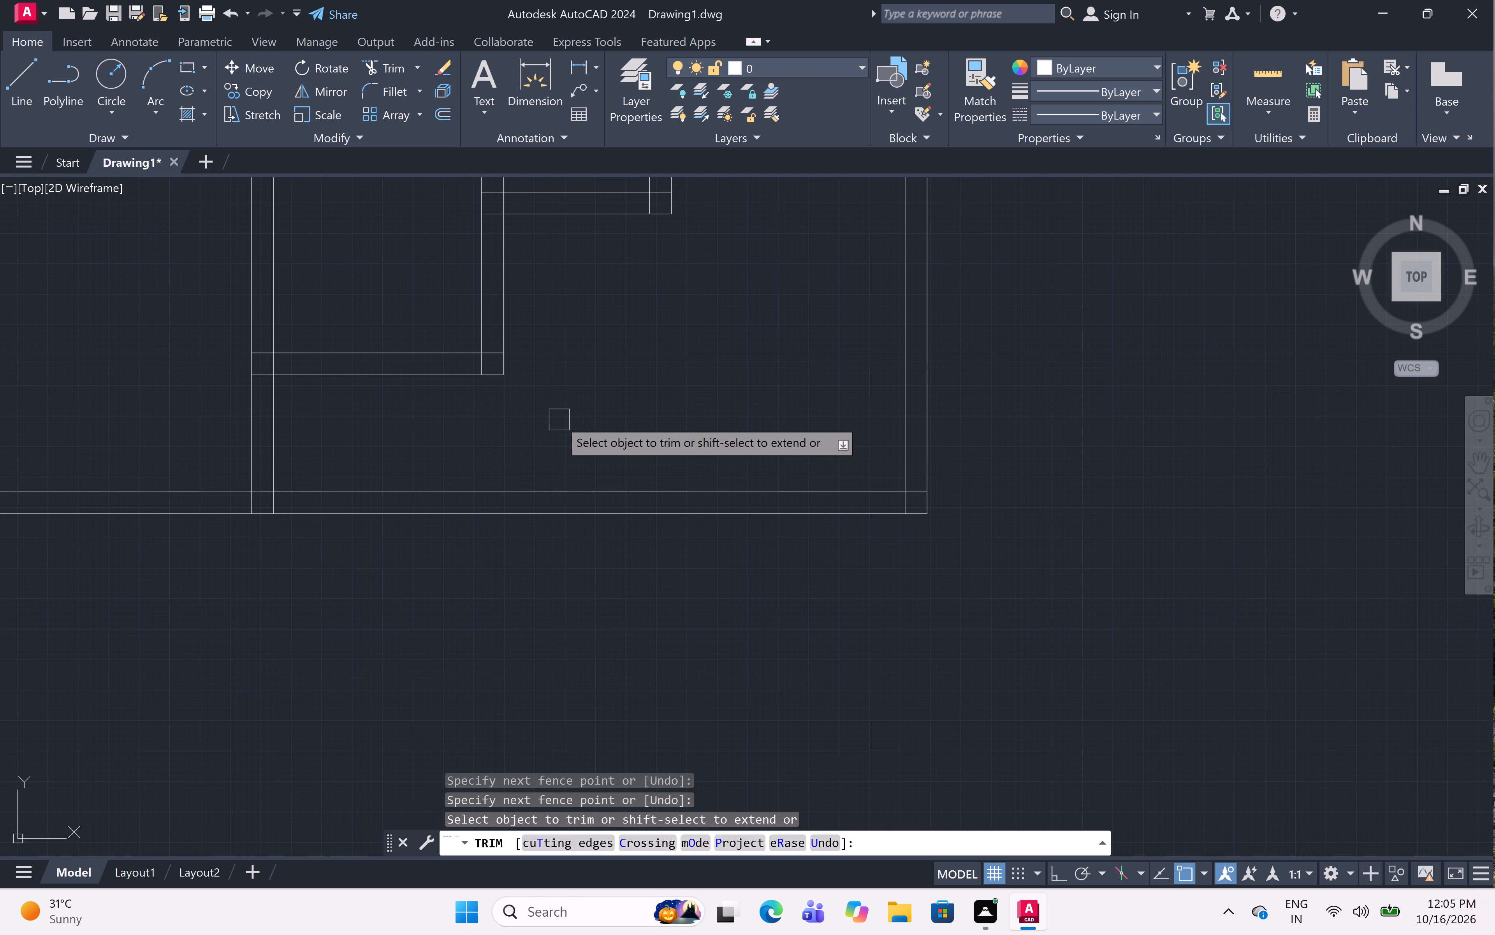
{"action": "key", "text": "Escape"}
With Ortho on, draw a horizontal line about 9' to the right from the new horizontal wall's lower right corner.
{"action": "type", "text": "l"}
{"action": "key", "text": "space"}
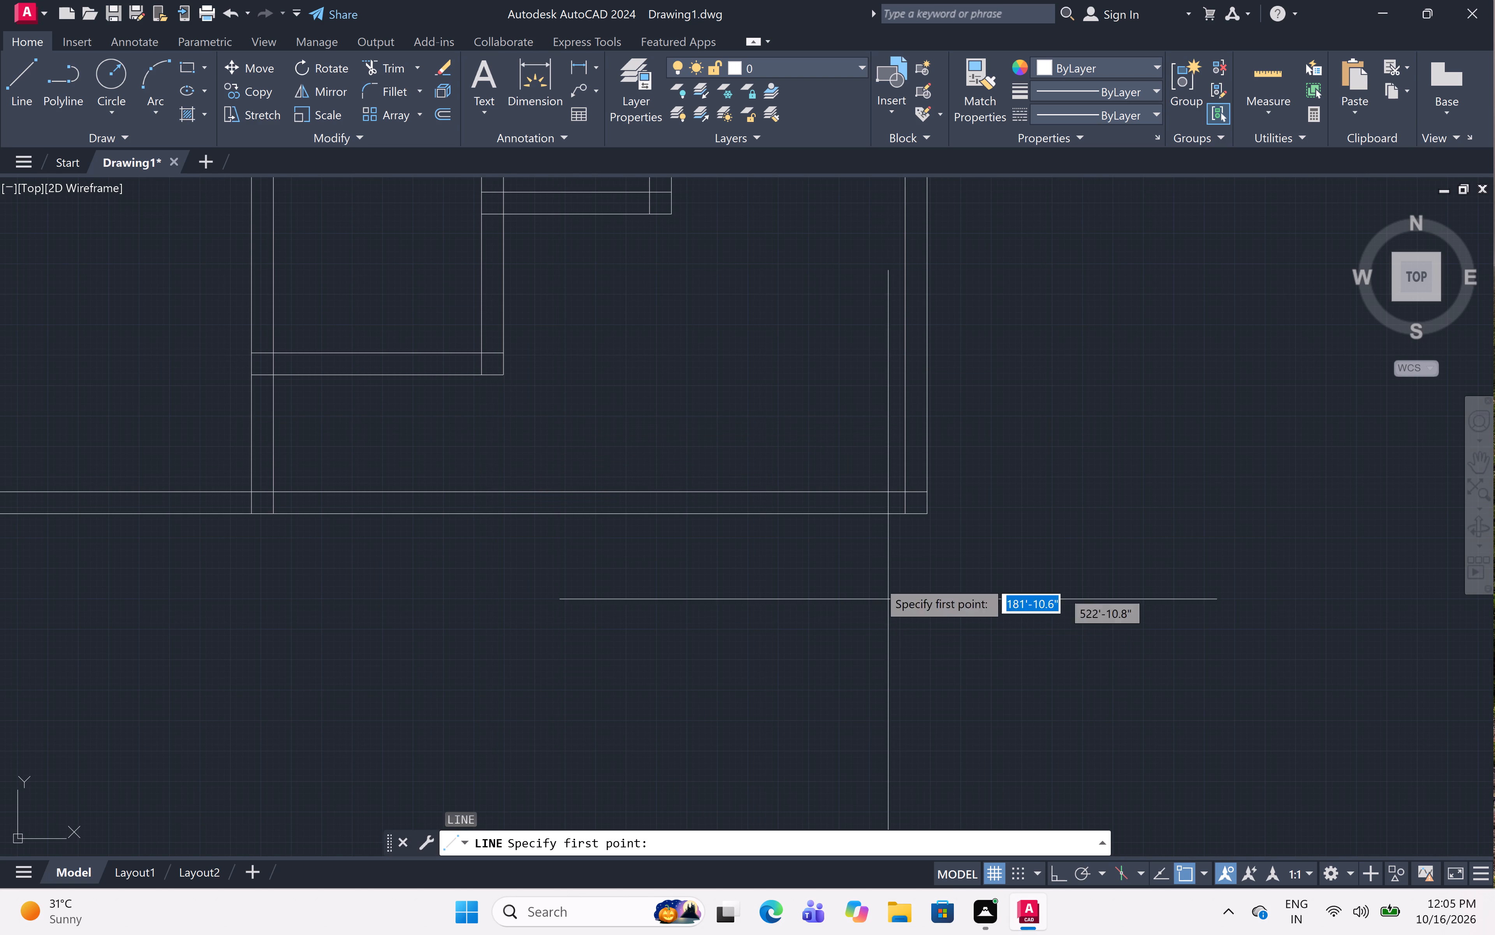
{"action": "middle_click_drag", "start_coordinate": [617, 344], "coordinate": [603, 454]}
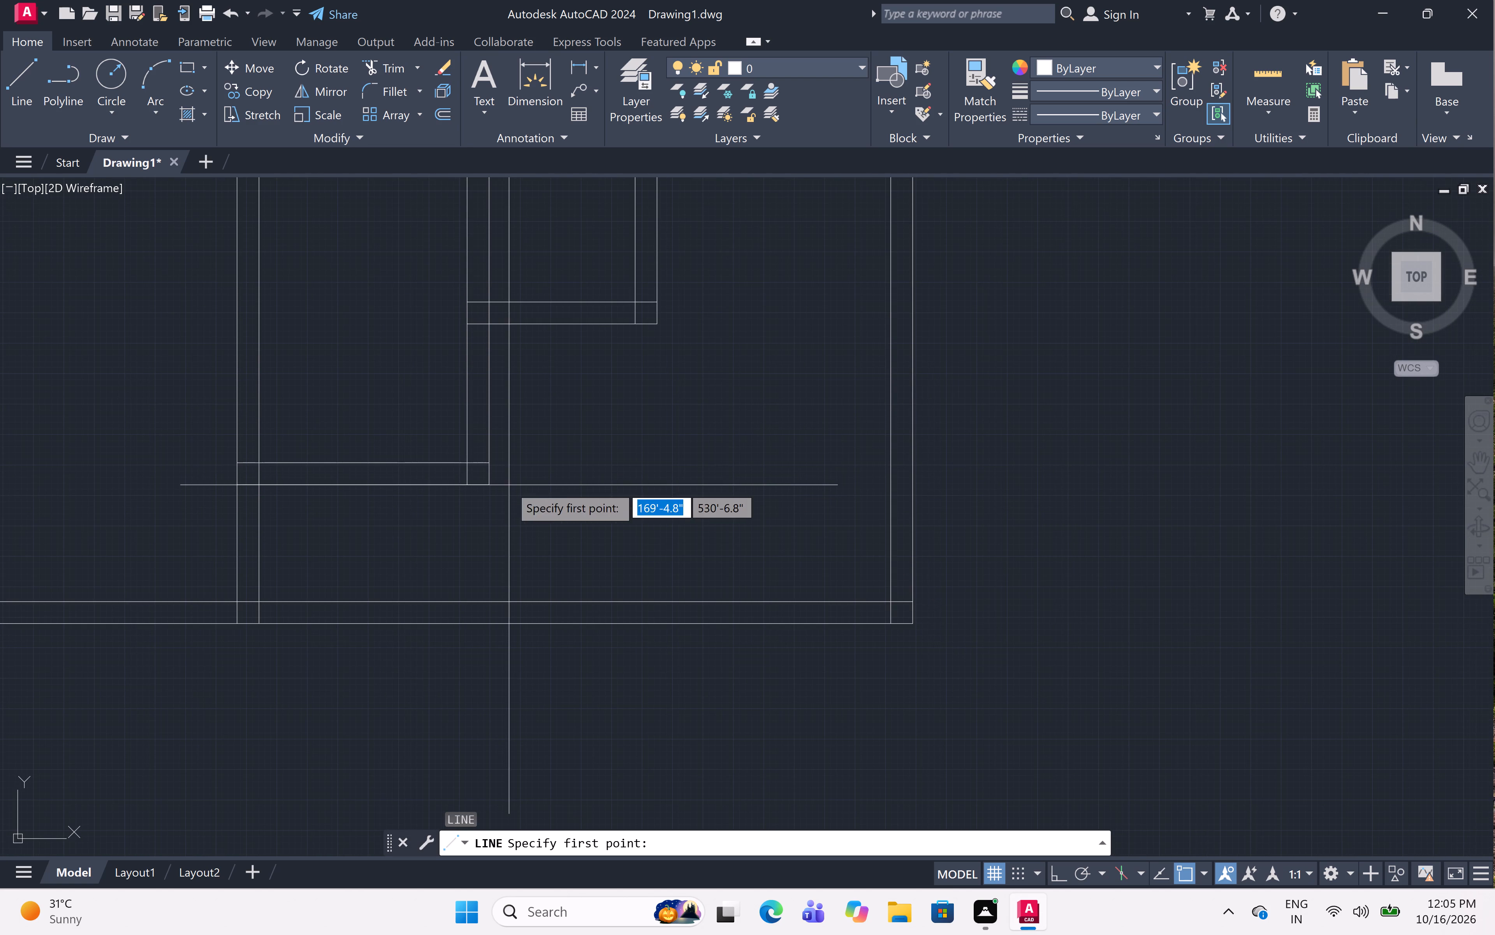
{"action": "left_click", "coordinate": [492, 479]}
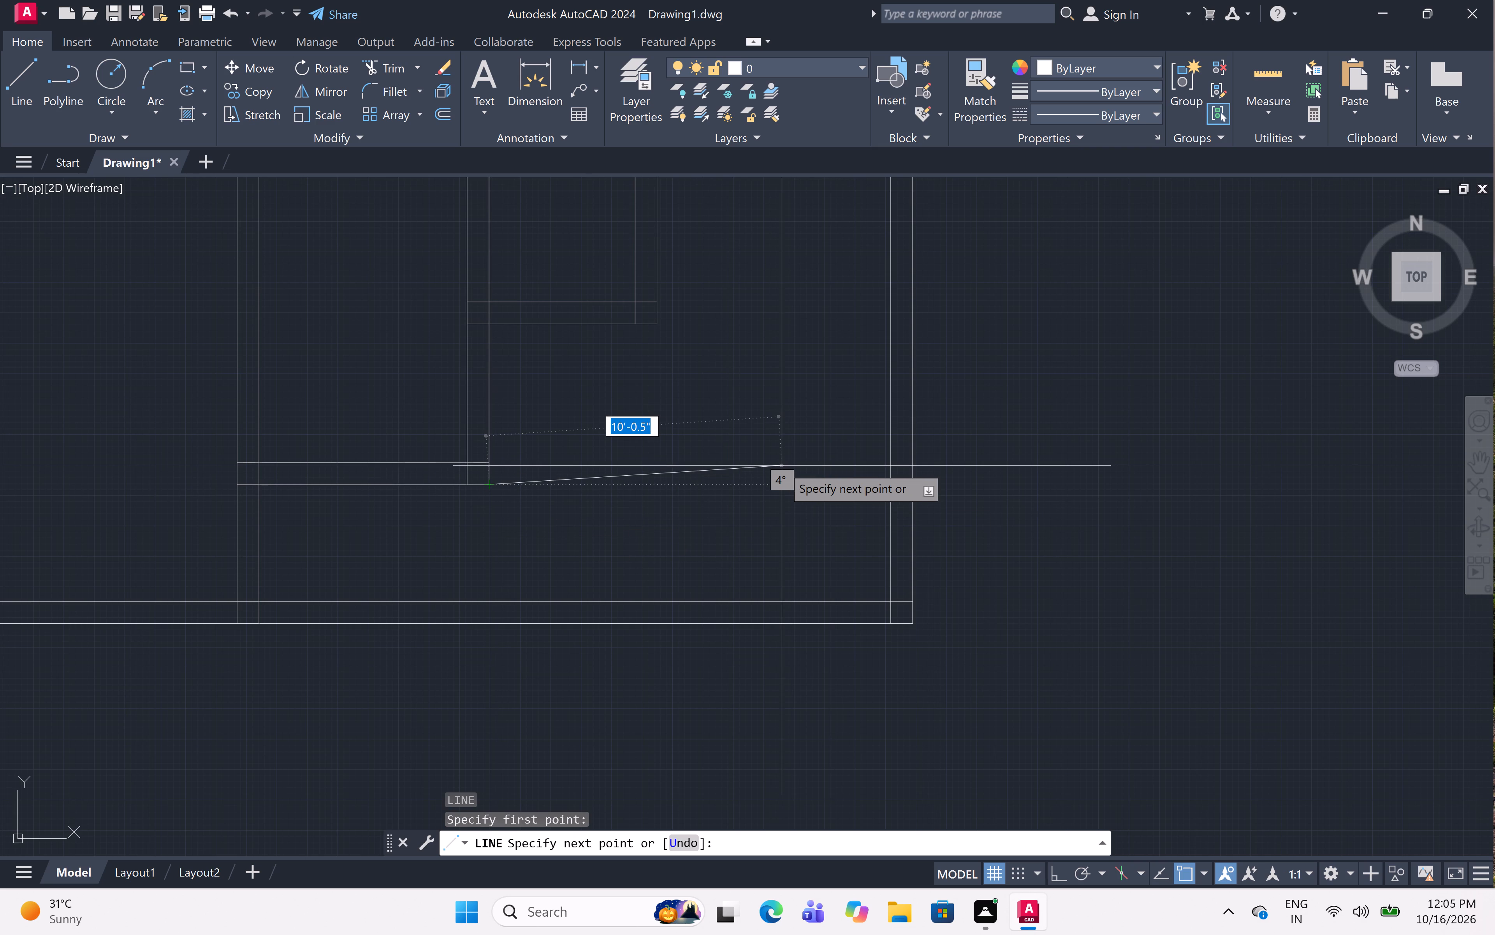
{"action": "key", "text": "F8"}
{"action": "left_click", "coordinate": [748, 458]}
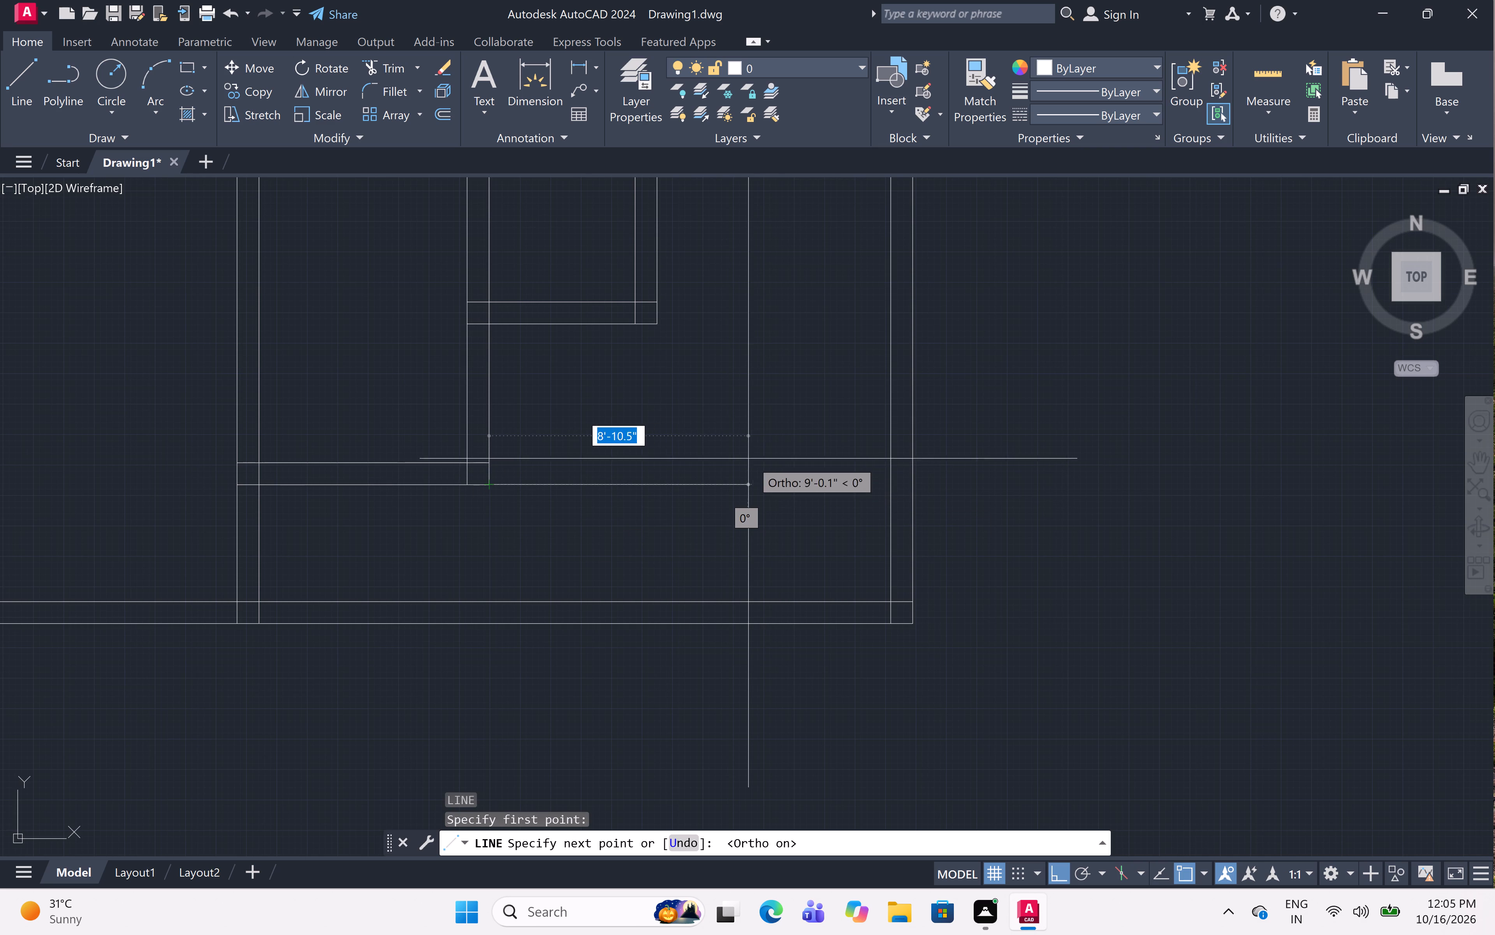
{"action": "key", "text": "Escape"}
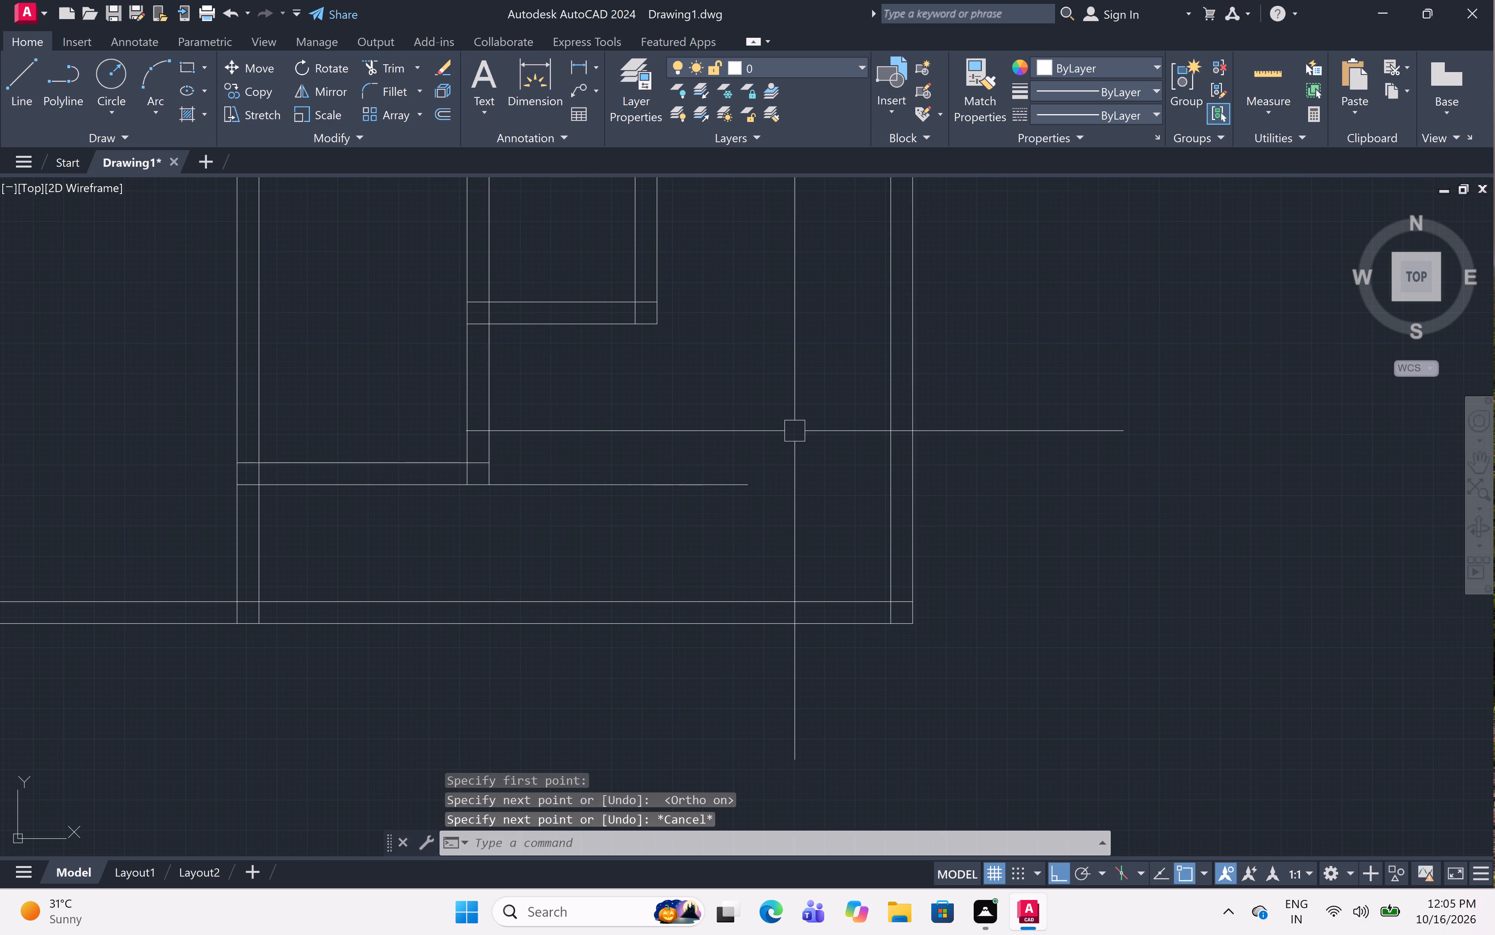
Draw a vertical line about 6.5' downward from the lower right corner of the right-hand interior wall, crossing the horizontal line.
{"action": "key", "text": "space"}
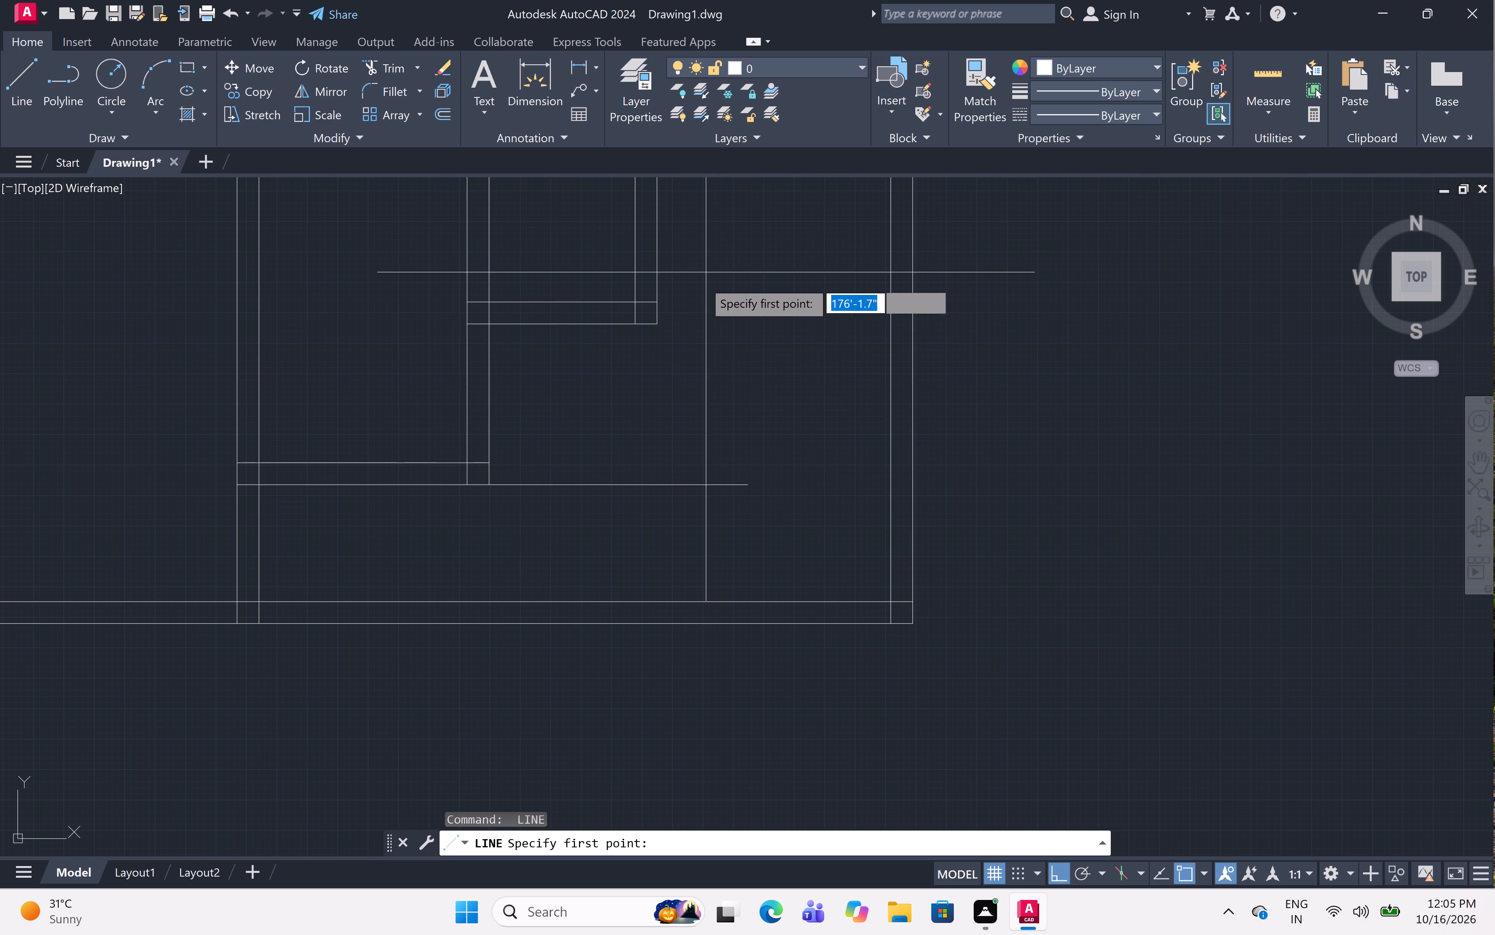
{"action": "left_click_drag", "start_coordinate": [658, 317], "coordinate": [656, 327]}
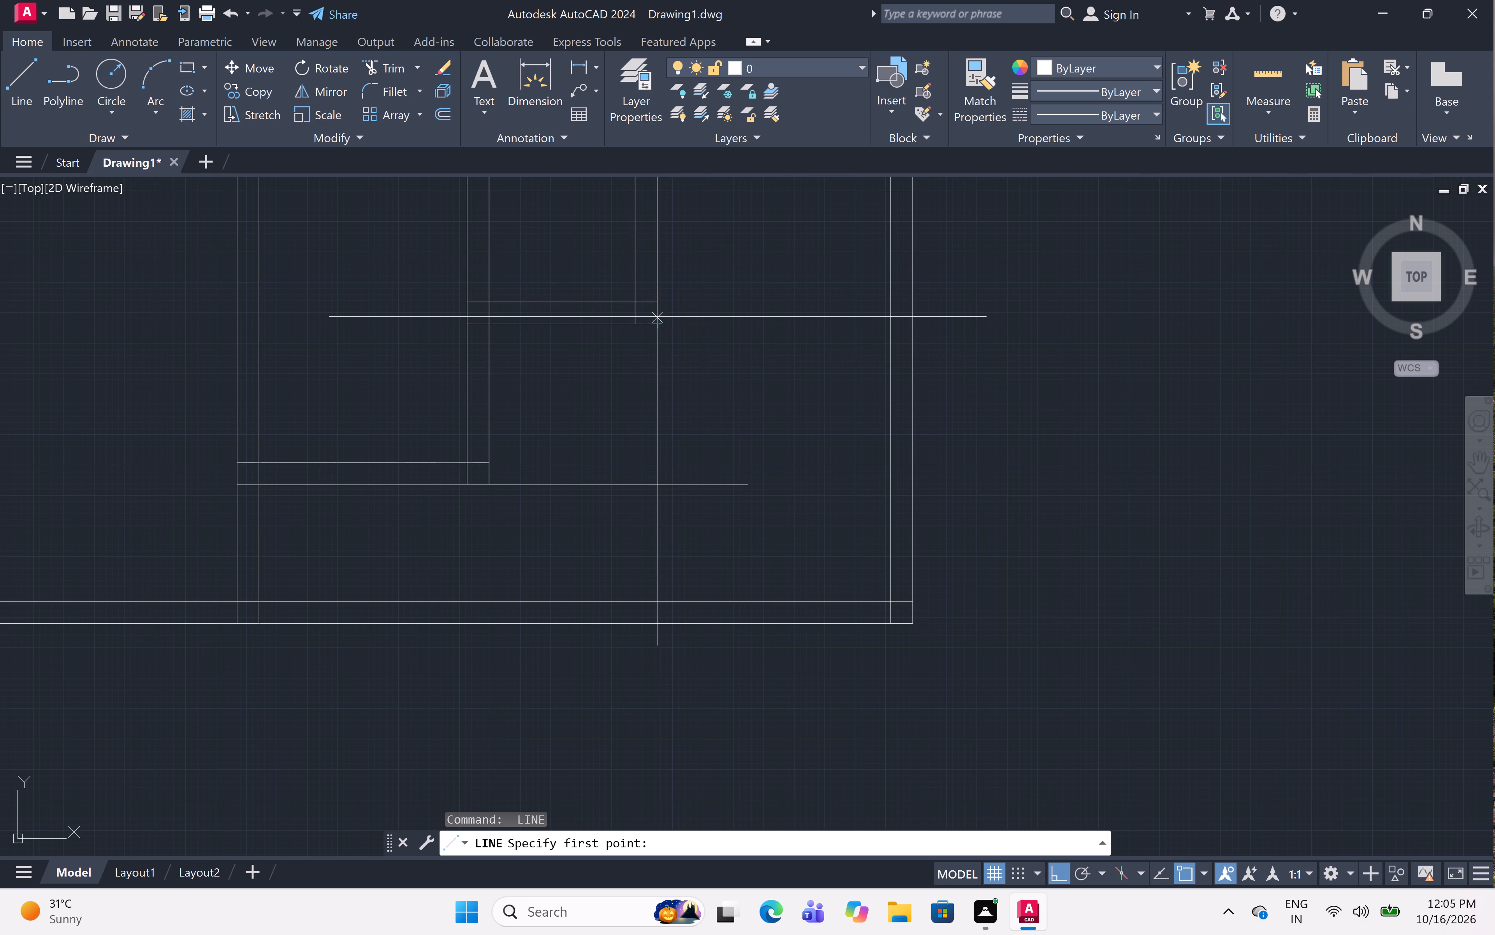
{"action": "left_click", "coordinate": [672, 518]}
{"action": "key", "text": "Escape"}
Trim the overshooting ends of the new horizontal and vertical lines so they meet in a corner.
{"action": "key", "text": "t"}
{"action": "key", "text": "r"}
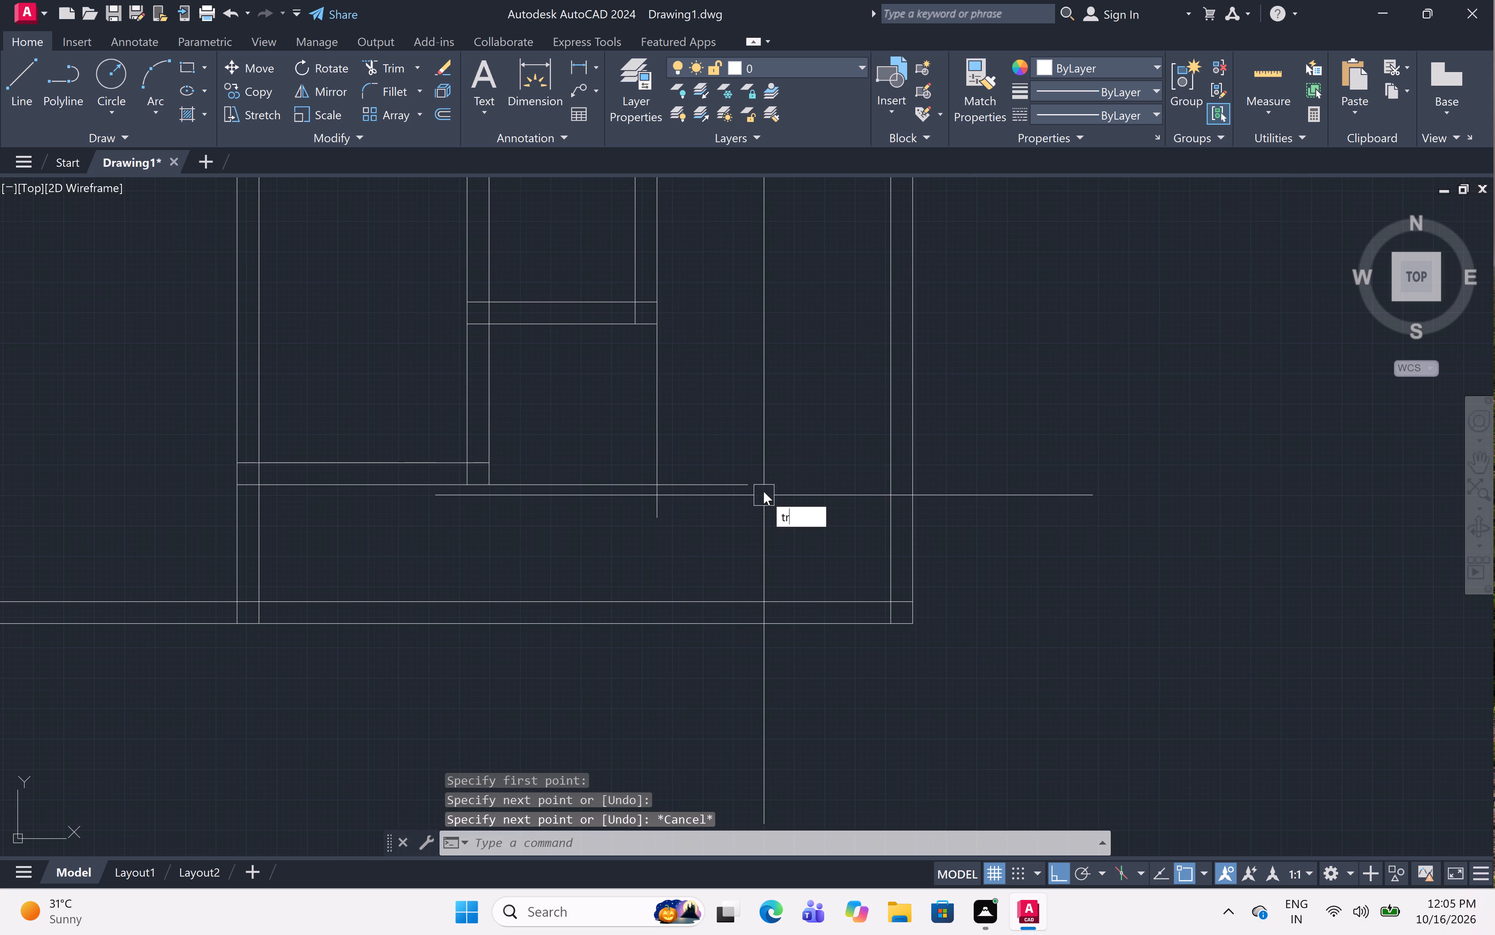
{"action": "key", "text": "space"}
{"action": "scroll", "coordinate": [685, 475], "scroll_direction": "up", "scroll_amount": 2}
{"action": "left_click", "coordinate": [682, 509]}
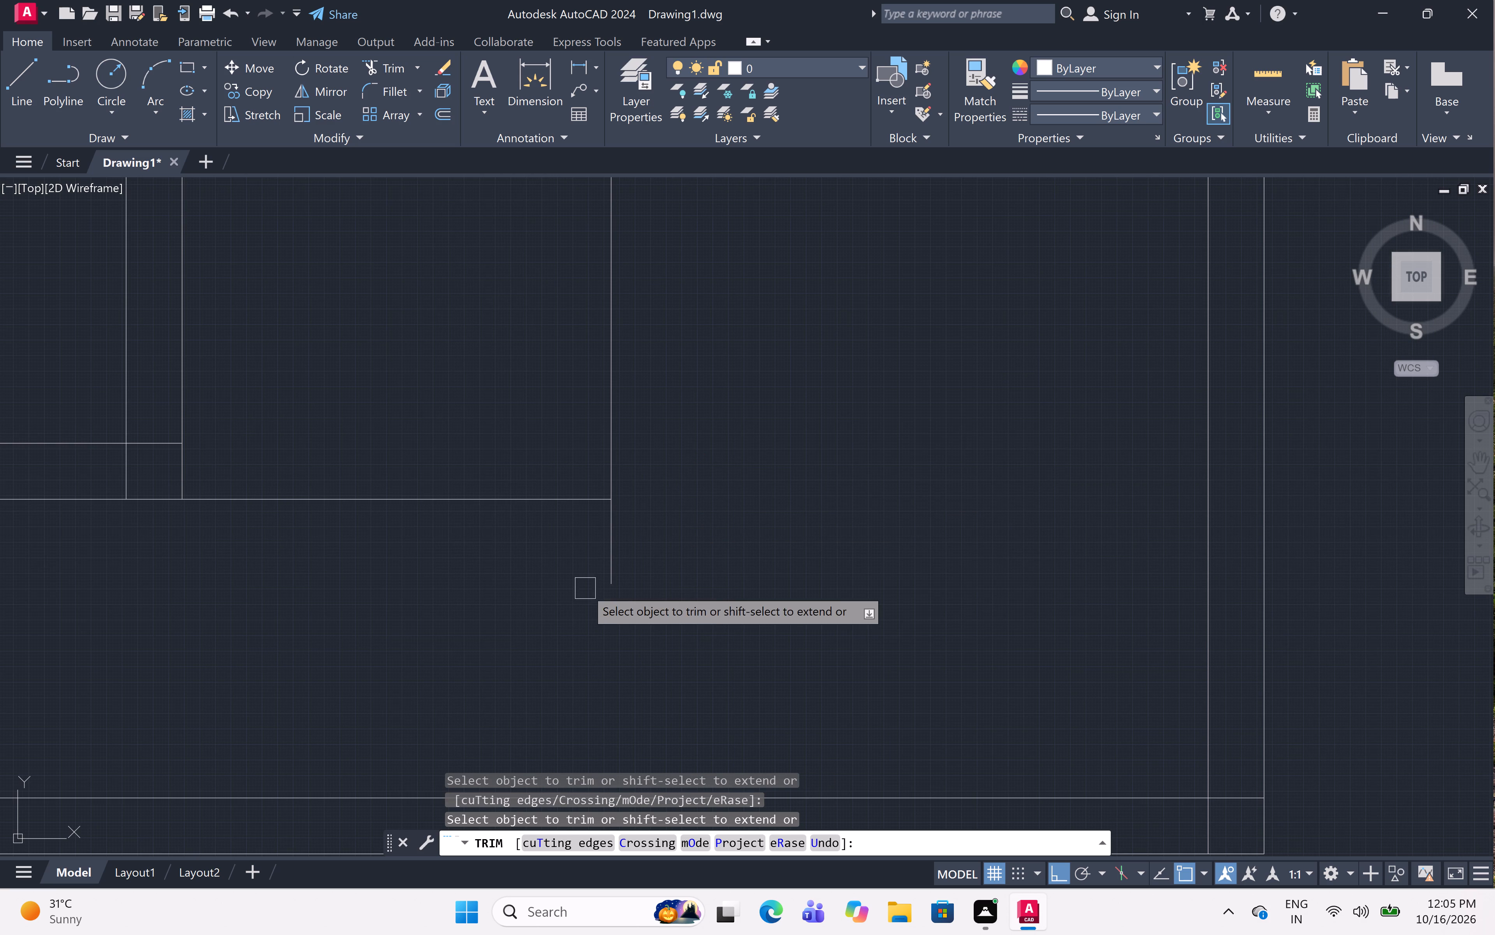
{"action": "left_click", "coordinate": [614, 569]}
{"action": "scroll", "coordinate": [733, 499], "scroll_direction": "down", "scroll_amount": 3}
{"action": "middle_click_drag", "start_coordinate": [745, 446], "coordinate": [765, 508]}
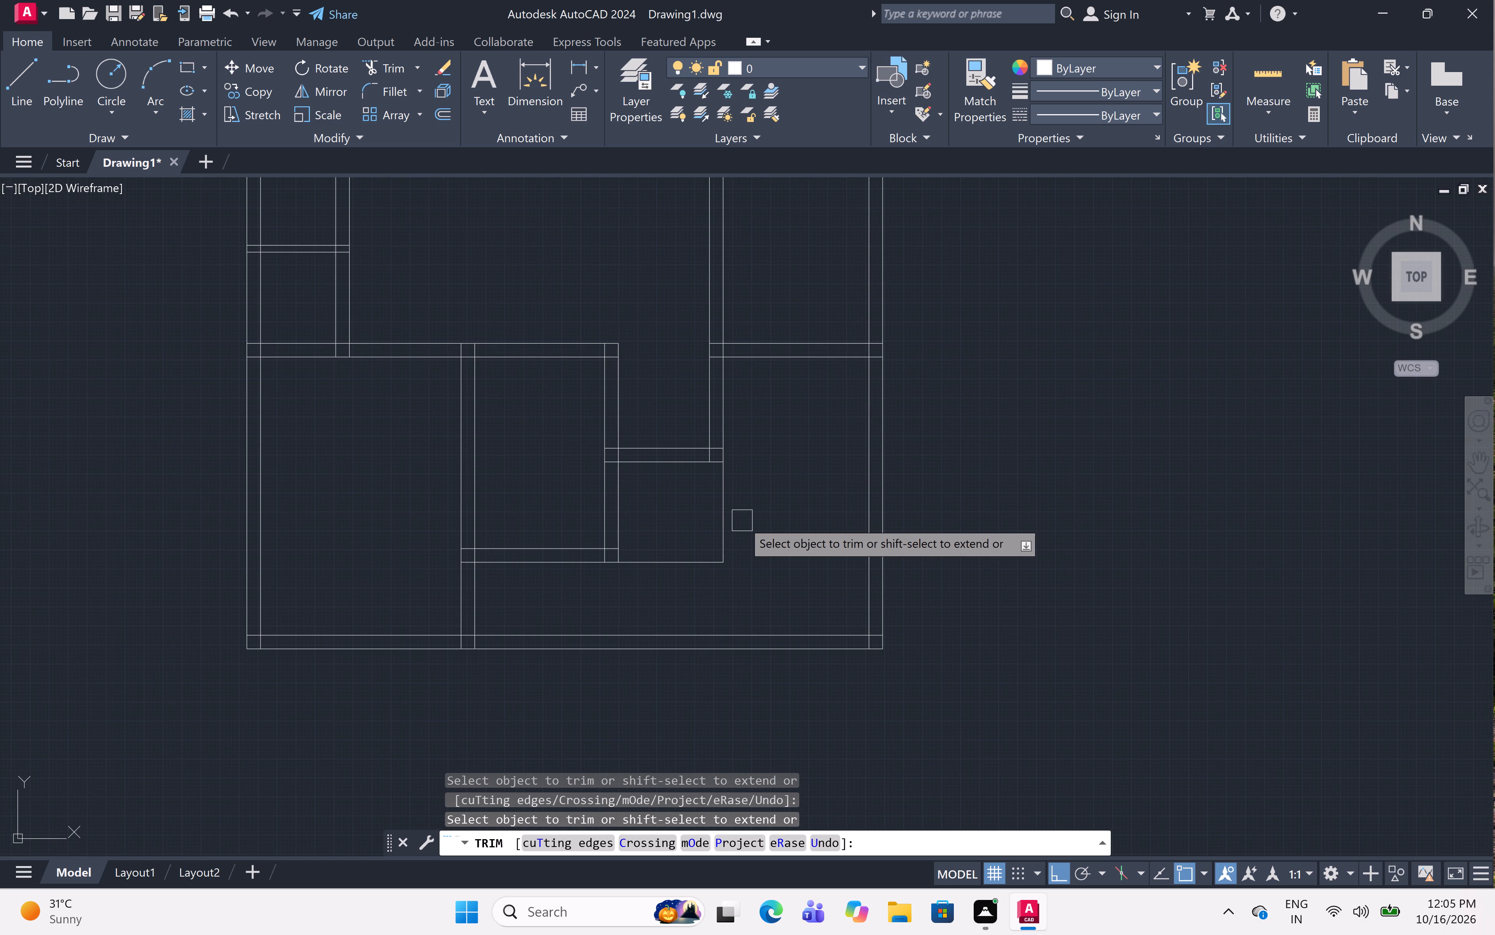
Offset the small lower room's bottom line upward twice at 10" spacing to form two step treads.
{"action": "key", "text": "Escape"}
{"action": "type", "text": "off"}
{"action": "key", "text": "space"}
{"action": "type", "text": "10"}
{"action": "type", "text": "\""}
{"action": "key", "text": "space"}
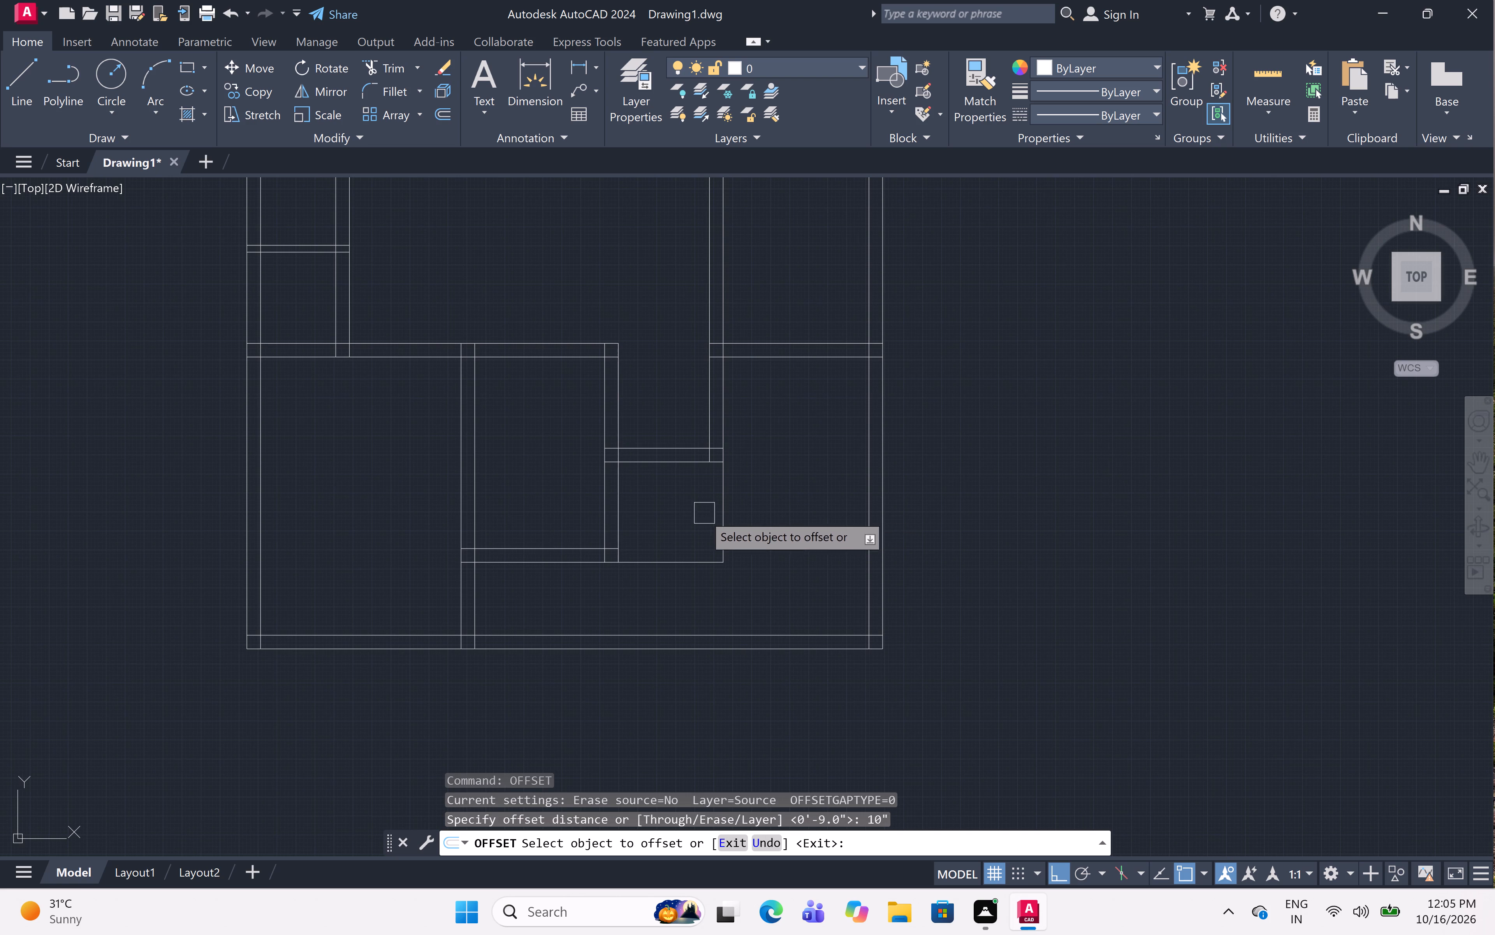
{"action": "scroll", "coordinate": [637, 611], "scroll_direction": "up", "scroll_amount": 2}
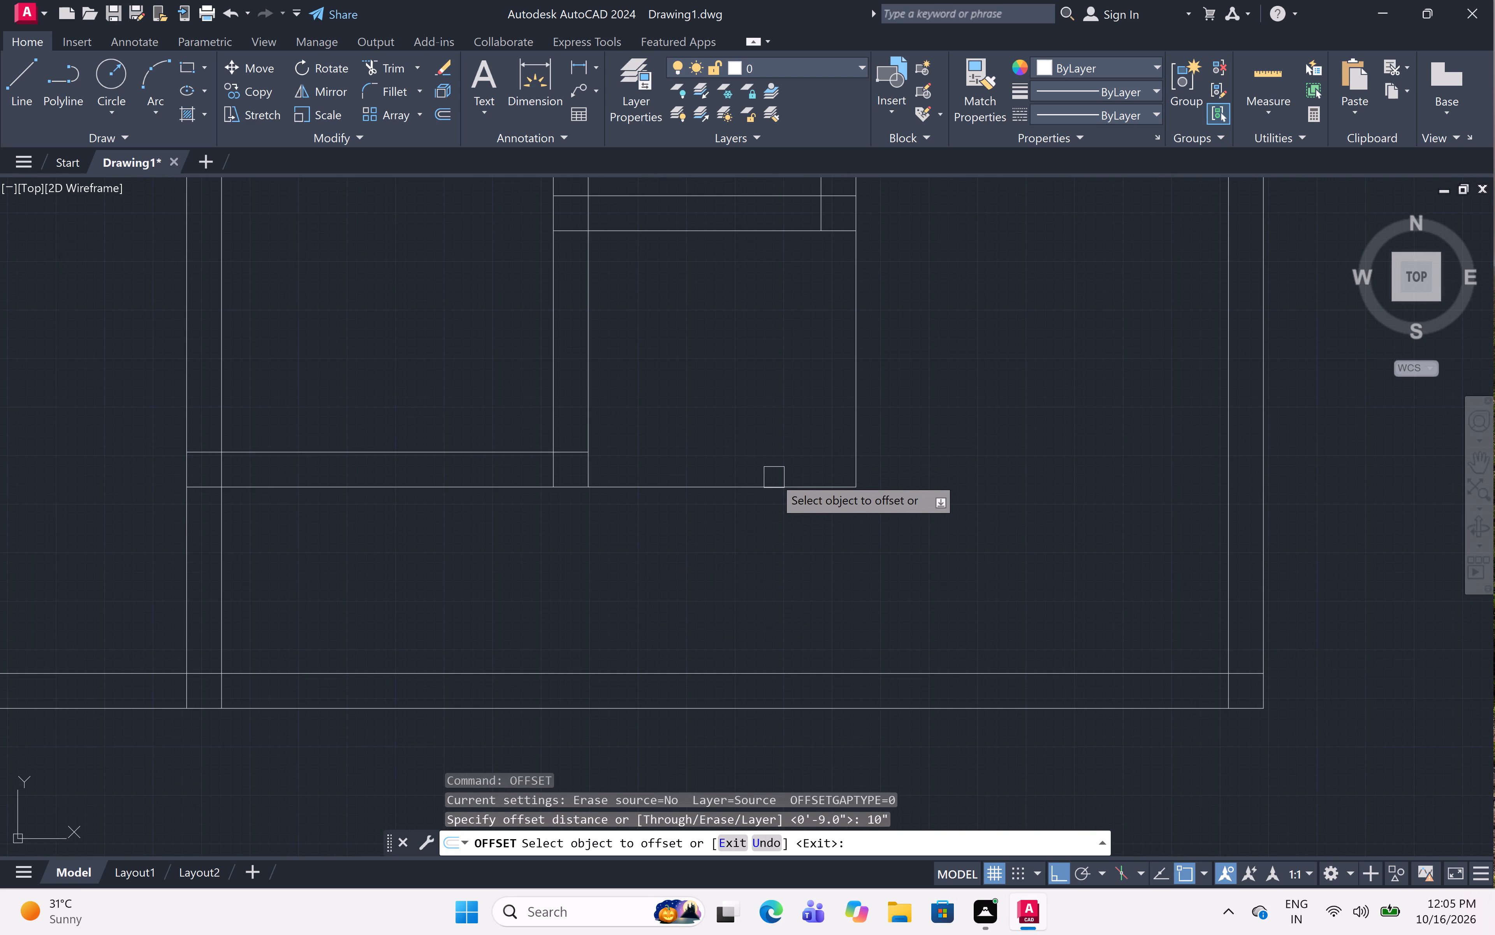
{"action": "left_click", "coordinate": [773, 484]}
{"action": "left_click", "coordinate": [774, 439]}
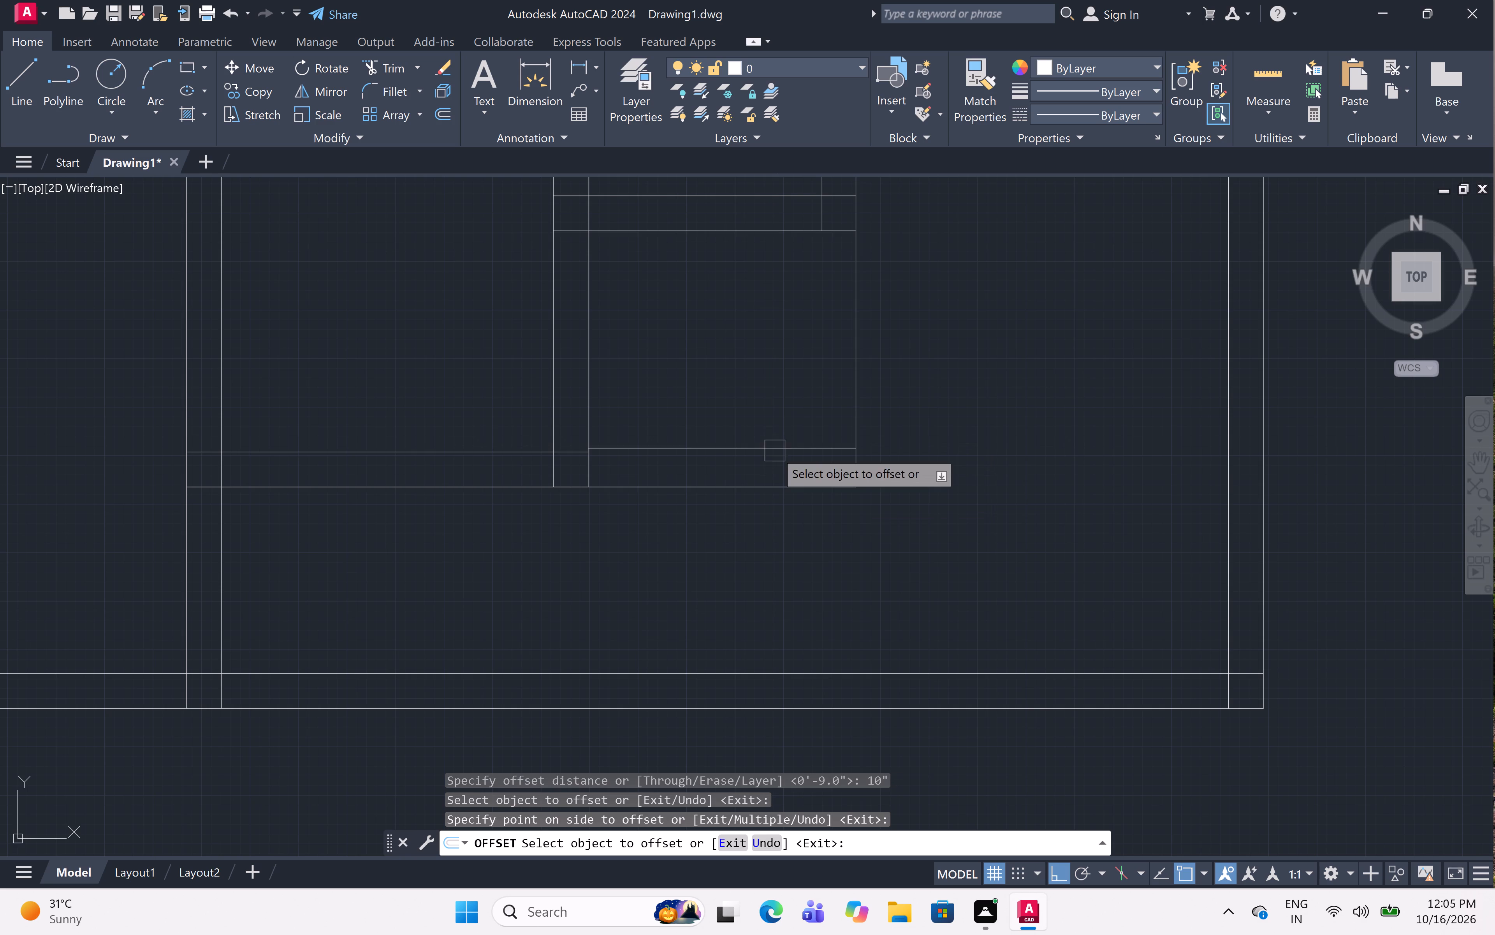
{"action": "left_click", "coordinate": [775, 451]}
{"action": "left_click", "coordinate": [778, 376]}
{"action": "key", "text": "Escape"}
Draw a line from the top tread line's left end 0.5" to the right, continuing straight down to the bottom line.
{"action": "scroll", "coordinate": [684, 414], "scroll_direction": "up", "scroll_amount": 3}
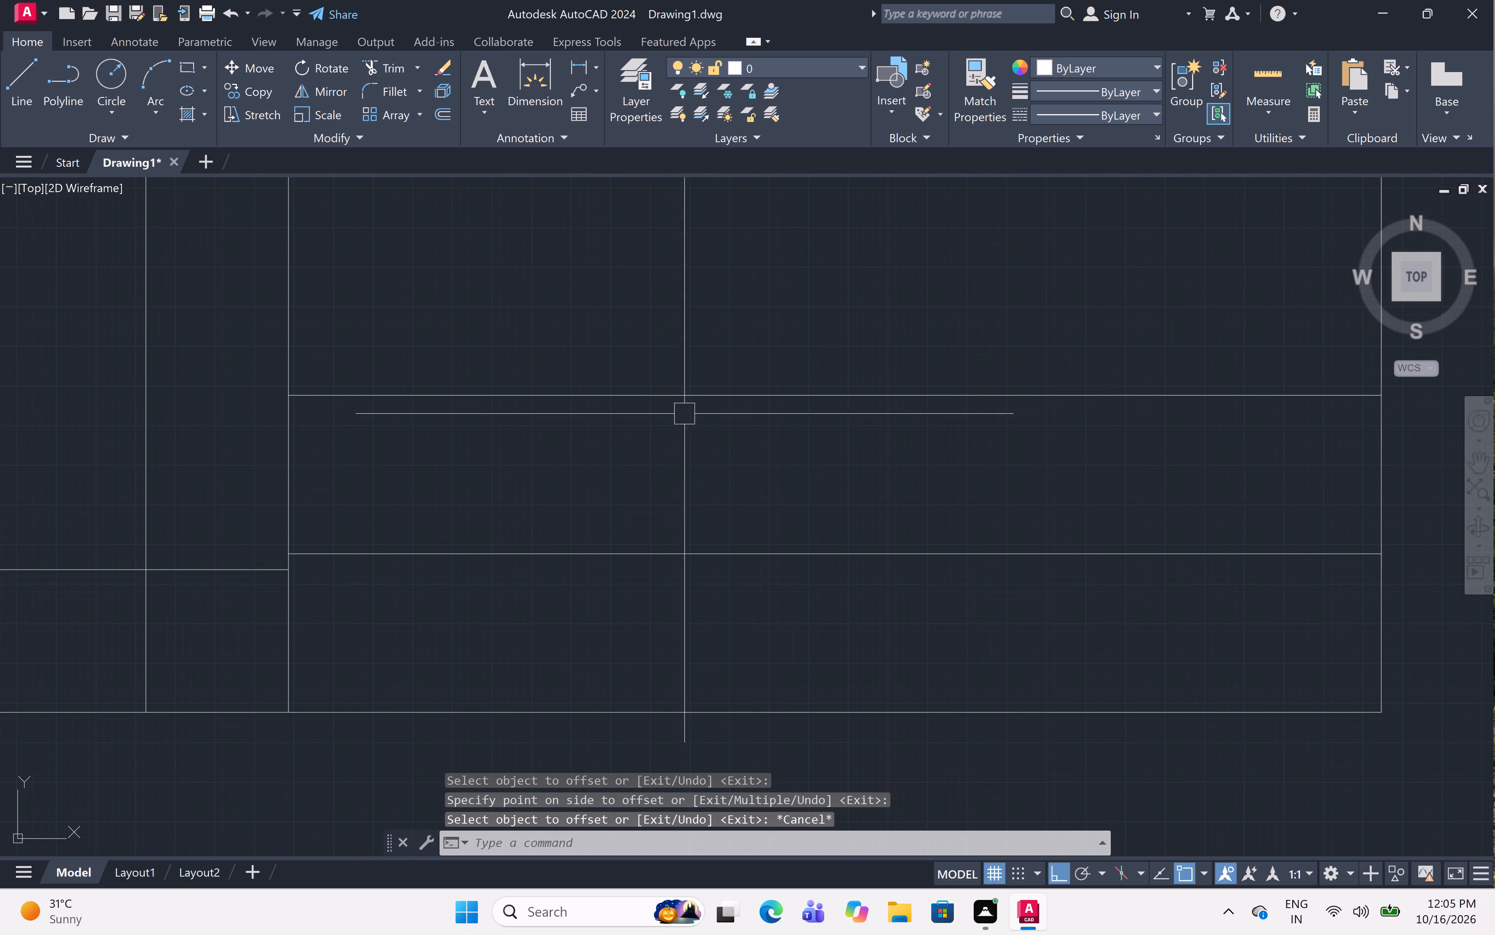
{"action": "key", "text": "l"}
{"action": "key", "text": "space"}
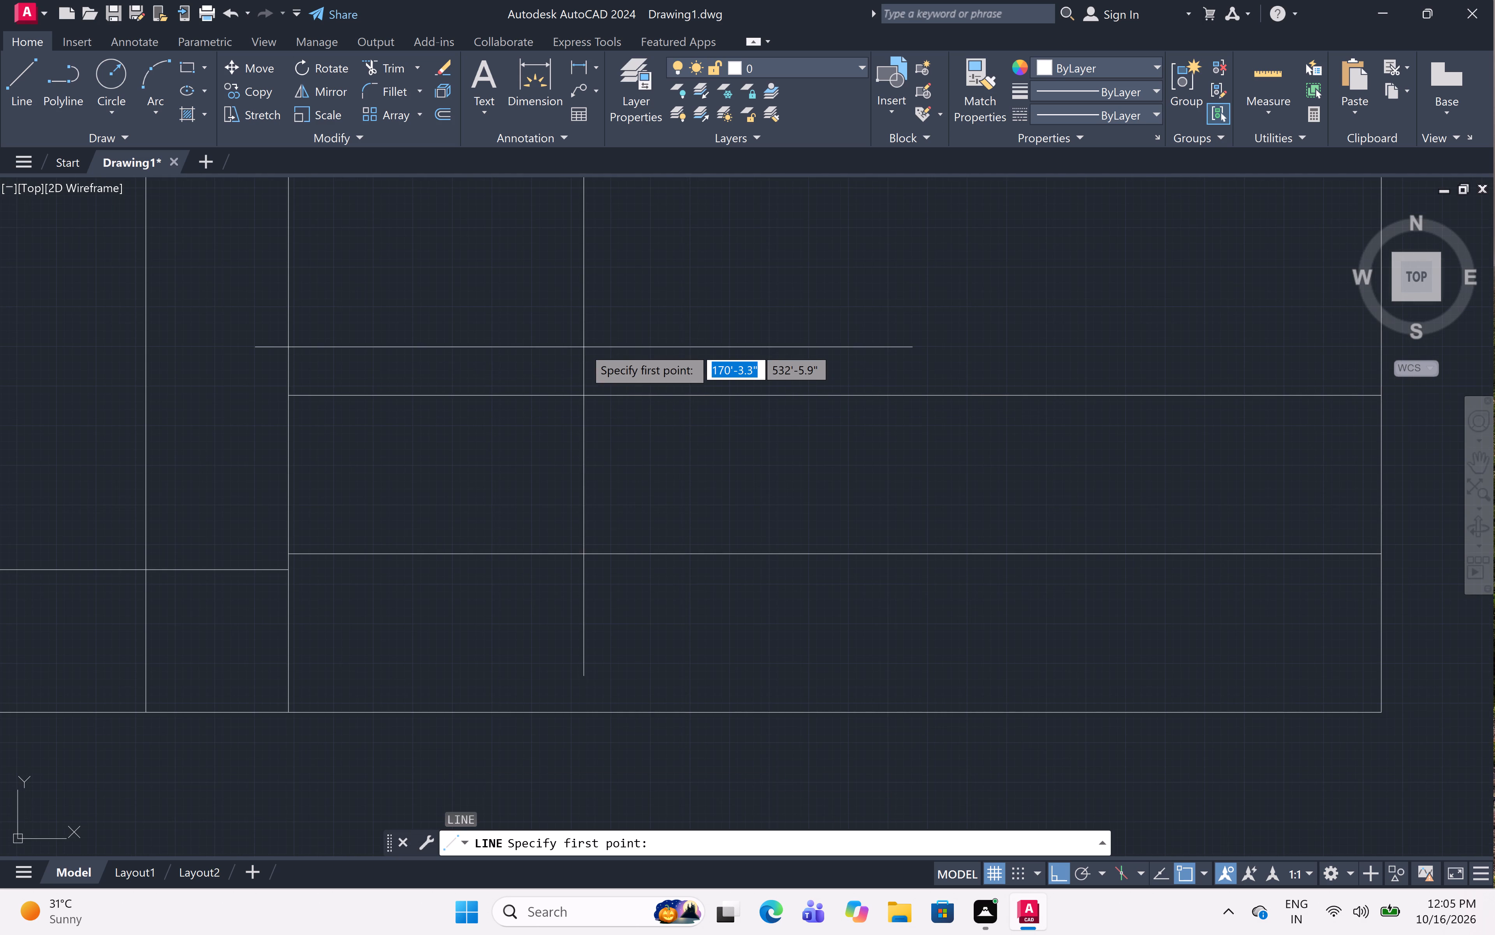
{"action": "scroll", "coordinate": [583, 361], "scroll_direction": "up", "scroll_amount": 2}
{"action": "scroll", "coordinate": [584, 365], "scroll_direction": "down", "scroll_amount": 4}
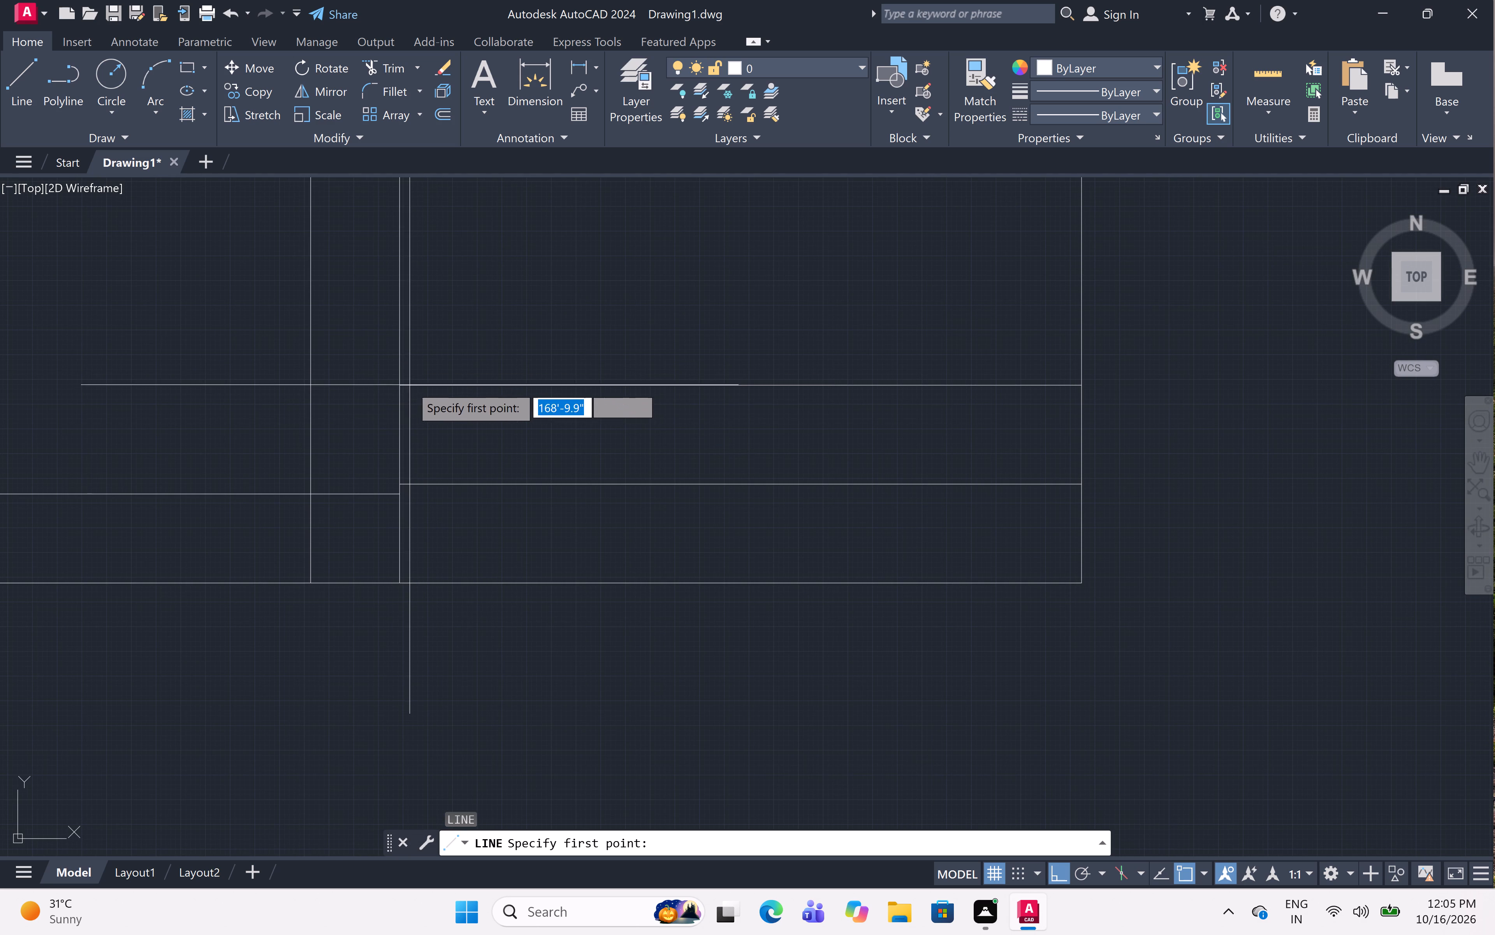
{"action": "left_click", "coordinate": [401, 382]}
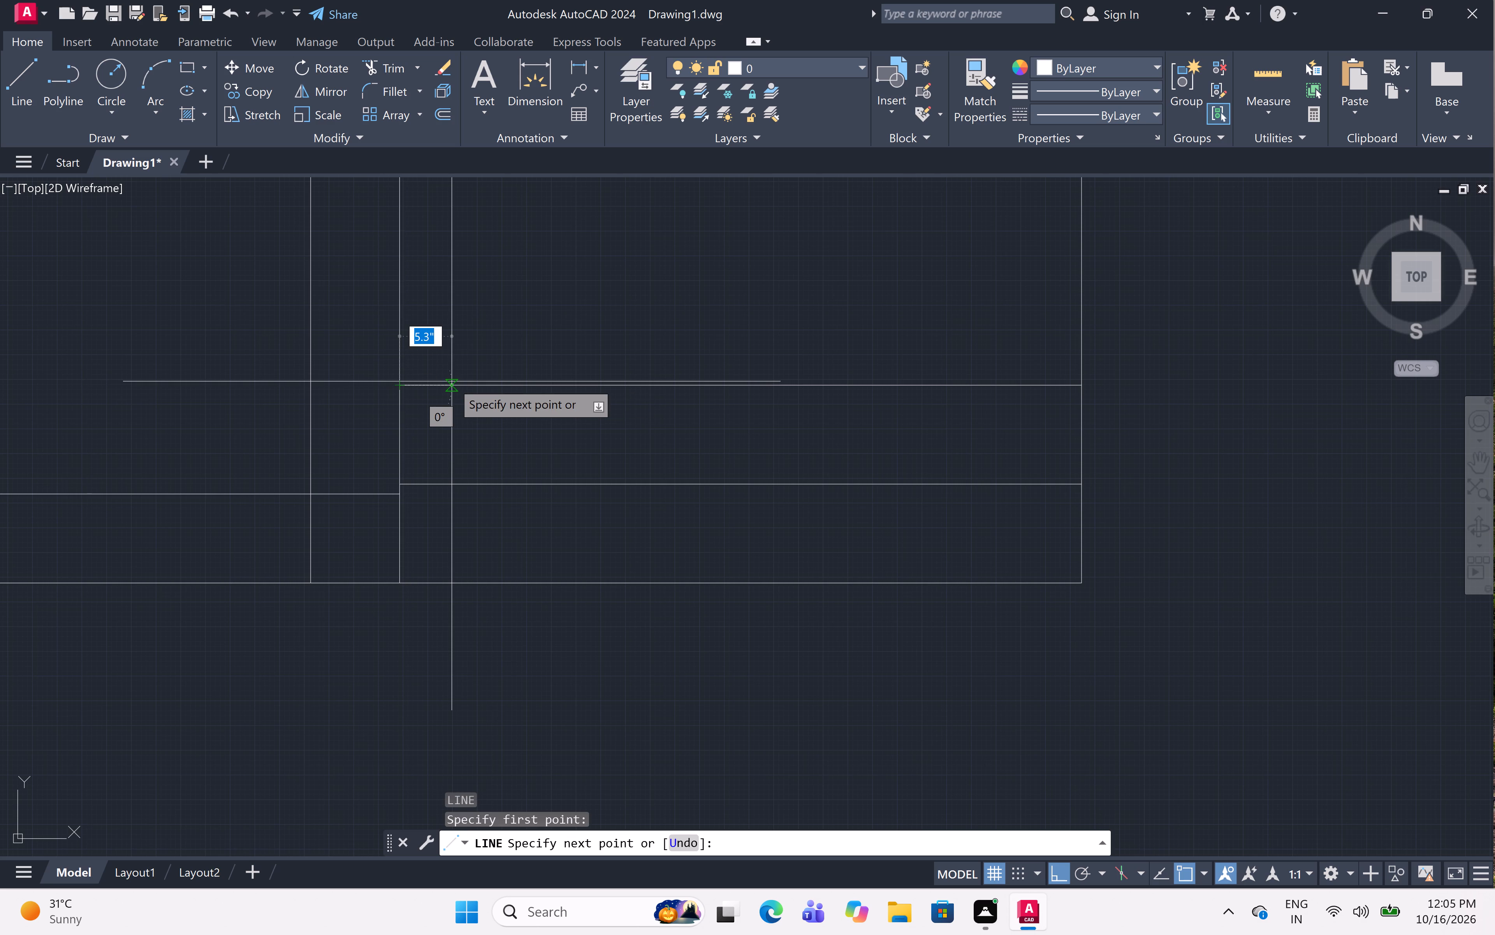
{"action": "type", "text": ".5\""}
{"action": "key", "text": "space"}
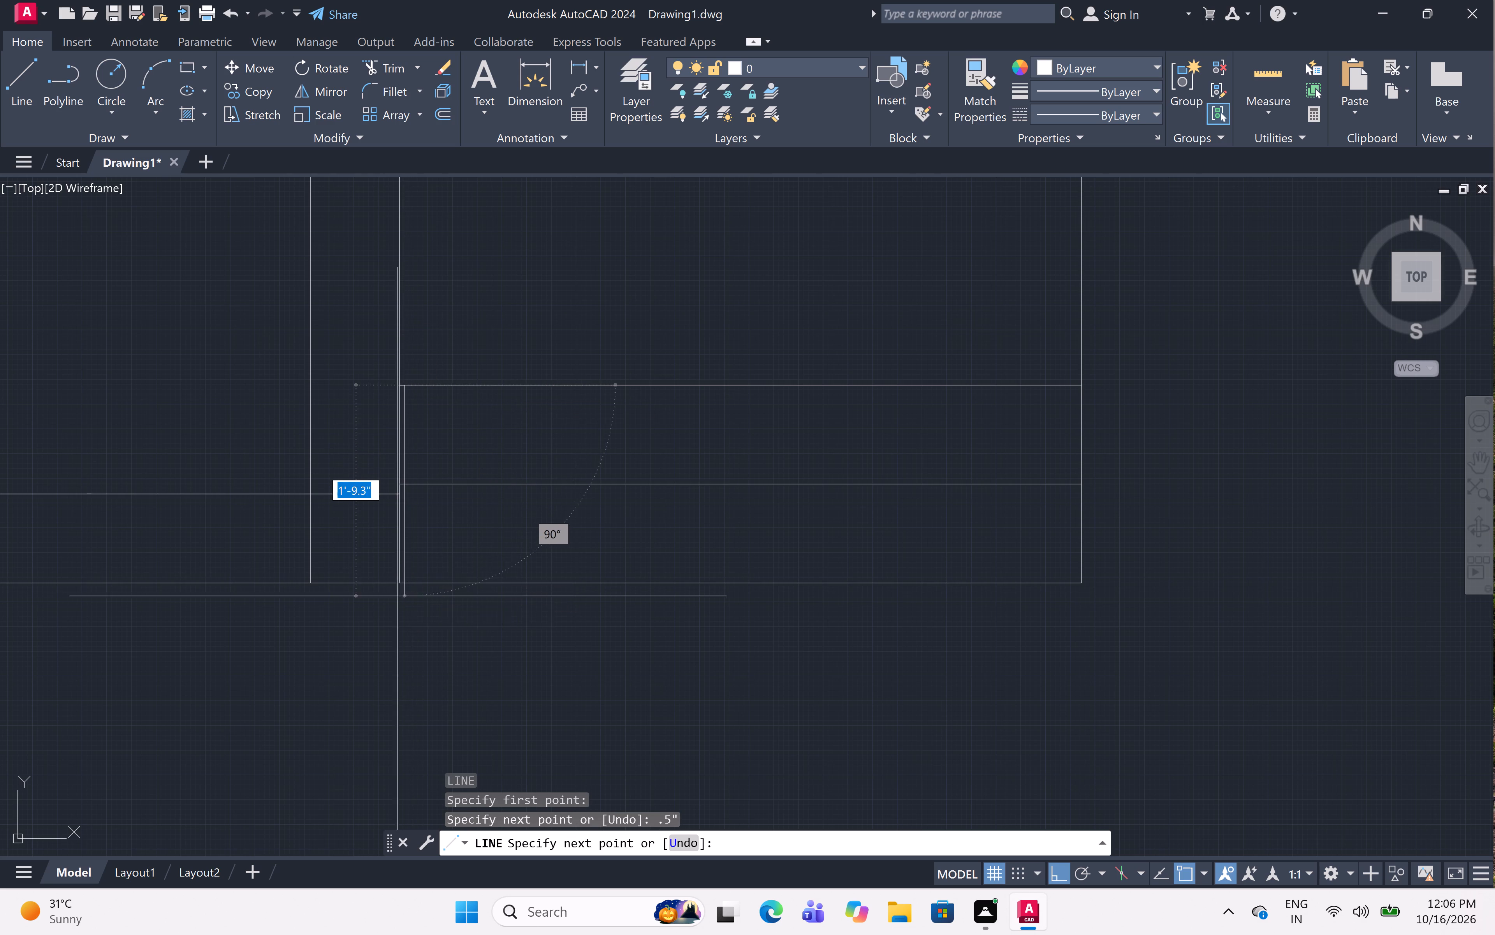
{"action": "scroll", "coordinate": [399, 599], "scroll_direction": "up", "scroll_amount": 3}
{"action": "left_click", "coordinate": [406, 561]}
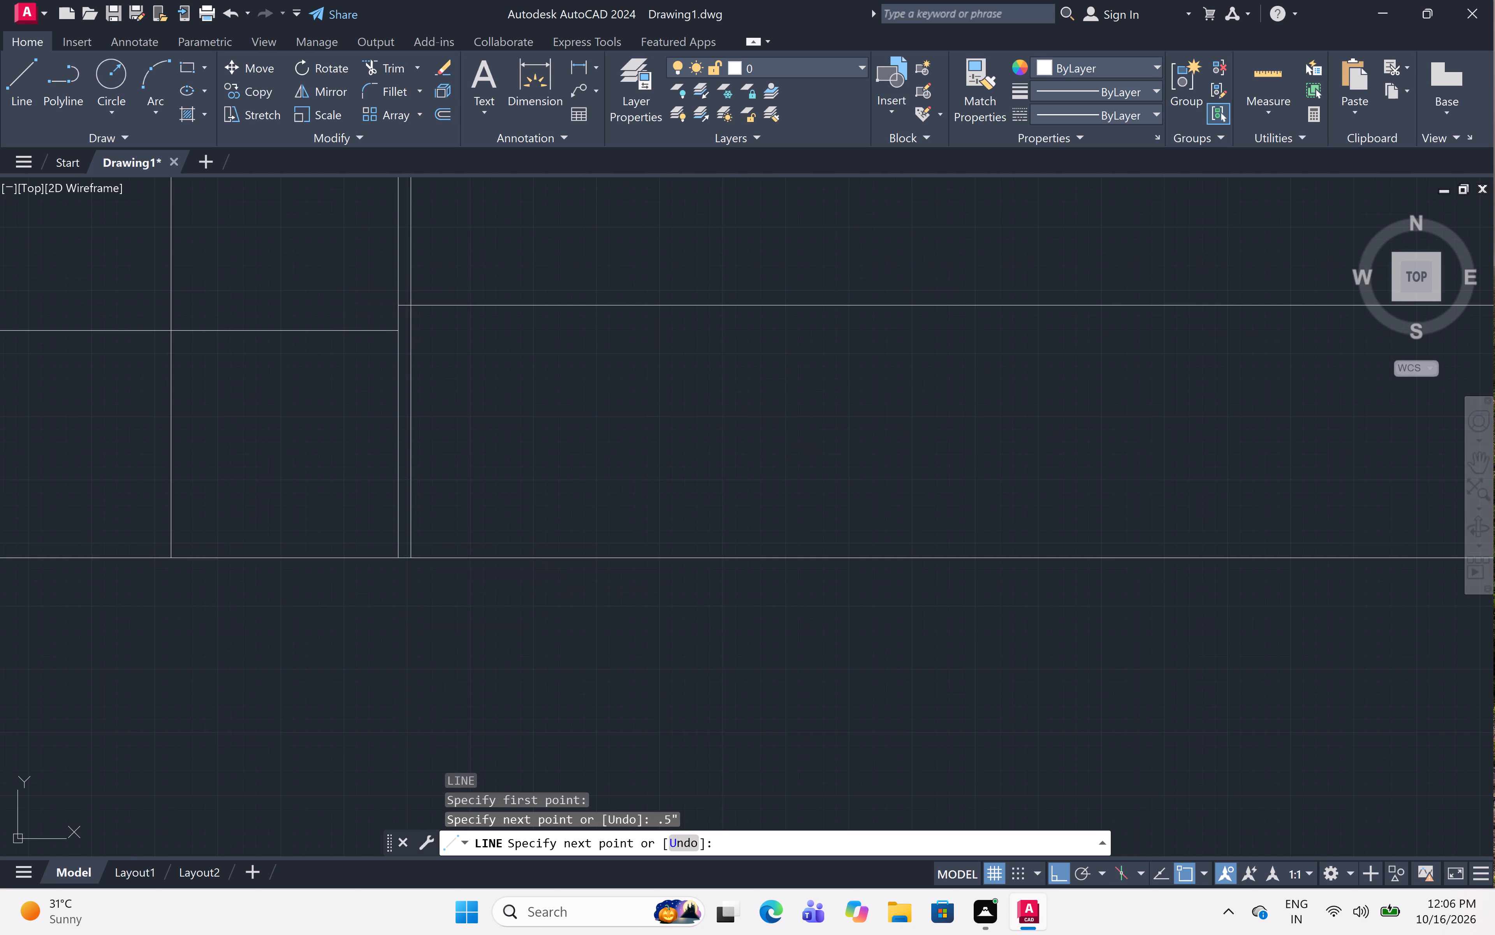
{"action": "scroll", "coordinate": [505, 500], "scroll_direction": "down", "scroll_amount": 3}
{"action": "scroll", "coordinate": [579, 462], "scroll_direction": "down", "scroll_amount": 1}
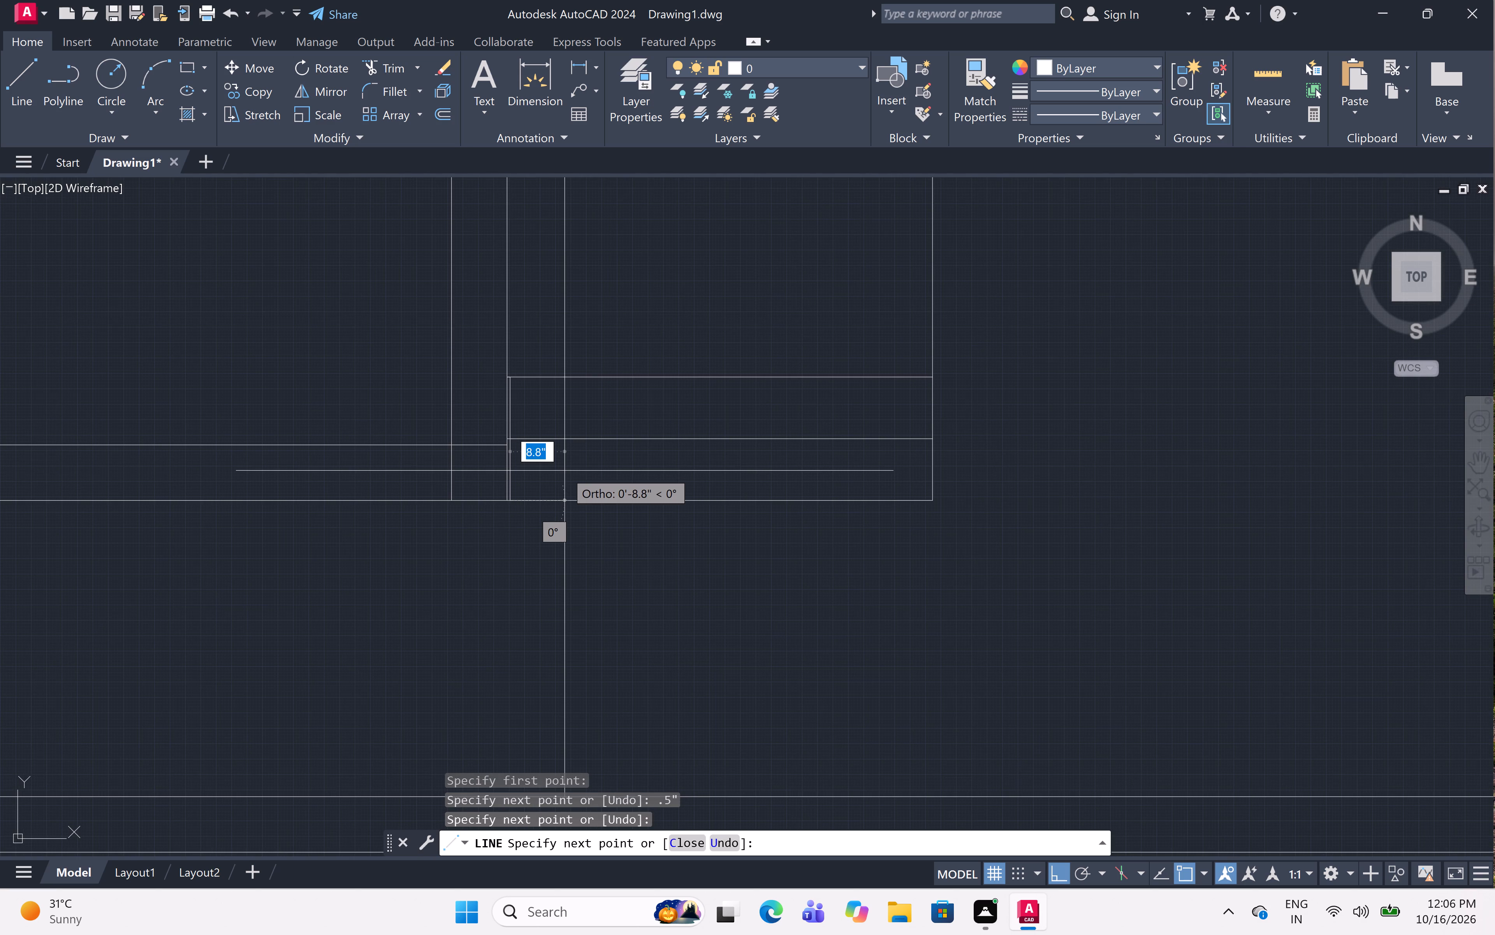
{"action": "key", "text": "Escape"}
Draw a line from the top tread line's right end 0.5" to the left, continuing straight down to the bottom line.
{"action": "scroll", "coordinate": [752, 332], "scroll_direction": "down", "scroll_amount": 2}
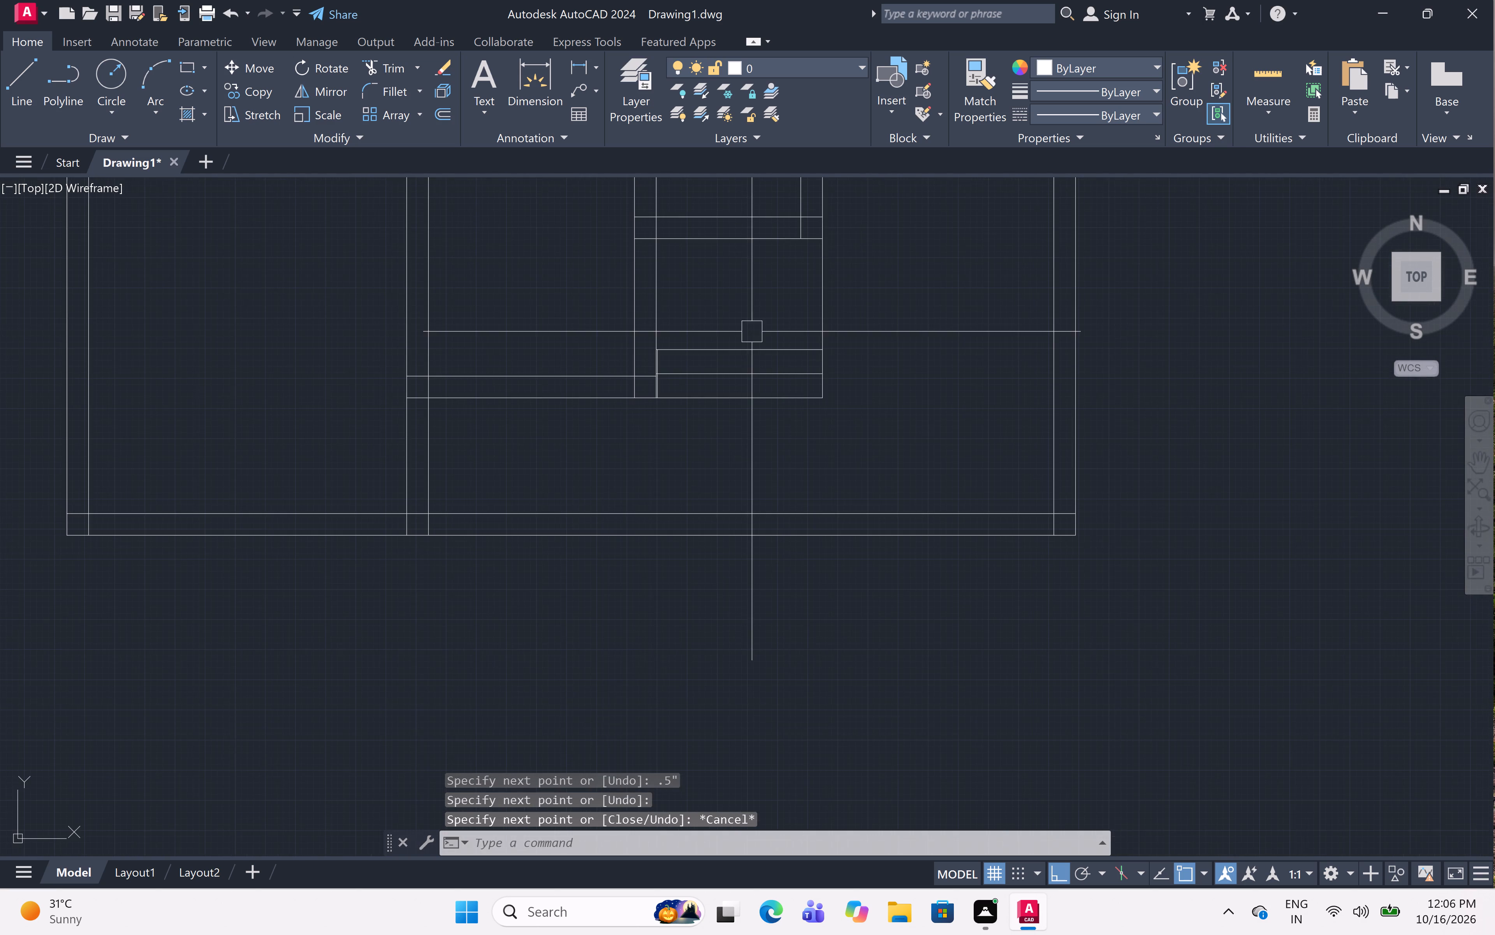
{"action": "scroll", "coordinate": [825, 357], "scroll_direction": "up", "scroll_amount": 4}
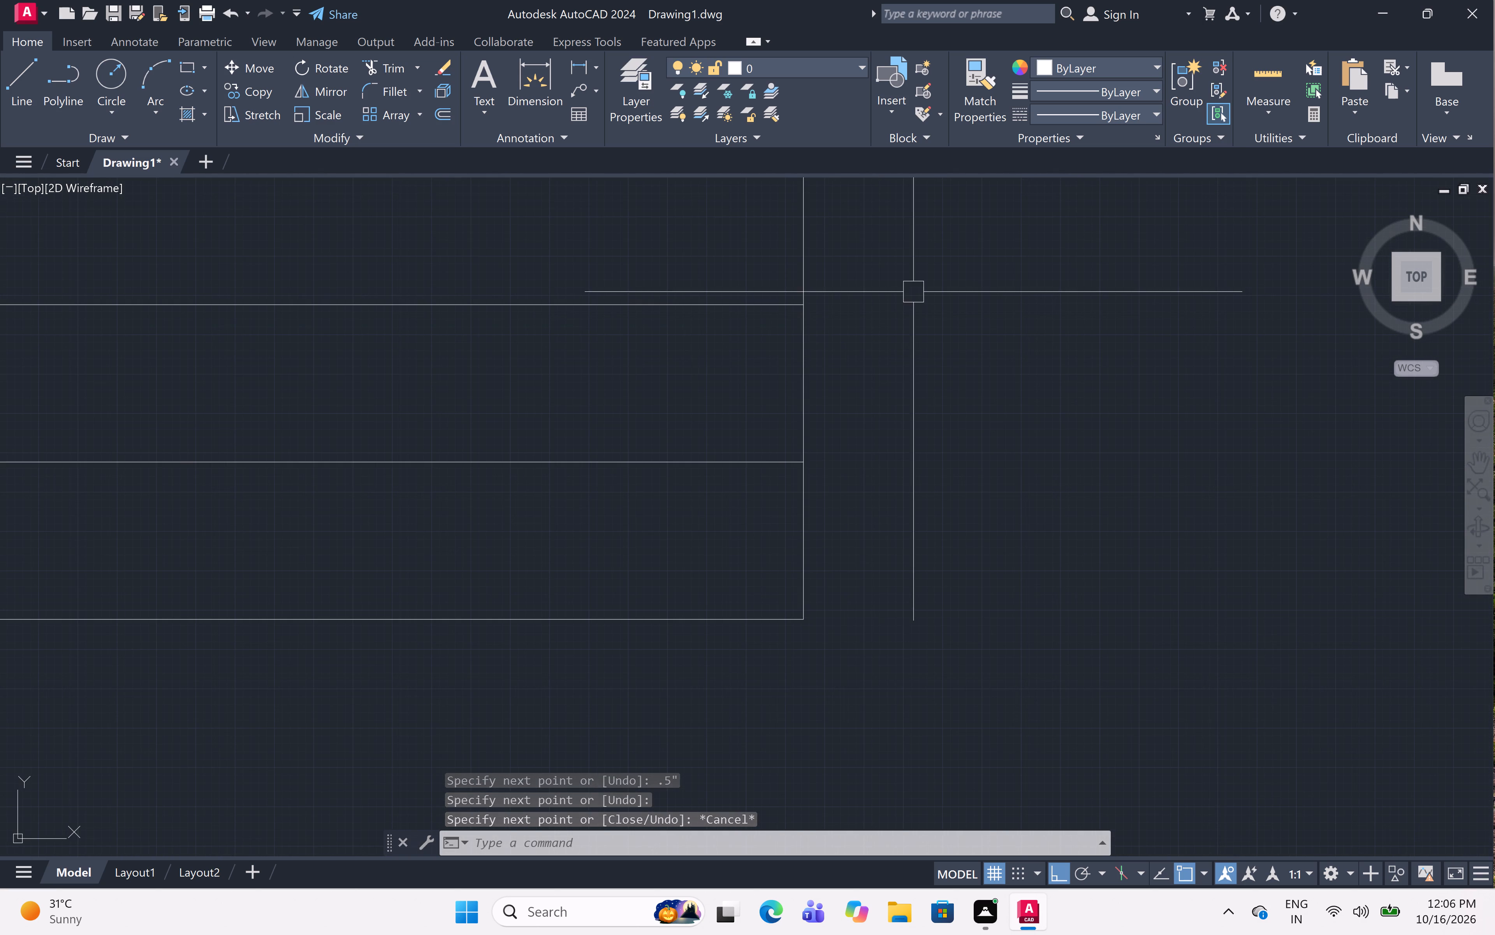
{"action": "type", "text": "l"}
{"action": "key", "text": "space"}
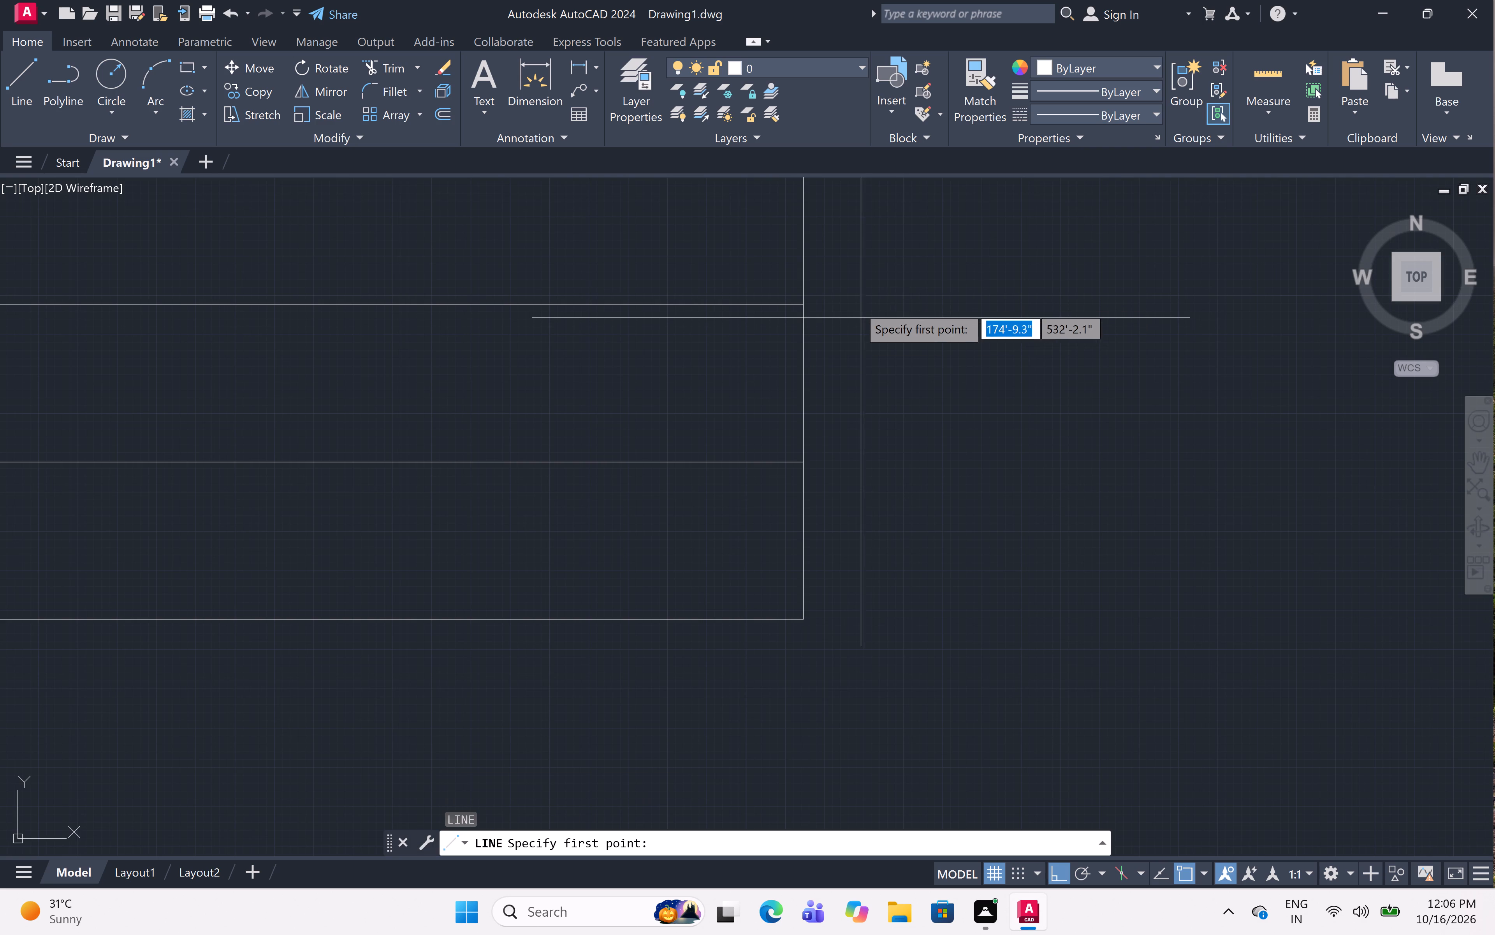
{"action": "left_click", "coordinate": [806, 307]}
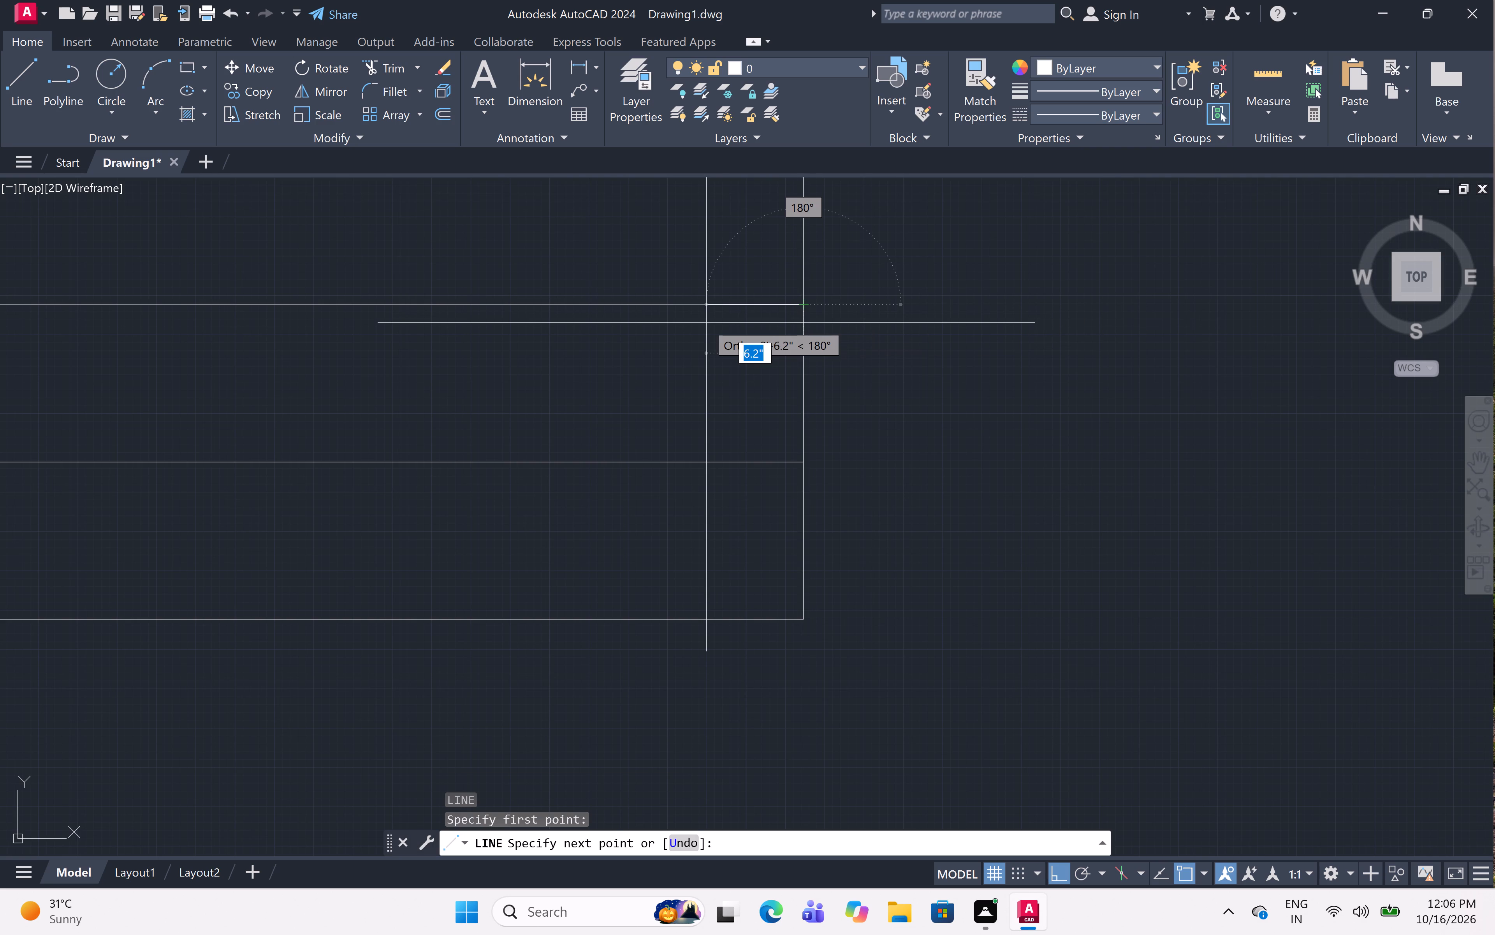
{"action": "key", "text": "1"}
{"action": "key", "text": "BackSpace"}
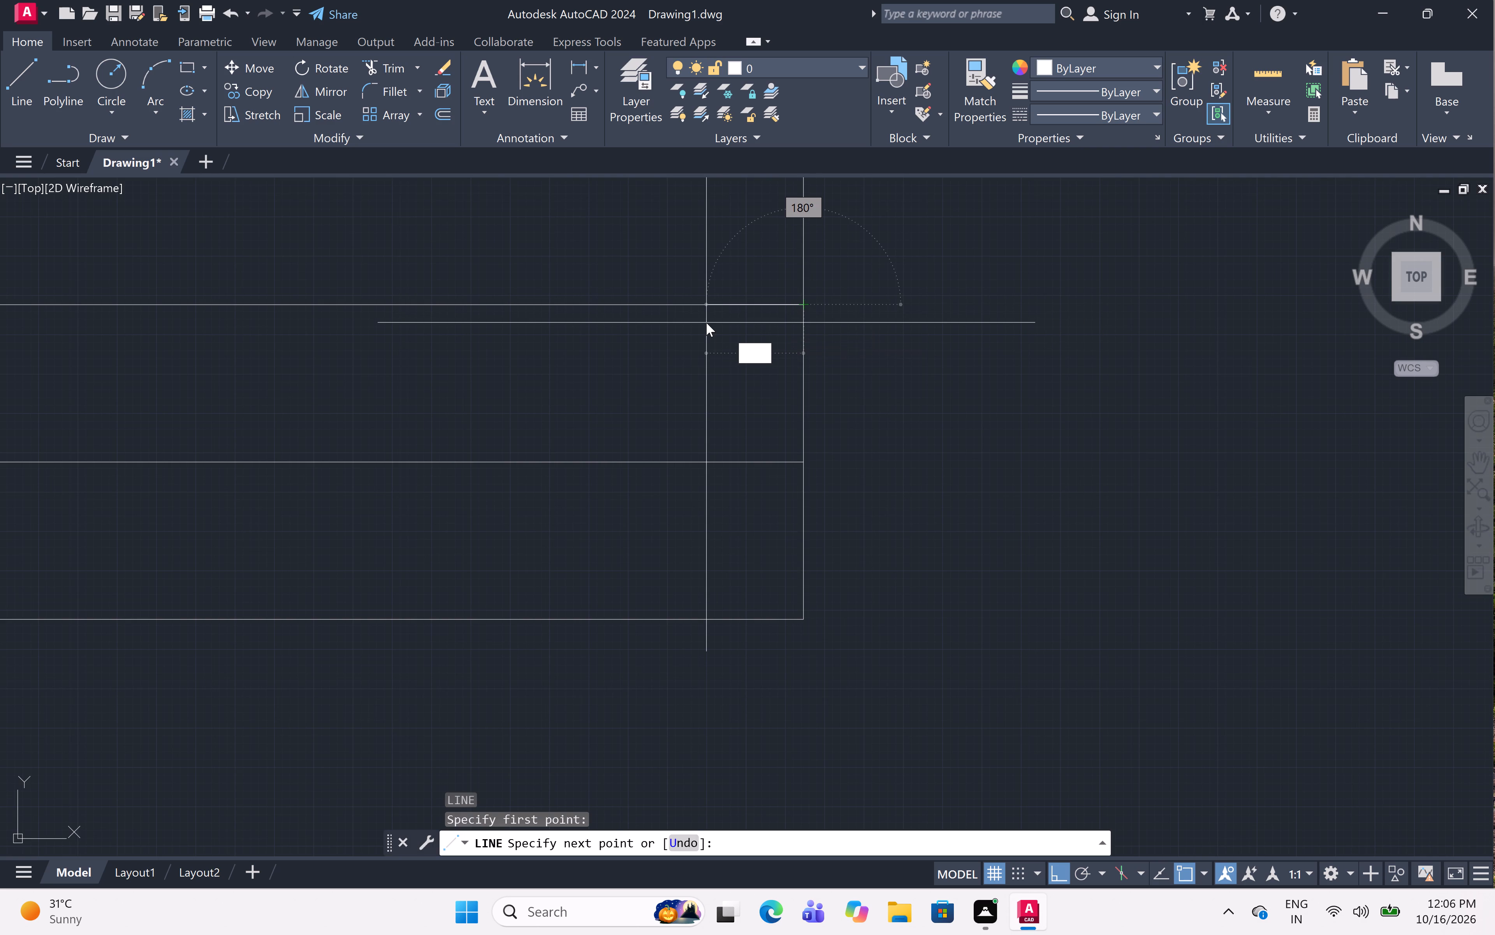
{"action": "type", "text": ".5\""}
{"action": "key", "text": "space"}
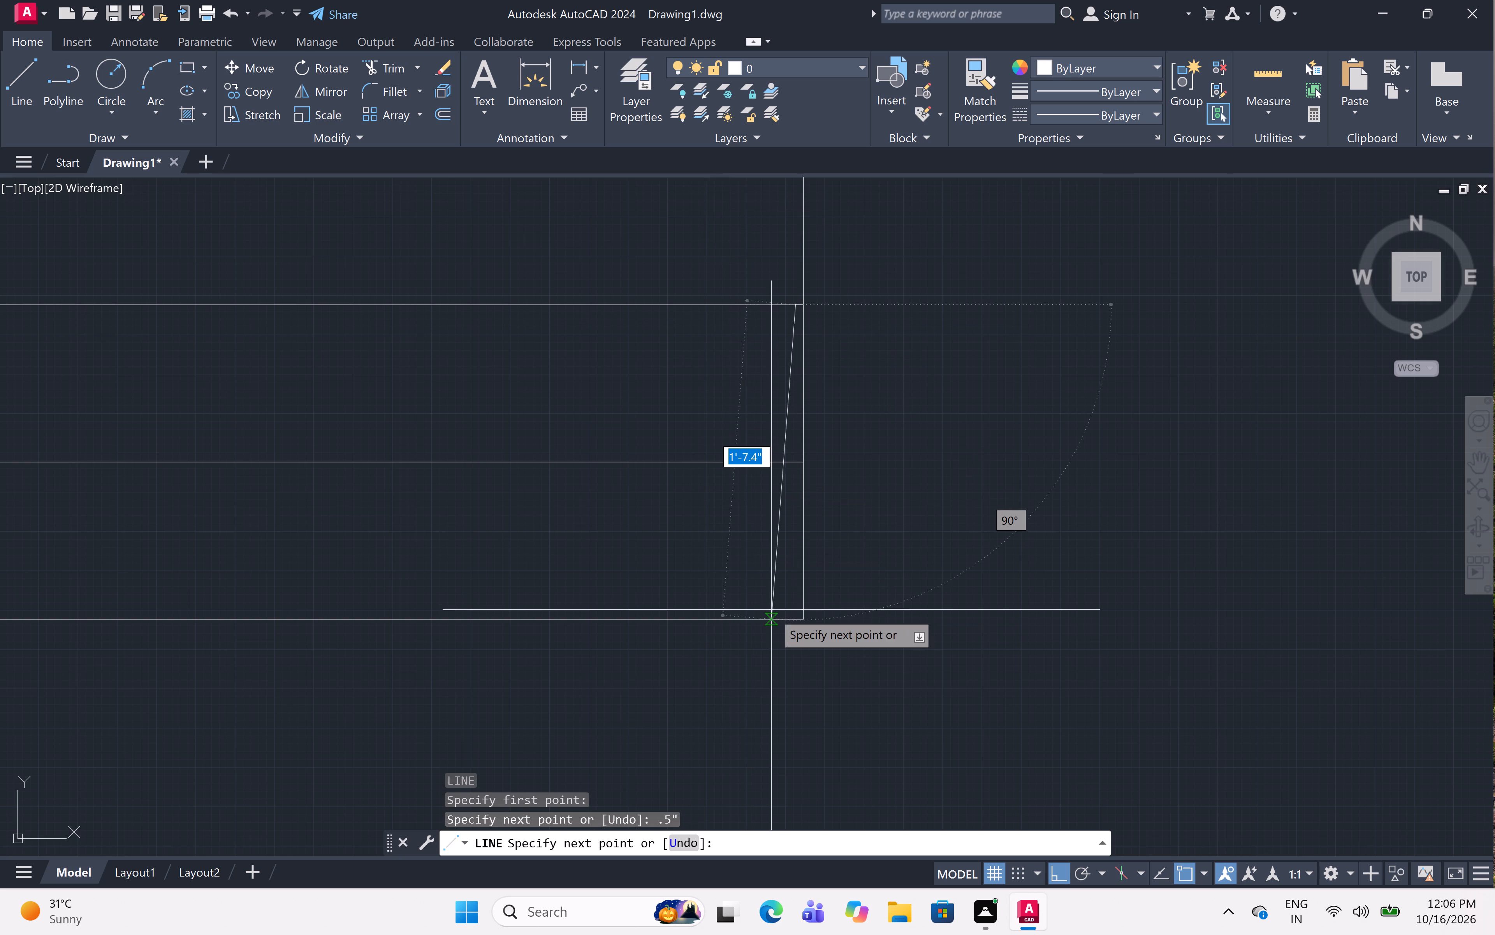
{"action": "left_click", "coordinate": [799, 615]}
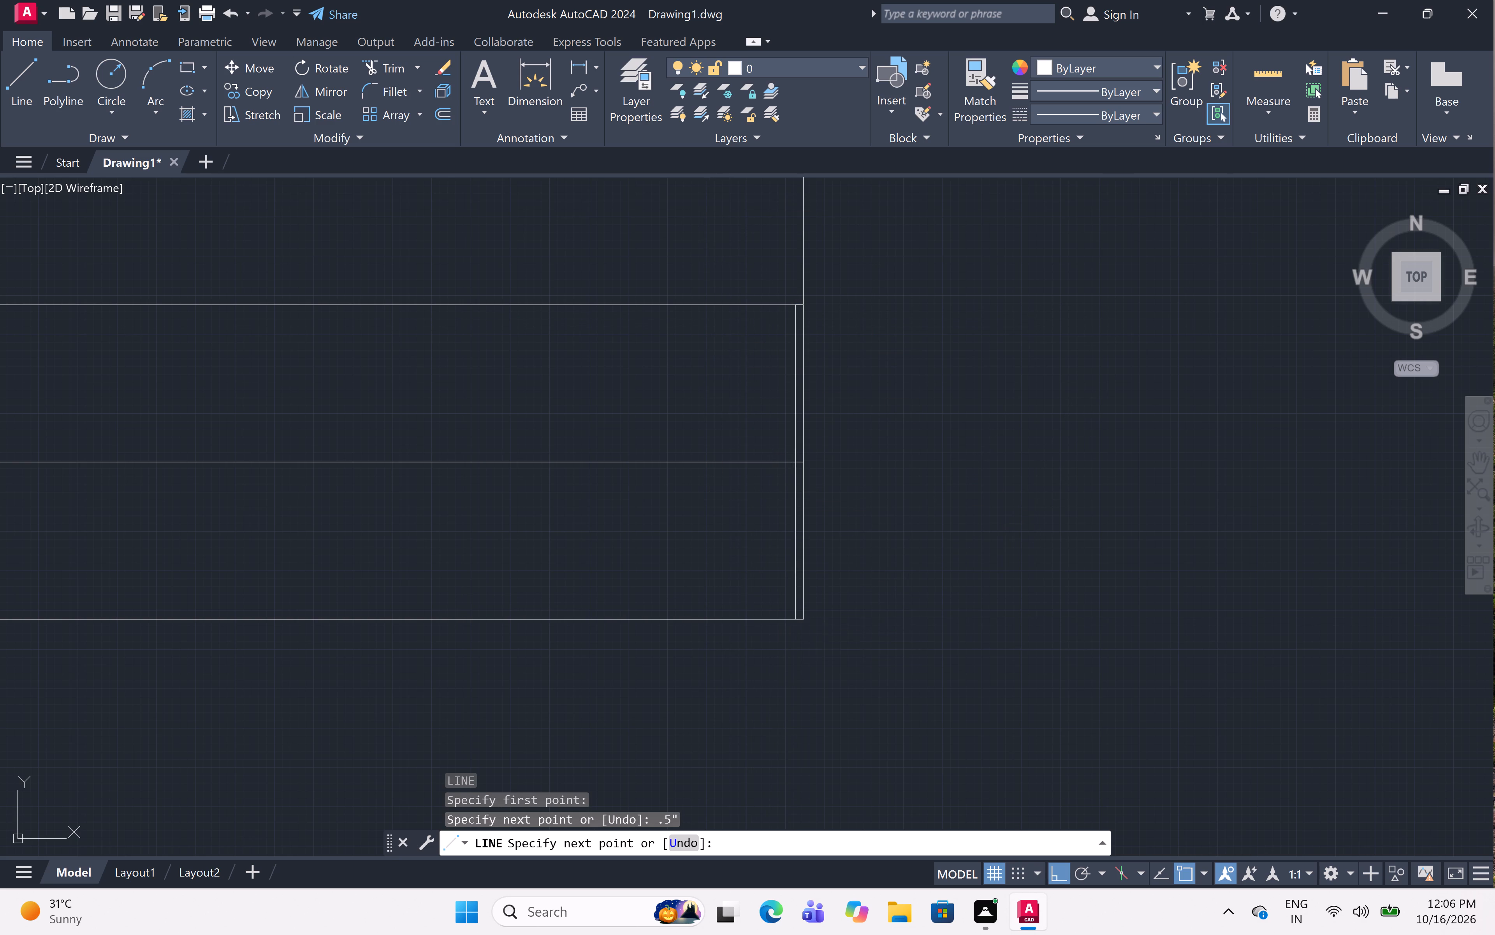
{"action": "key", "text": "Escape"}
Draw a vertical arrow shaft from the middle of the steps' bottom line up to the top tread line.
{"action": "scroll", "coordinate": [800, 613], "scroll_direction": "down", "scroll_amount": 4}
{"action": "middle_click_drag", "start_coordinate": [848, 520], "coordinate": [876, 565]}
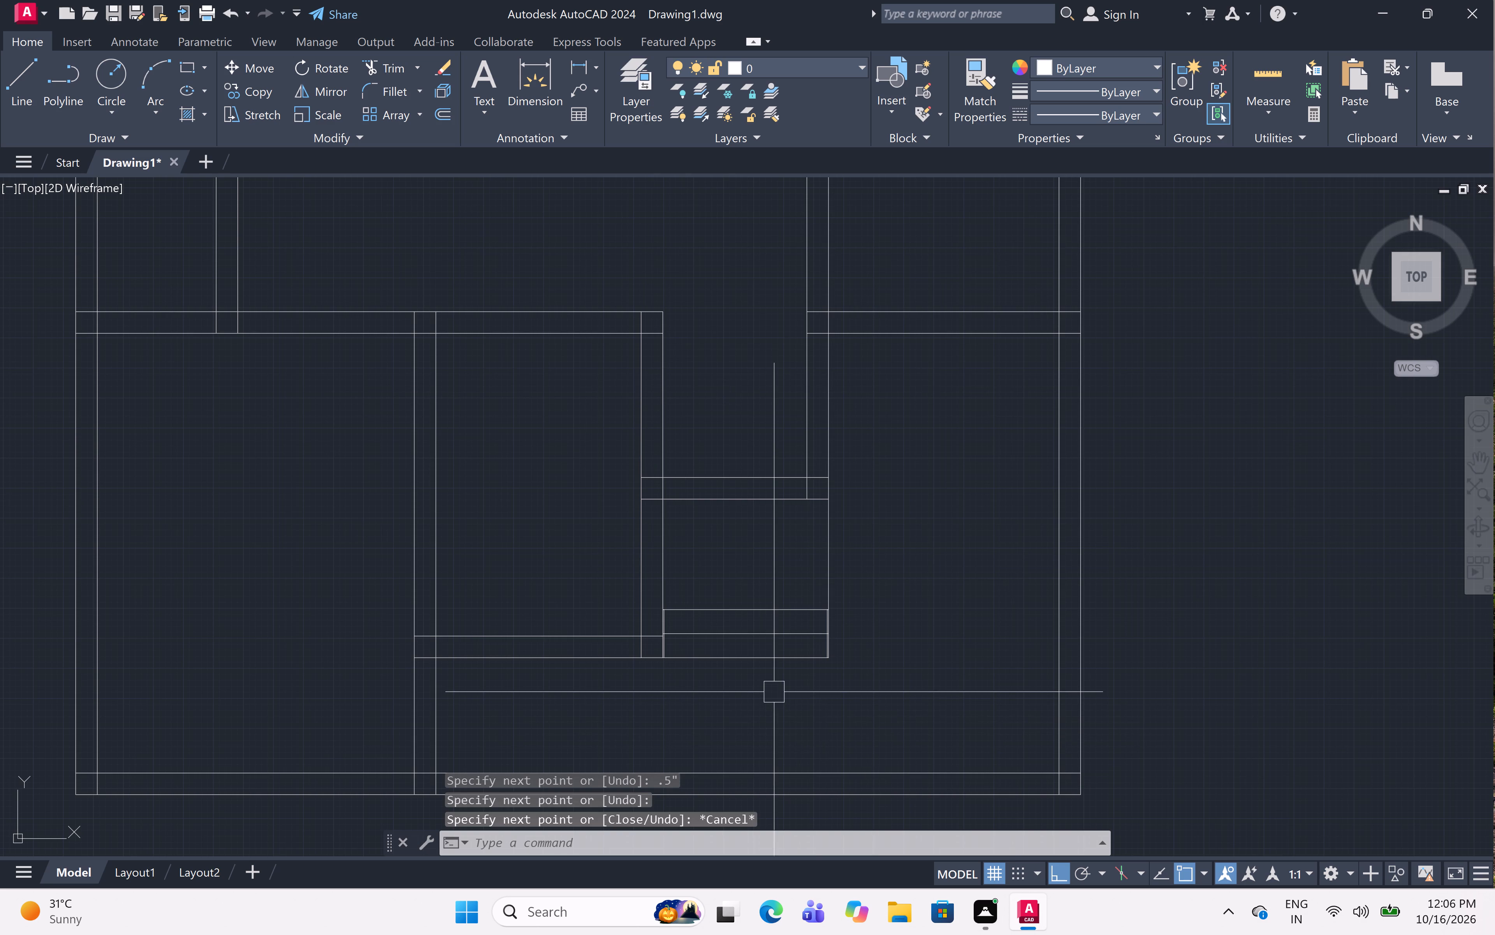
{"action": "scroll", "coordinate": [716, 651], "scroll_direction": "up", "scroll_amount": 3}
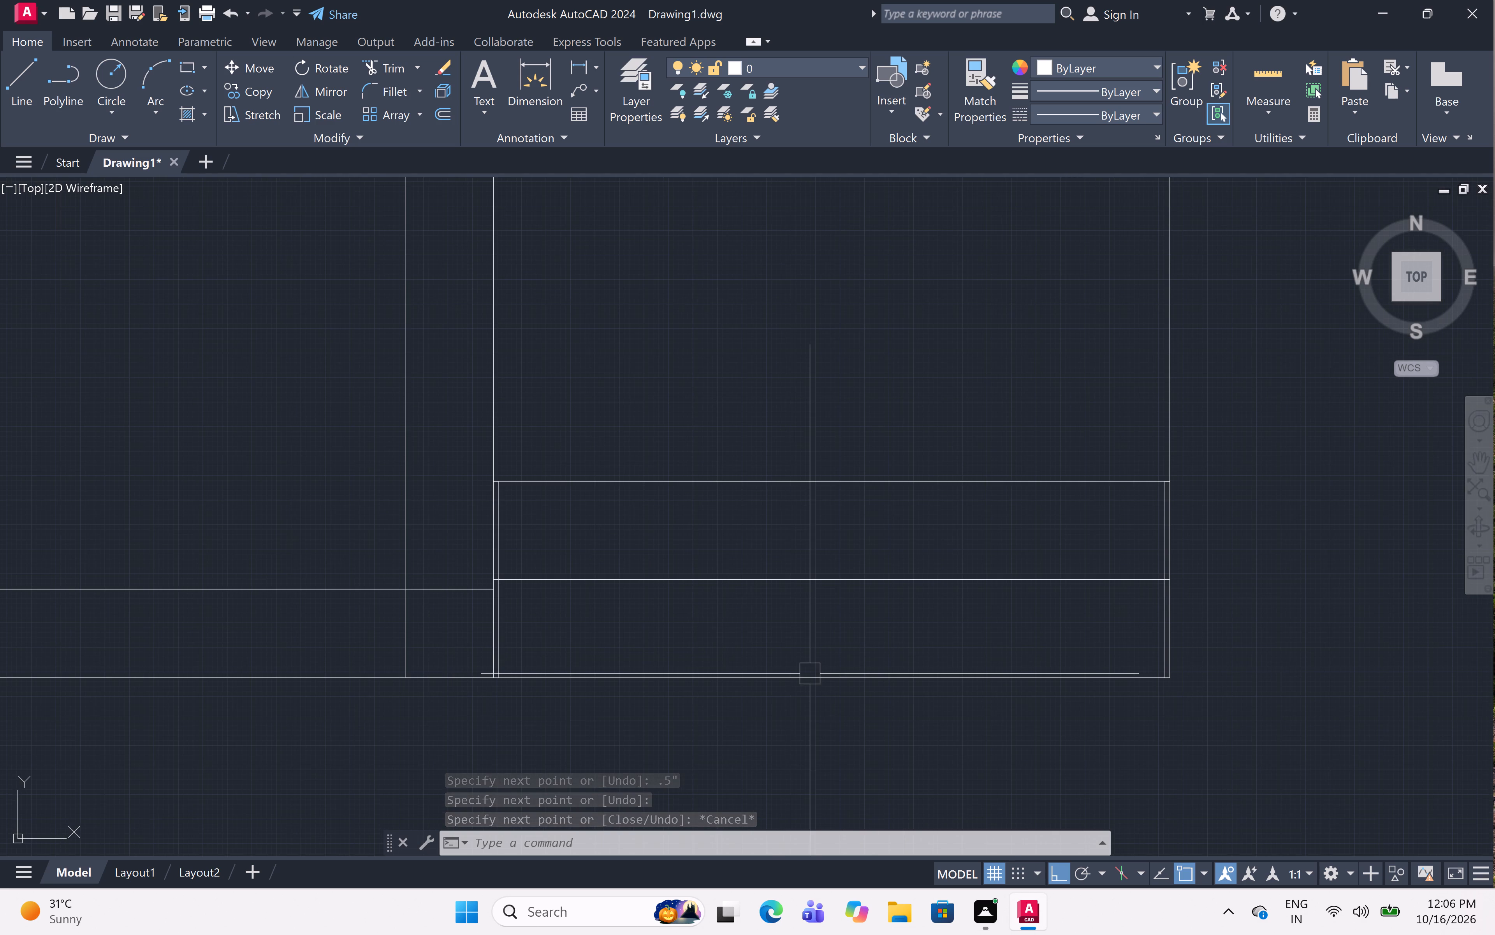
{"action": "type", "text": "l"}
{"action": "key", "text": "space"}
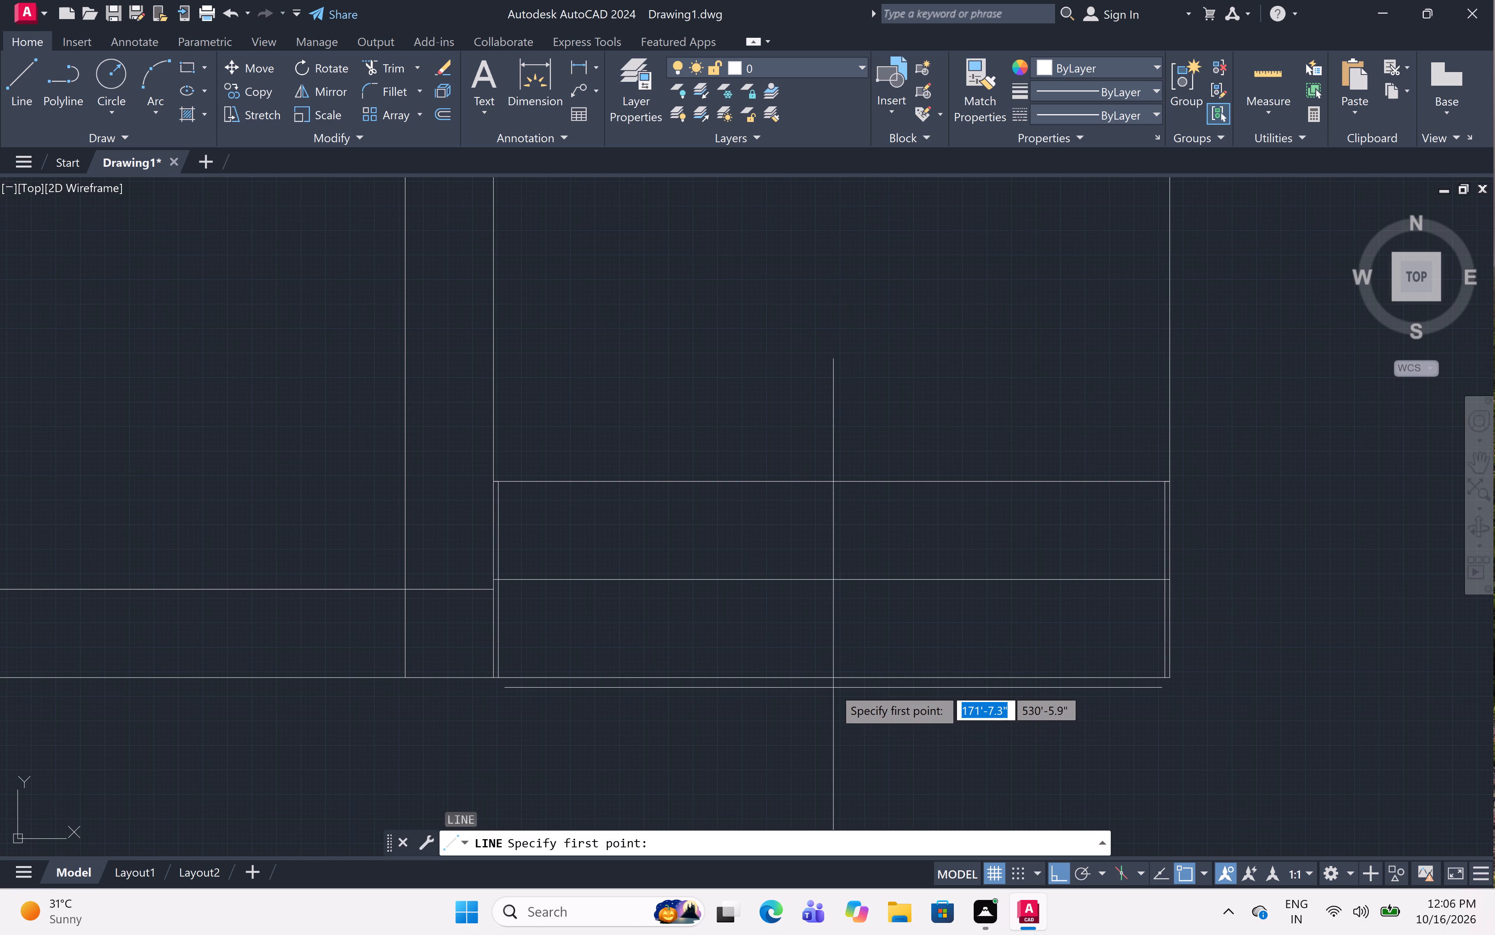
{"action": "left_click", "coordinate": [834, 672]}
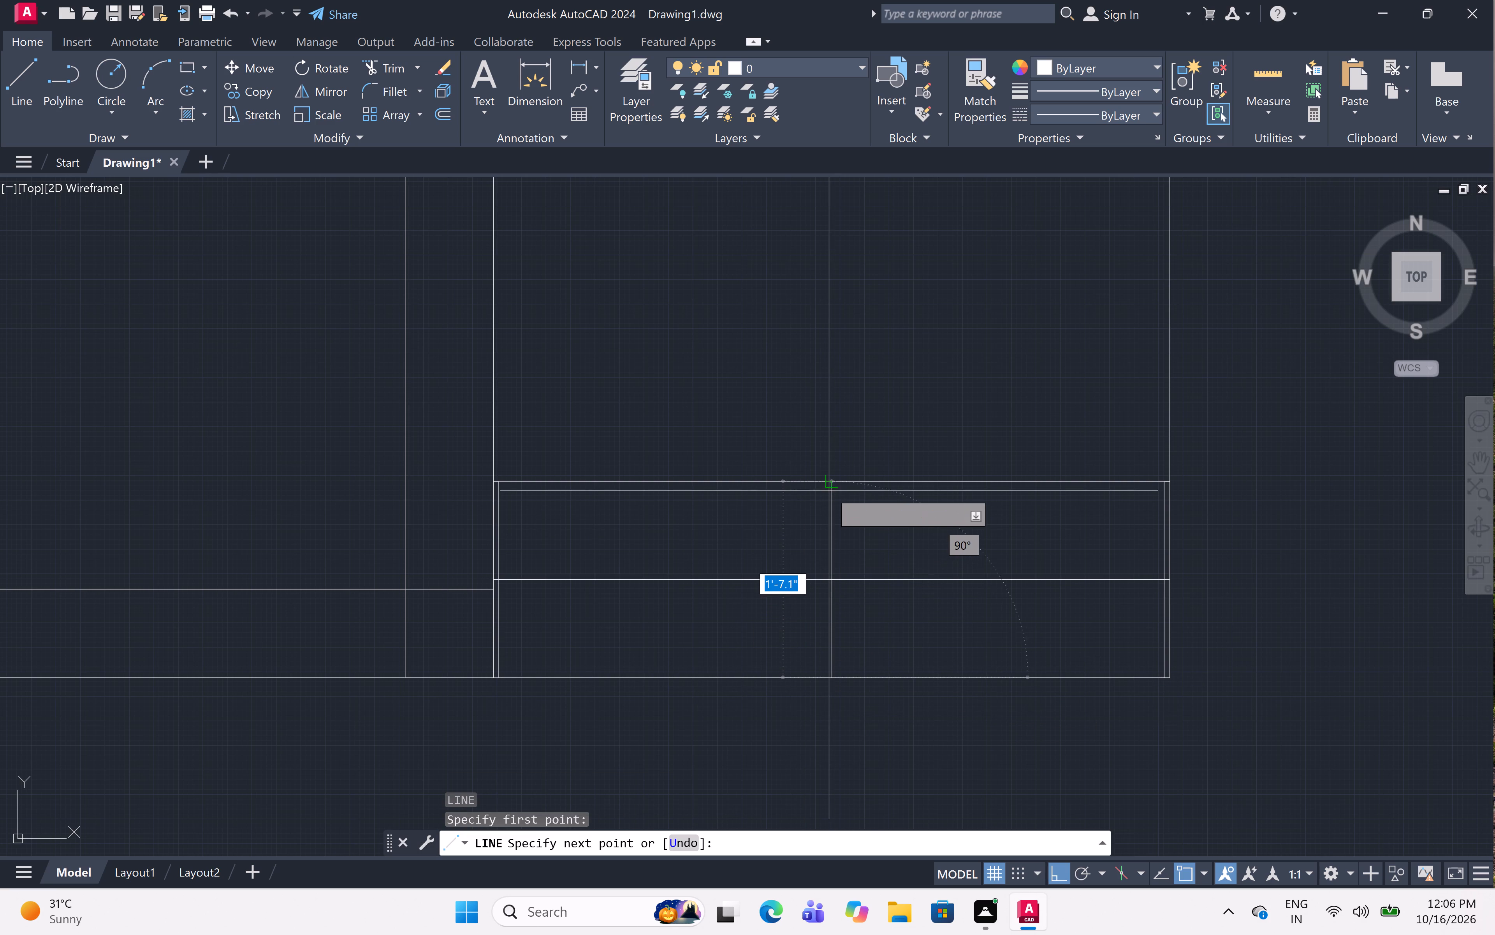
{"action": "scroll", "coordinate": [829, 489], "scroll_direction": "up", "scroll_amount": 3}
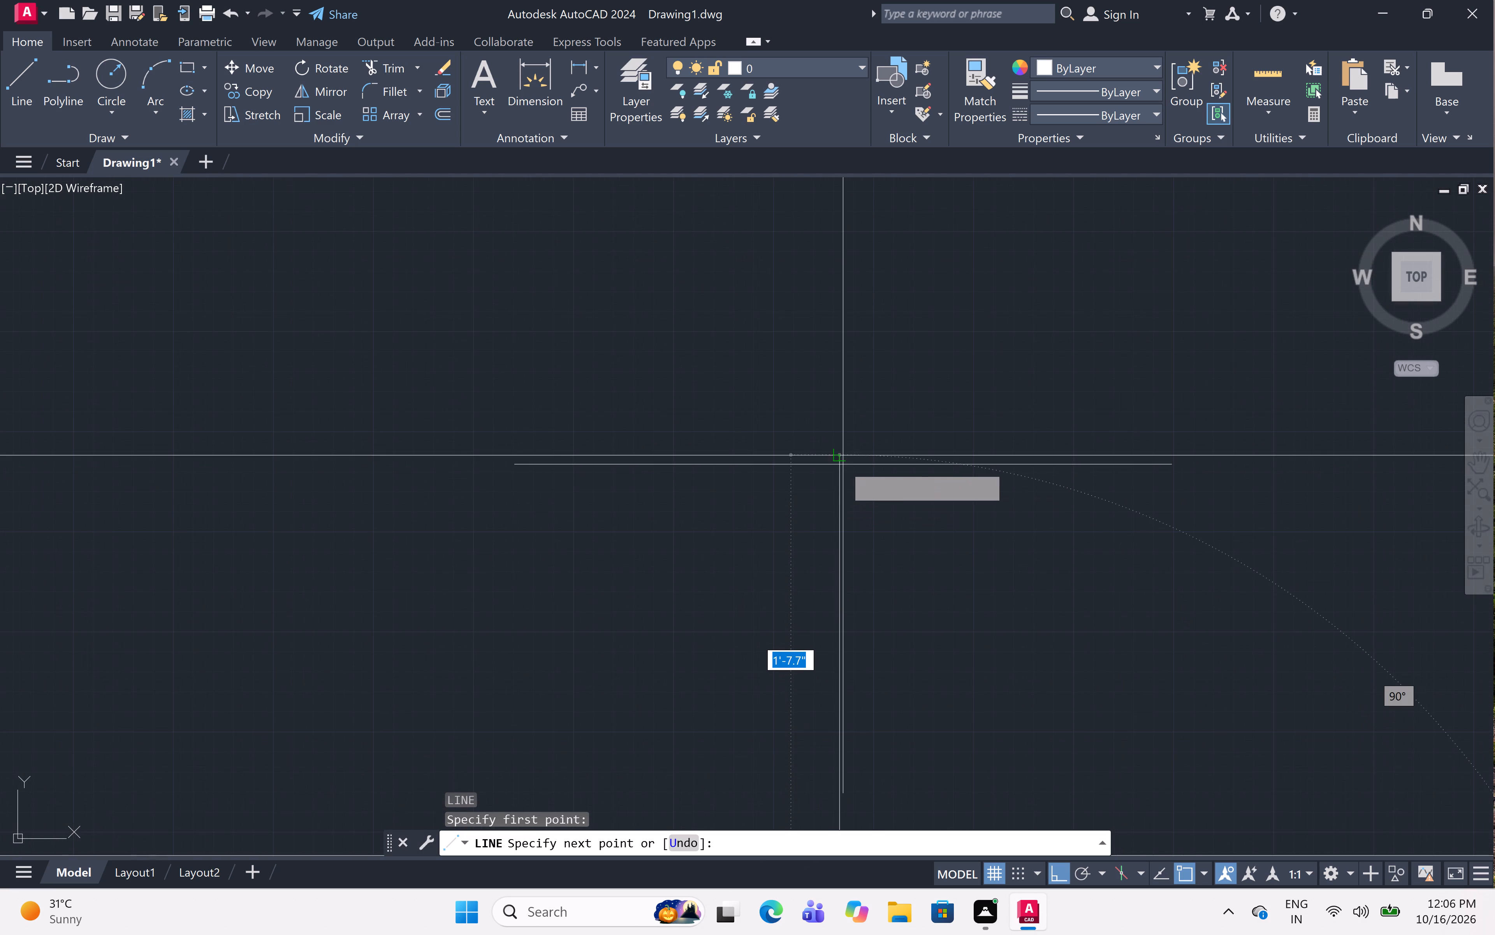
{"action": "left_click", "coordinate": [841, 458]}
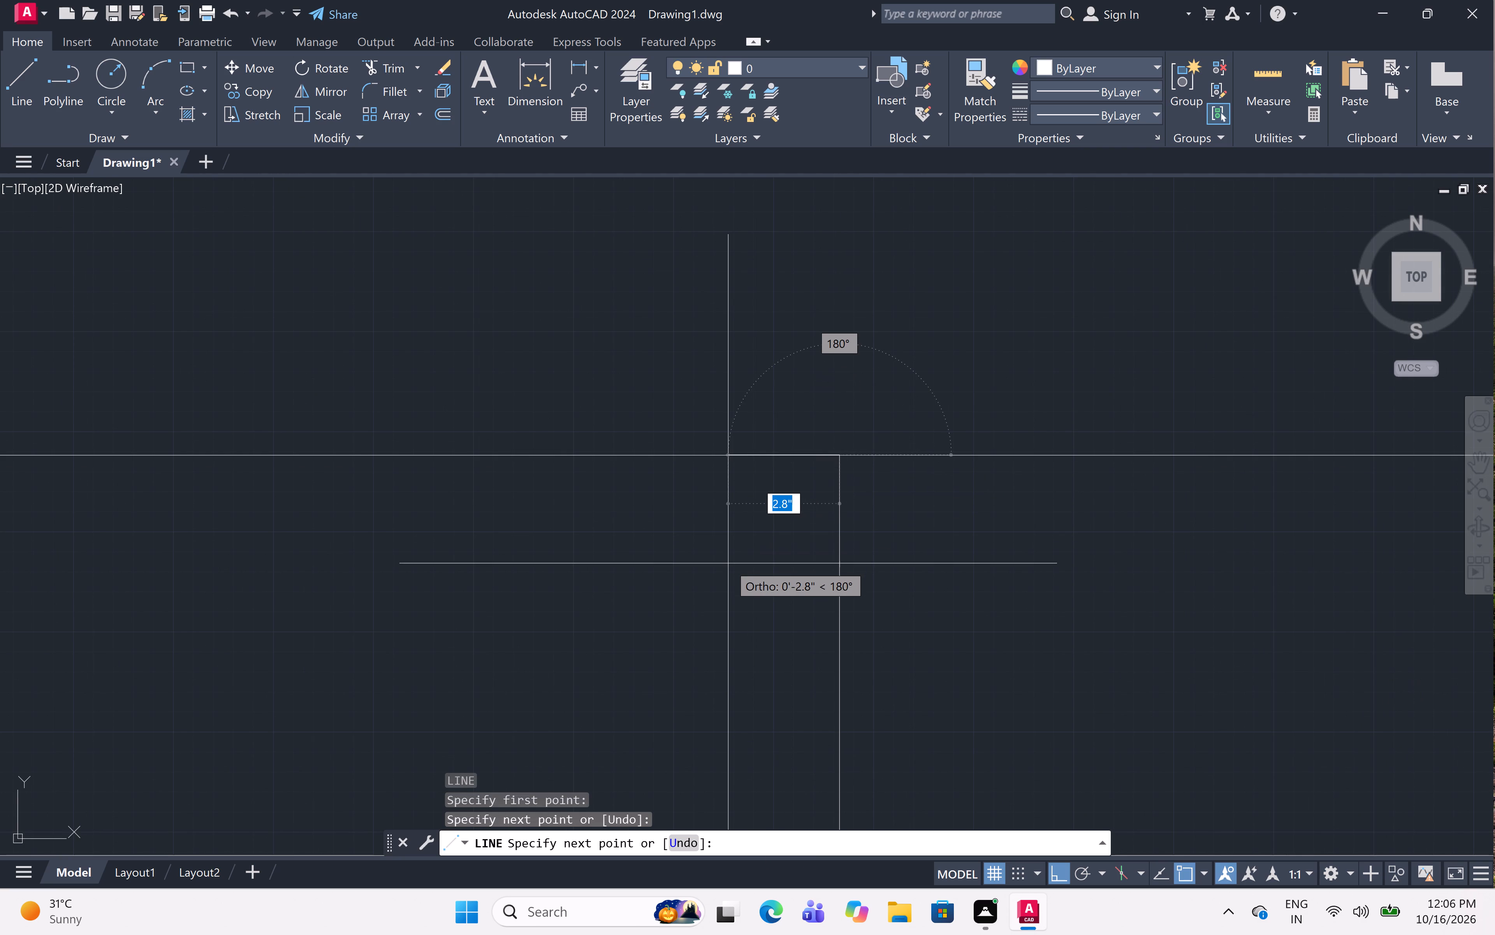
With Ortho off, continue from the shaft's top with a diagonal arrowhead stroke about 4.2" long, down to the left.
{"action": "key", "text": "F8"}
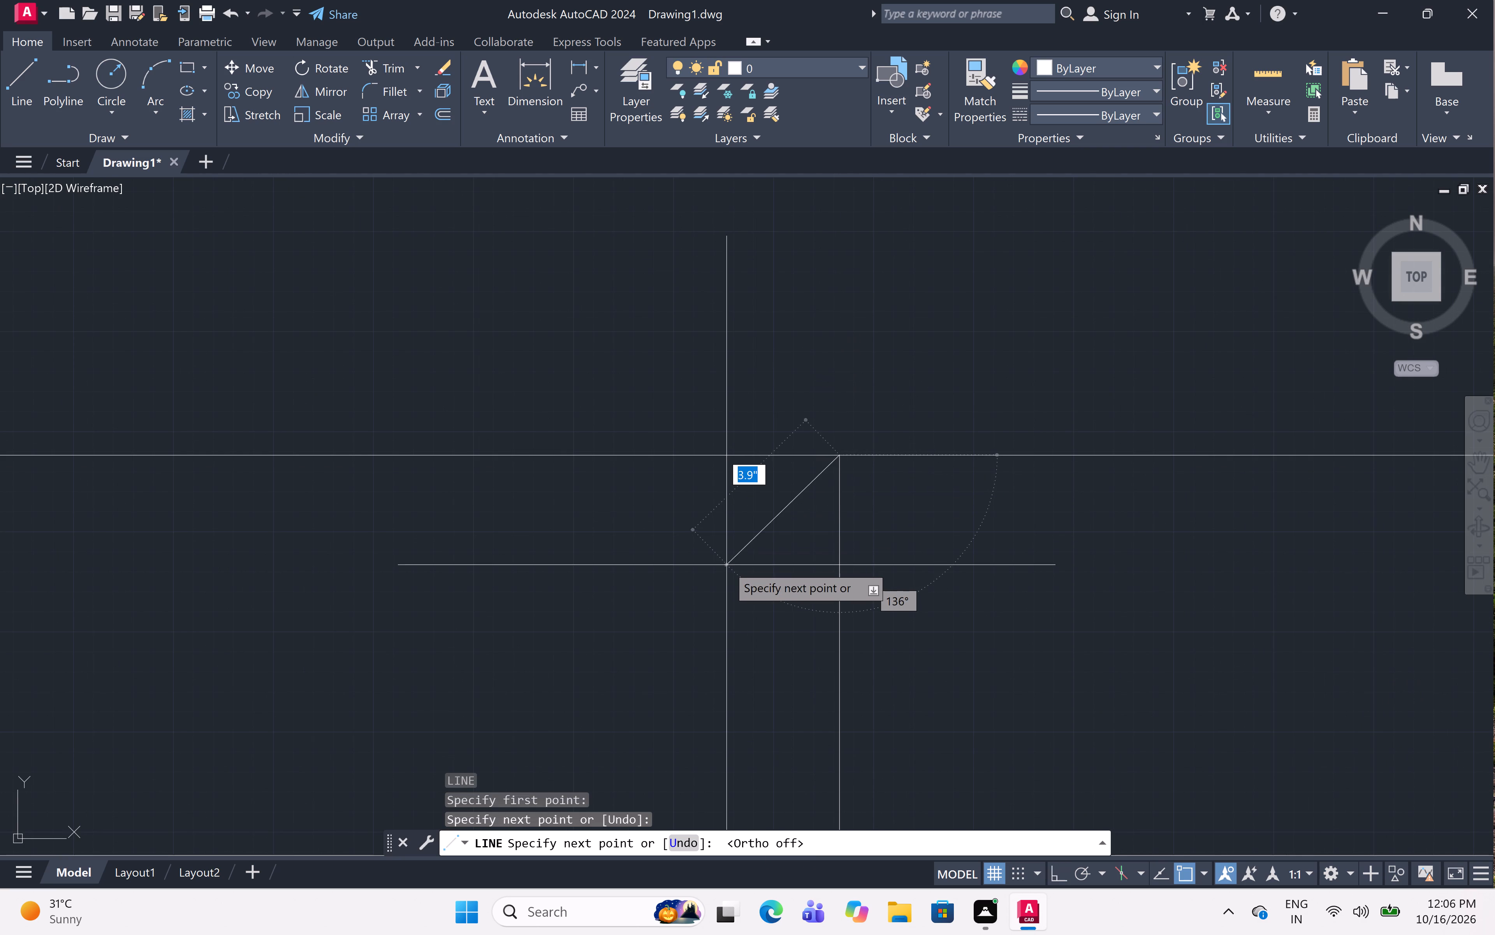
{"action": "scroll", "coordinate": [778, 501], "scroll_direction": "down", "scroll_amount": 3}
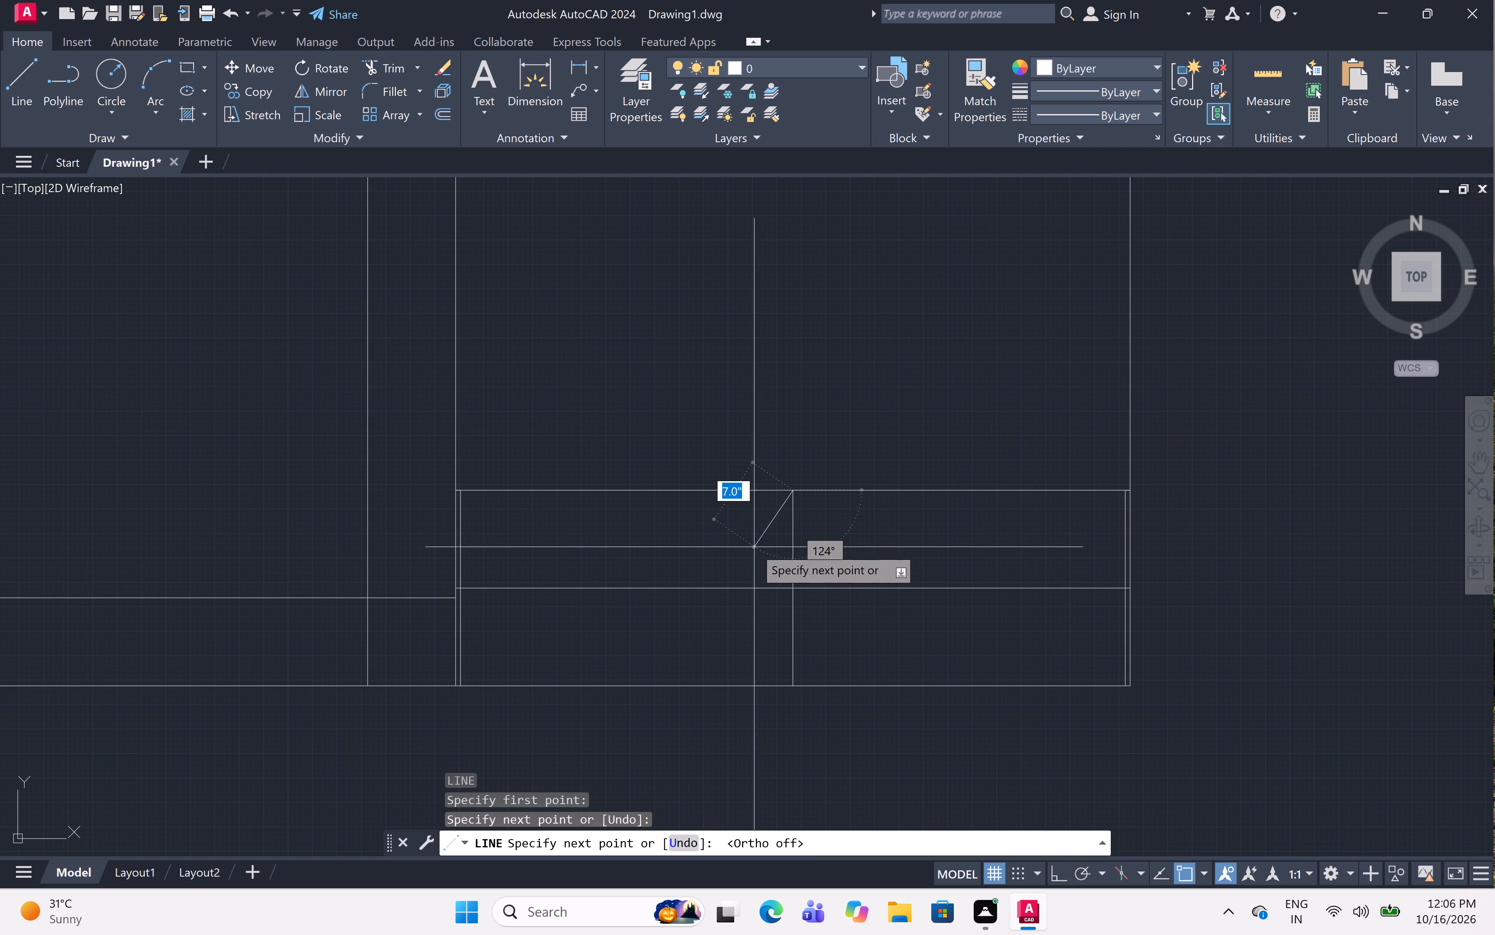
{"action": "scroll", "coordinate": [777, 530], "scroll_direction": "up", "scroll_amount": 3}
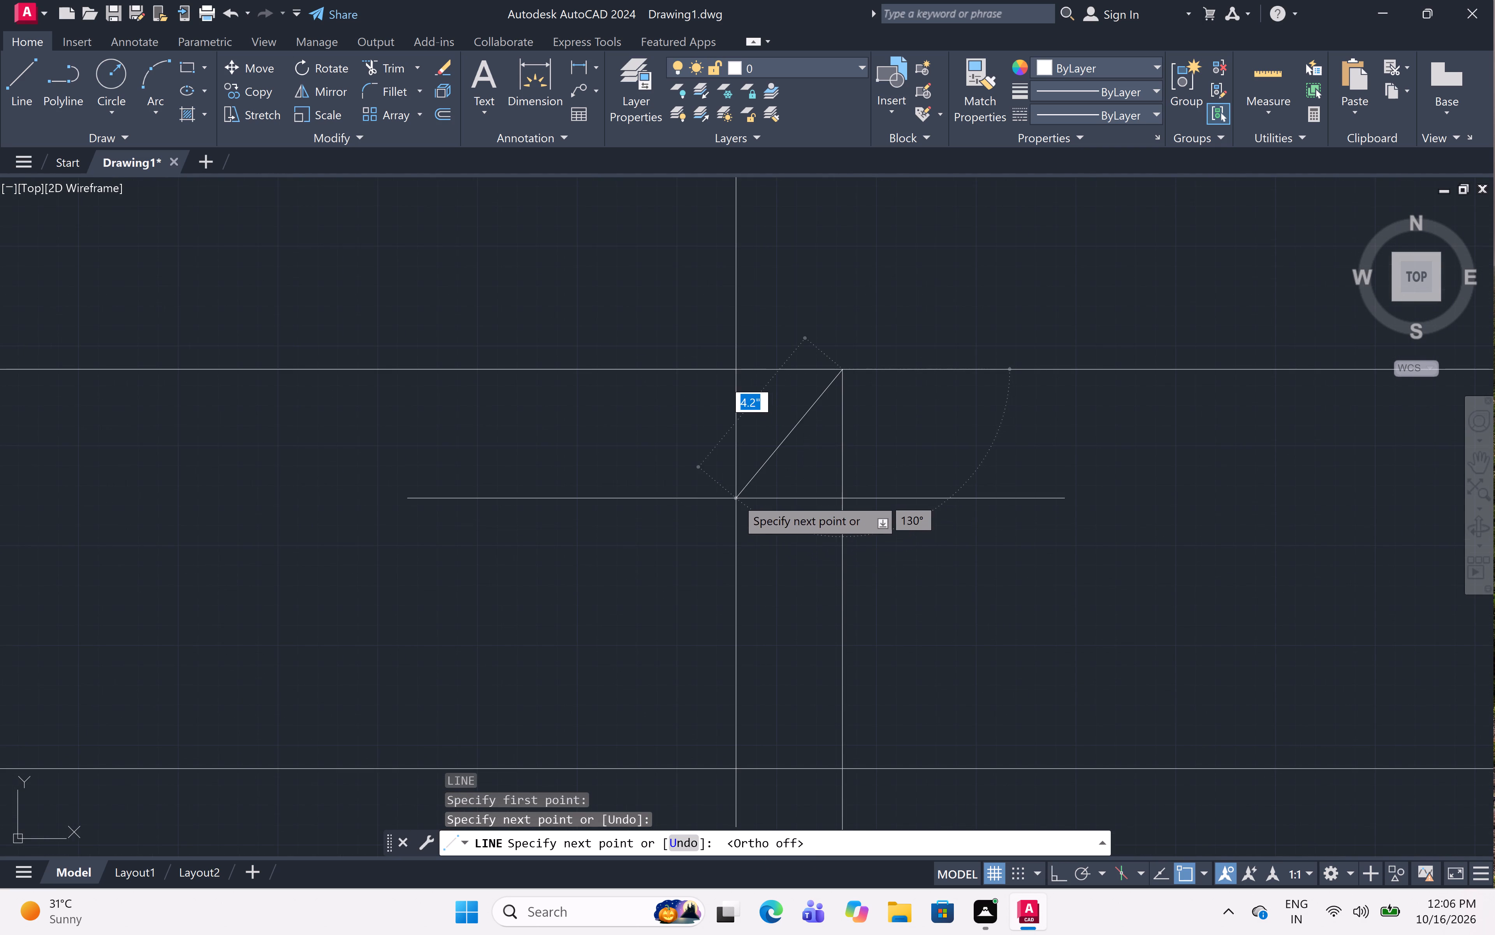
{"action": "left_click", "coordinate": [736, 498]}
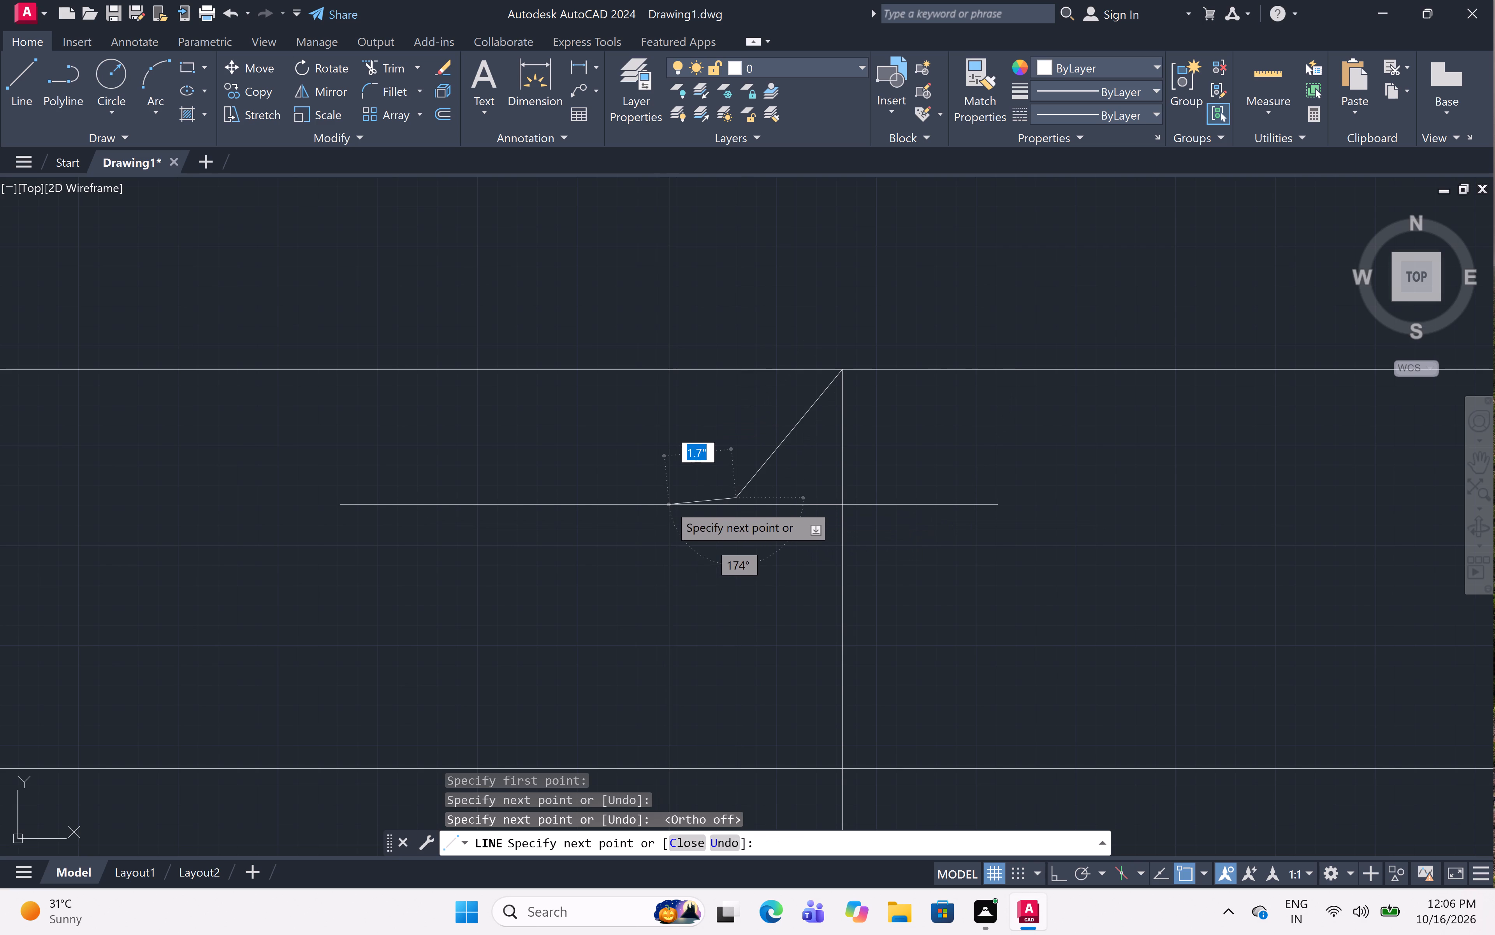
{"action": "key", "text": "Escape"}
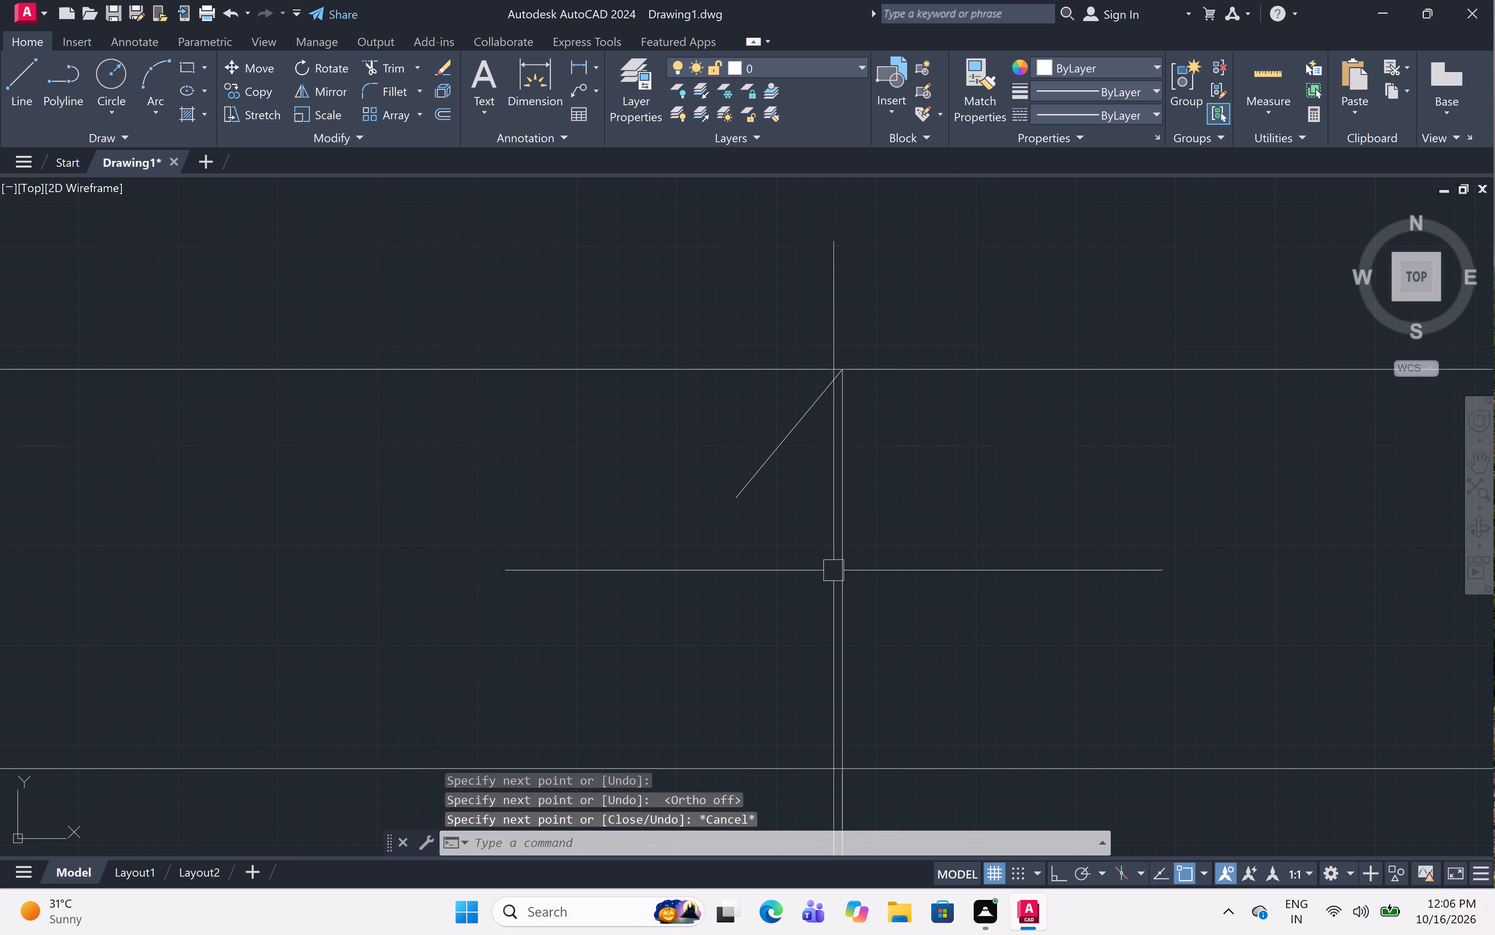
With Ortho on, mirror the diagonal arrowhead stroke about the vertical axis through the shaft's tip, keeping the source line.
{"action": "left_click", "coordinate": [820, 427]}
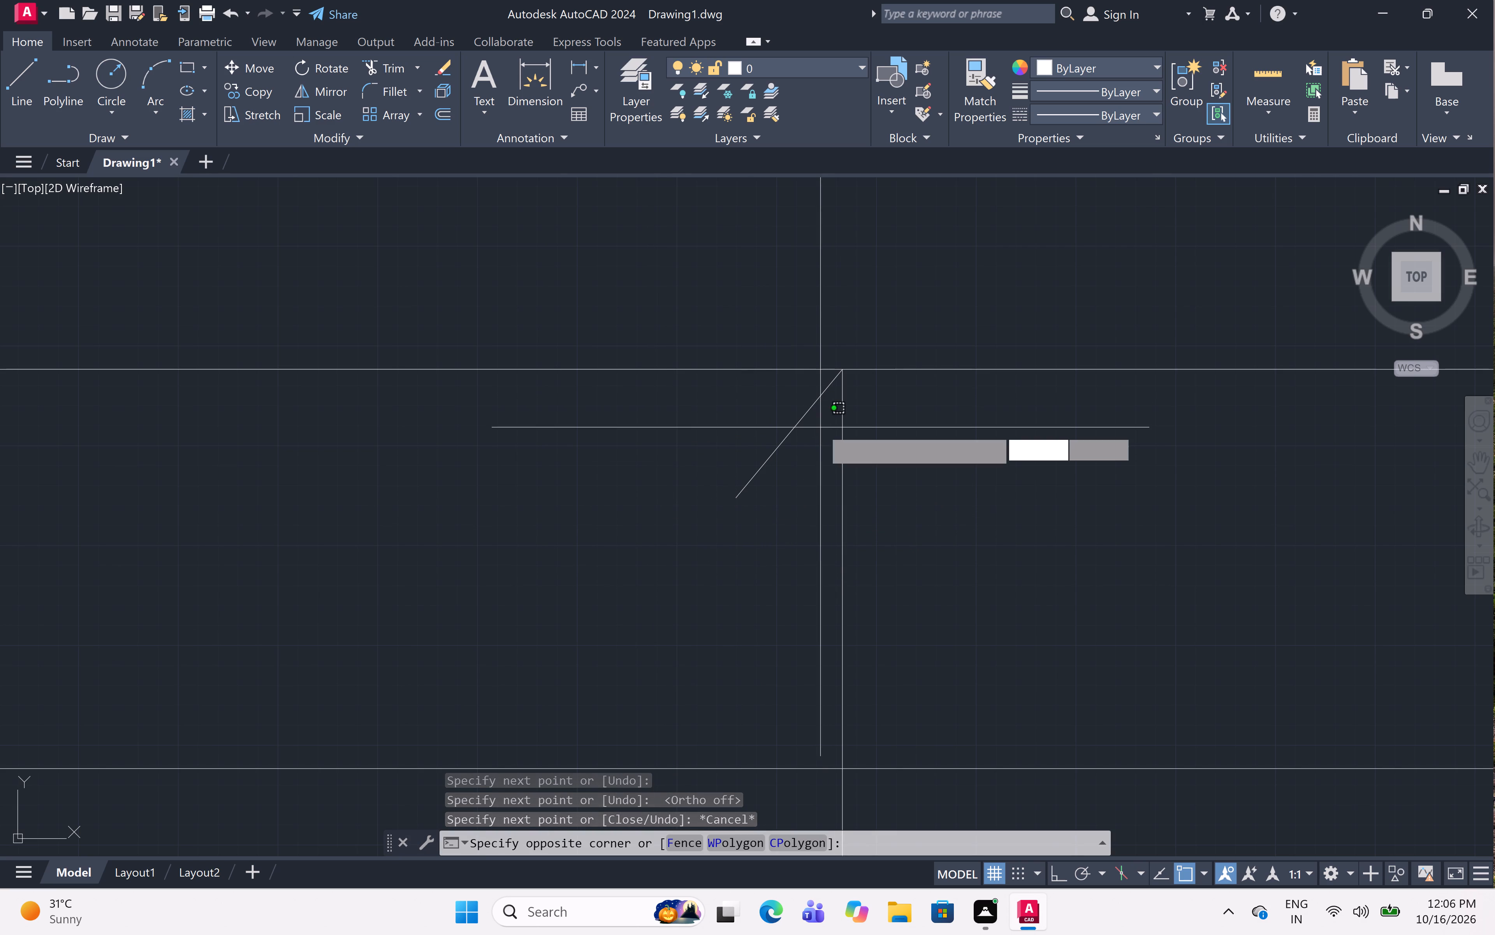
{"action": "left_click", "coordinate": [712, 491]}
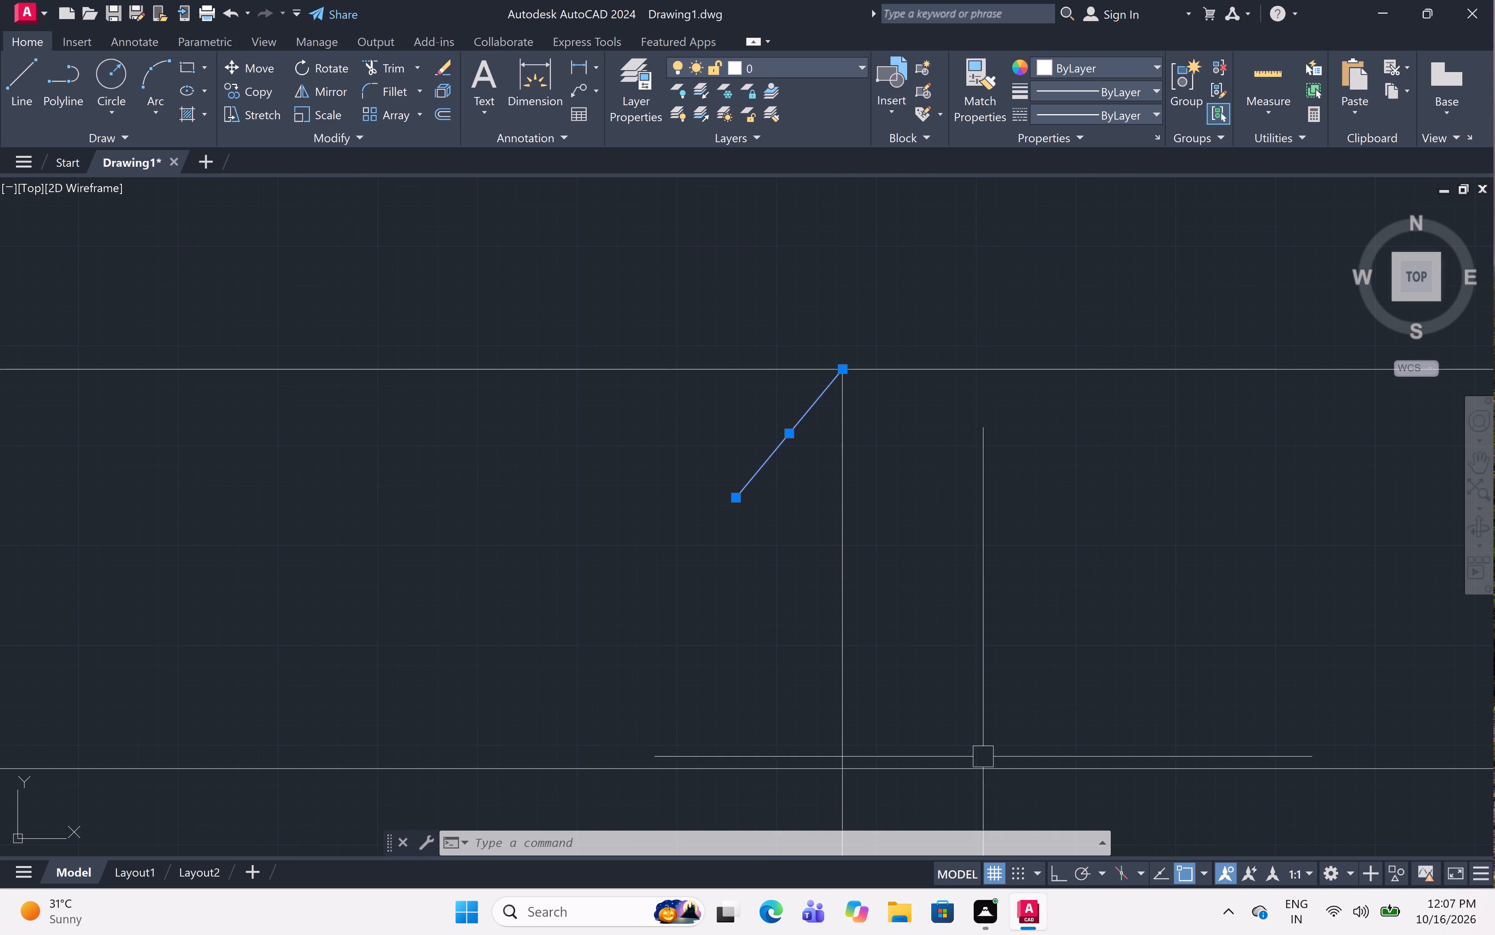
{"action": "left_click_drag", "start_coordinate": [1048, 873], "coordinate": [1044, 870]}
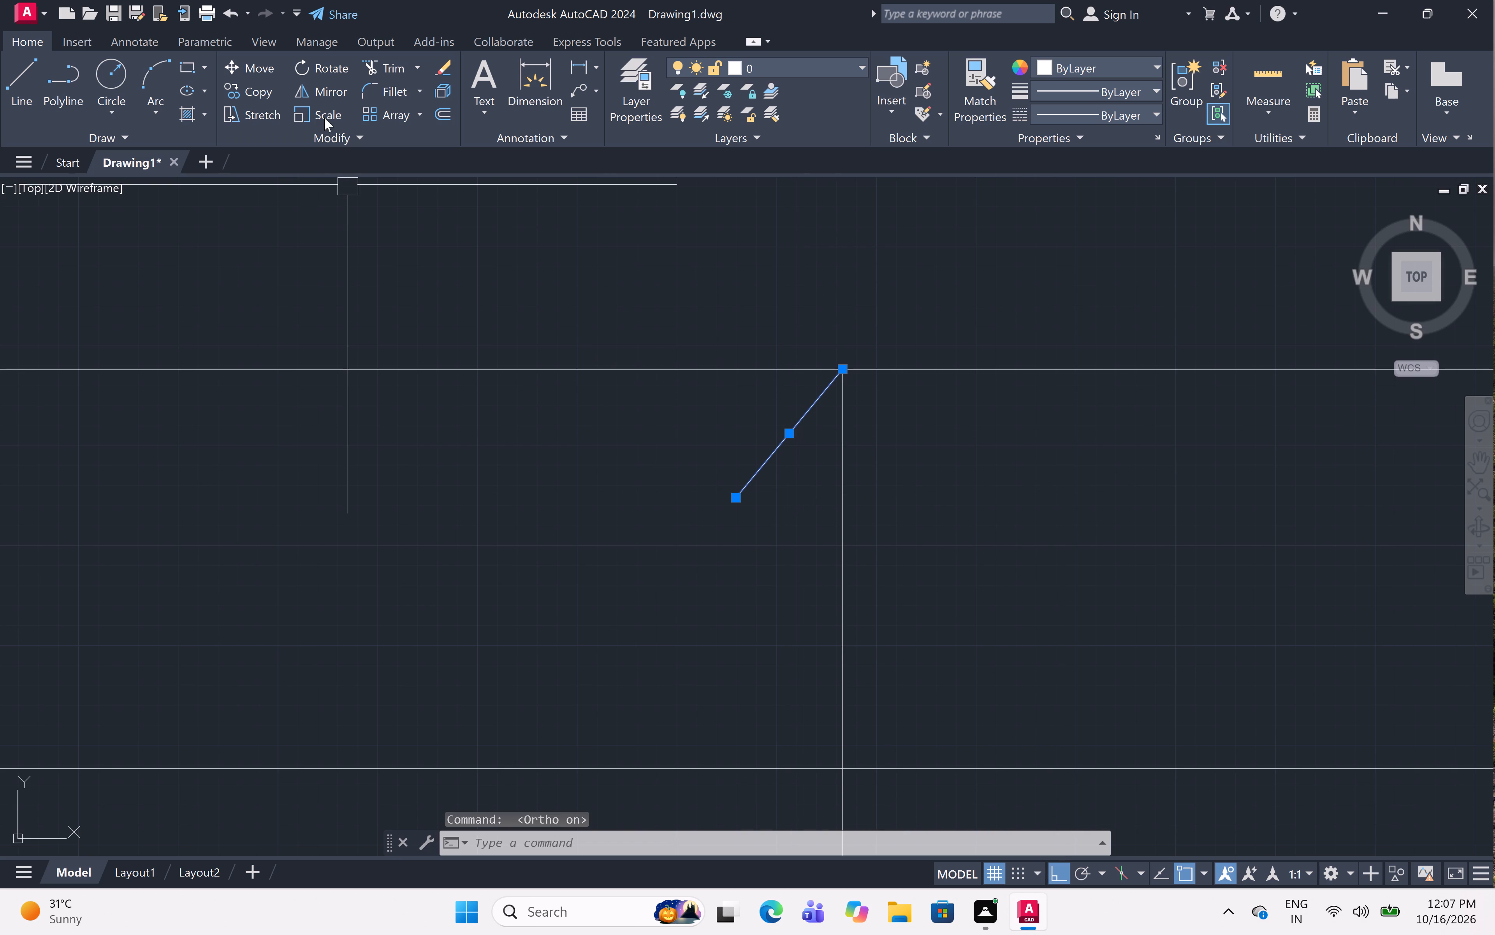
{"action": "left_click", "coordinate": [310, 92]}
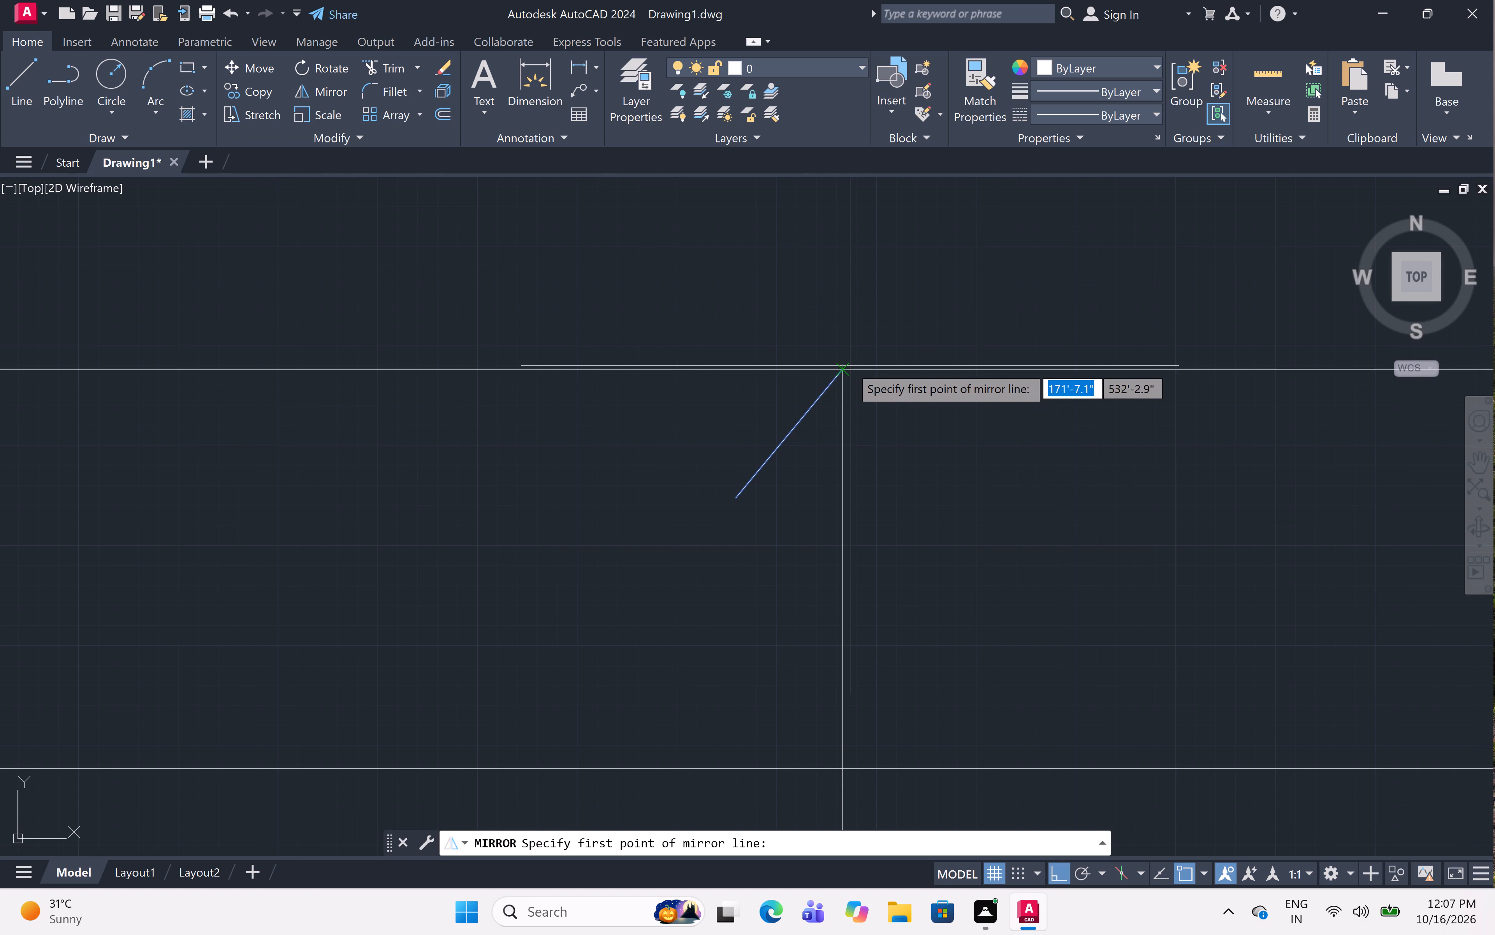
{"action": "left_click", "coordinate": [845, 368]}
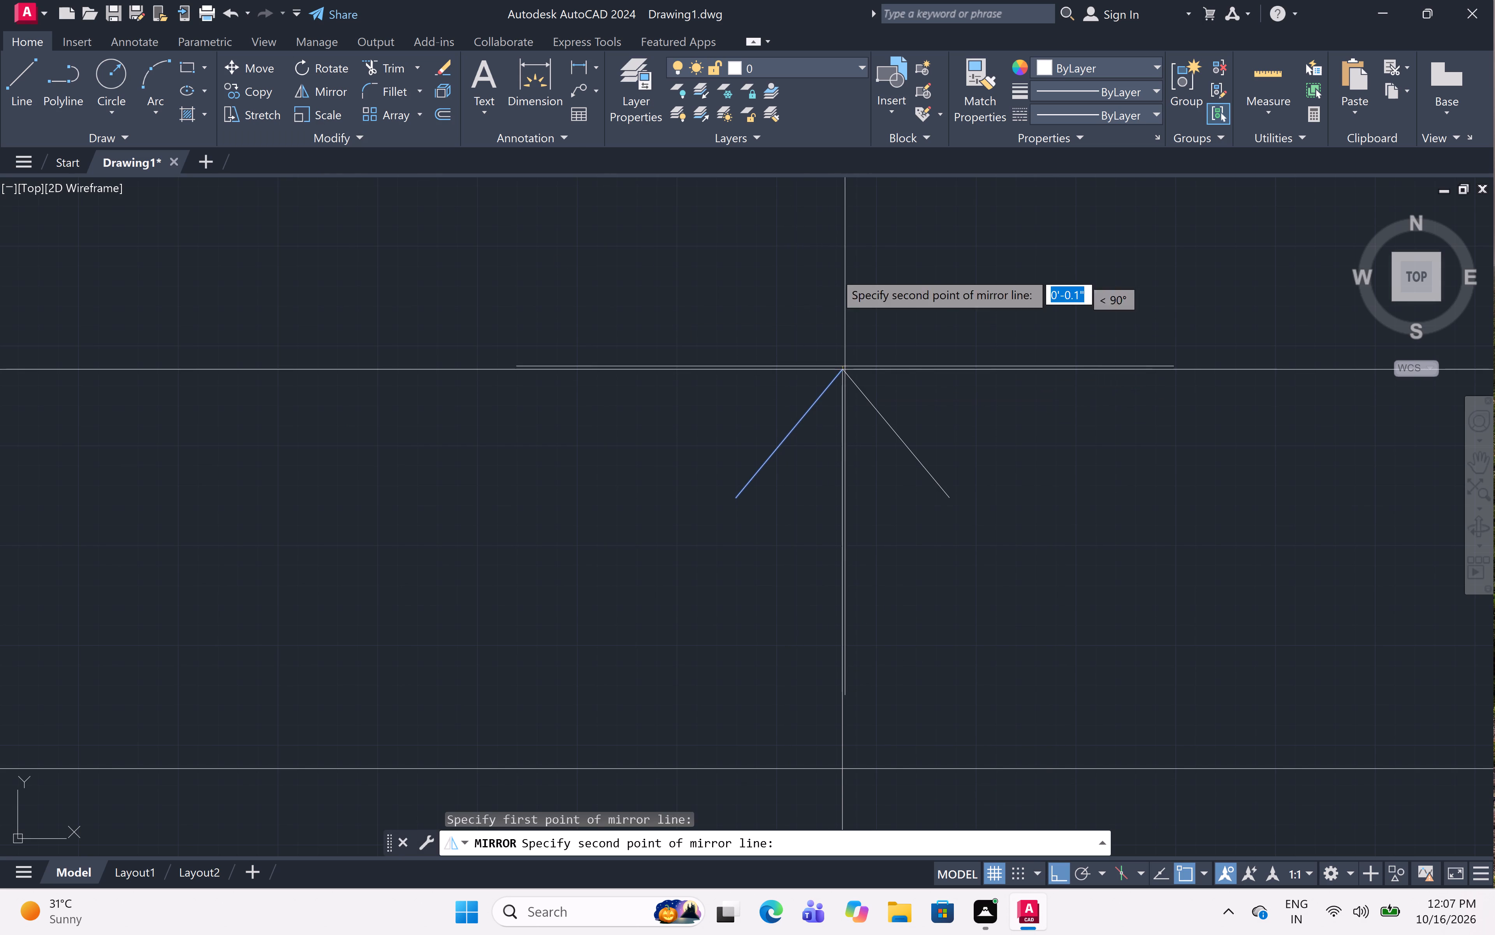
{"action": "left_click", "coordinate": [835, 265]}
{"action": "scroll", "coordinate": [834, 264], "scroll_direction": "down", "scroll_amount": 1}
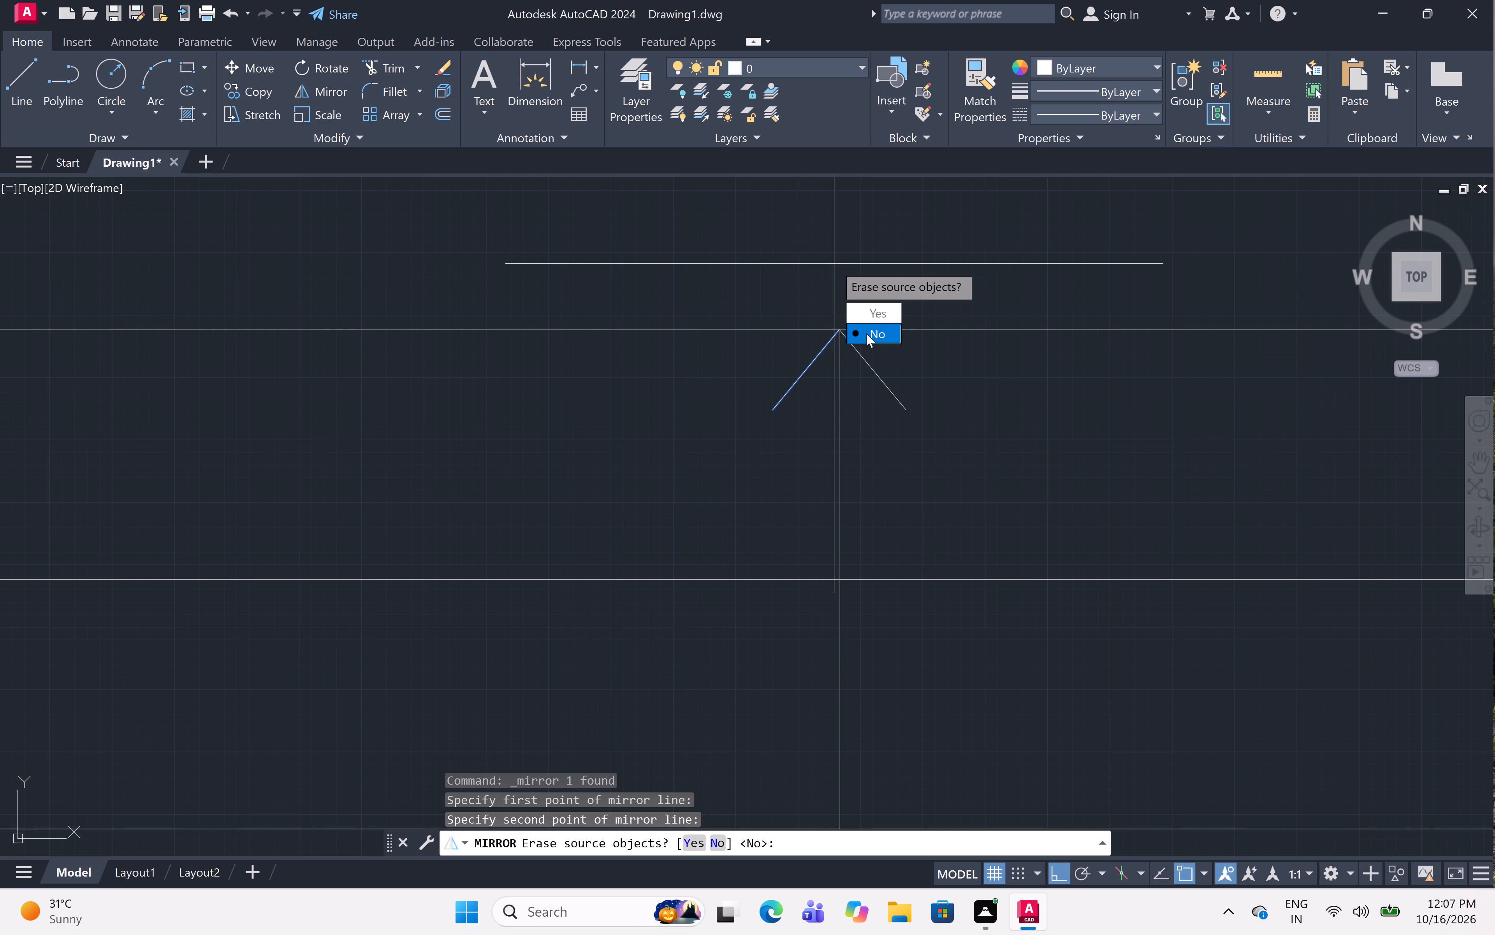
{"action": "left_click_drag", "start_coordinate": [866, 333], "coordinate": [834, 264]}
{"action": "scroll", "coordinate": [818, 257], "scroll_direction": "down", "scroll_amount": 2}
{"action": "middle_click_drag", "start_coordinate": [818, 256], "coordinate": [811, 312]}
{"action": "scroll", "coordinate": [809, 310], "scroll_direction": "down", "scroll_amount": 2}
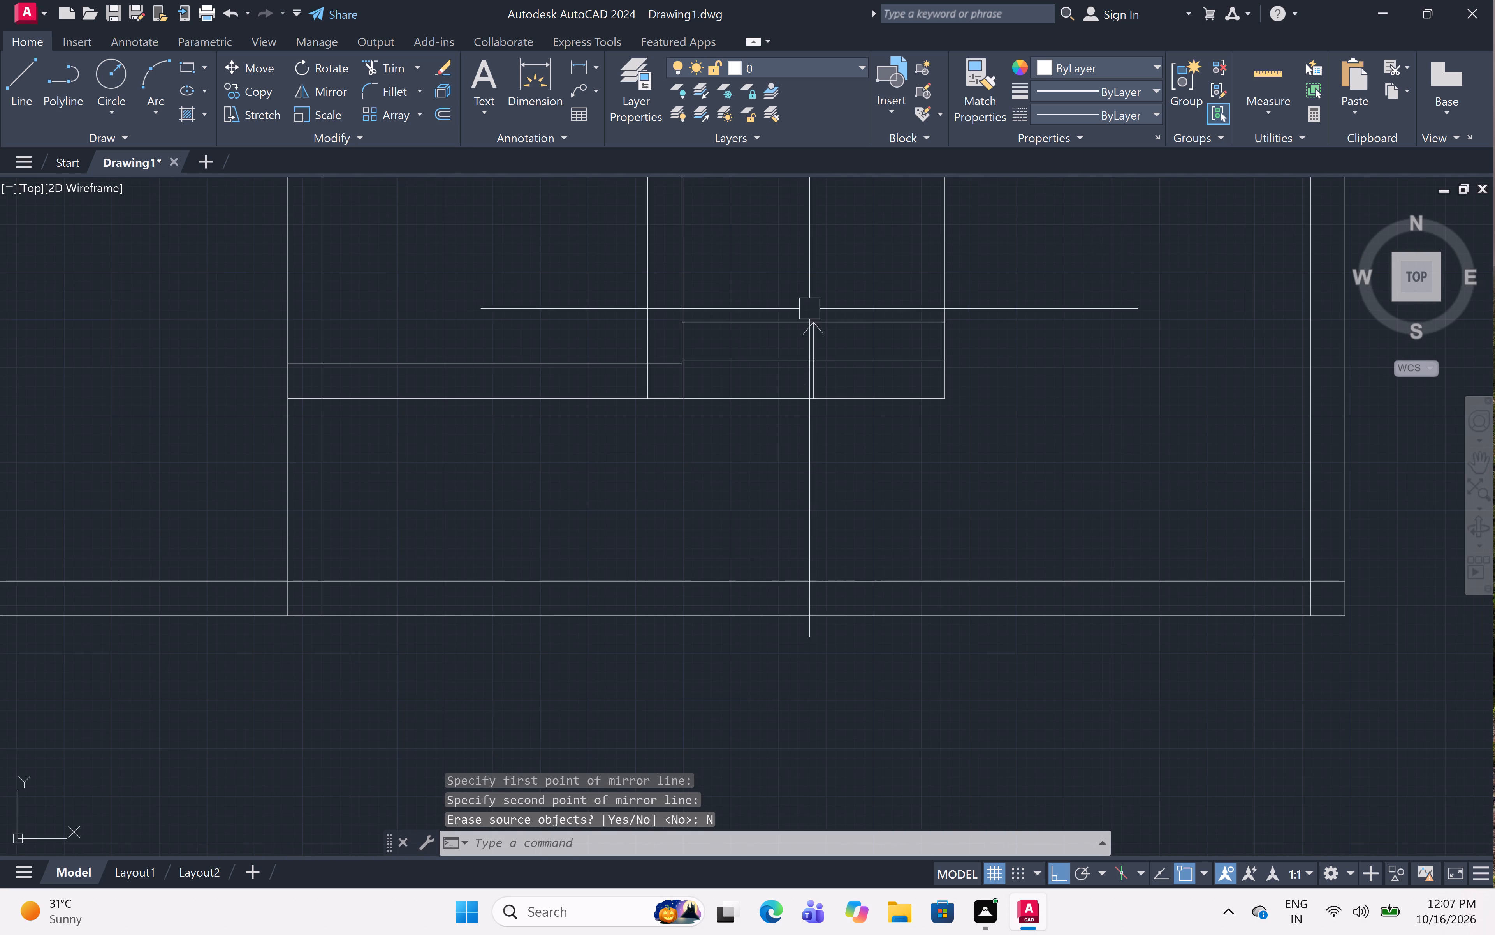
Trim away both lines of the horizontal wall closing the top of the space between the two vertical walls beside the steps.
{"action": "middle_click_drag", "start_coordinate": [809, 309], "coordinate": [809, 423]}
{"action": "scroll", "coordinate": [799, 341], "scroll_direction": "down", "scroll_amount": 2}
{"action": "middle_click_drag", "start_coordinate": [799, 340], "coordinate": [802, 380]}
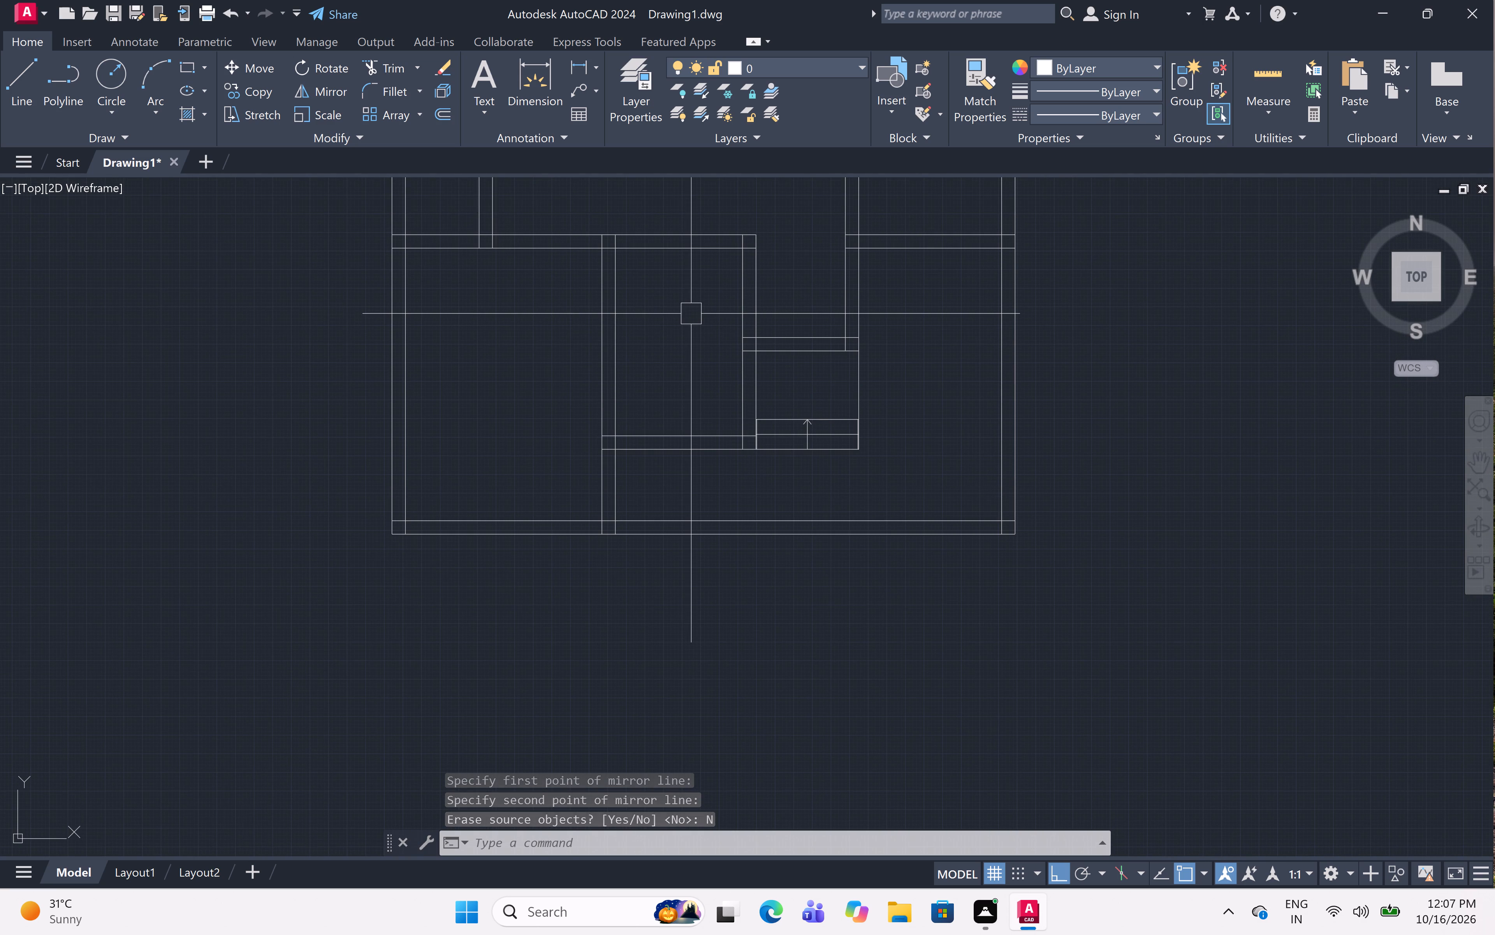
{"action": "middle_click_drag", "start_coordinate": [690, 277], "coordinate": [674, 337]}
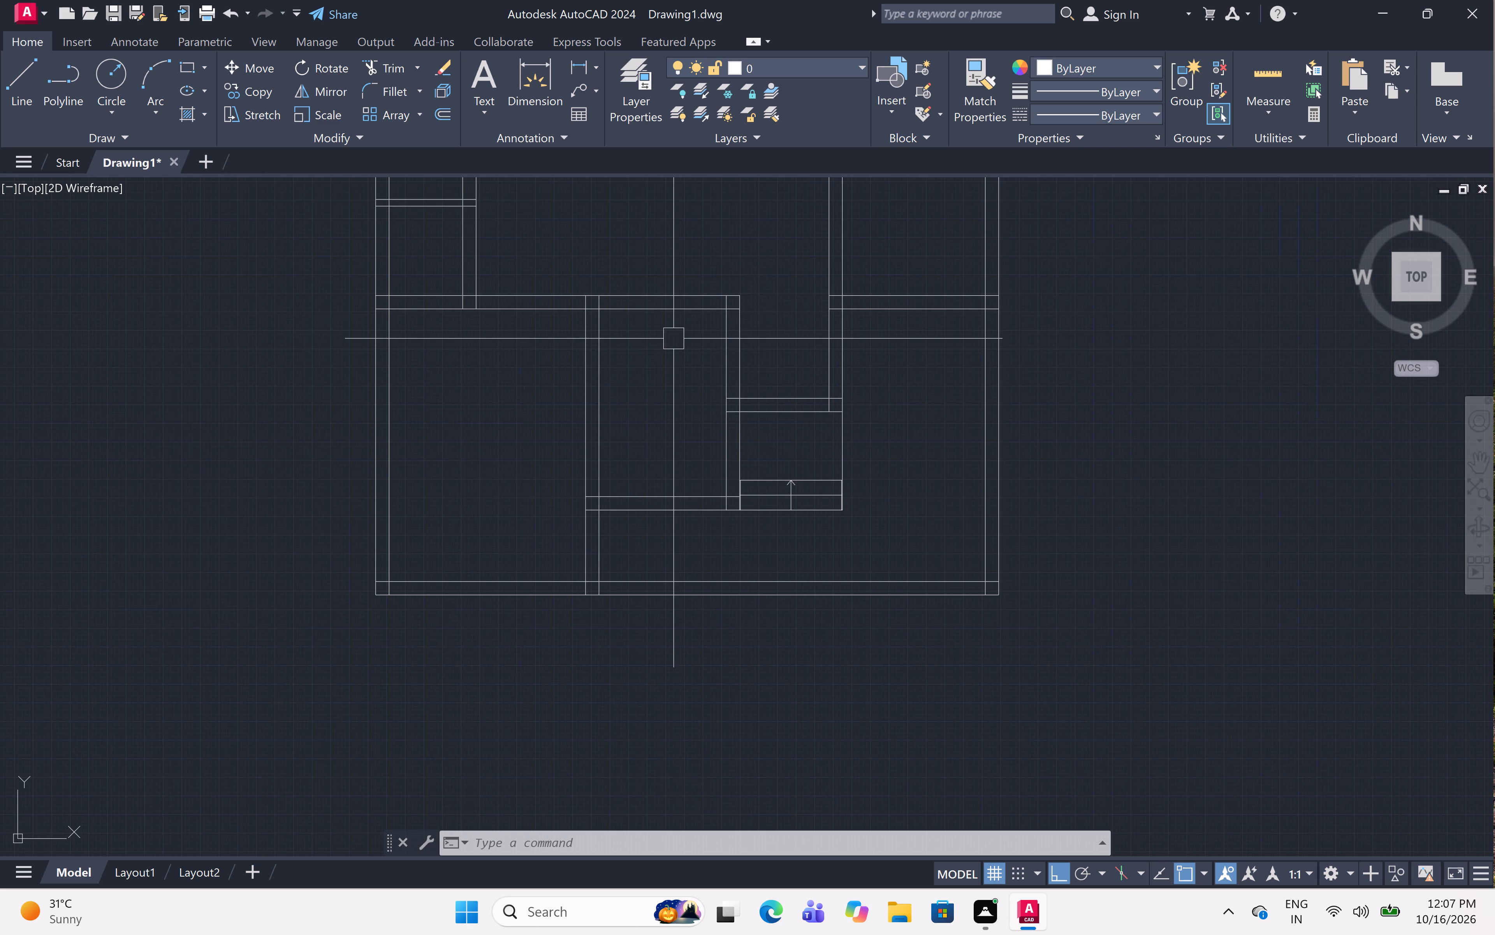
{"action": "type", "text": "tr"}
{"action": "key", "text": "space"}
{"action": "left_click", "coordinate": [674, 337]}
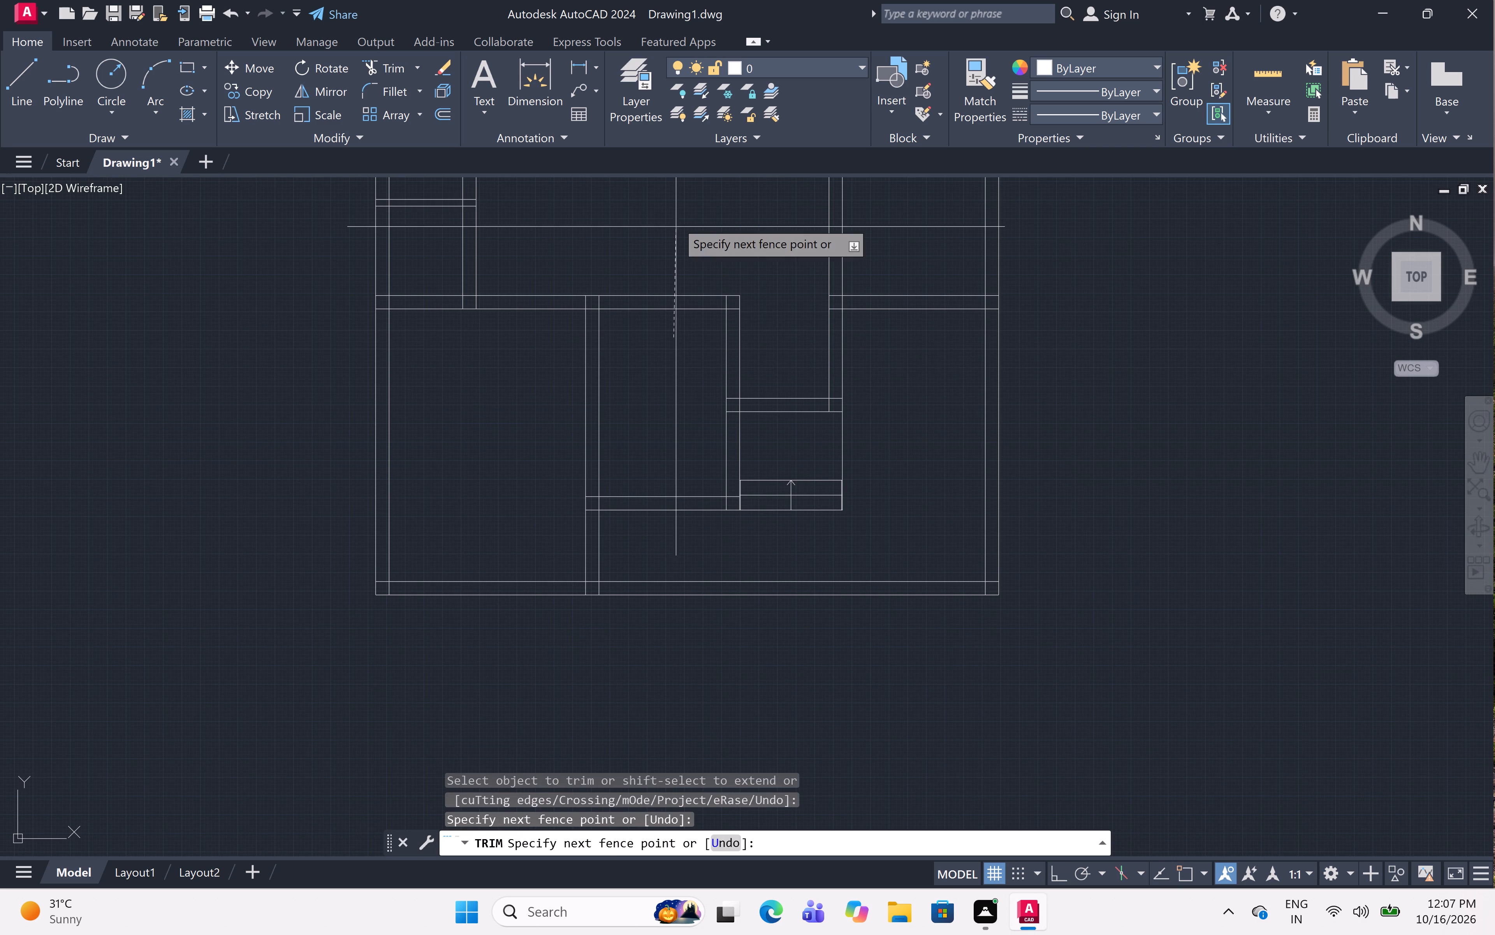
{"action": "left_click", "coordinate": [665, 251]}
{"action": "scroll", "coordinate": [666, 246], "scroll_direction": "down", "scroll_amount": 2}
{"action": "middle_click_drag", "start_coordinate": [667, 244], "coordinate": [619, 411]}
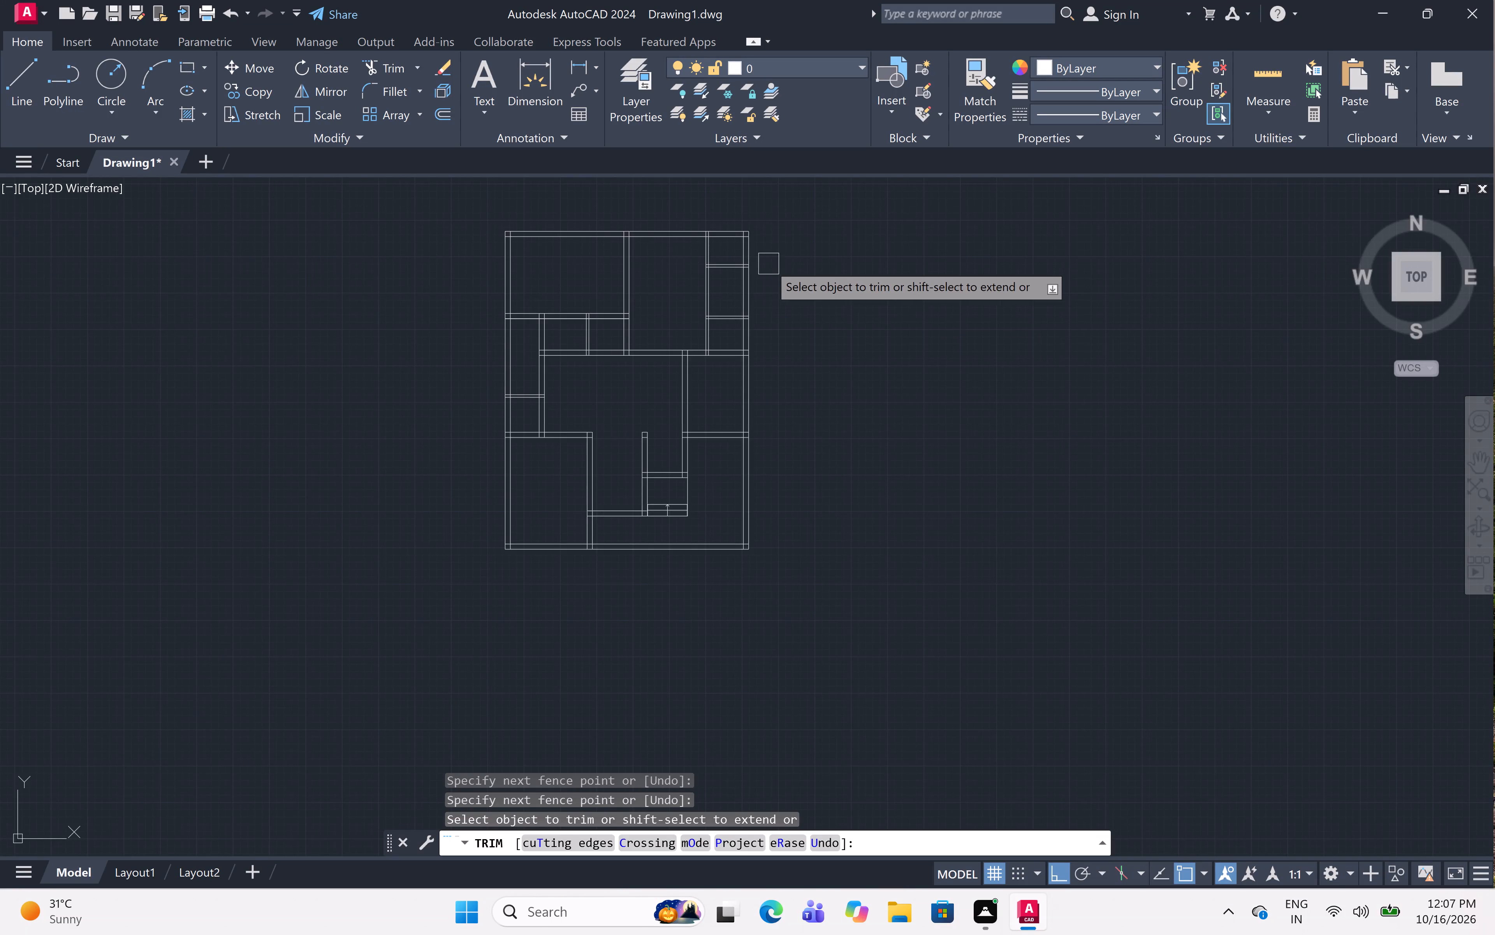
{"action": "scroll", "coordinate": [777, 272], "scroll_direction": "down", "scroll_amount": 1}
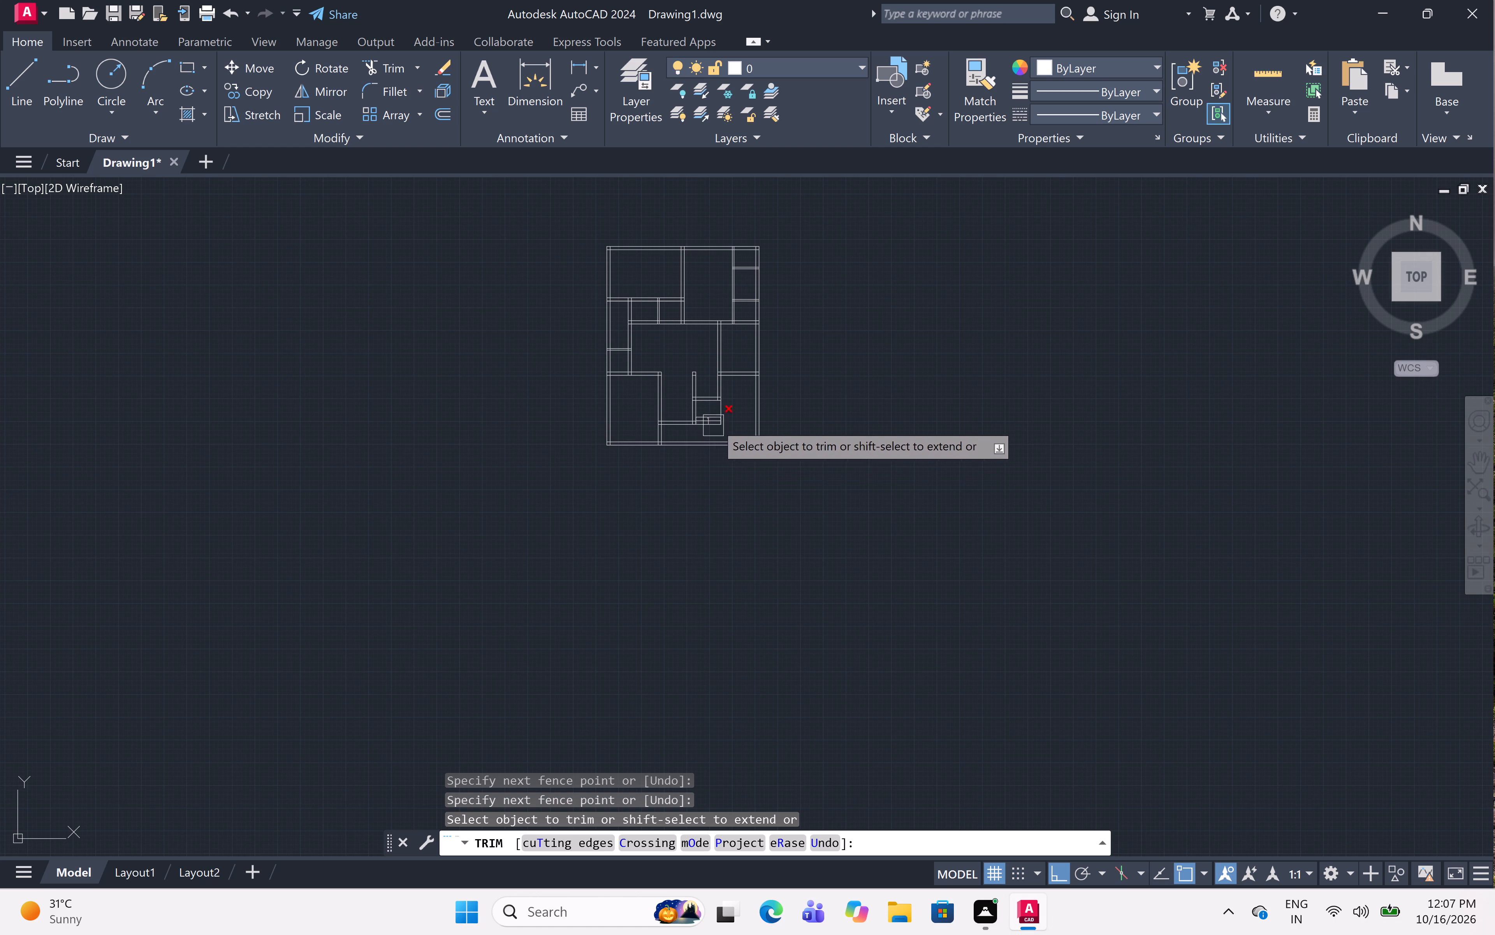
{"action": "scroll", "coordinate": [756, 439], "scroll_direction": "up", "scroll_amount": 8}
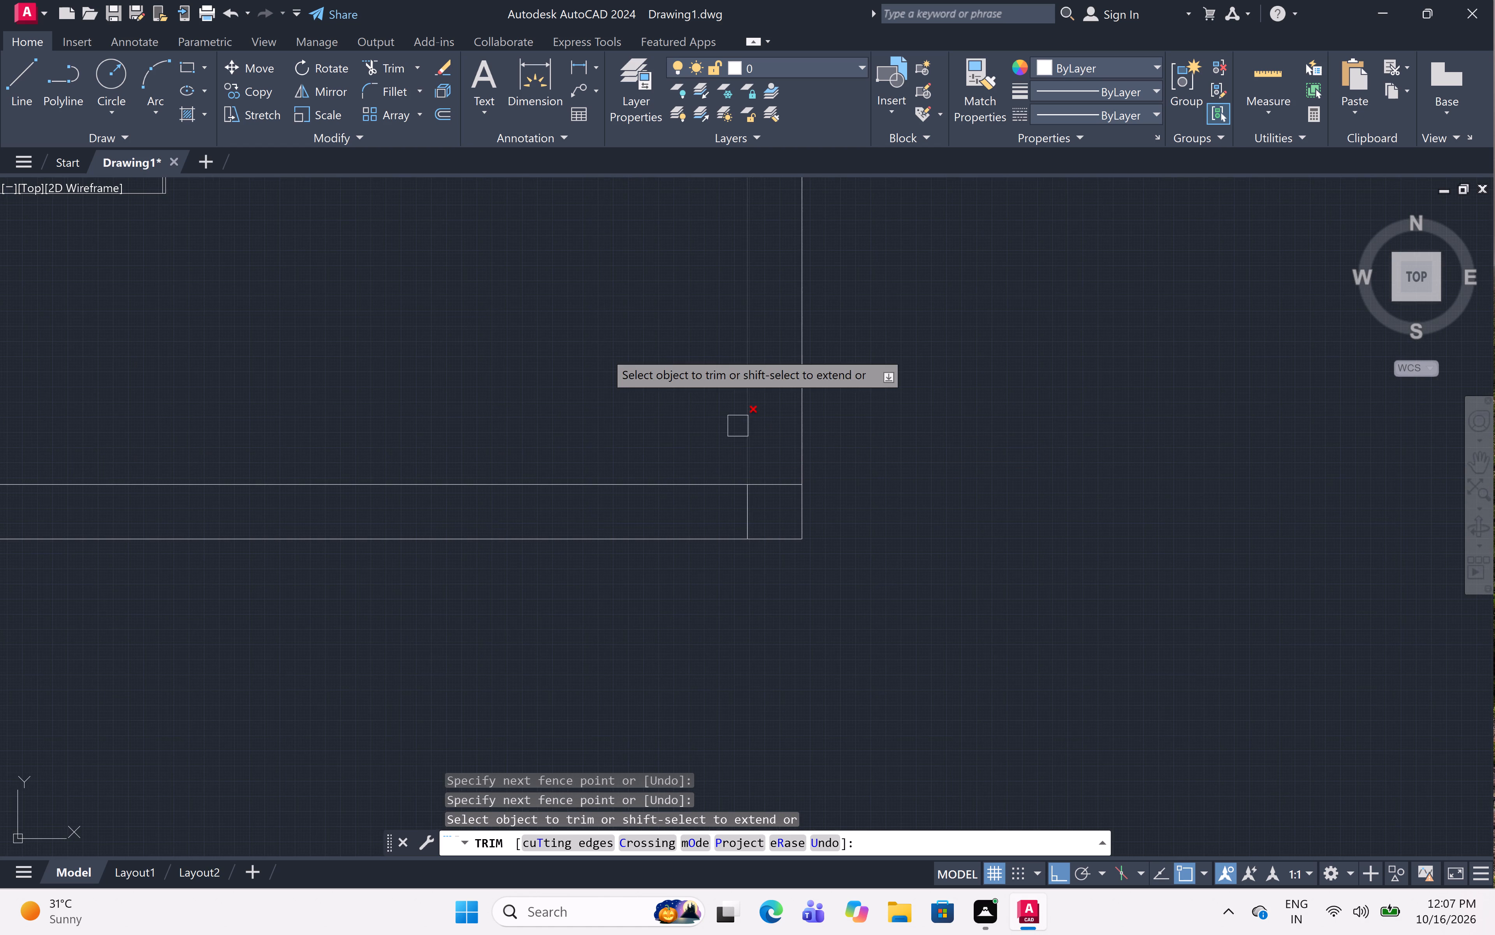
{"action": "key", "text": "Escape"}
Draw a line straight across the thickness of the bottom outer wall, a short distance left of its right-hand corner.
{"action": "type", "text": "l"}
{"action": "key", "text": "space"}
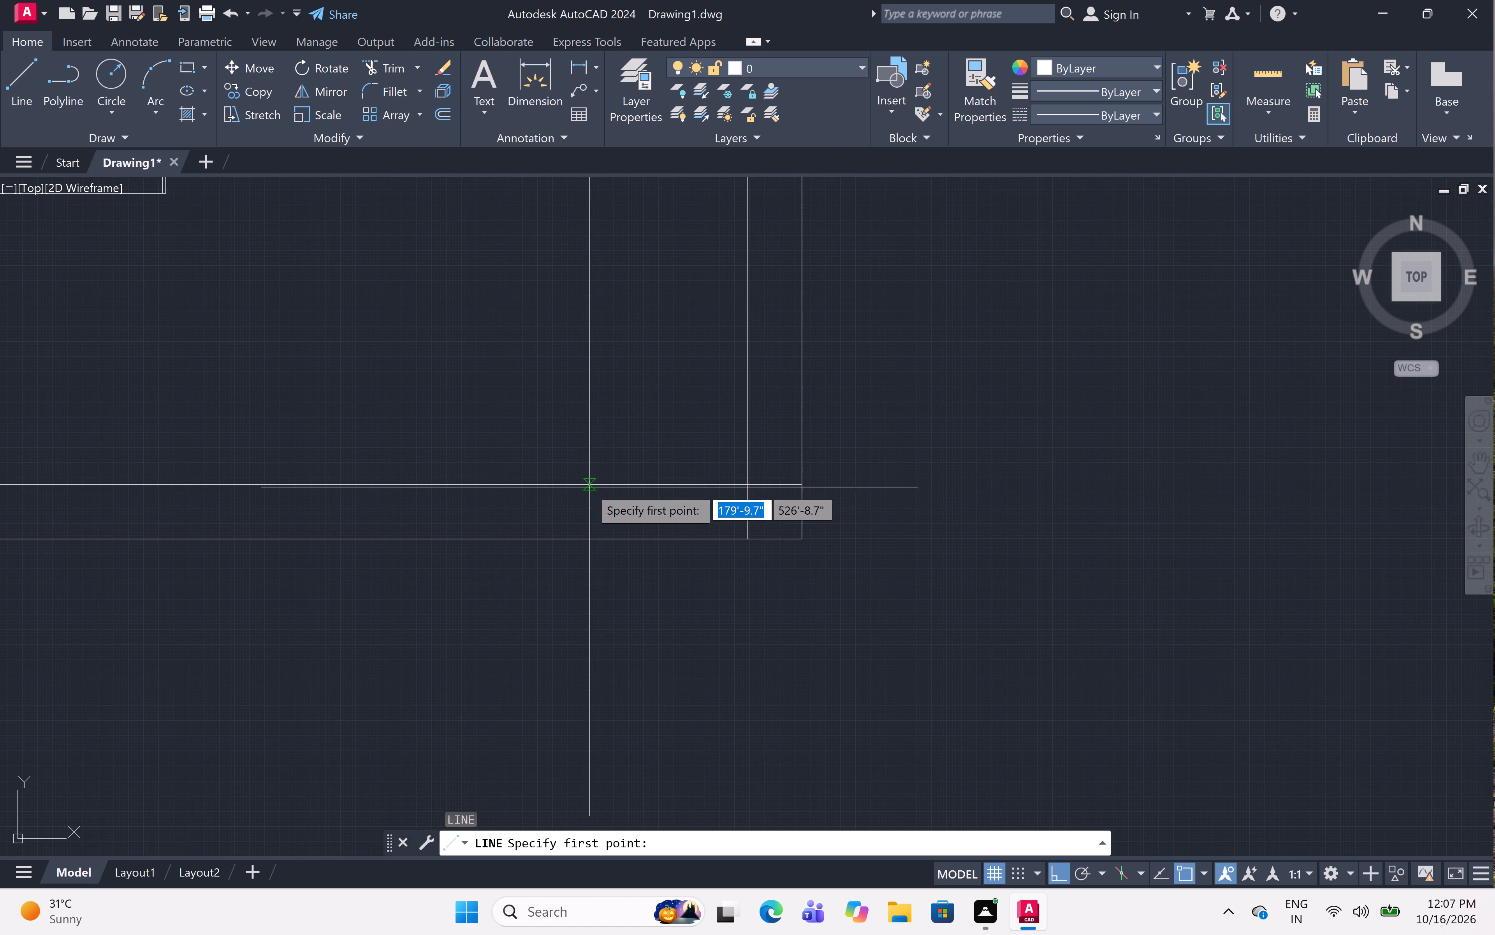
{"action": "left_click", "coordinate": [652, 486]}
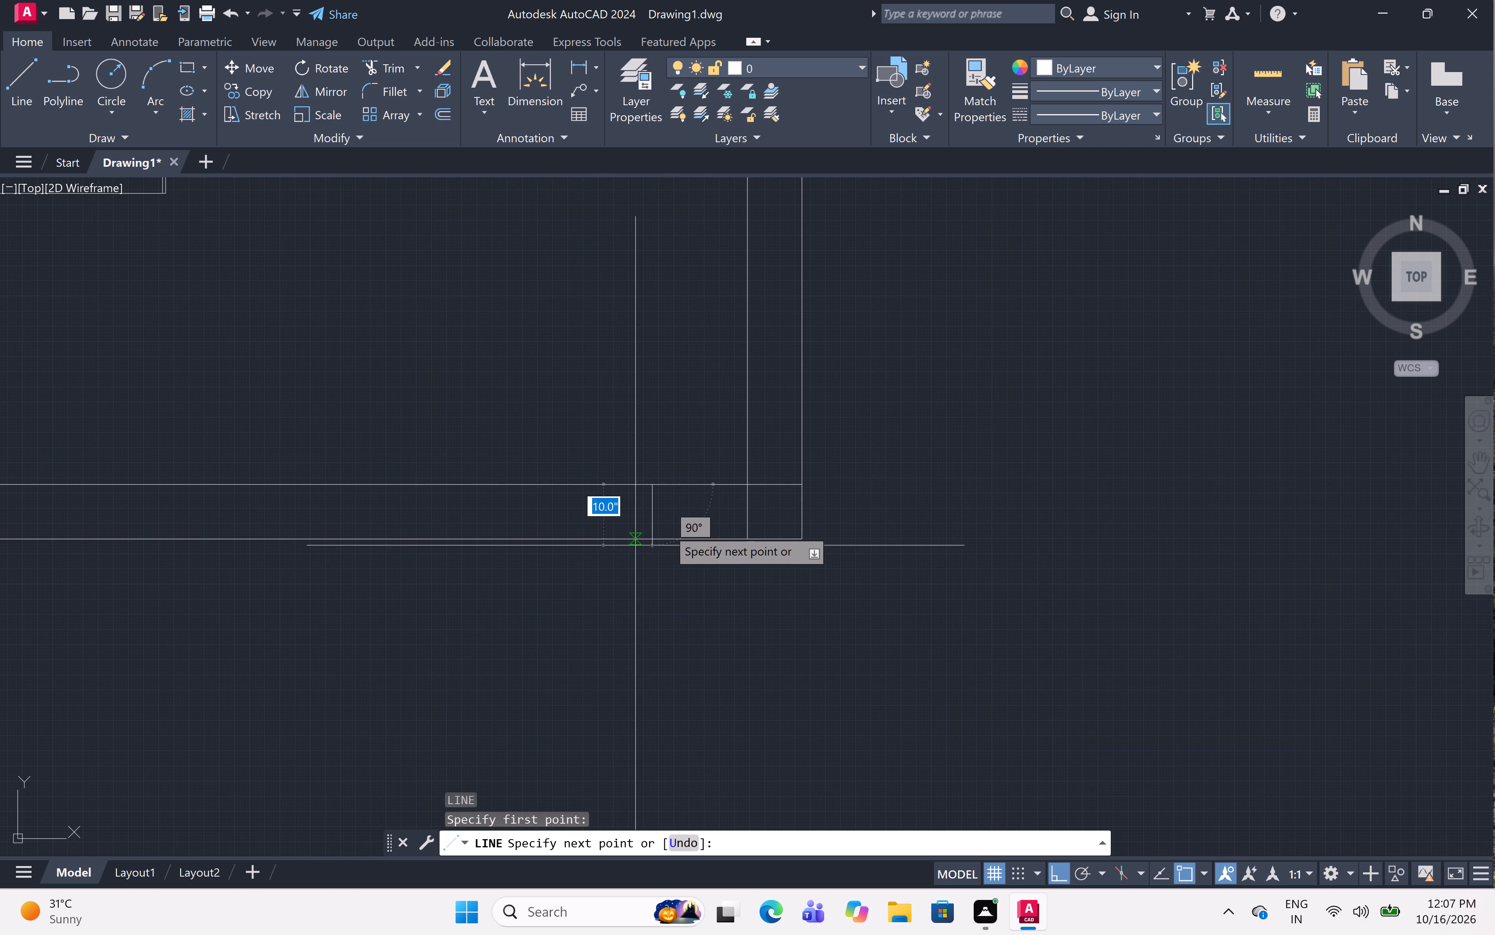
{"action": "left_click", "coordinate": [651, 541]}
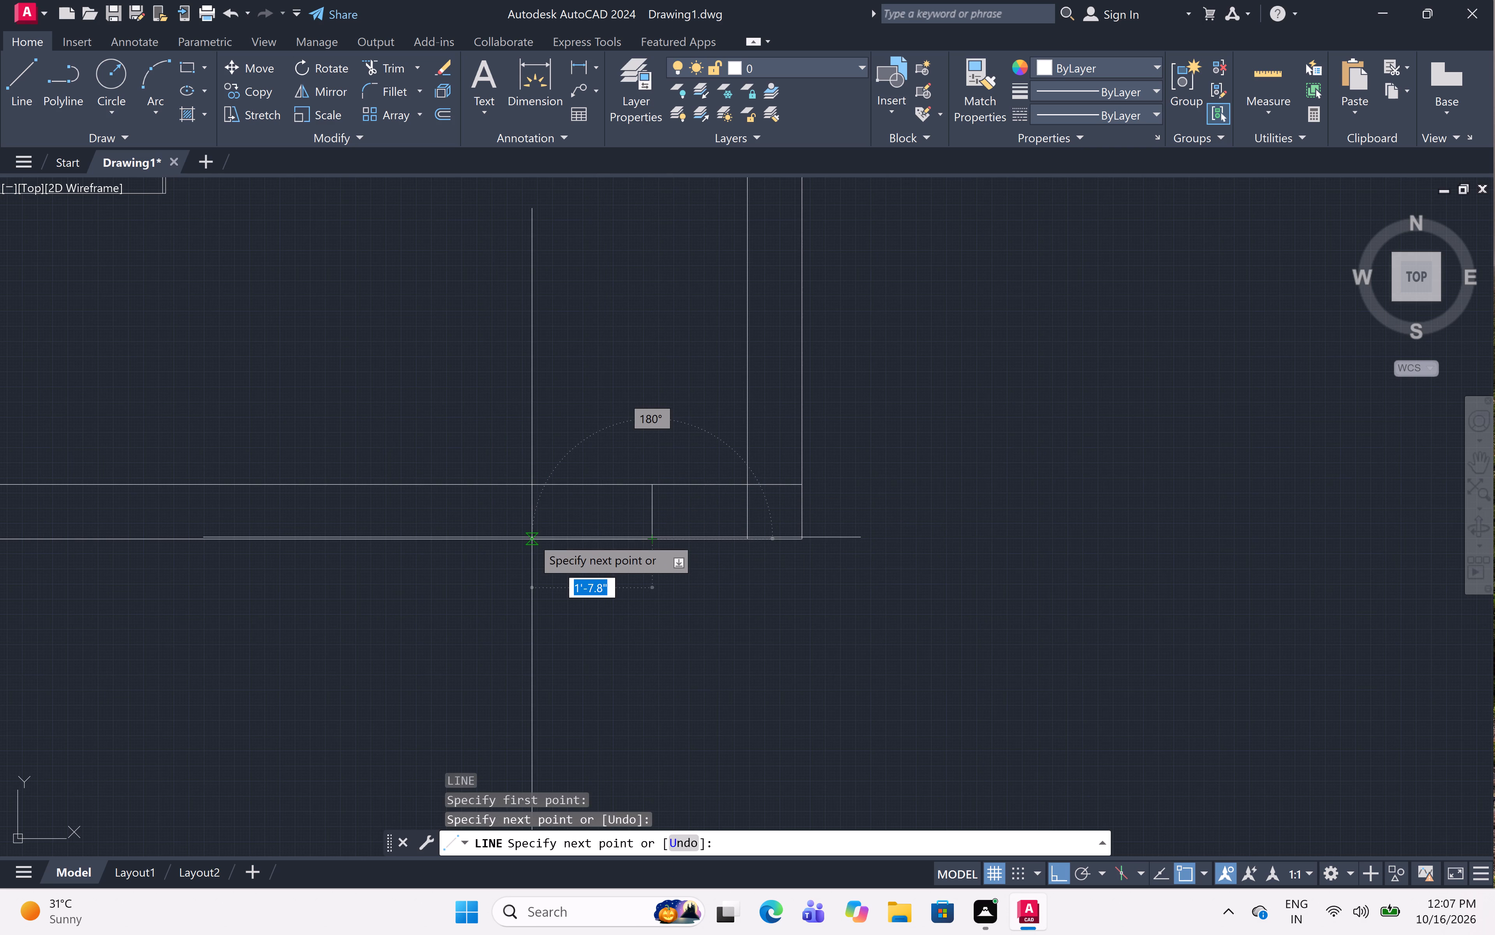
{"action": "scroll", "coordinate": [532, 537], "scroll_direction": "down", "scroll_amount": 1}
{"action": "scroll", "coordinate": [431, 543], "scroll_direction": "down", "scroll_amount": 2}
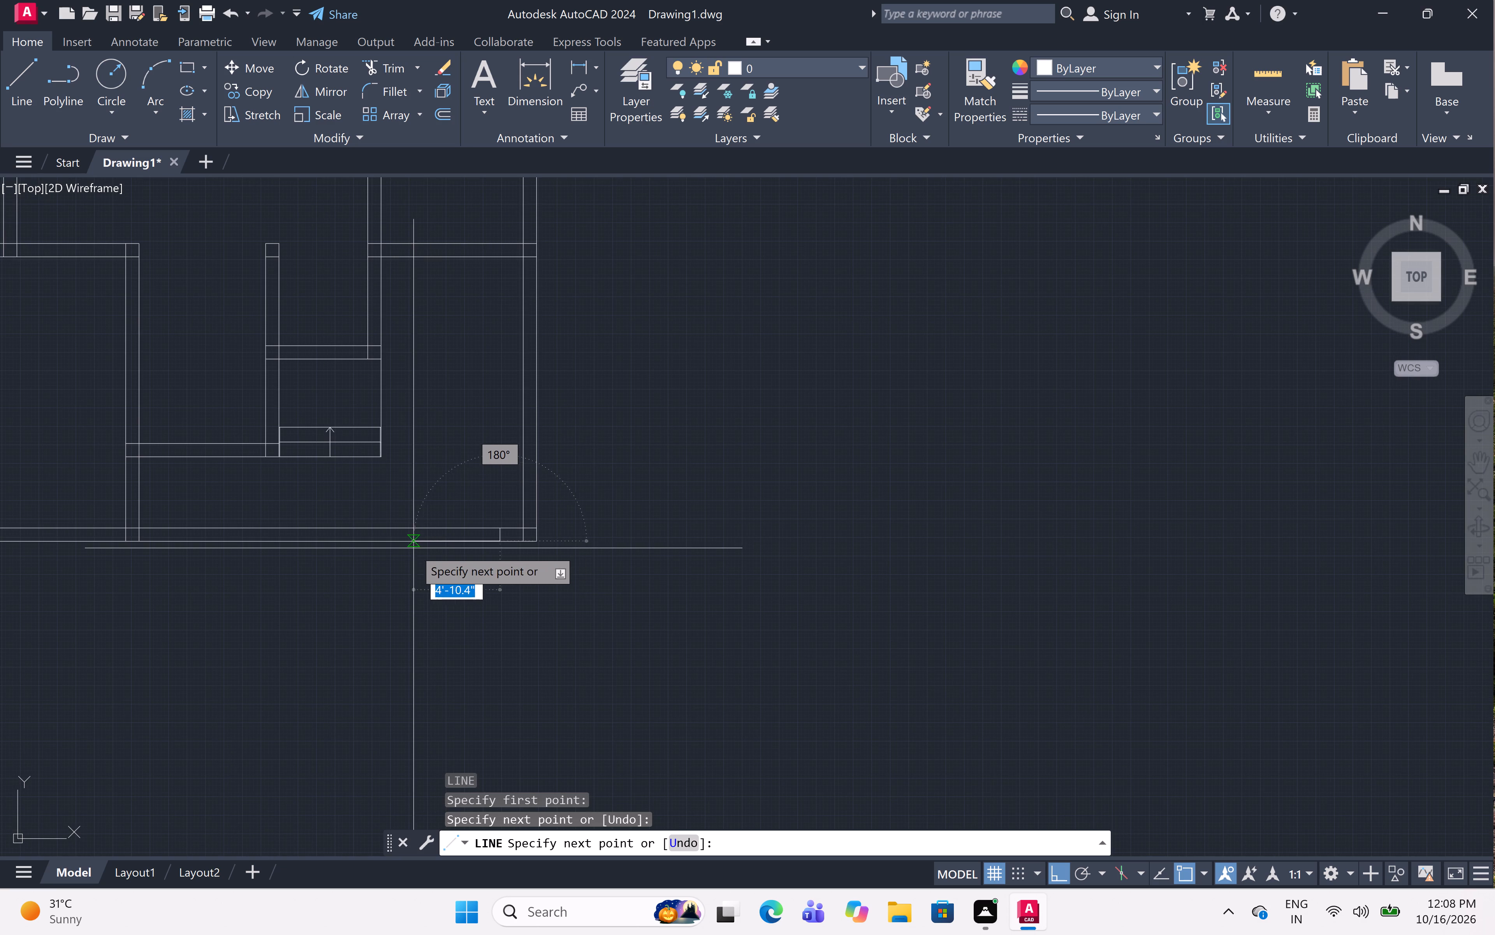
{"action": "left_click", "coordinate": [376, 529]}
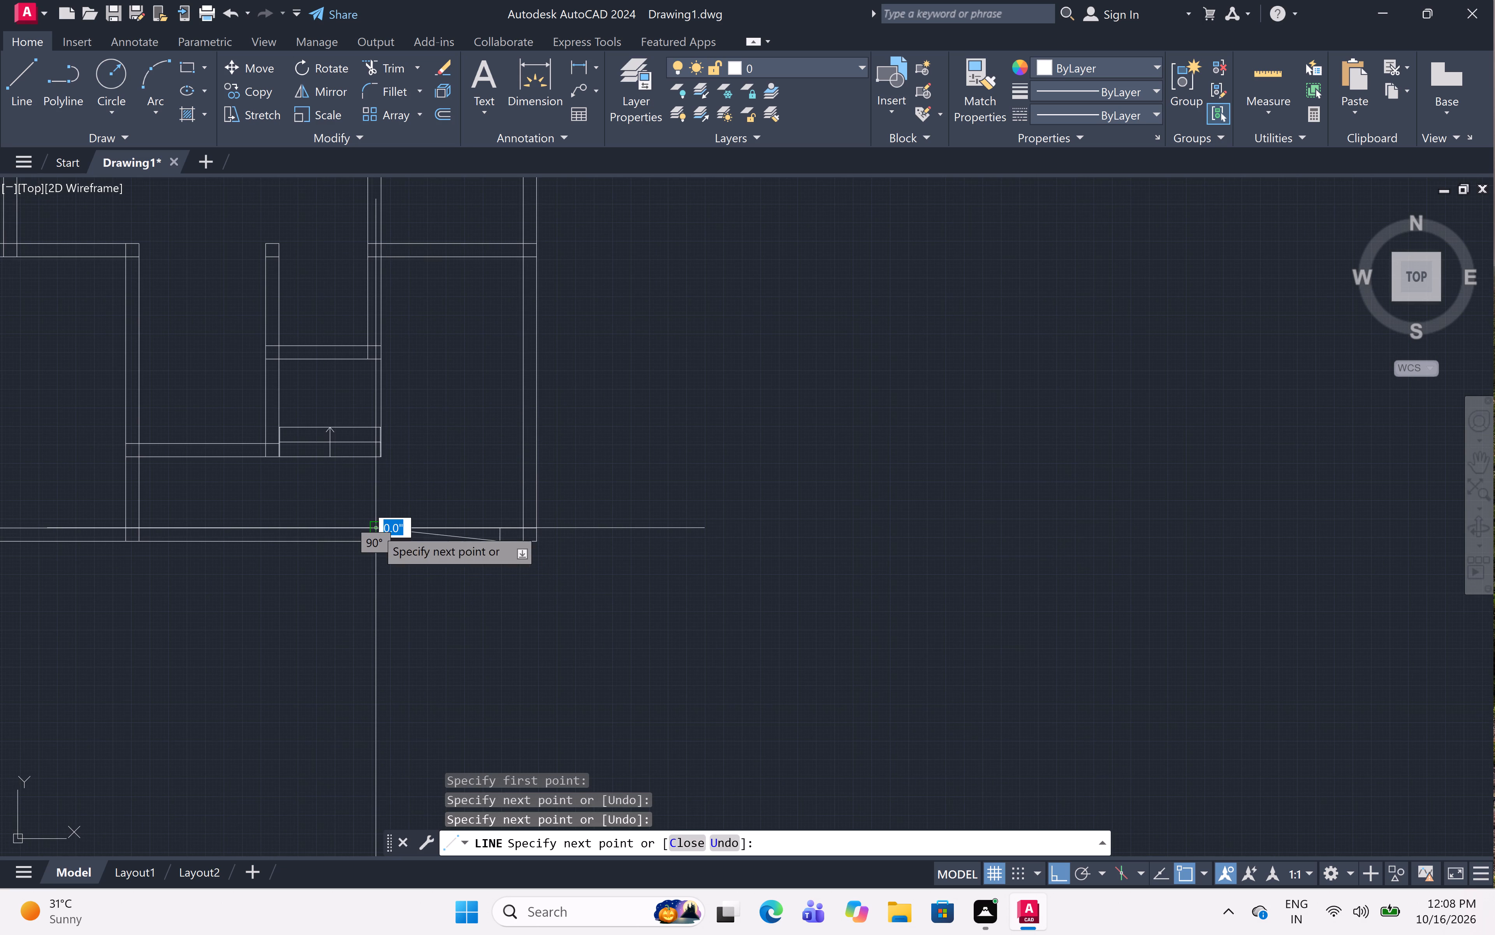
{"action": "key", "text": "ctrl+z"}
Continue the line about 6'-9" left along the bottom wall's outer face, and up across the wall to its inner face.
{"action": "scroll", "coordinate": [375, 528], "scroll_direction": "up", "scroll_amount": 4}
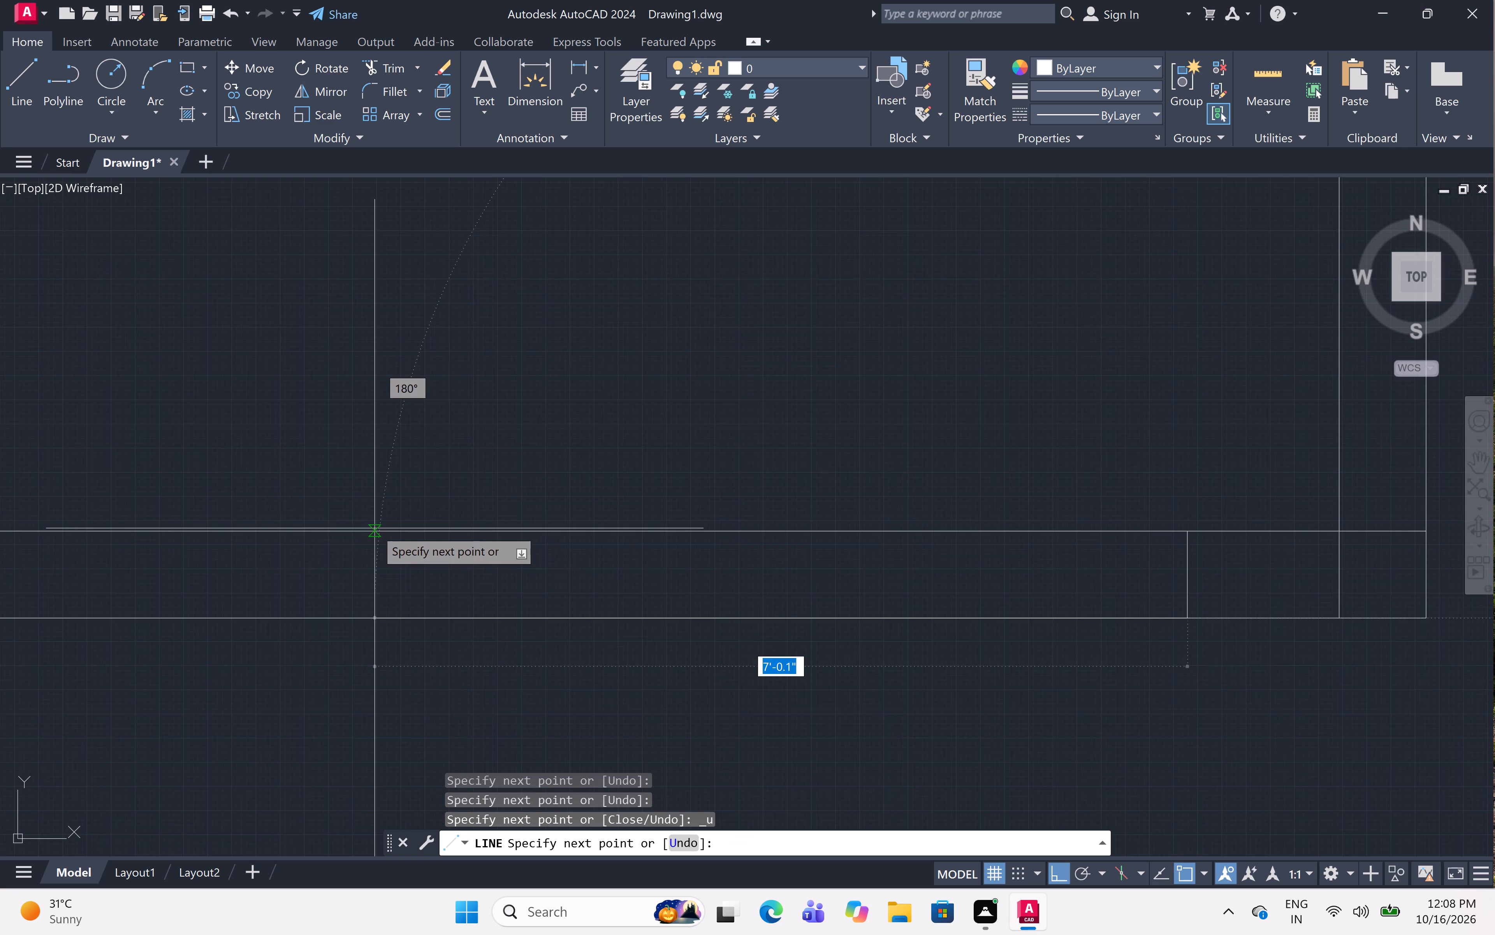
{"action": "scroll", "coordinate": [375, 528], "scroll_direction": "down", "scroll_amount": 1}
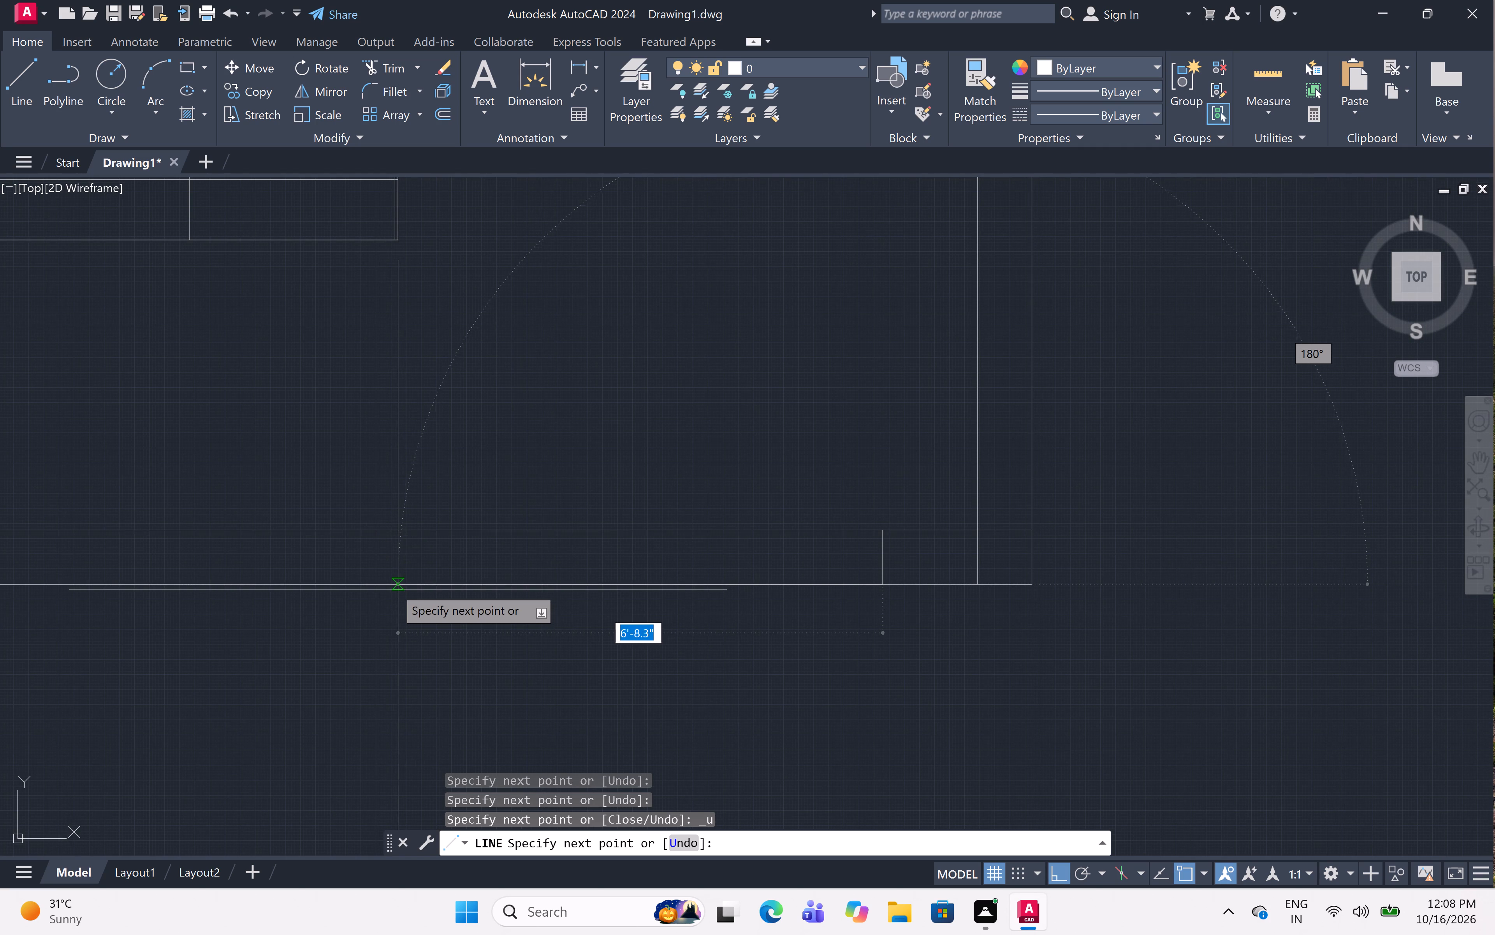
{"action": "left_click", "coordinate": [392, 587]}
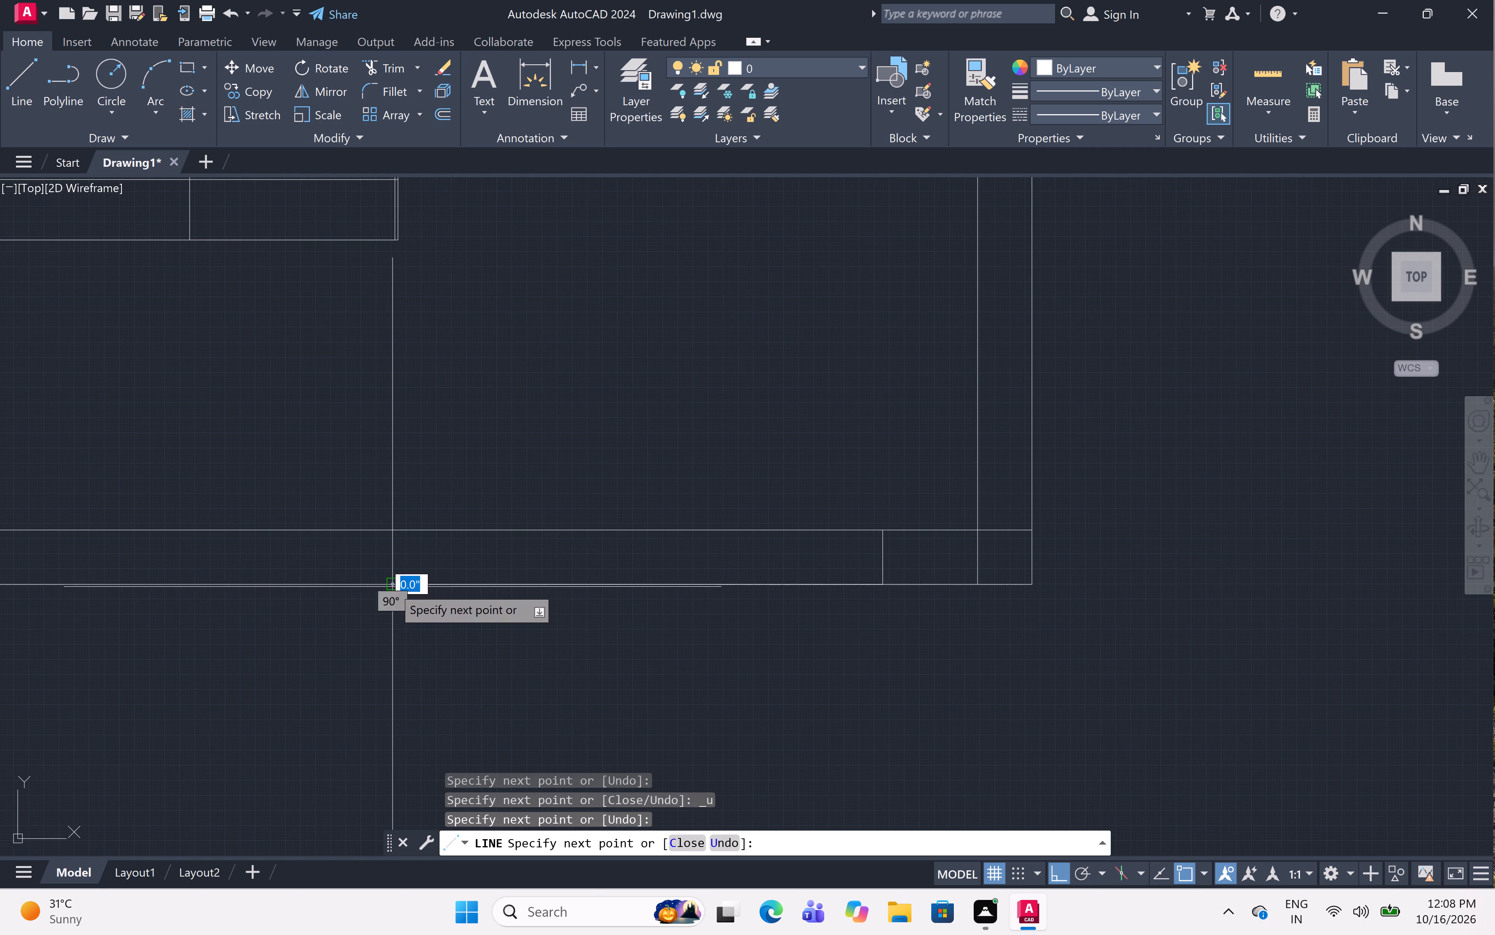
{"action": "left_click", "coordinate": [393, 531]}
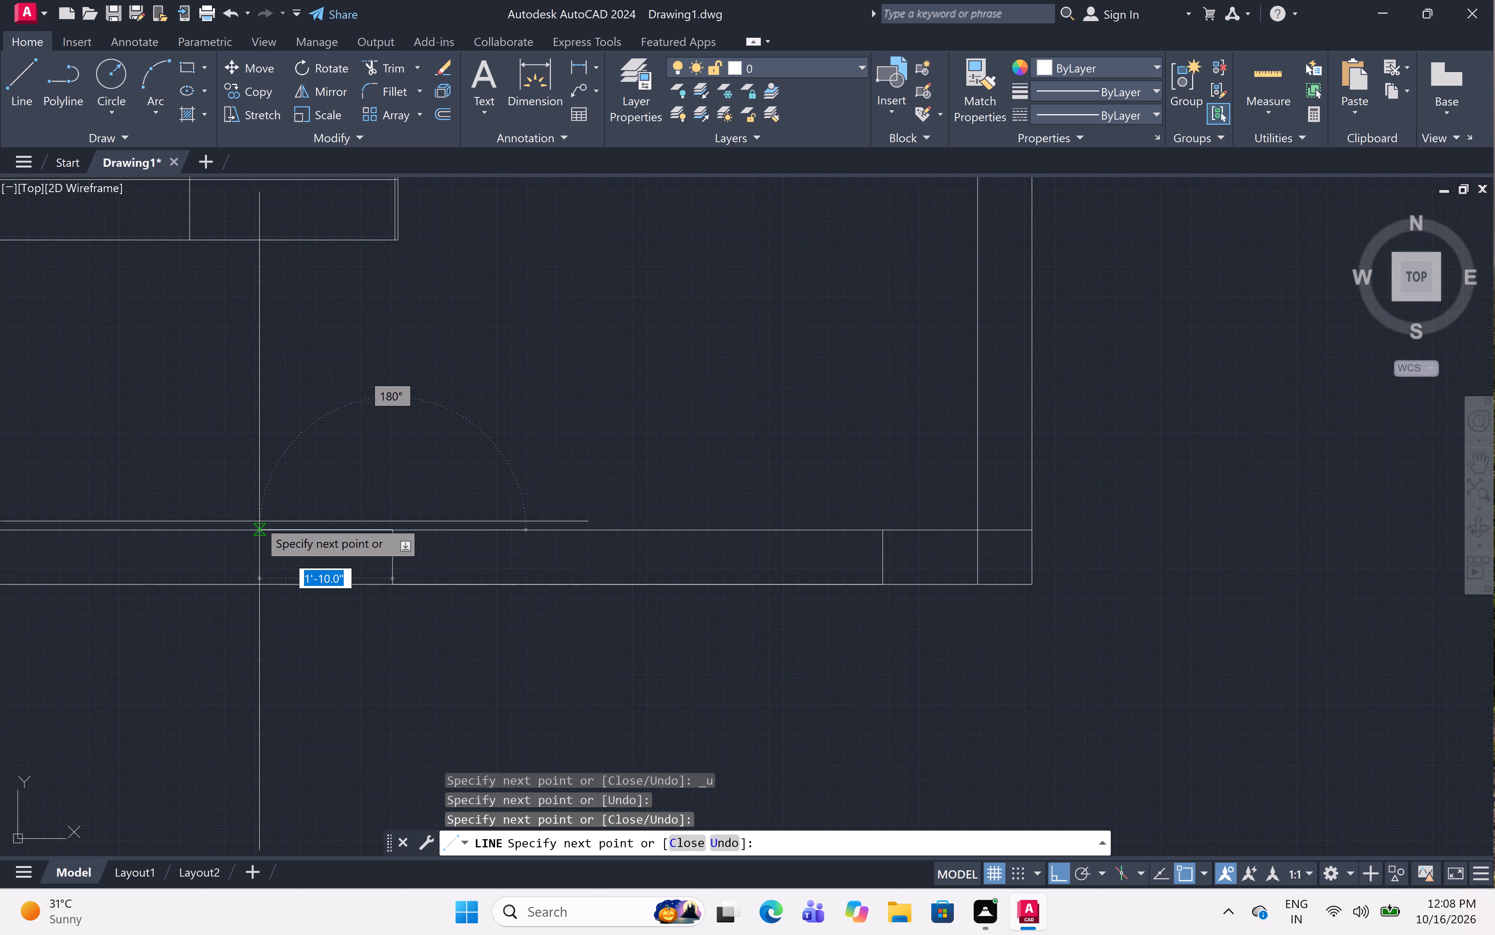
Continue about 2'-7" left along the inner face, down across the wall, and back right along the outer face to the previous cross line.
{"action": "left_click", "coordinate": [205, 532]}
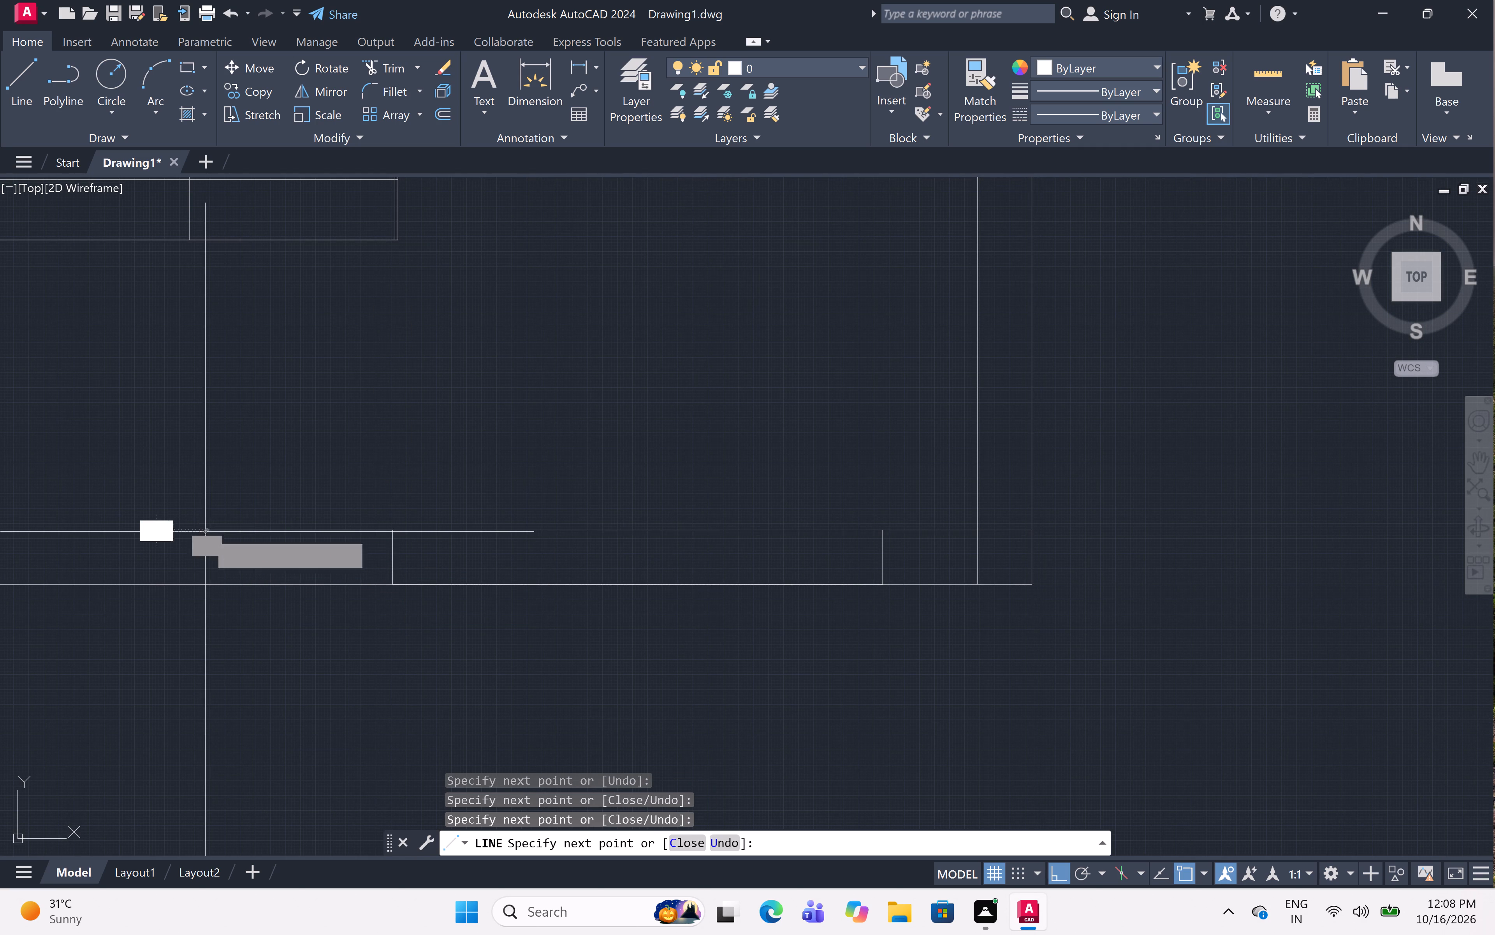
{"action": "left_click", "coordinate": [200, 587]}
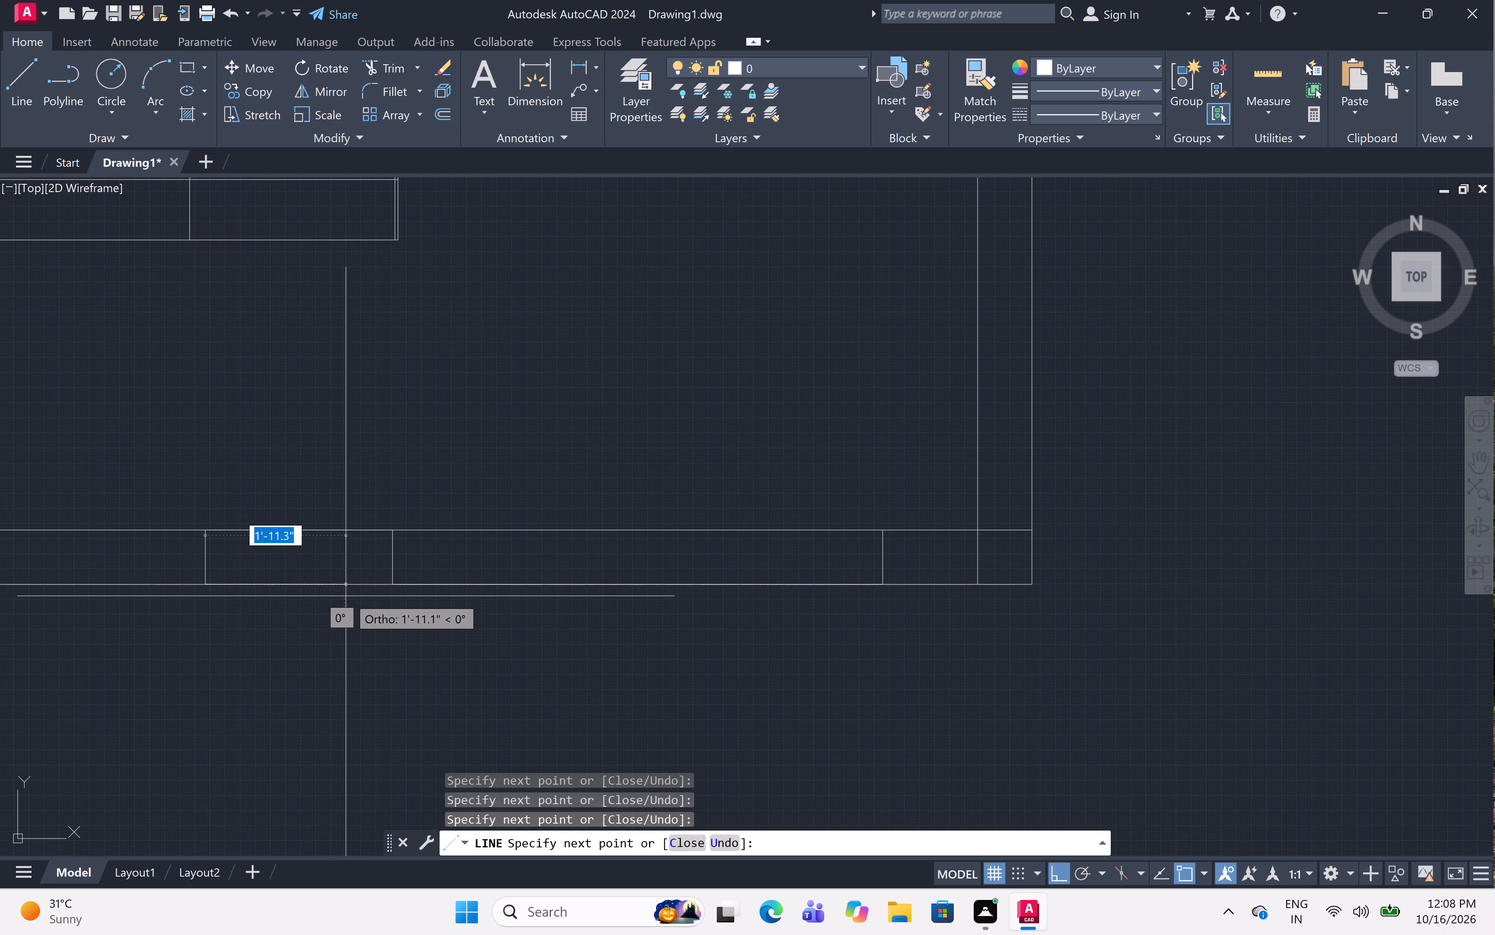
{"action": "left_click", "coordinate": [390, 584]}
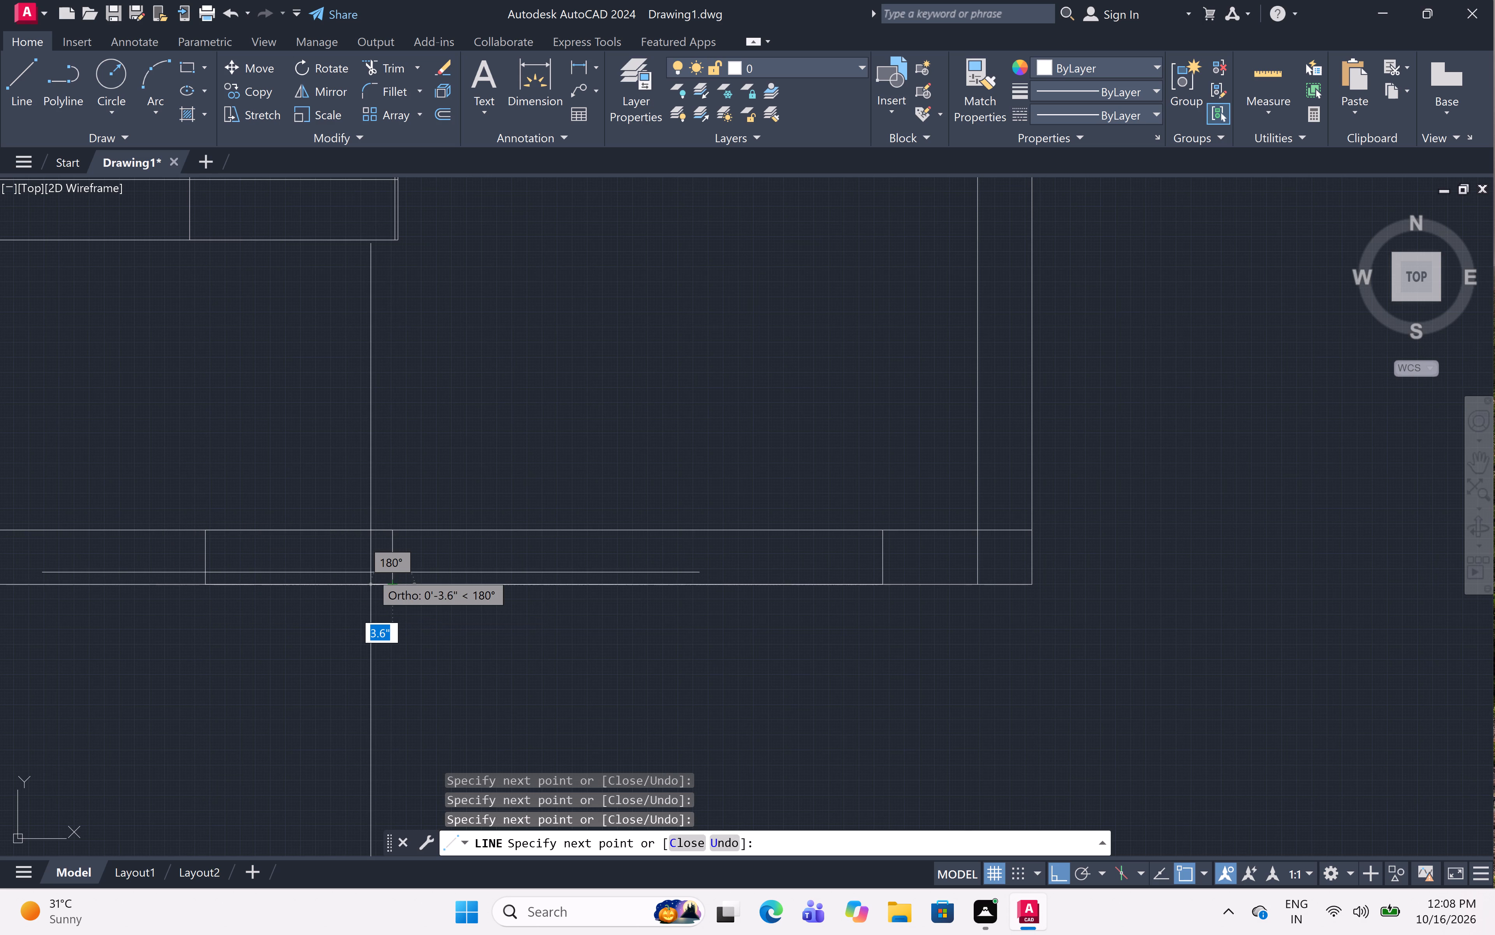
{"action": "scroll", "coordinate": [296, 599], "scroll_direction": "down", "scroll_amount": 2}
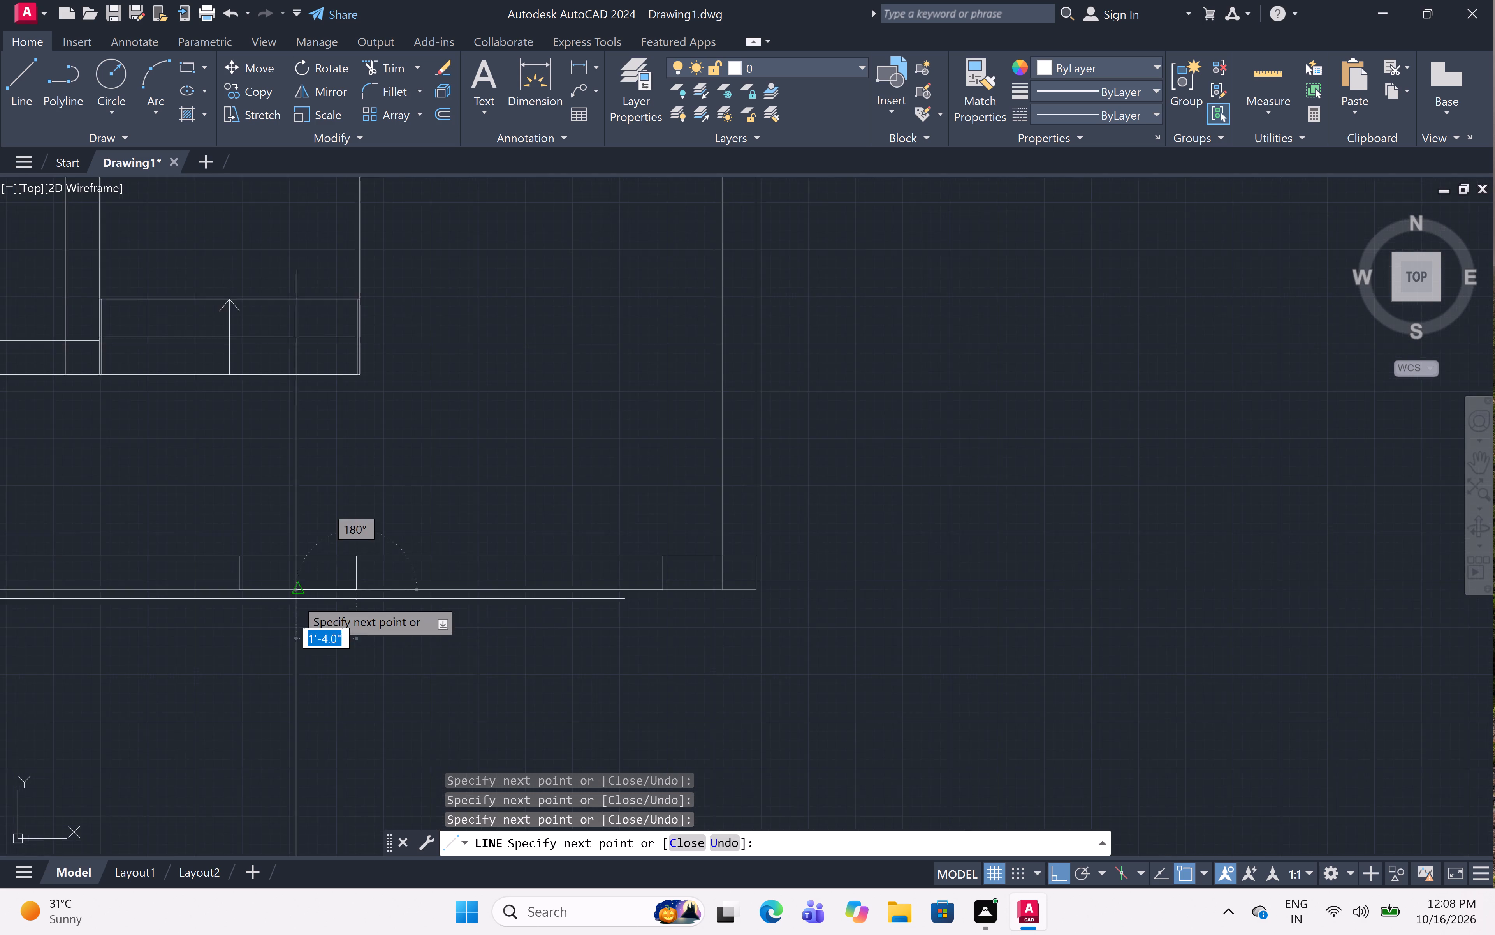
{"action": "key", "text": "space"}
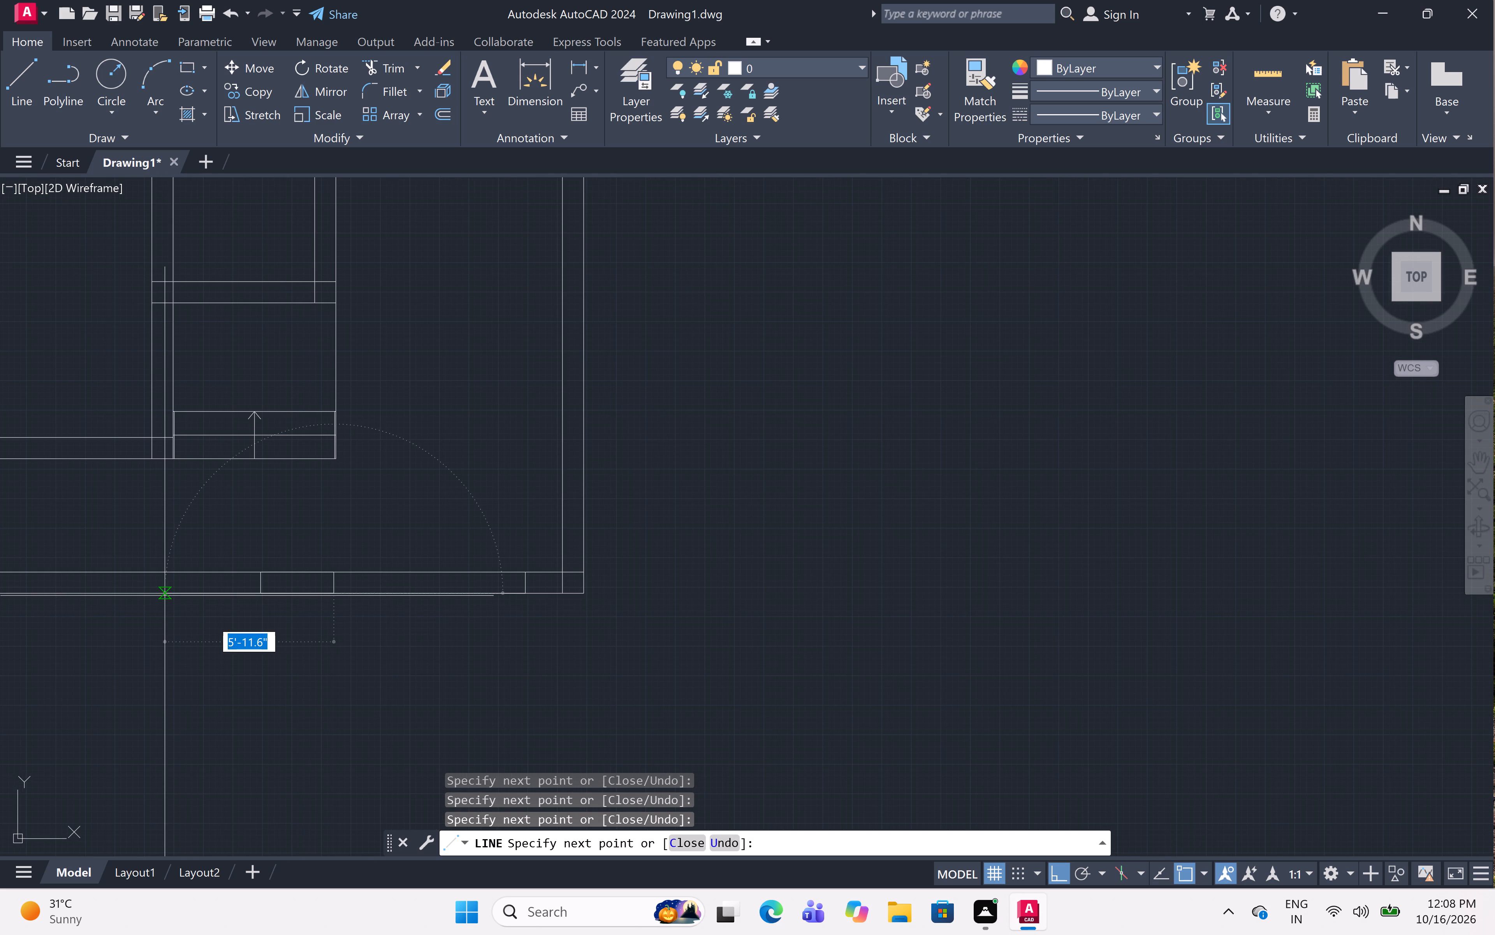
Draw another line across the bottom wall's thickness, roughly below the left end of the entrance steps.
{"action": "key", "text": "space"}
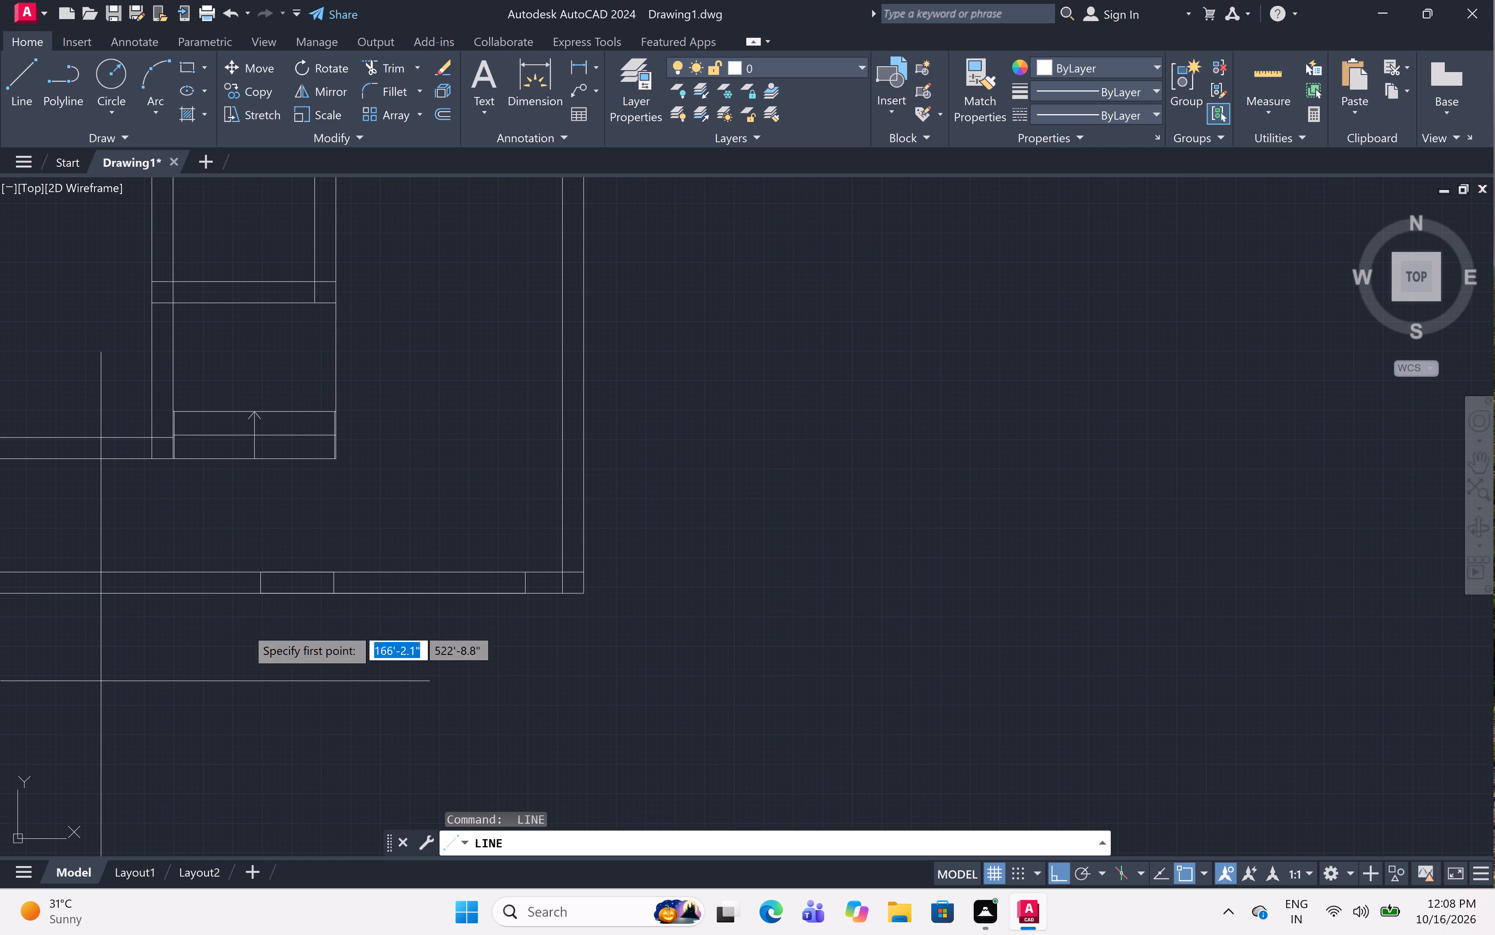
{"action": "middle_click_drag", "start_coordinate": [186, 537], "coordinate": [432, 587]}
{"action": "scroll", "coordinate": [405, 629], "scroll_direction": "up", "scroll_amount": 2}
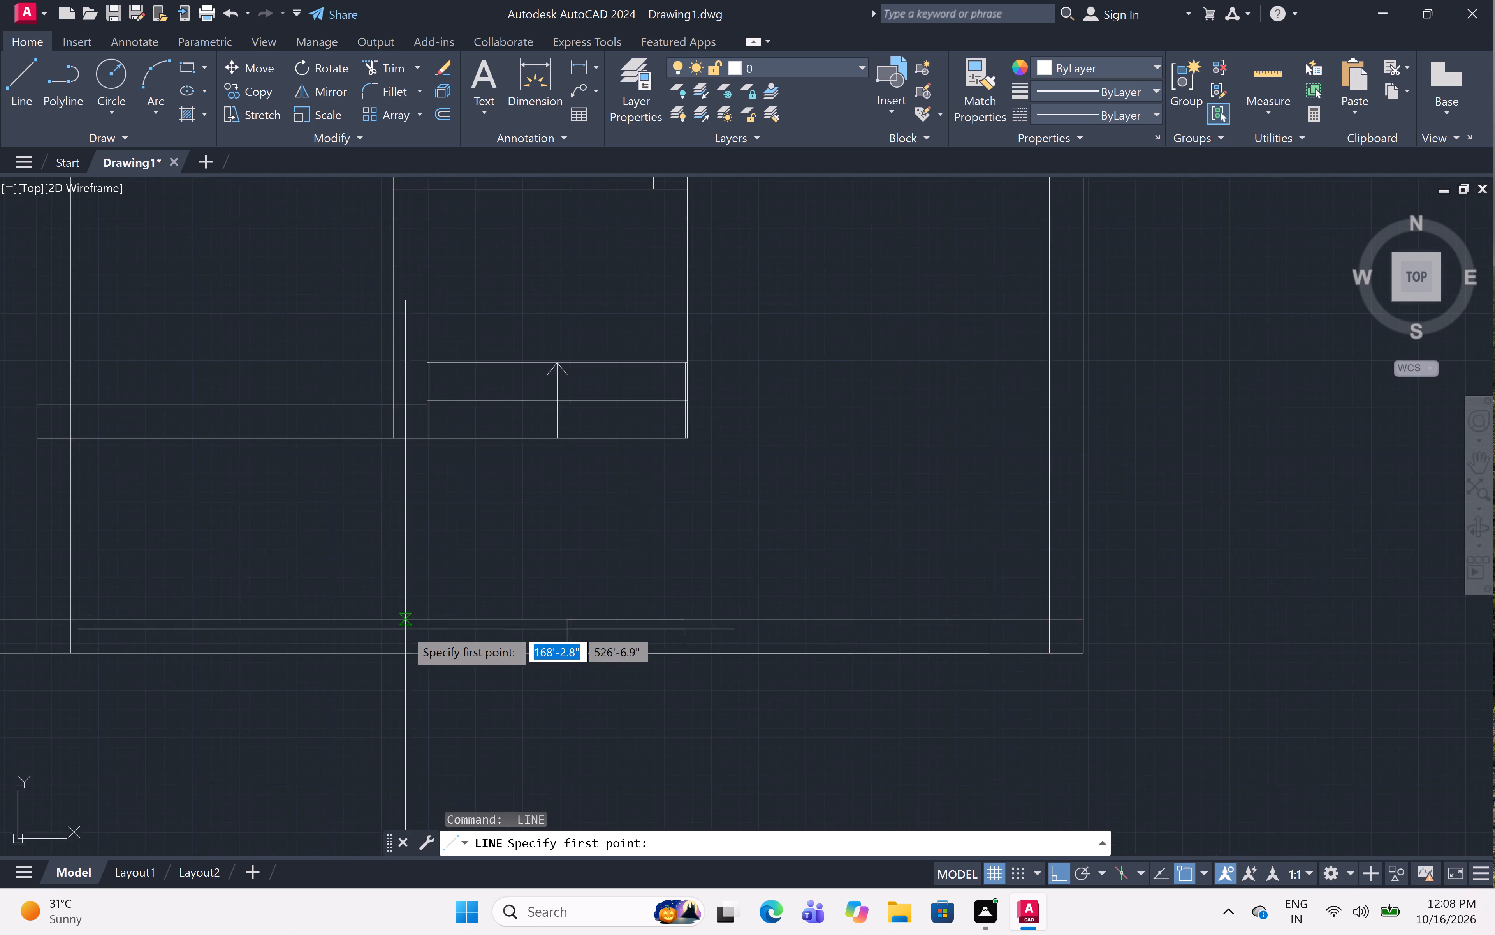
{"action": "left_click", "coordinate": [434, 668]}
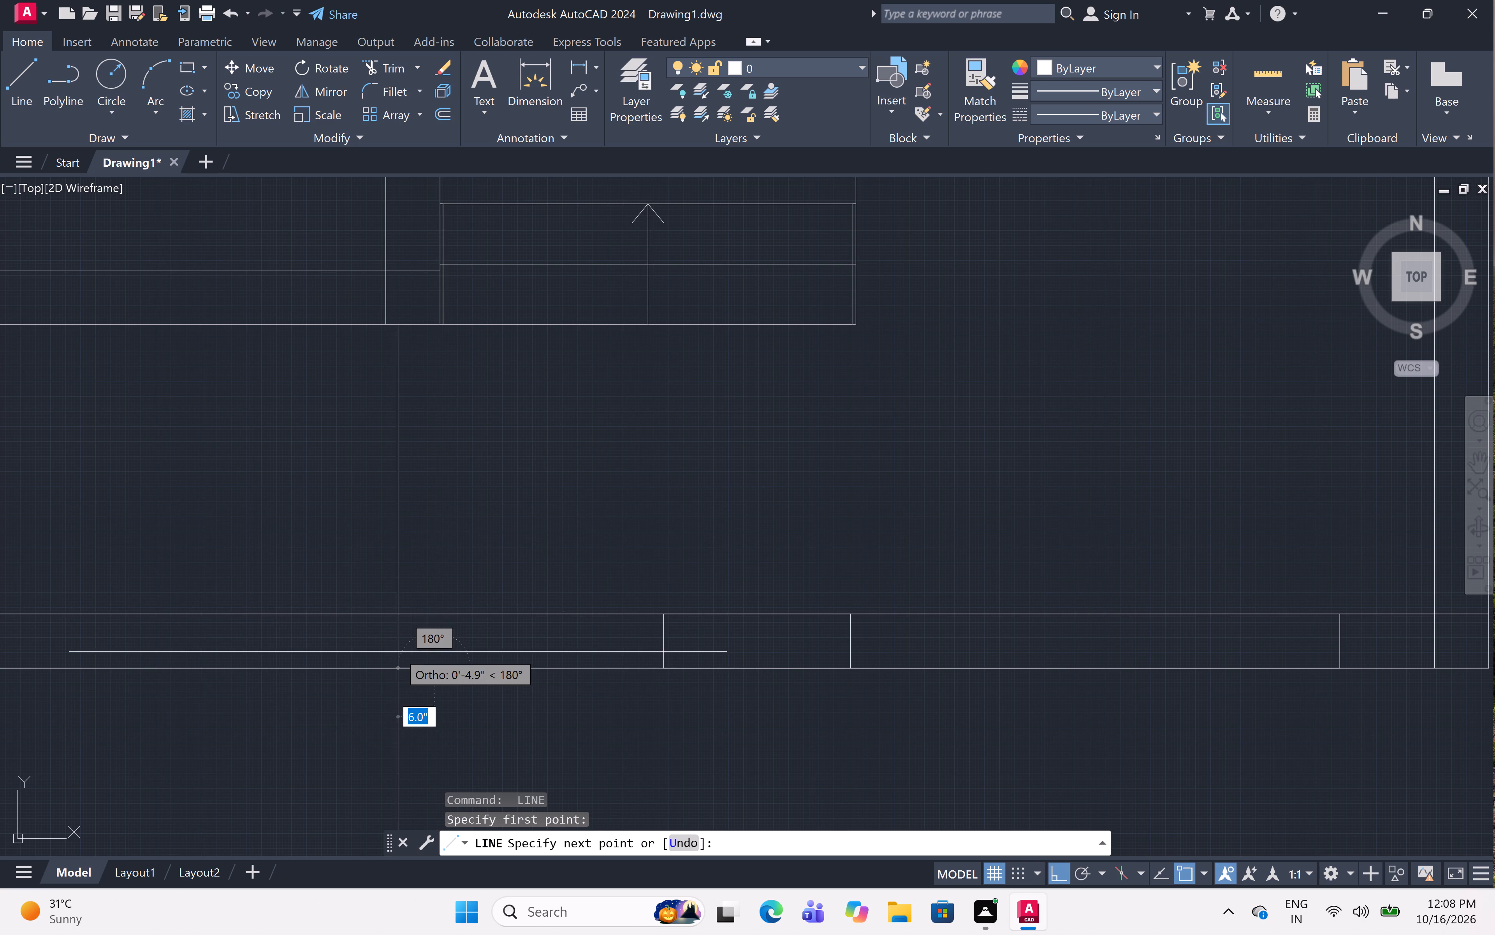
{"action": "left_click", "coordinate": [436, 613]}
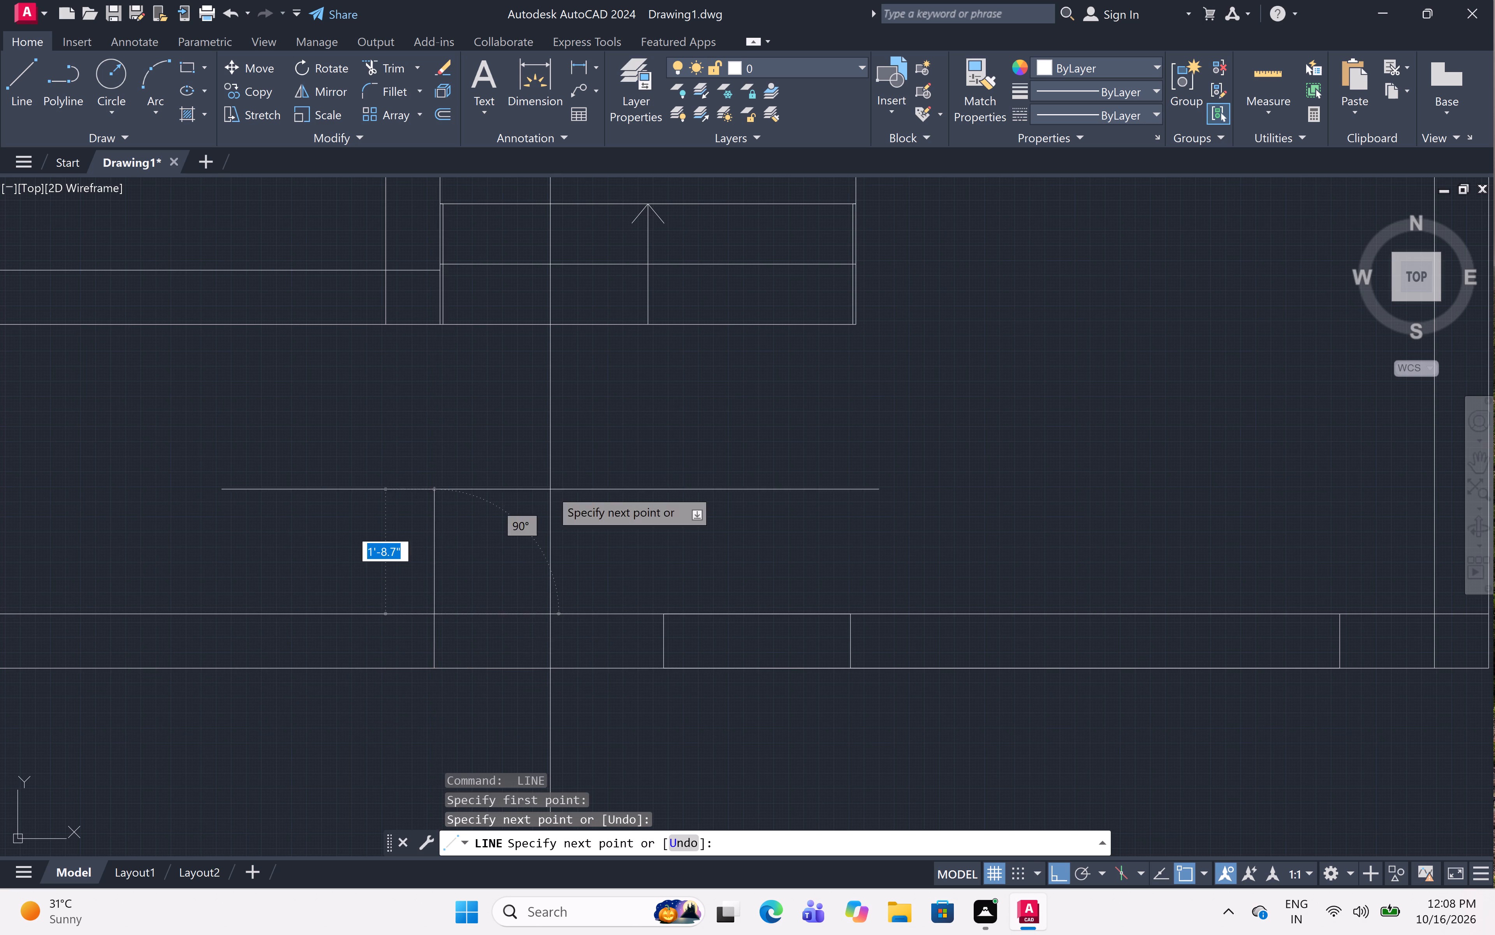
{"action": "key", "text": "Escape"}
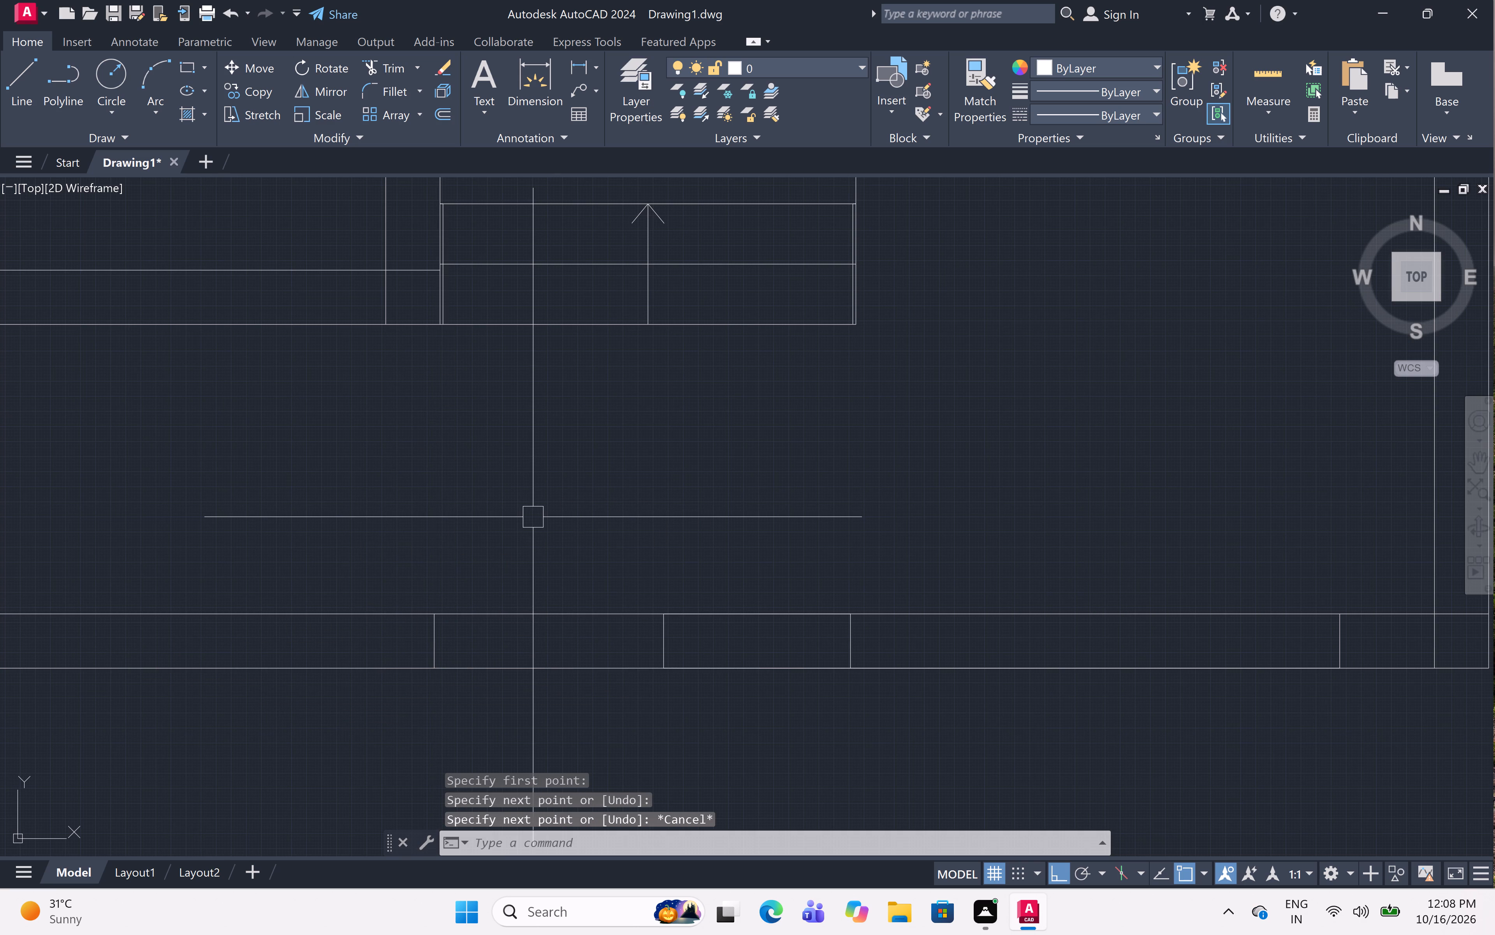
Trim both bottom wall lines between the two leftmost cross lines to make an opening below the entrance steps.
{"action": "type", "text": "tr"}
{"action": "key", "text": "space"}
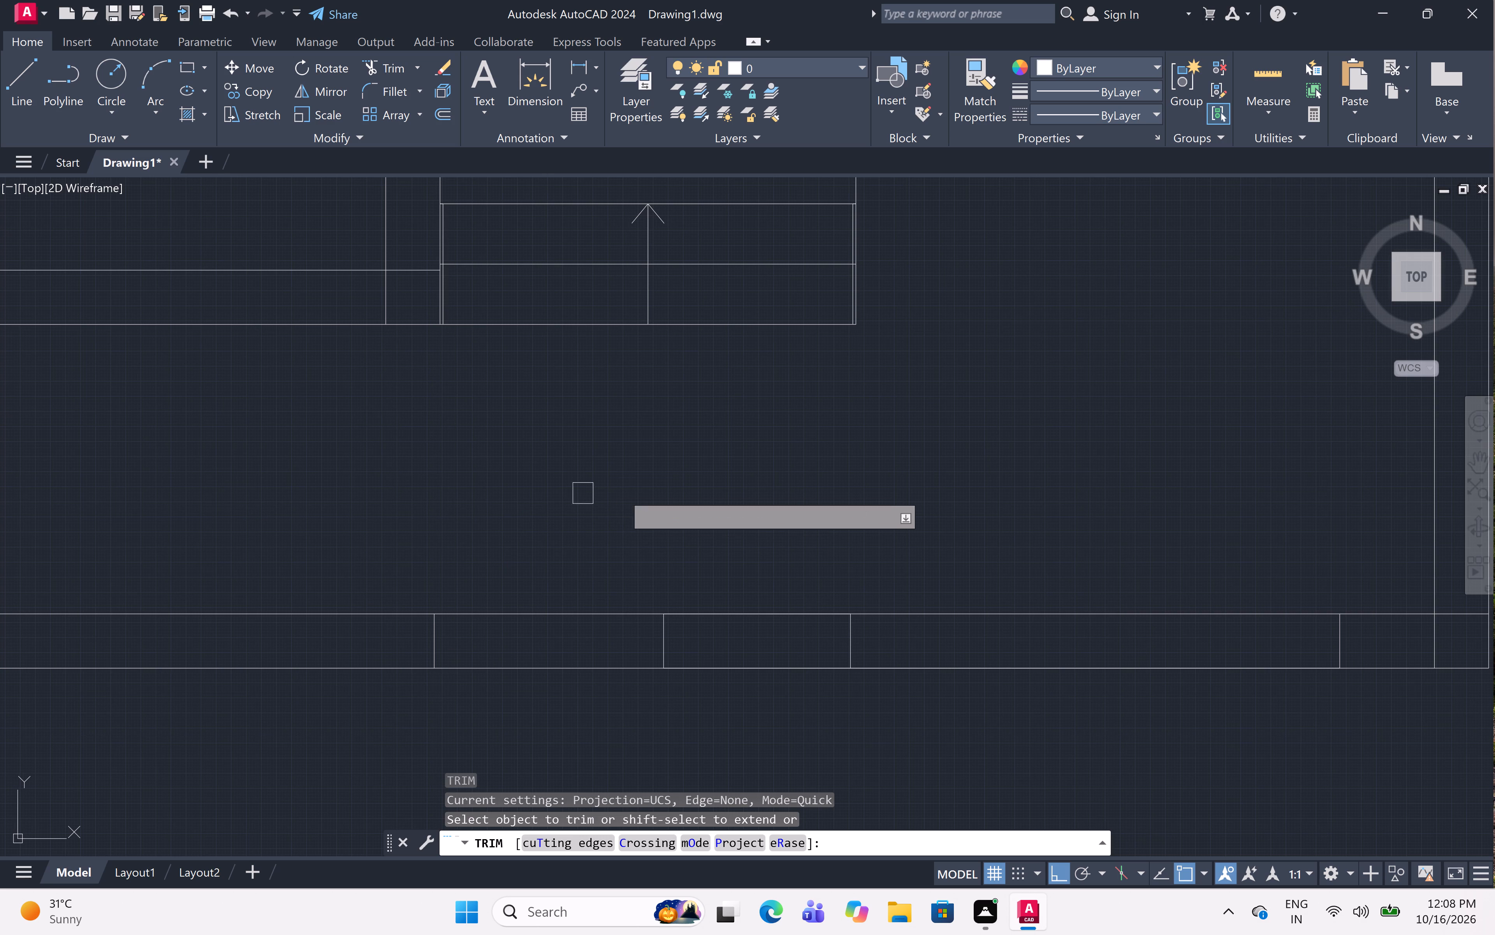
{"action": "left_click", "coordinate": [600, 573]}
{"action": "left_click", "coordinate": [573, 704]}
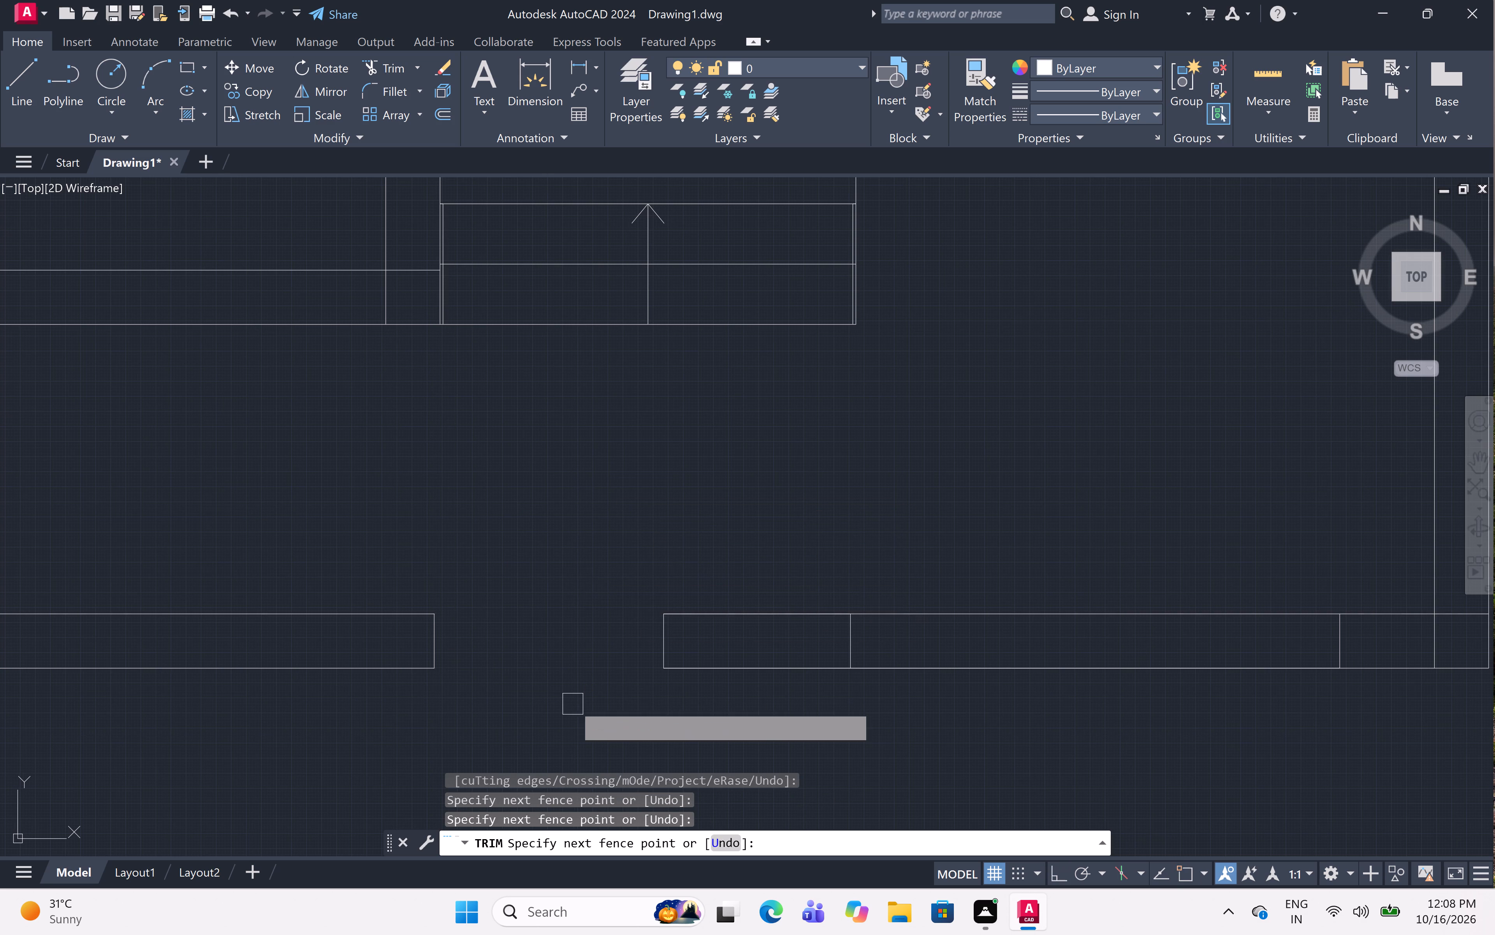
{"action": "scroll", "coordinate": [558, 586], "scroll_direction": "down", "scroll_amount": 3}
{"action": "scroll", "coordinate": [738, 607], "scroll_direction": "up", "scroll_amount": 3}
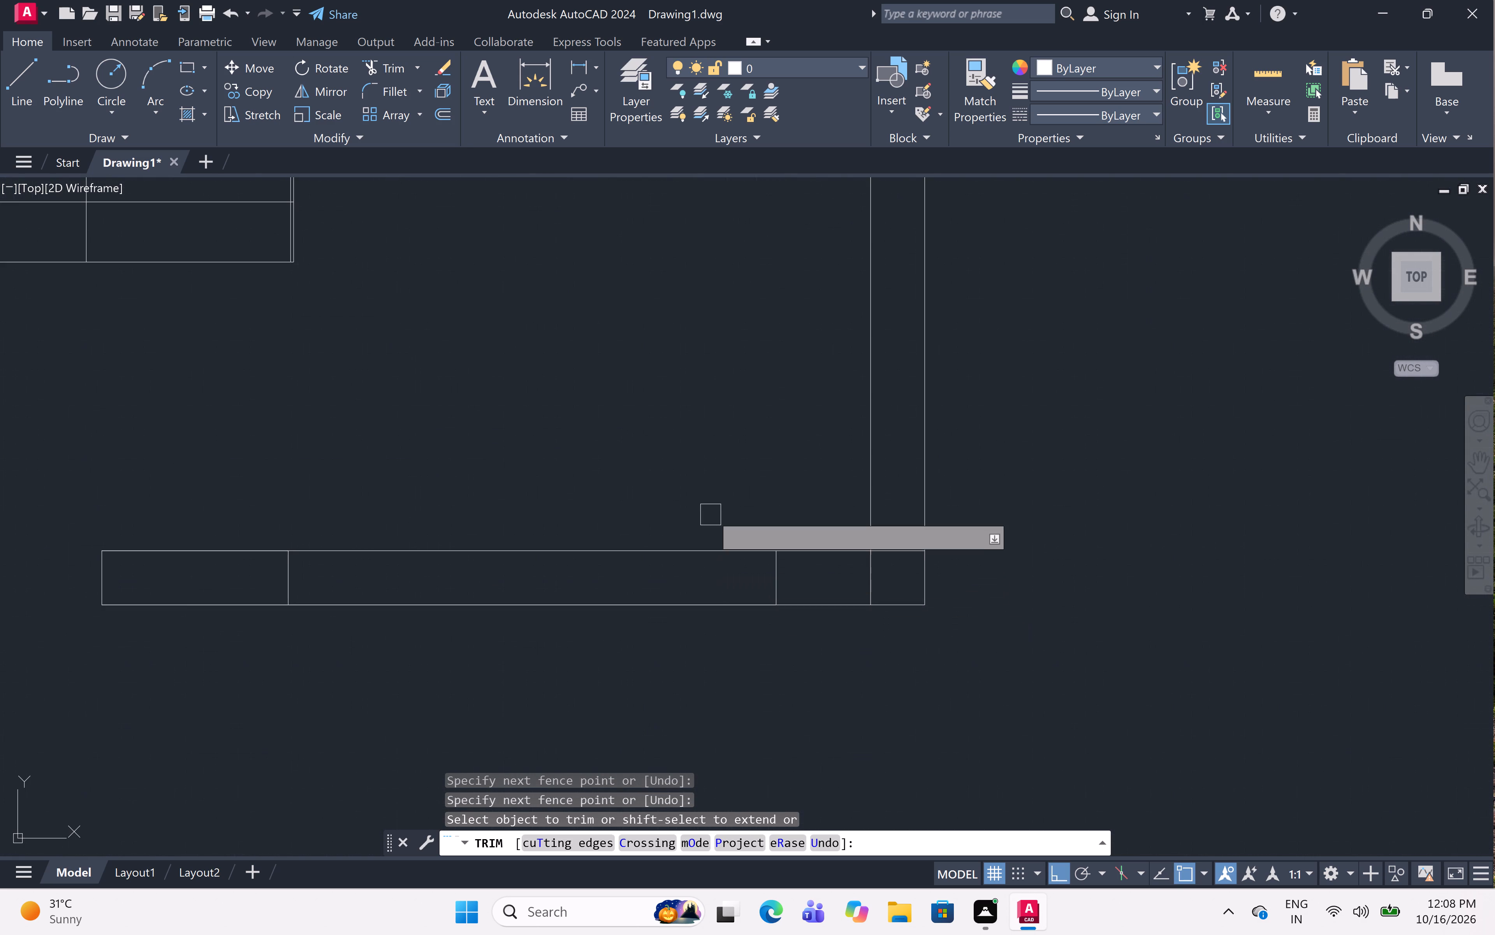
{"action": "key", "text": "Escape"}
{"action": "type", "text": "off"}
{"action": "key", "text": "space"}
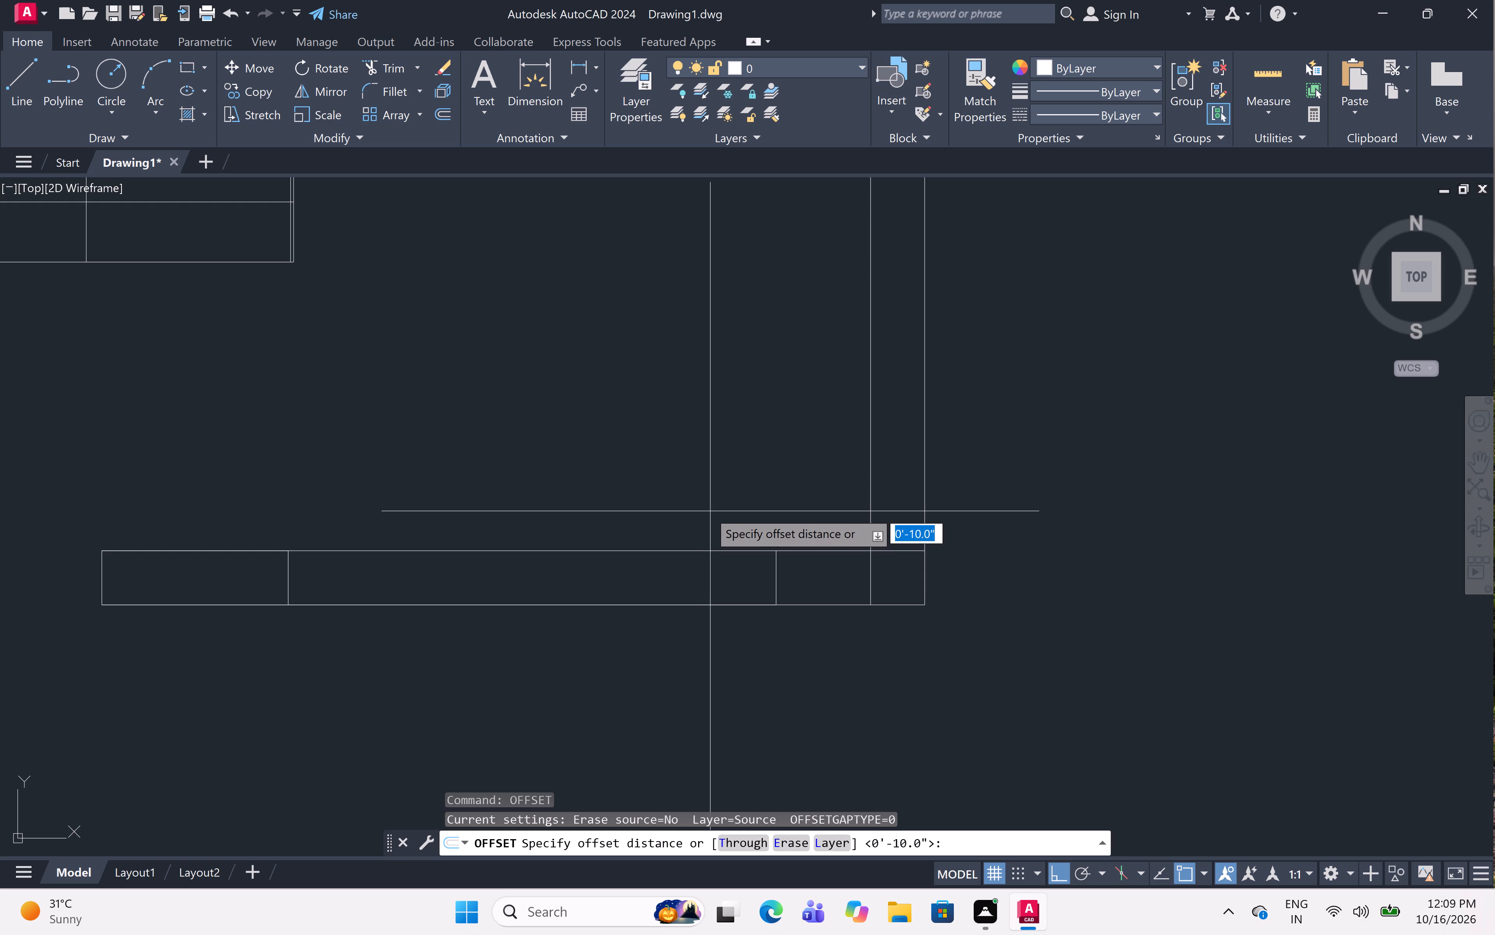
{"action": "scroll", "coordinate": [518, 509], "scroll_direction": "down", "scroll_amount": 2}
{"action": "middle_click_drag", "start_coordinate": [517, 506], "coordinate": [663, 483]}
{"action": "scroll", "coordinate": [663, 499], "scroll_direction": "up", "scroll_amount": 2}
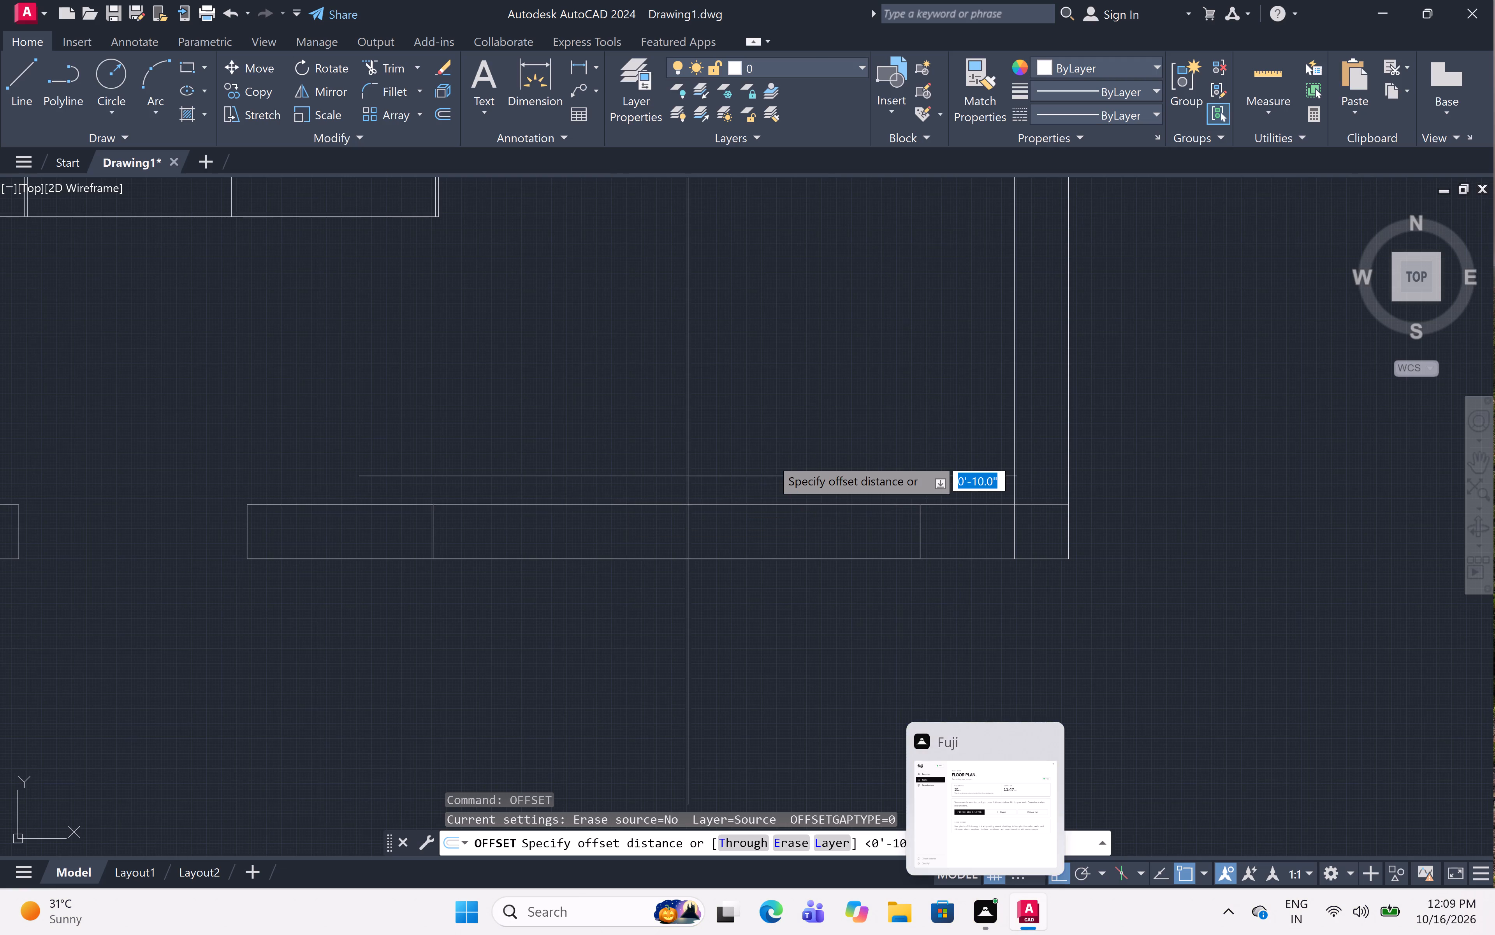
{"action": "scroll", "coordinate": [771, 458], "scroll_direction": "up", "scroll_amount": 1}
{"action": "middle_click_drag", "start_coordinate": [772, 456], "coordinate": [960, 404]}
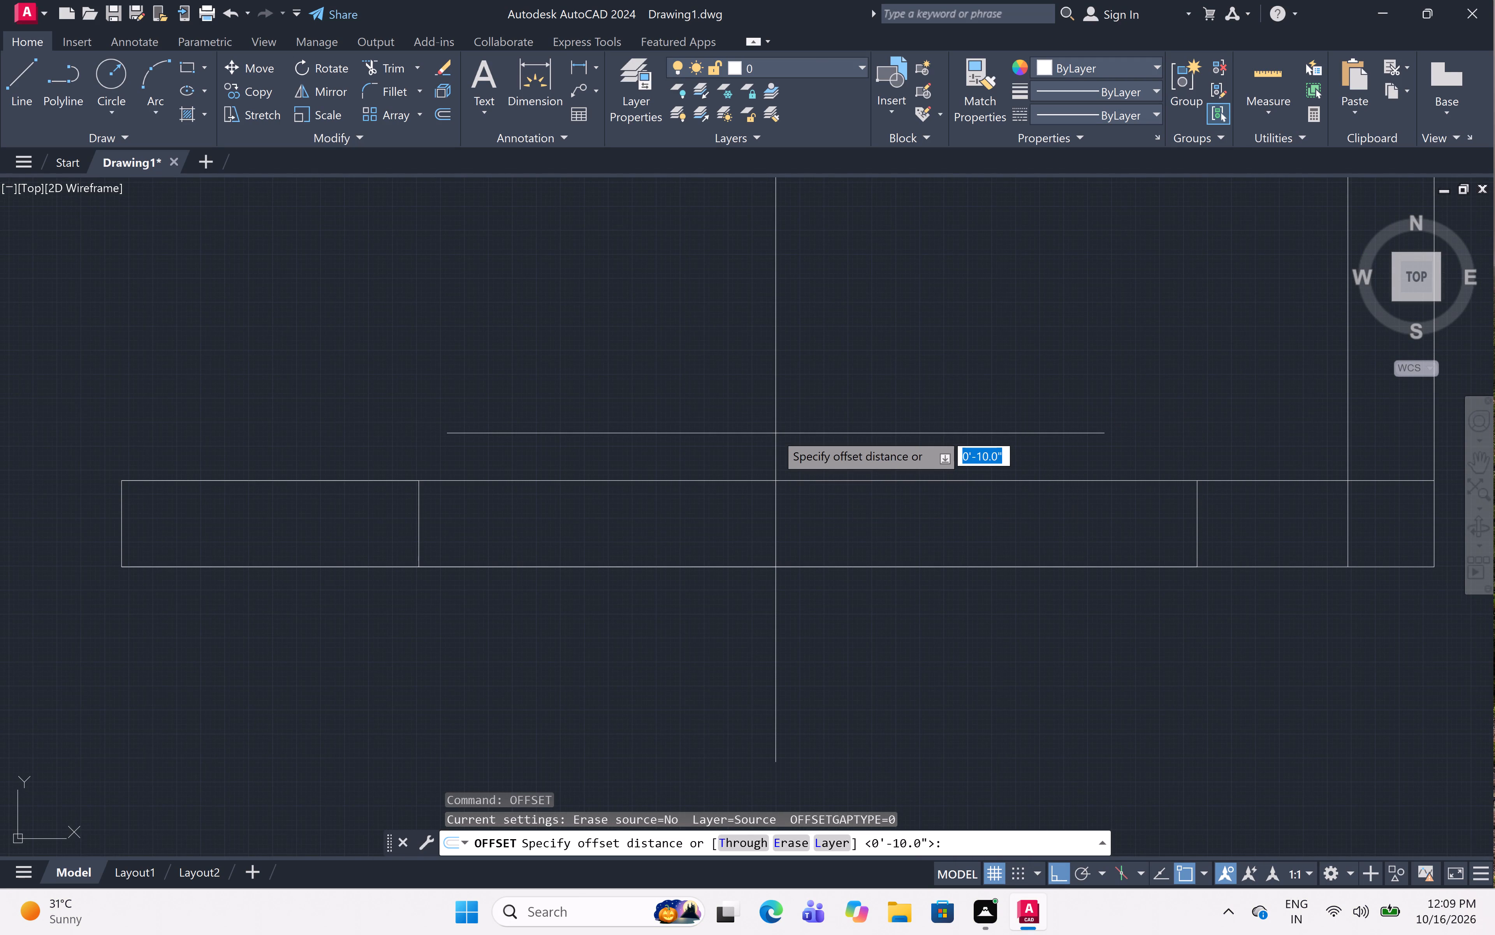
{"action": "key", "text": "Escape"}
Offset the bottom wall's inner and outer face lines 2.5" into the wall thickness at the window position near the bottom-right corner.
{"action": "type", "text": "off"}
{"action": "key", "text": "space"}
{"action": "key", "text": "2"}
{"action": "key", "text": "BackSpace"}
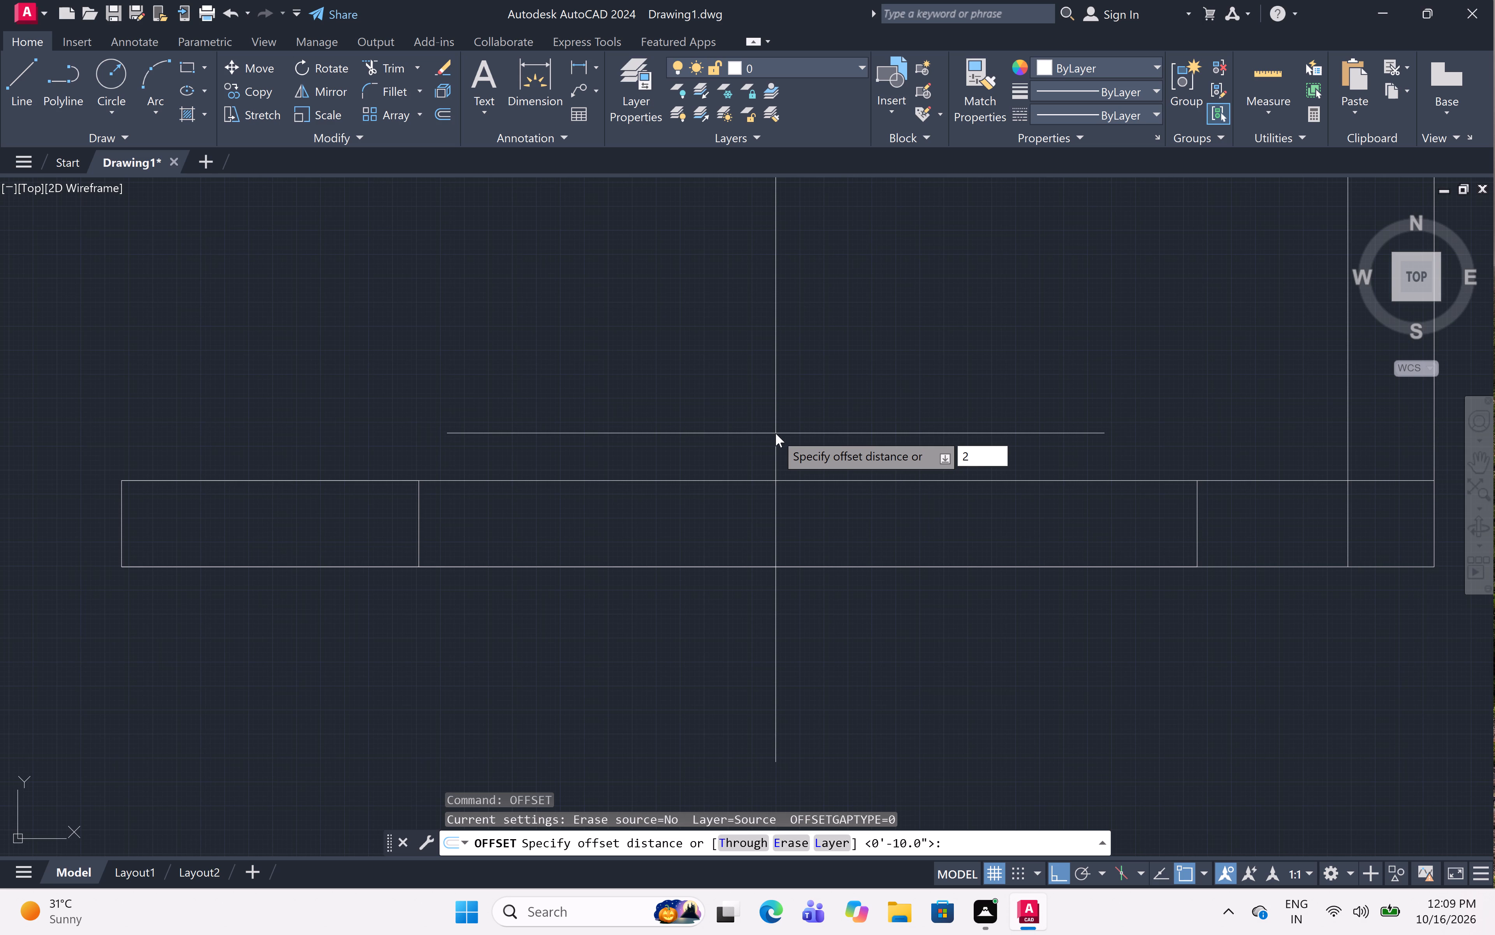
{"action": "key", "text": "1"}
{"action": "key", "text": "BackSpace"}
{"action": "key", "text": "2"}
{"action": "type", "text": ".5"}
{"action": "key", "text": "shift+quotedbl"}
{"action": "key", "text": "space"}
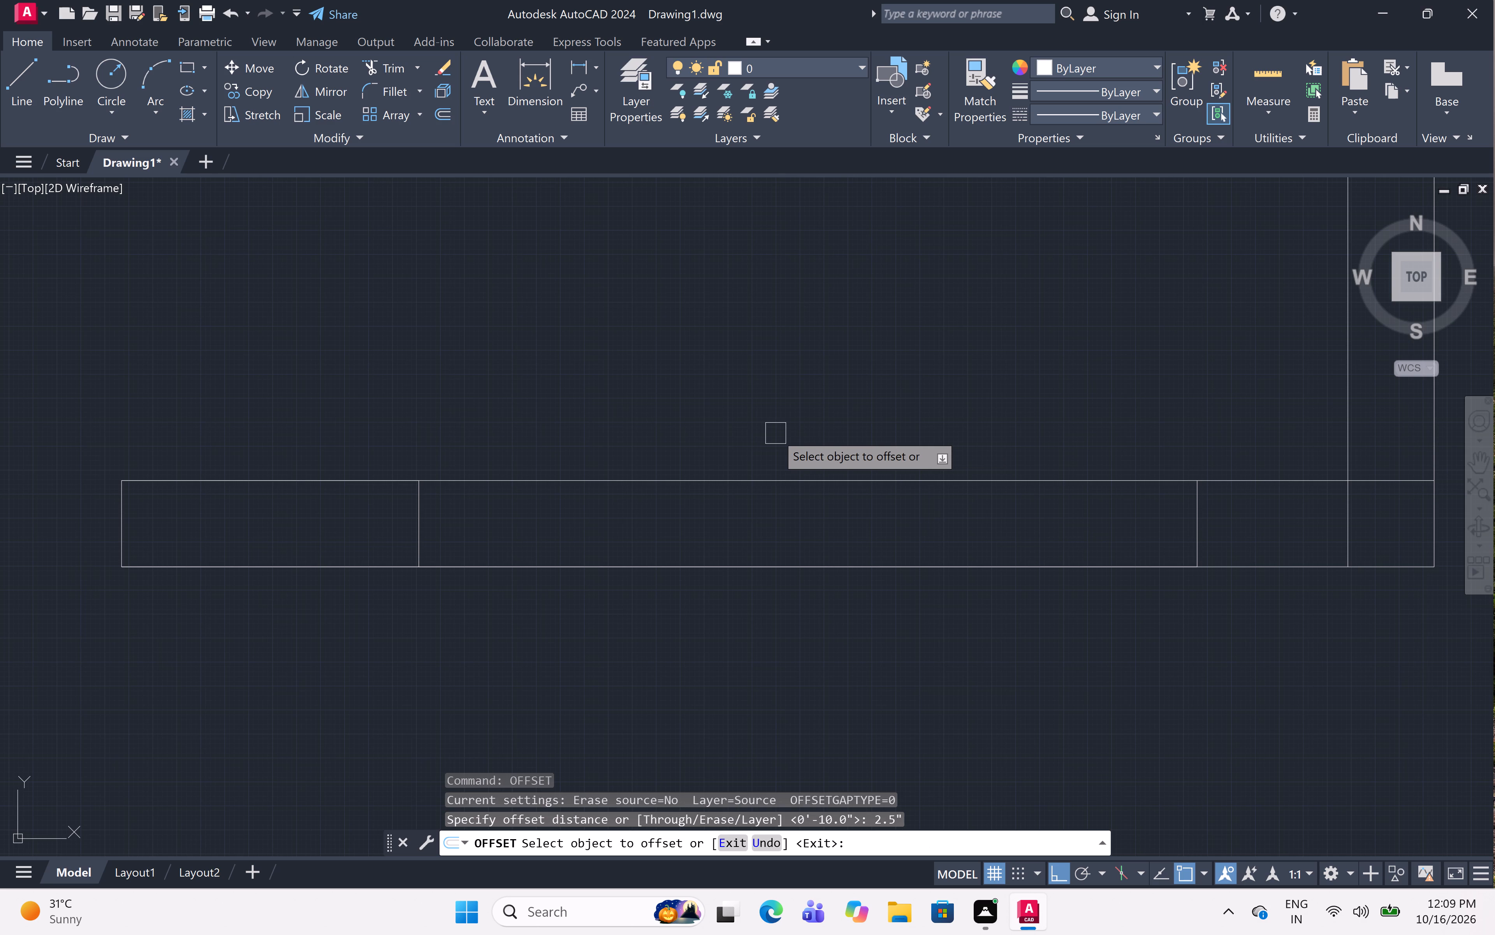
{"action": "left_click", "coordinate": [756, 482]}
{"action": "left_click", "coordinate": [758, 528]}
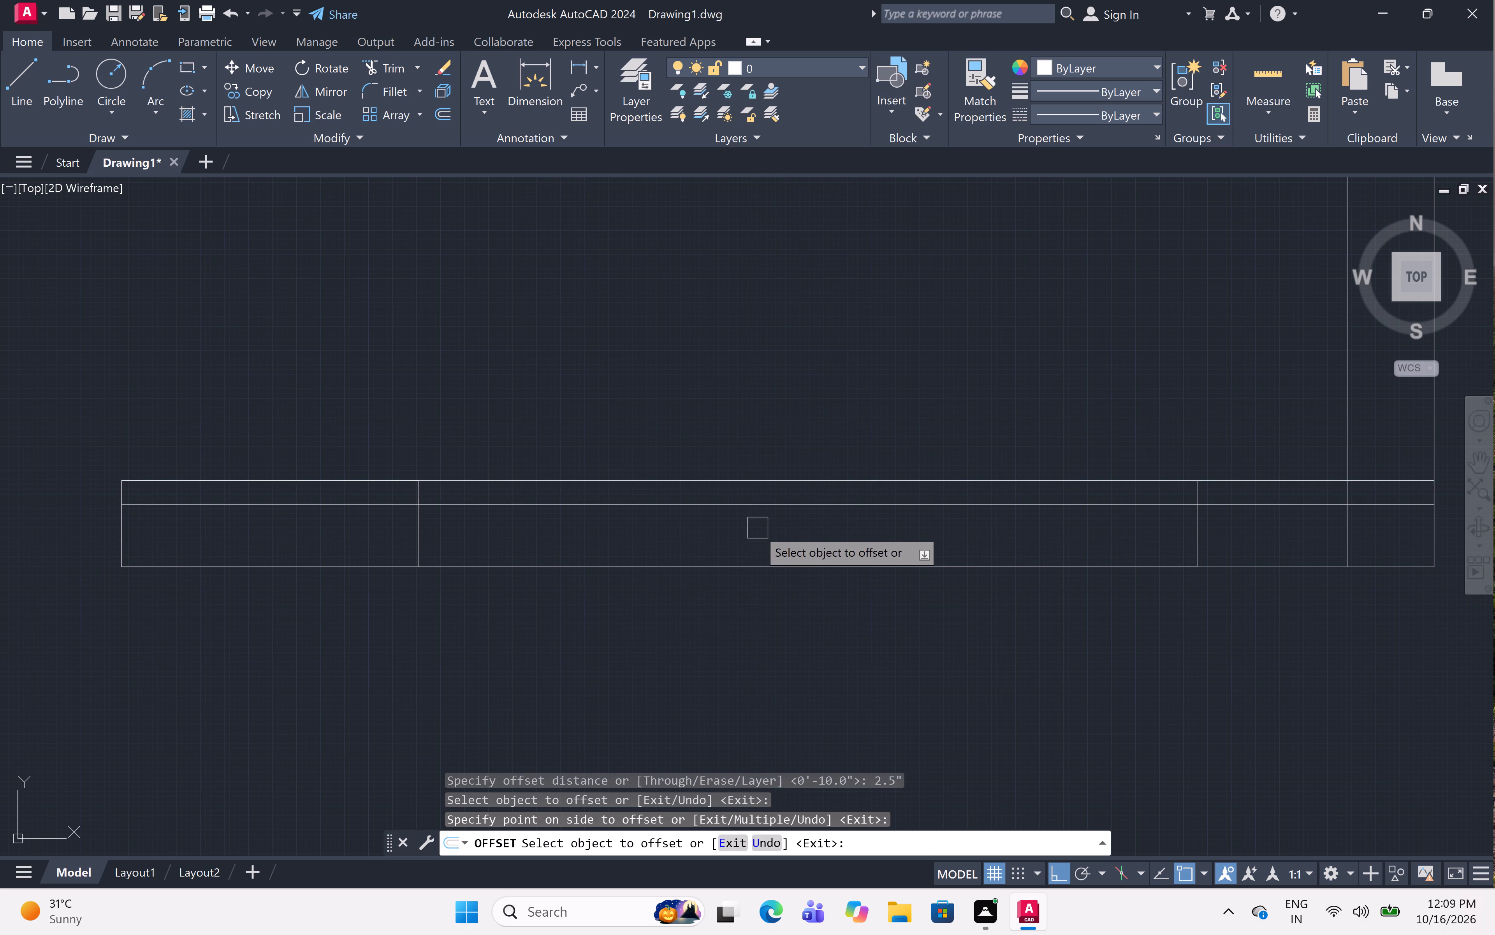
{"action": "left_click", "coordinate": [757, 574]}
{"action": "left_click", "coordinate": [770, 503]}
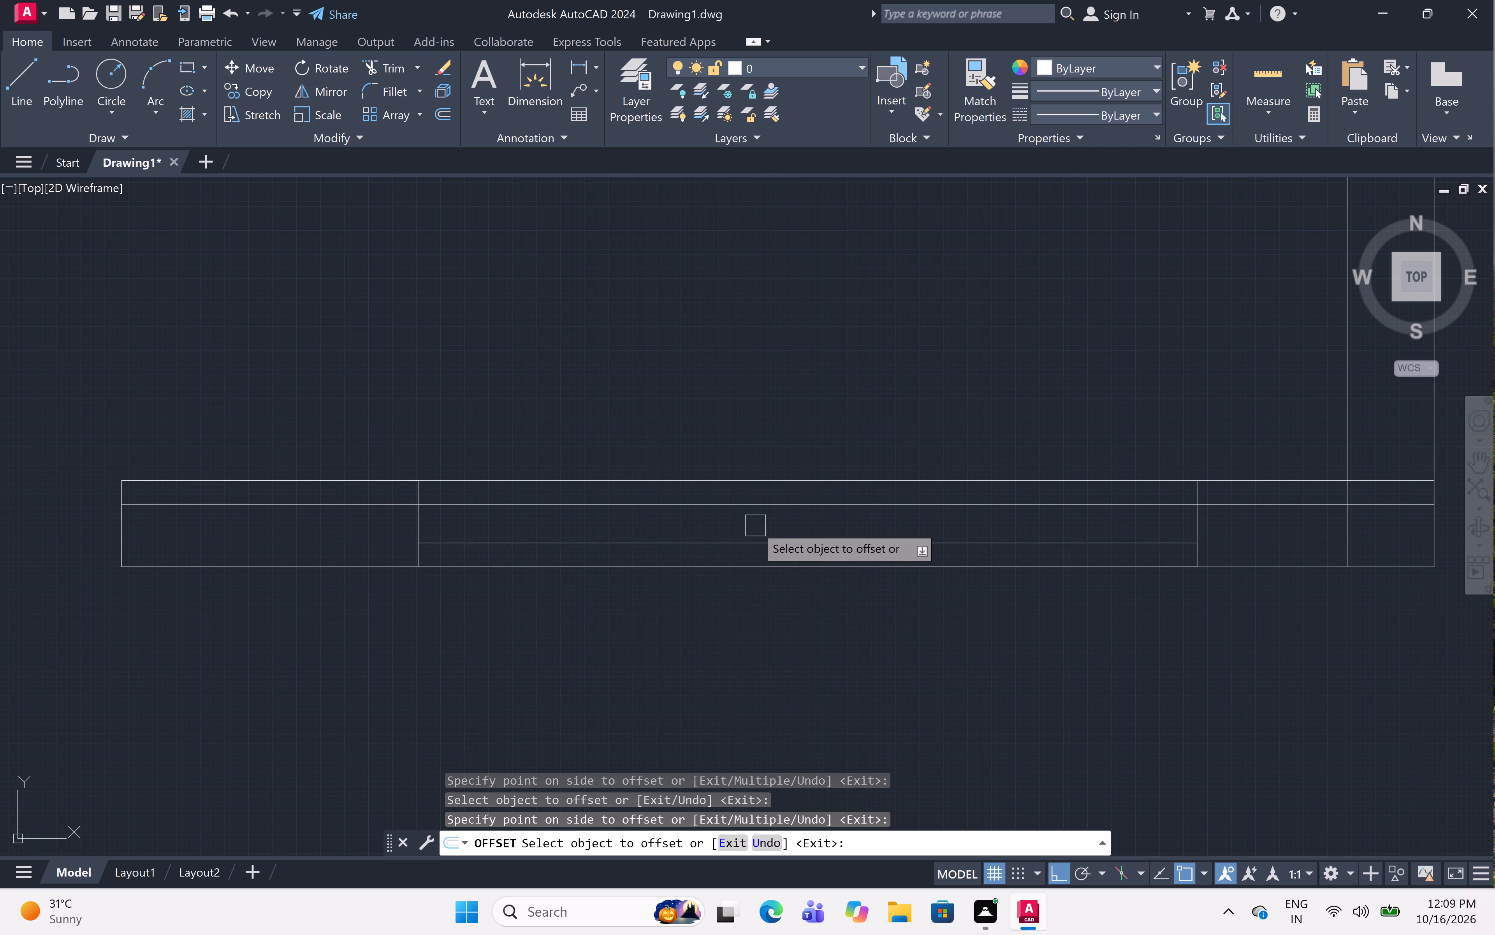
{"action": "key", "text": "Escape"}
Draw a line about 6'-9" long along the middle of the wall thickness, joining the midpoints of the window's two end lines.
{"action": "type", "text": "l"}
{"action": "key", "text": "space"}
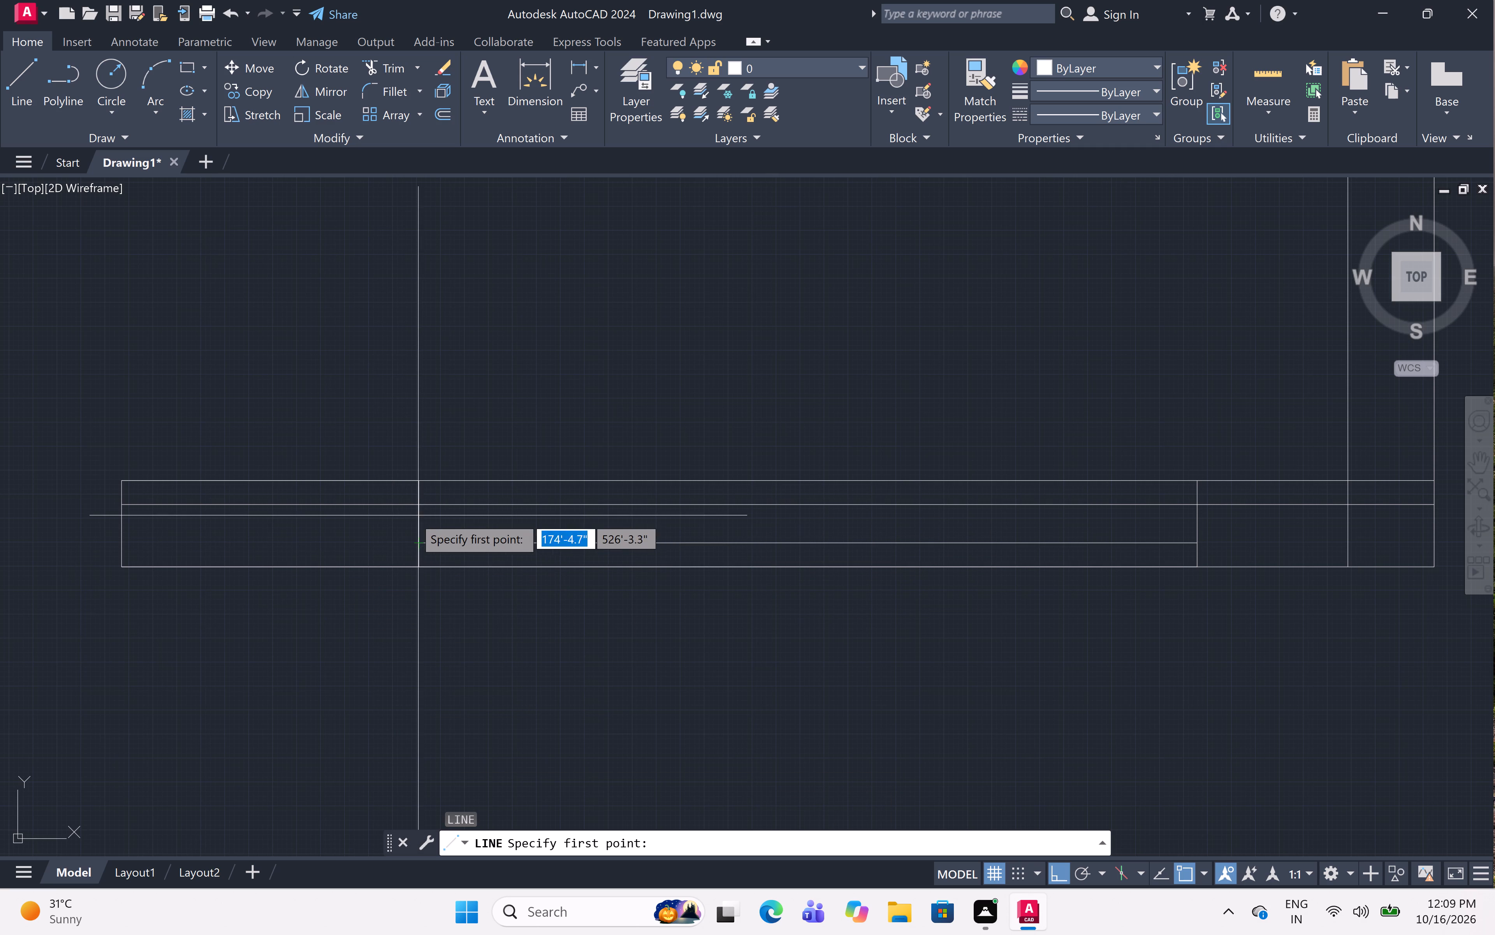
{"action": "left_click", "coordinate": [419, 524]}
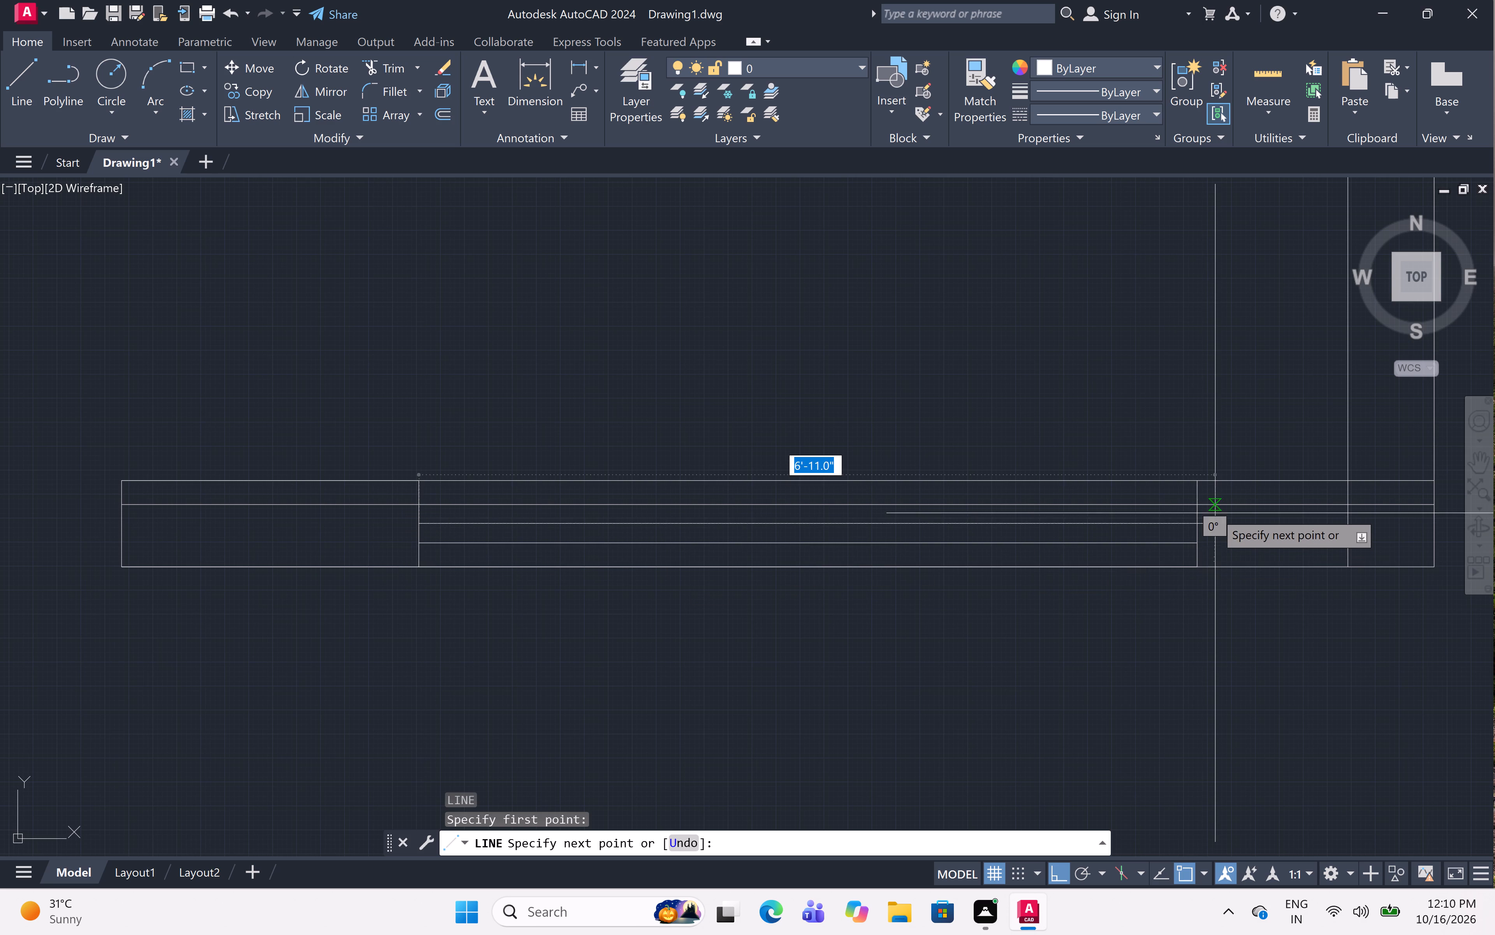
{"action": "left_click", "coordinate": [1200, 521]}
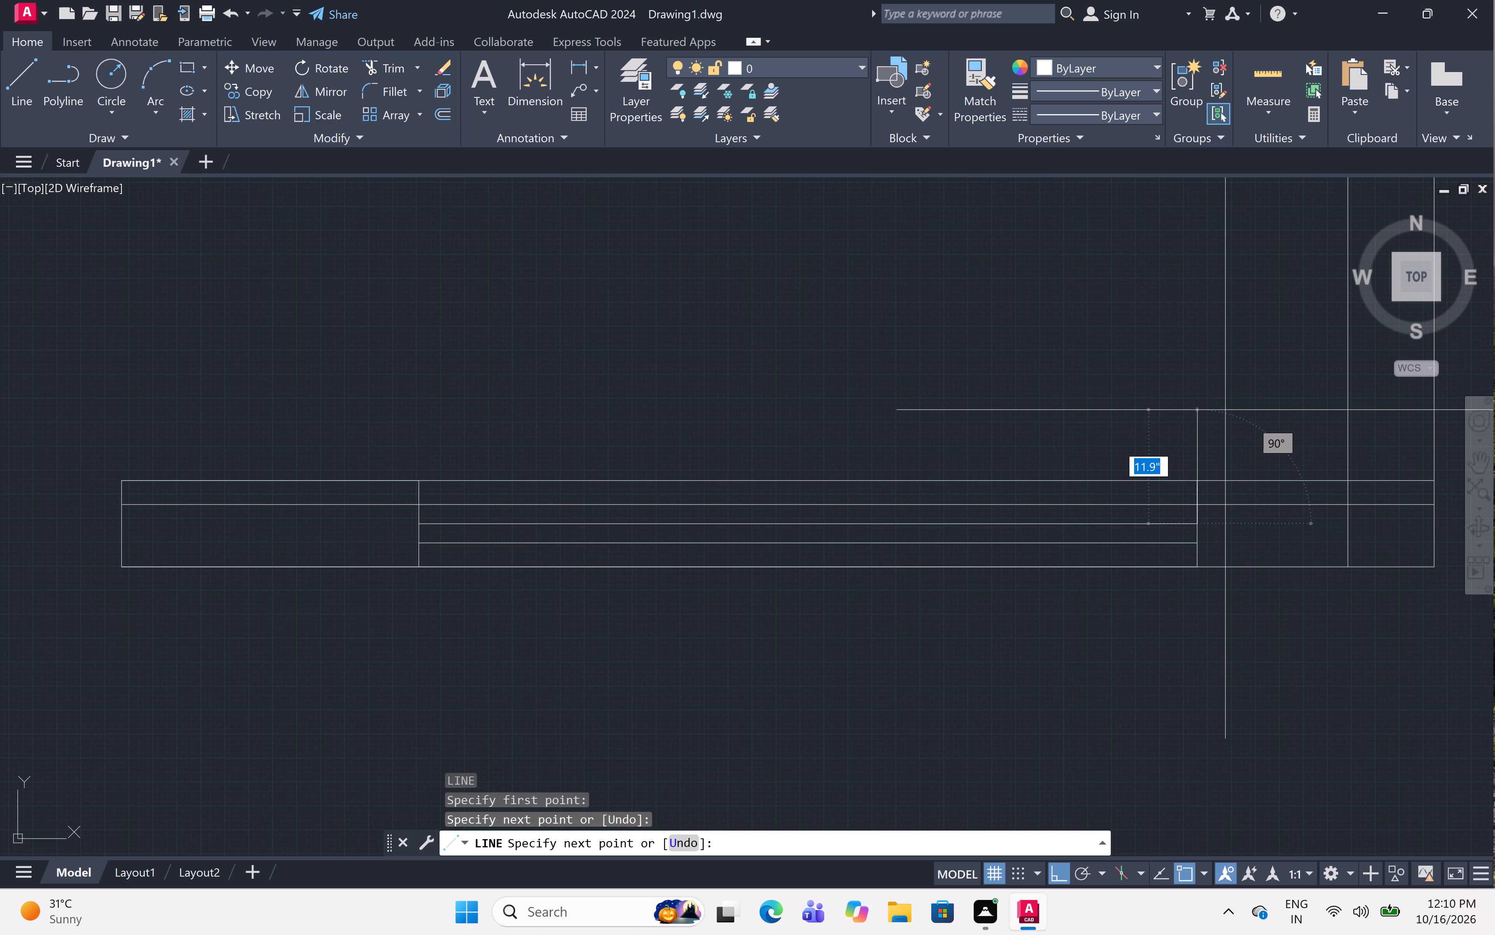
{"action": "key", "text": "Escape"}
Trim the offset line's overhangs beyond both window ends, and both wall face lines between the window's end lines.
{"action": "type", "text": "tr"}
{"action": "key", "text": "space"}
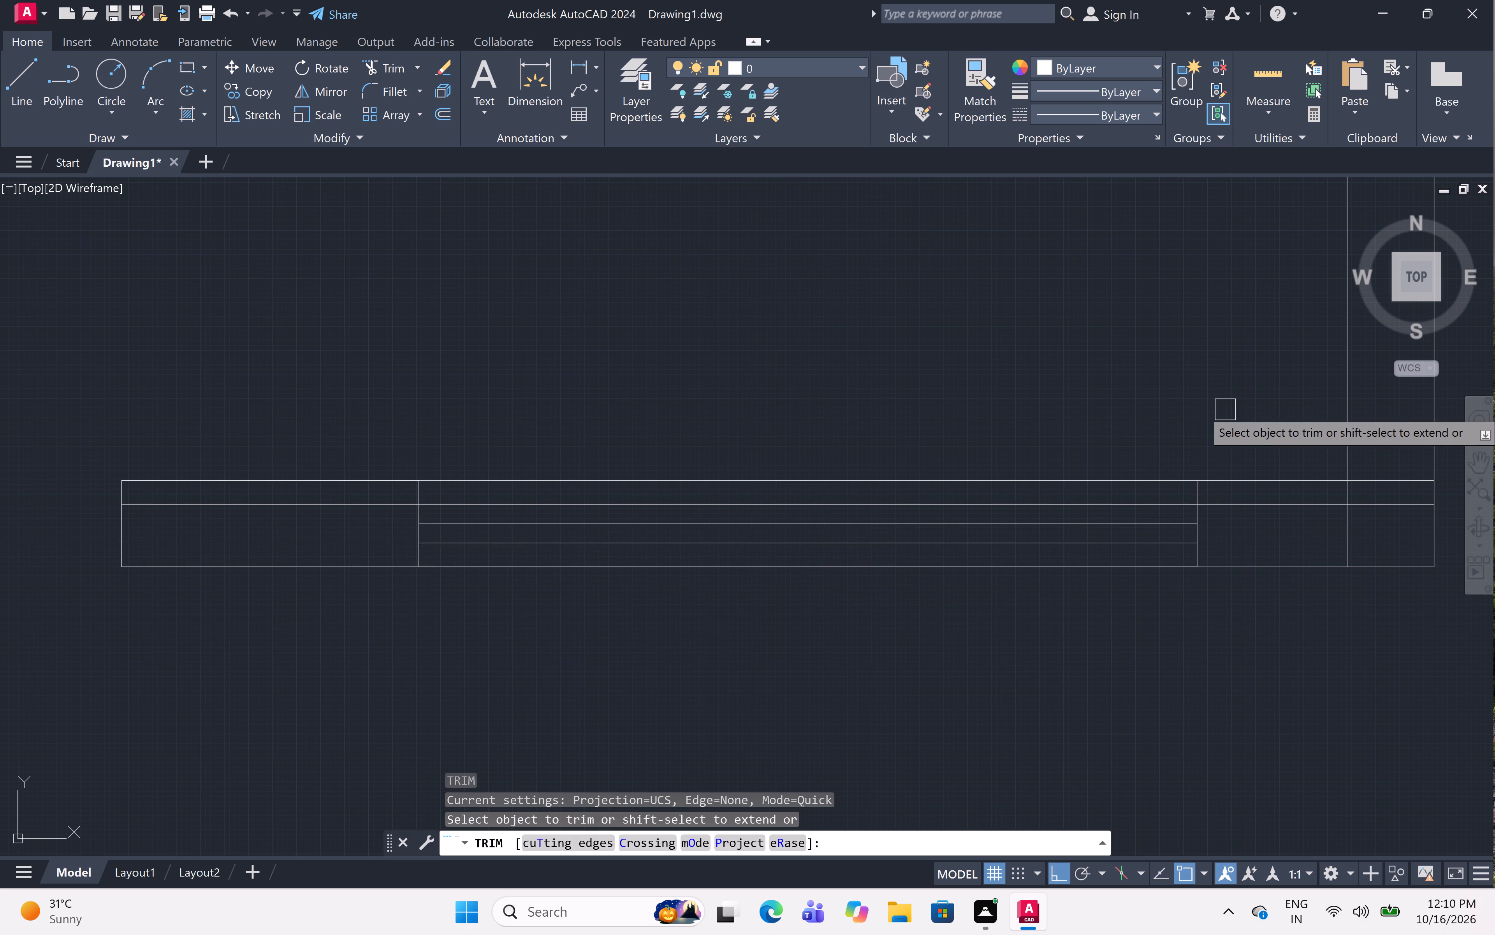
{"action": "left_click", "coordinate": [329, 512]}
{"action": "scroll", "coordinate": [322, 474], "scroll_direction": "down", "scroll_amount": 3}
{"action": "scroll", "coordinate": [641, 489], "scroll_direction": "up", "scroll_amount": 3}
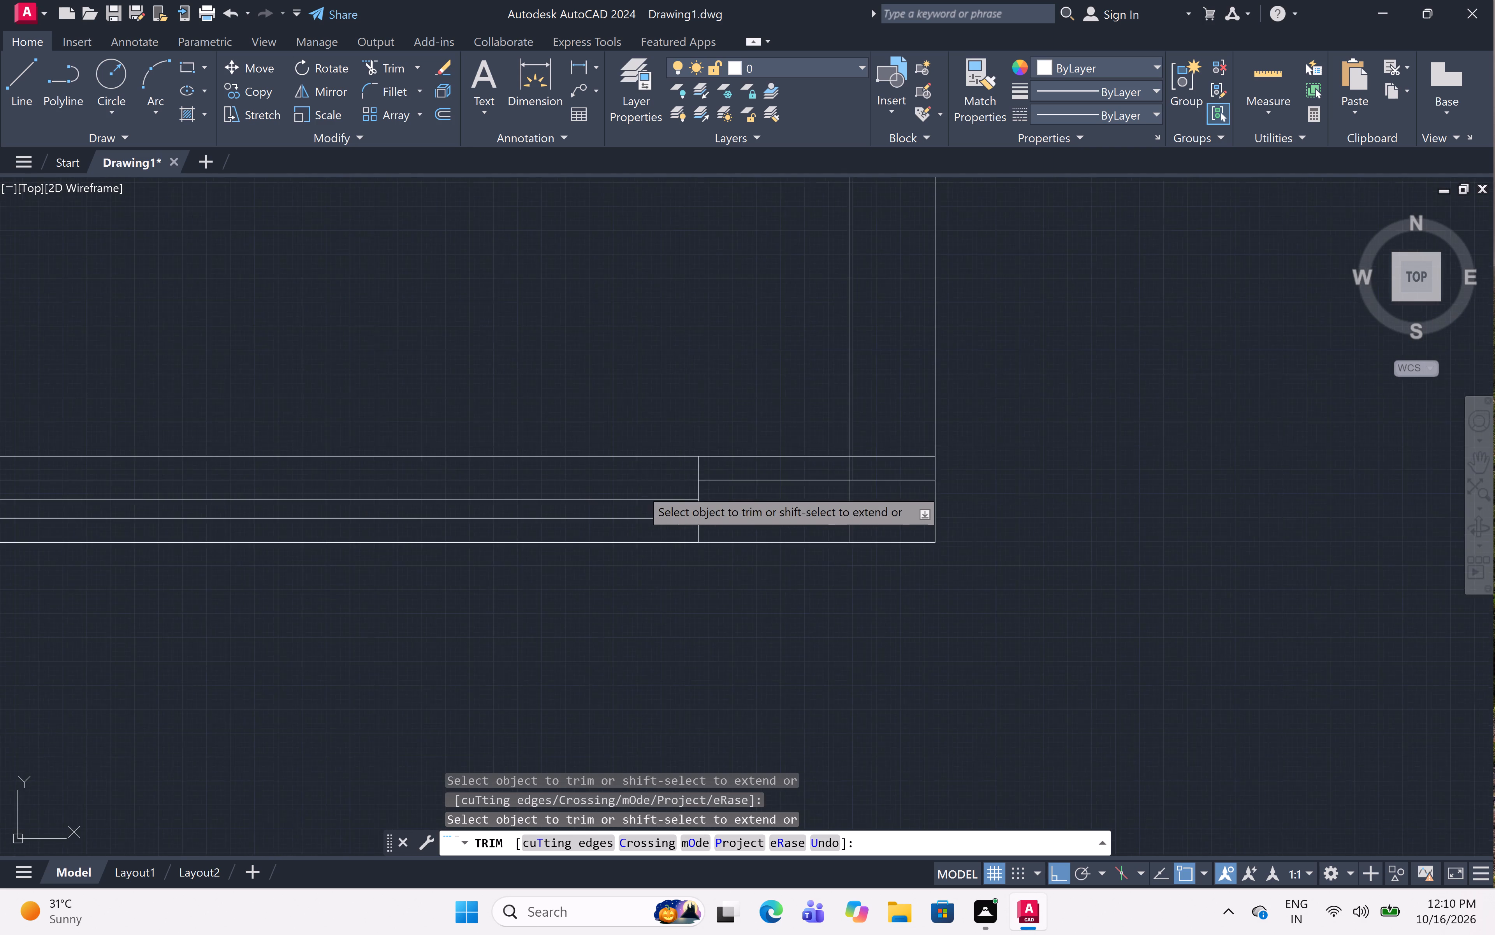
{"action": "left_click", "coordinate": [778, 471]}
{"action": "left_click", "coordinate": [996, 473]}
{"action": "scroll", "coordinate": [929, 482], "scroll_direction": "down", "scroll_amount": 2}
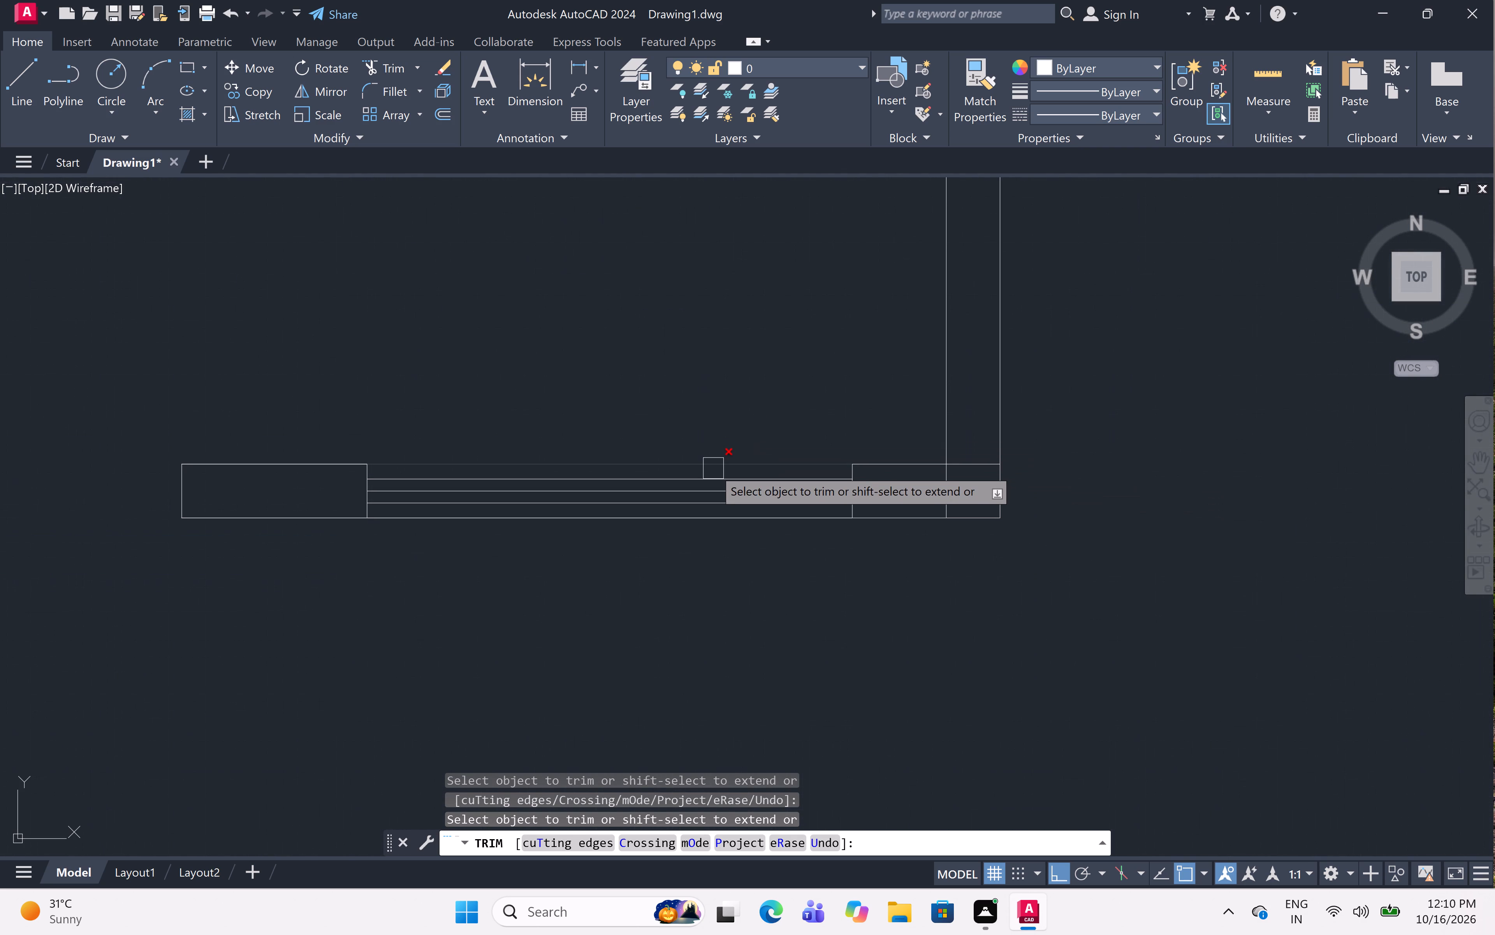
{"action": "left_click", "coordinate": [714, 462]}
{"action": "left_click", "coordinate": [696, 520]}
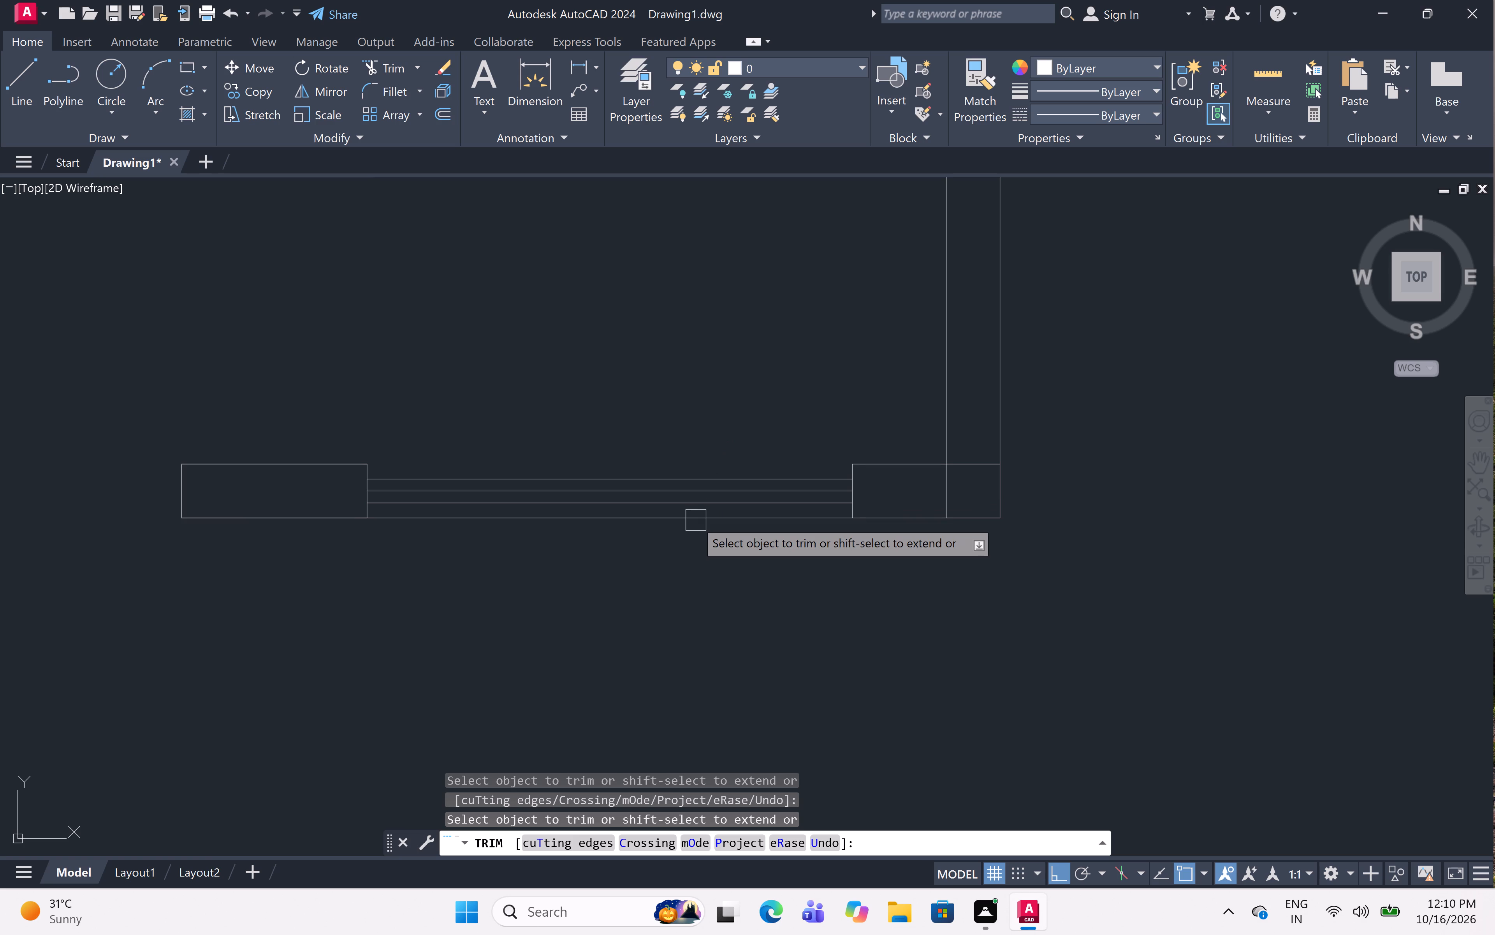
{"action": "left_click", "coordinate": [653, 524]}
{"action": "scroll", "coordinate": [568, 408], "scroll_direction": "down", "scroll_amount": 2}
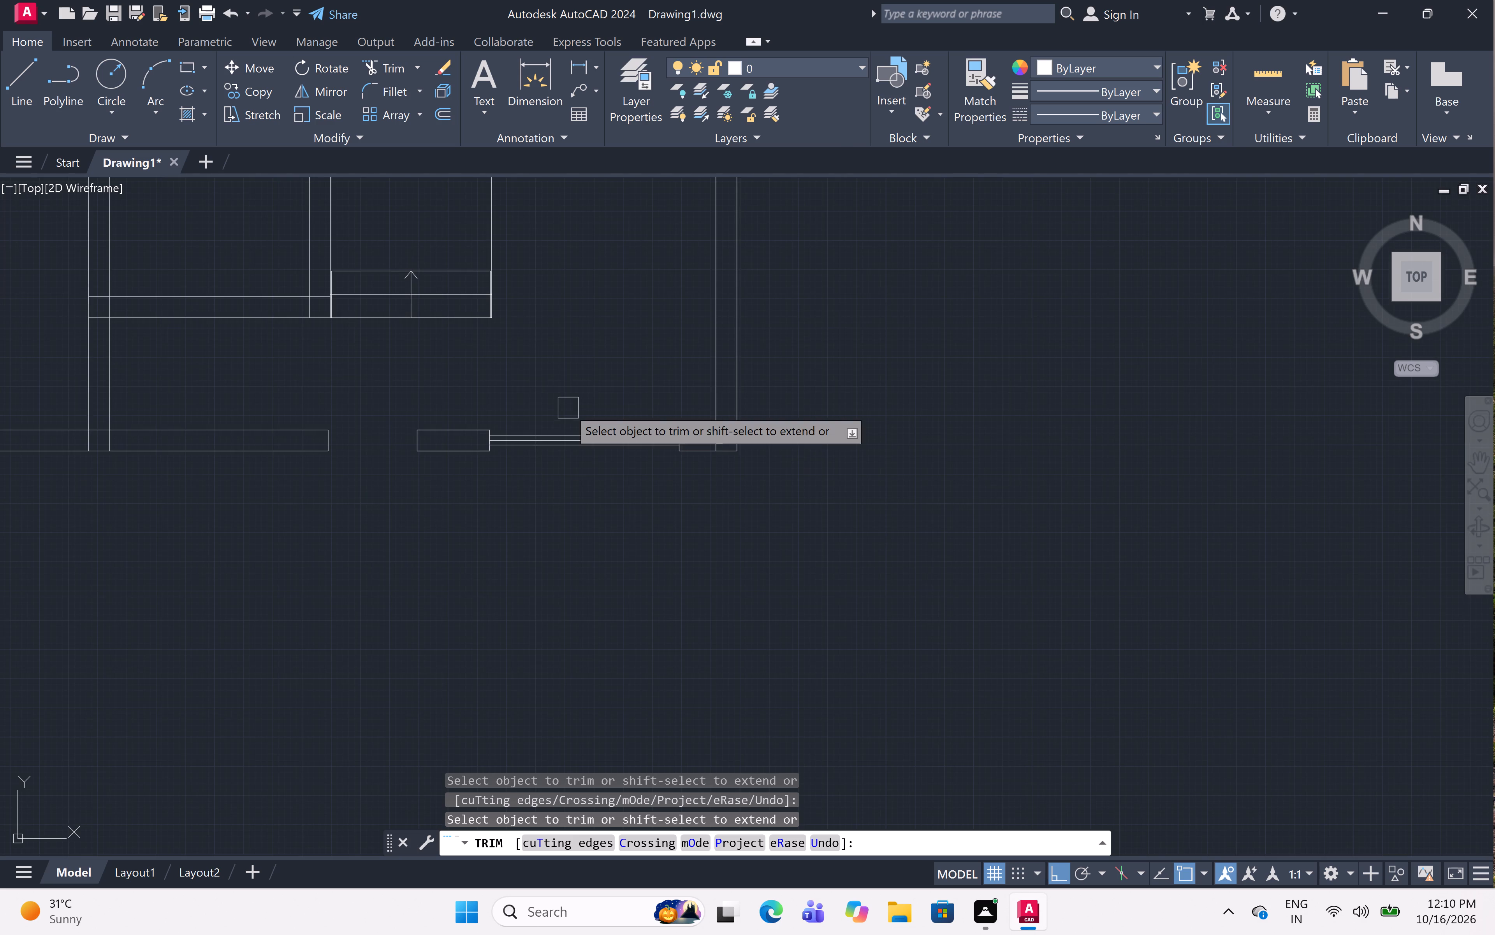
{"action": "middle_click_drag", "start_coordinate": [568, 408], "coordinate": [577, 438]}
{"action": "scroll", "coordinate": [577, 437], "scroll_direction": "up", "scroll_amount": 2}
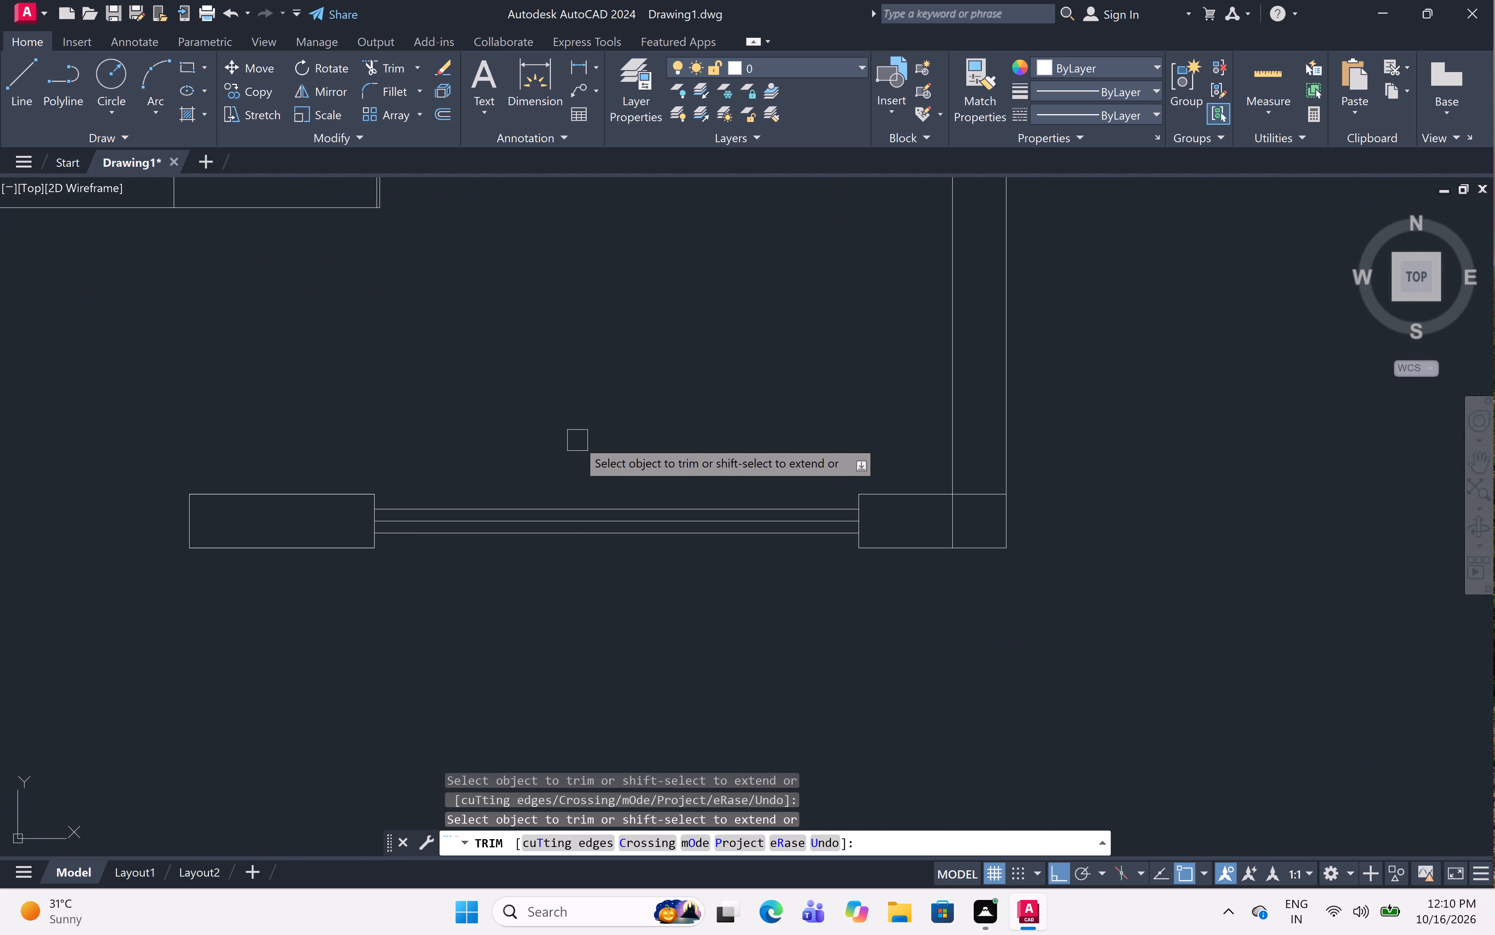
{"action": "key", "text": "Escape"}
Draw a cross line about 4" long through the window centre line's midpoint, spanning the two outer window lines.
{"action": "type", "text": "l"}
{"action": "key", "text": "space"}
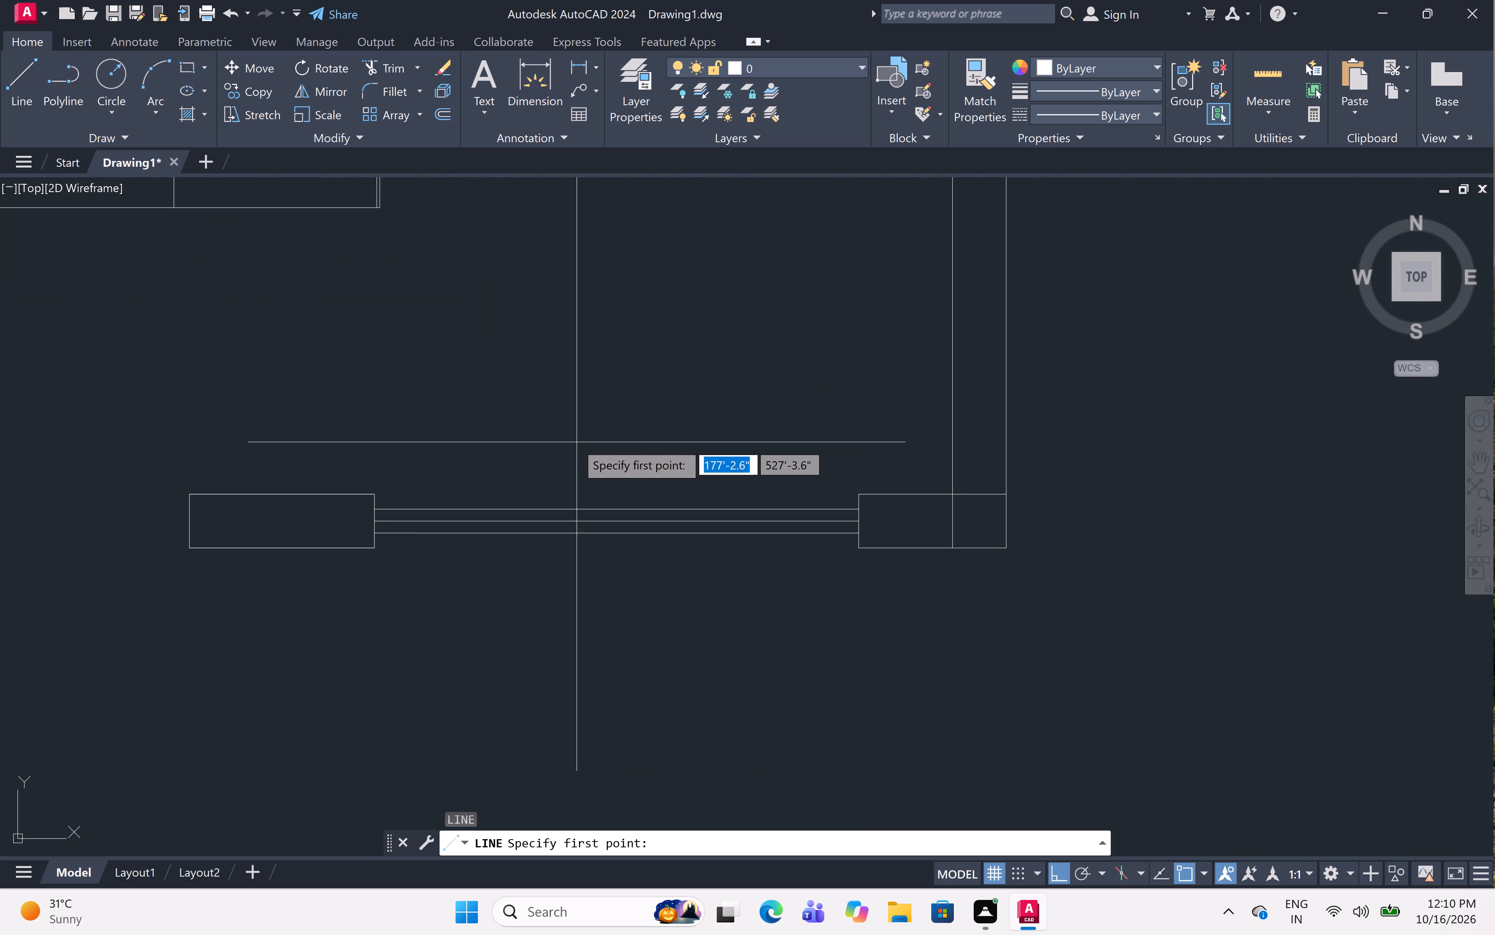
{"action": "scroll", "coordinate": [655, 535], "scroll_direction": "up", "scroll_amount": 2}
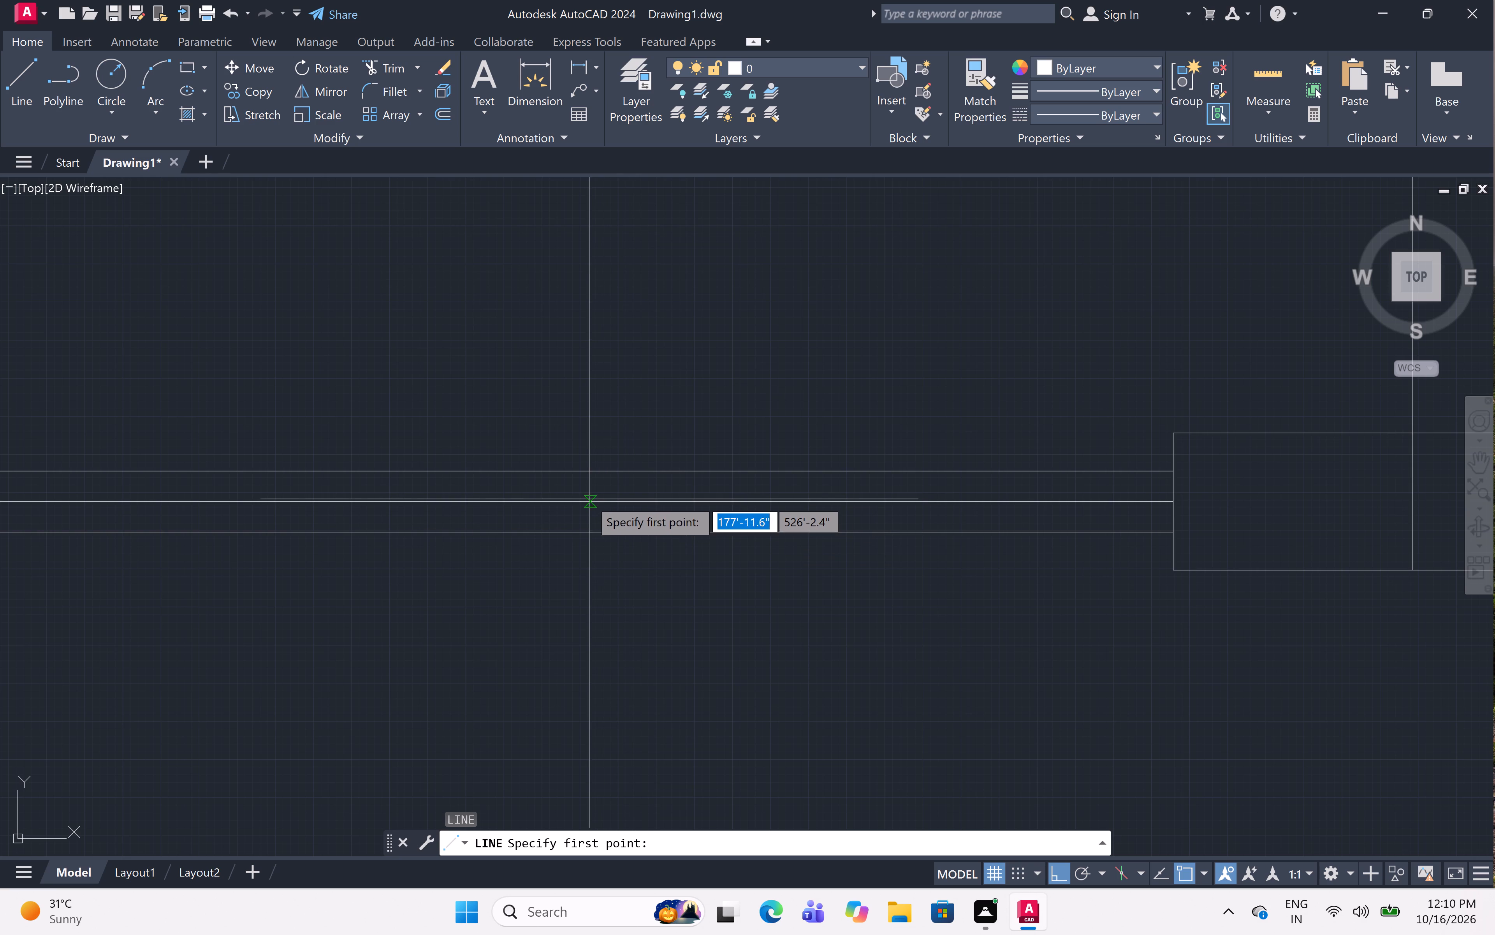
{"action": "scroll", "coordinate": [583, 505], "scroll_direction": "down", "scroll_amount": 2}
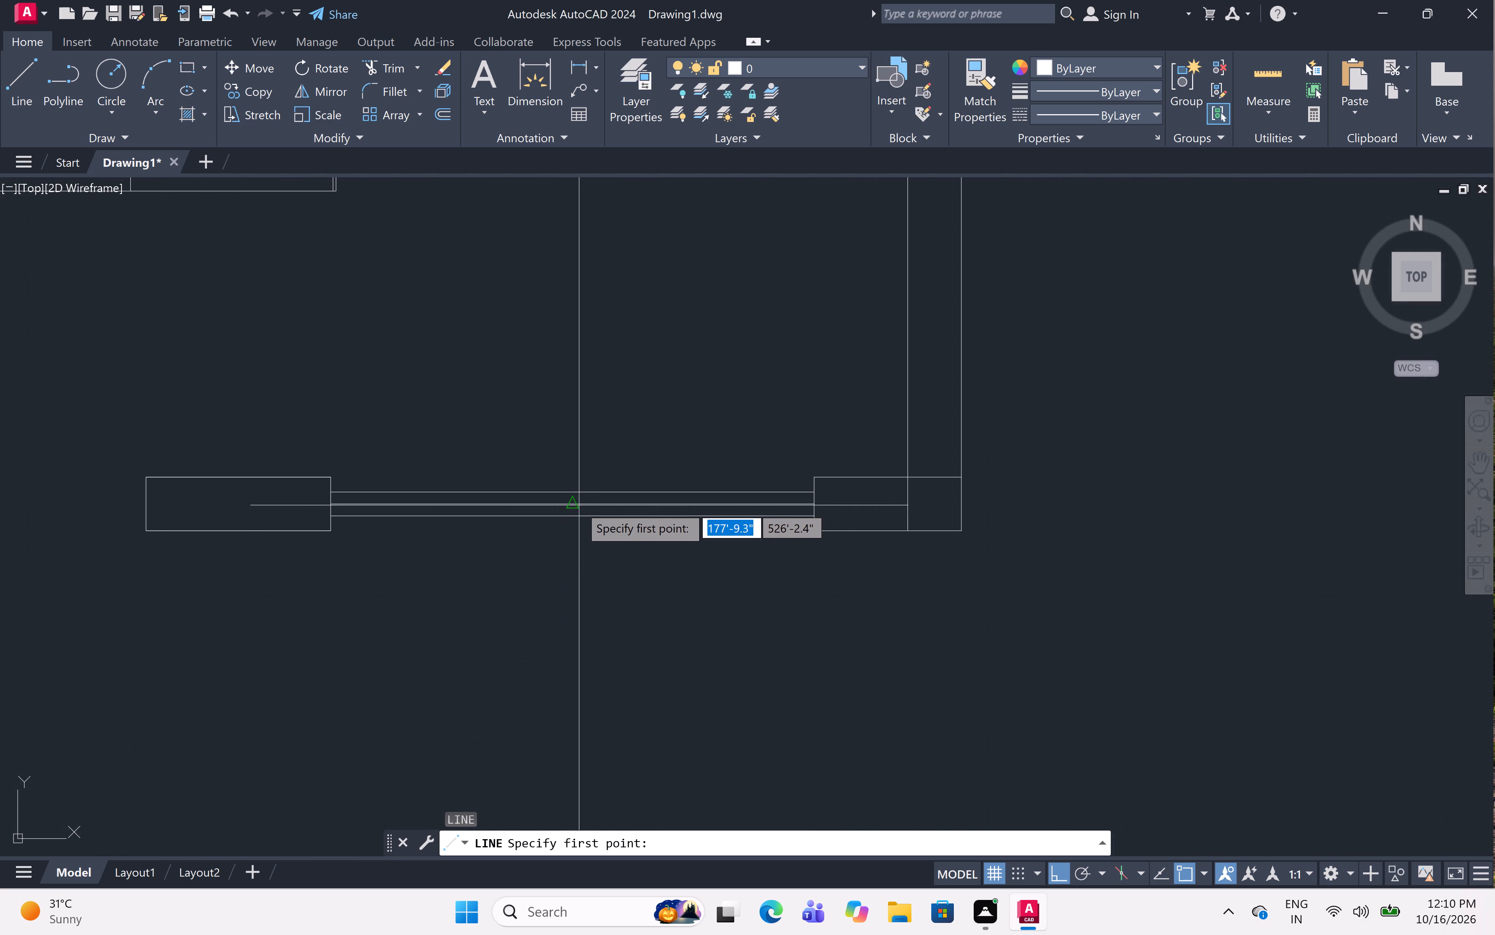
{"action": "left_click", "coordinate": [568, 506]}
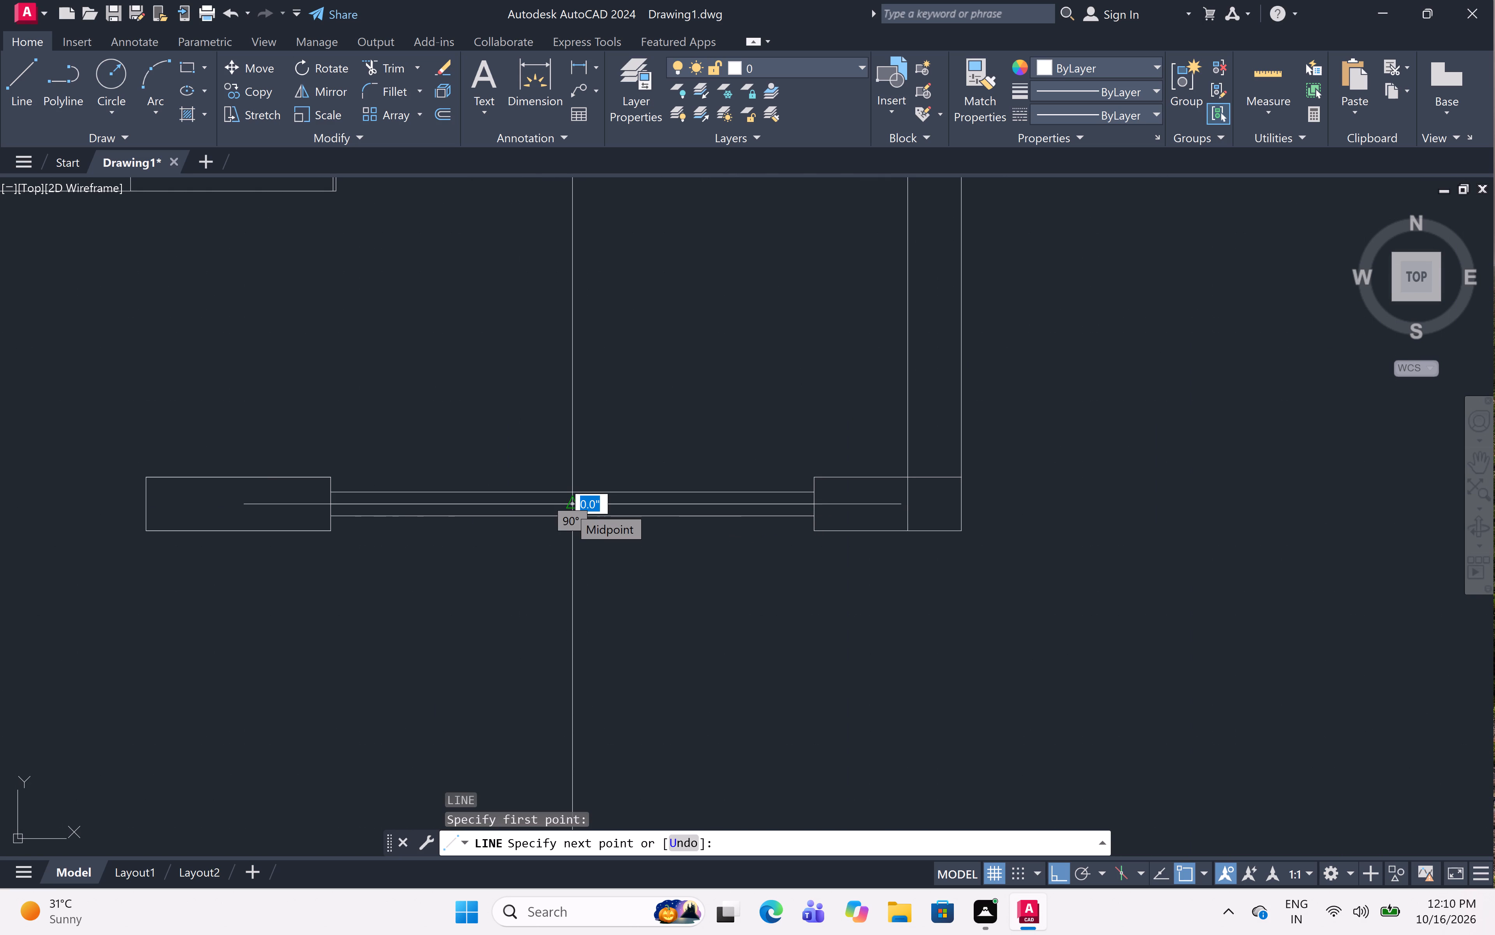
{"action": "scroll", "coordinate": [571, 500], "scroll_direction": "up", "scroll_amount": 2}
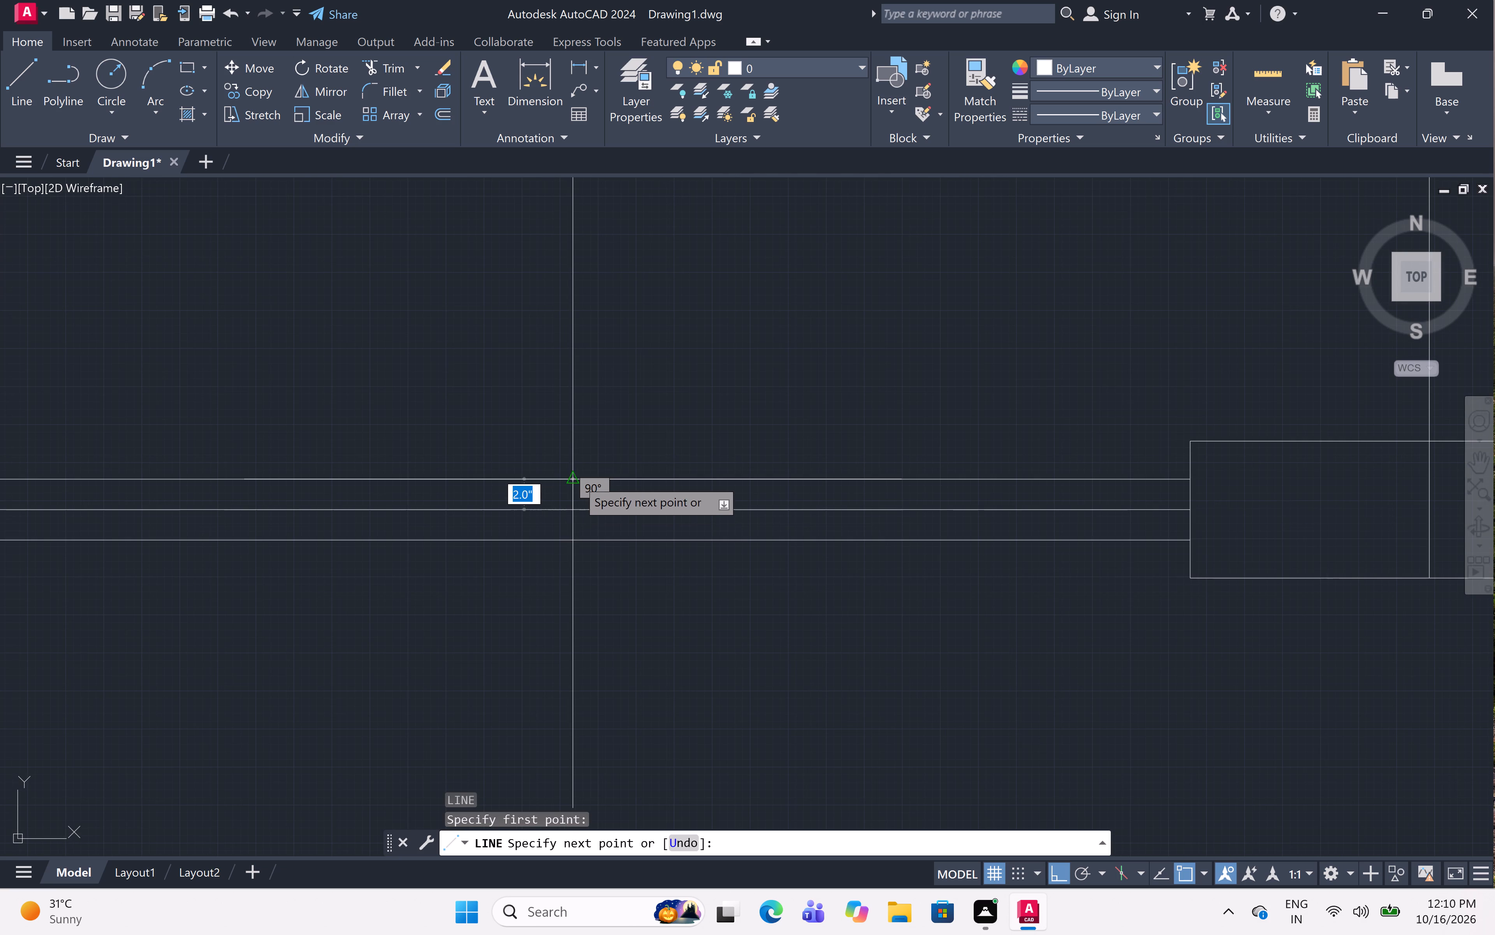
{"action": "left_click", "coordinate": [577, 478]}
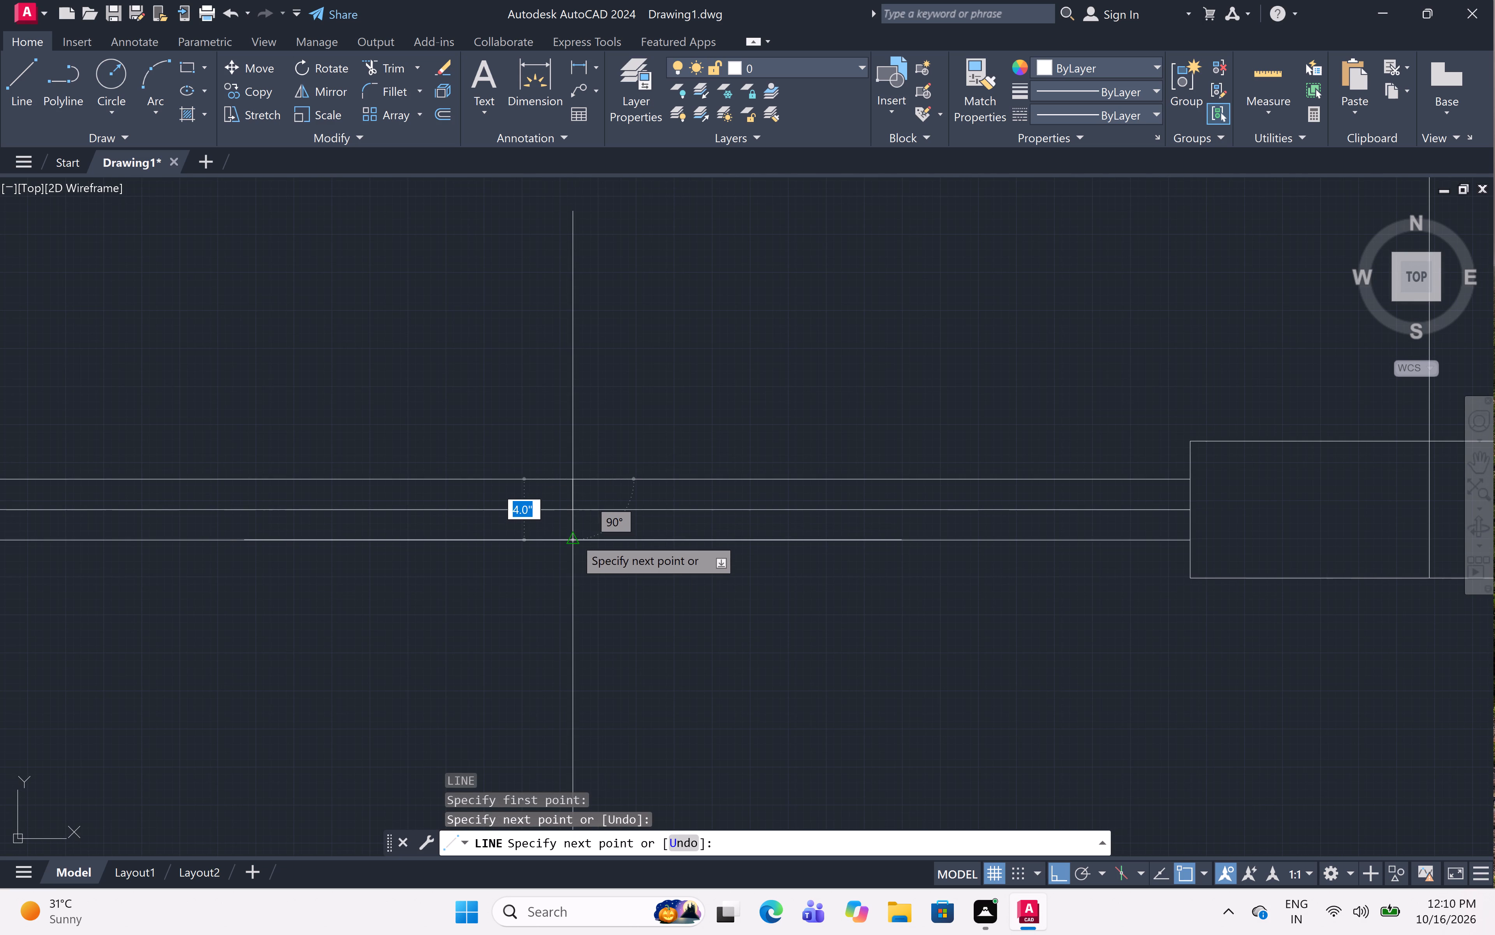
{"action": "left_click", "coordinate": [574, 538]}
{"action": "key", "text": "Escape"}
Offset the window's central cross line 6" to both sides.
{"action": "type", "text": "off 6"}
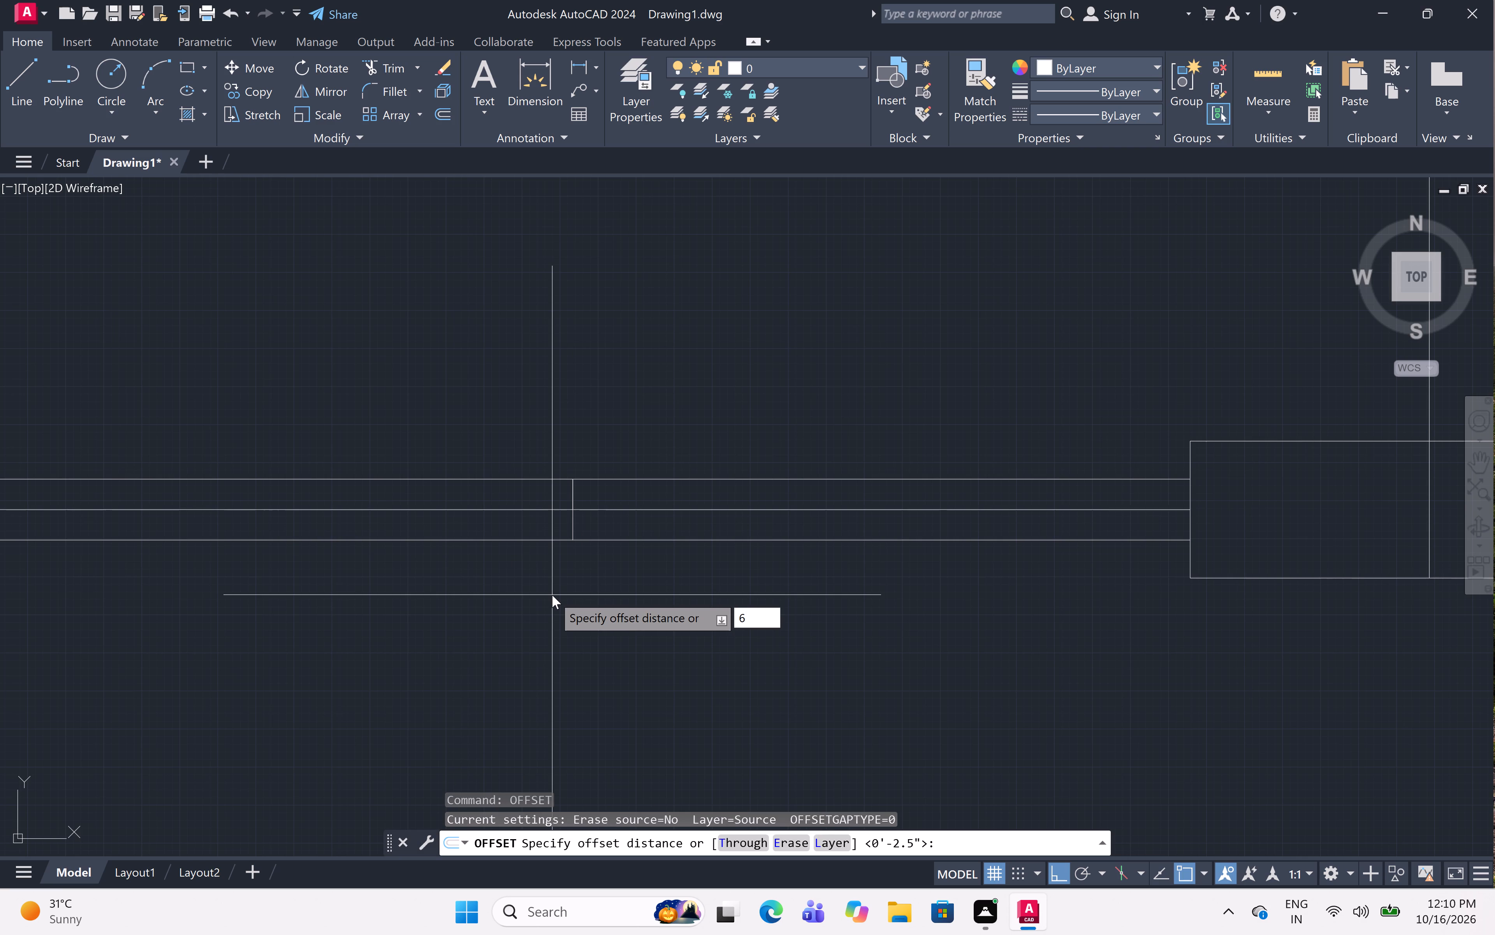
{"action": "type", "text": "\""}
{"action": "key", "text": "space"}
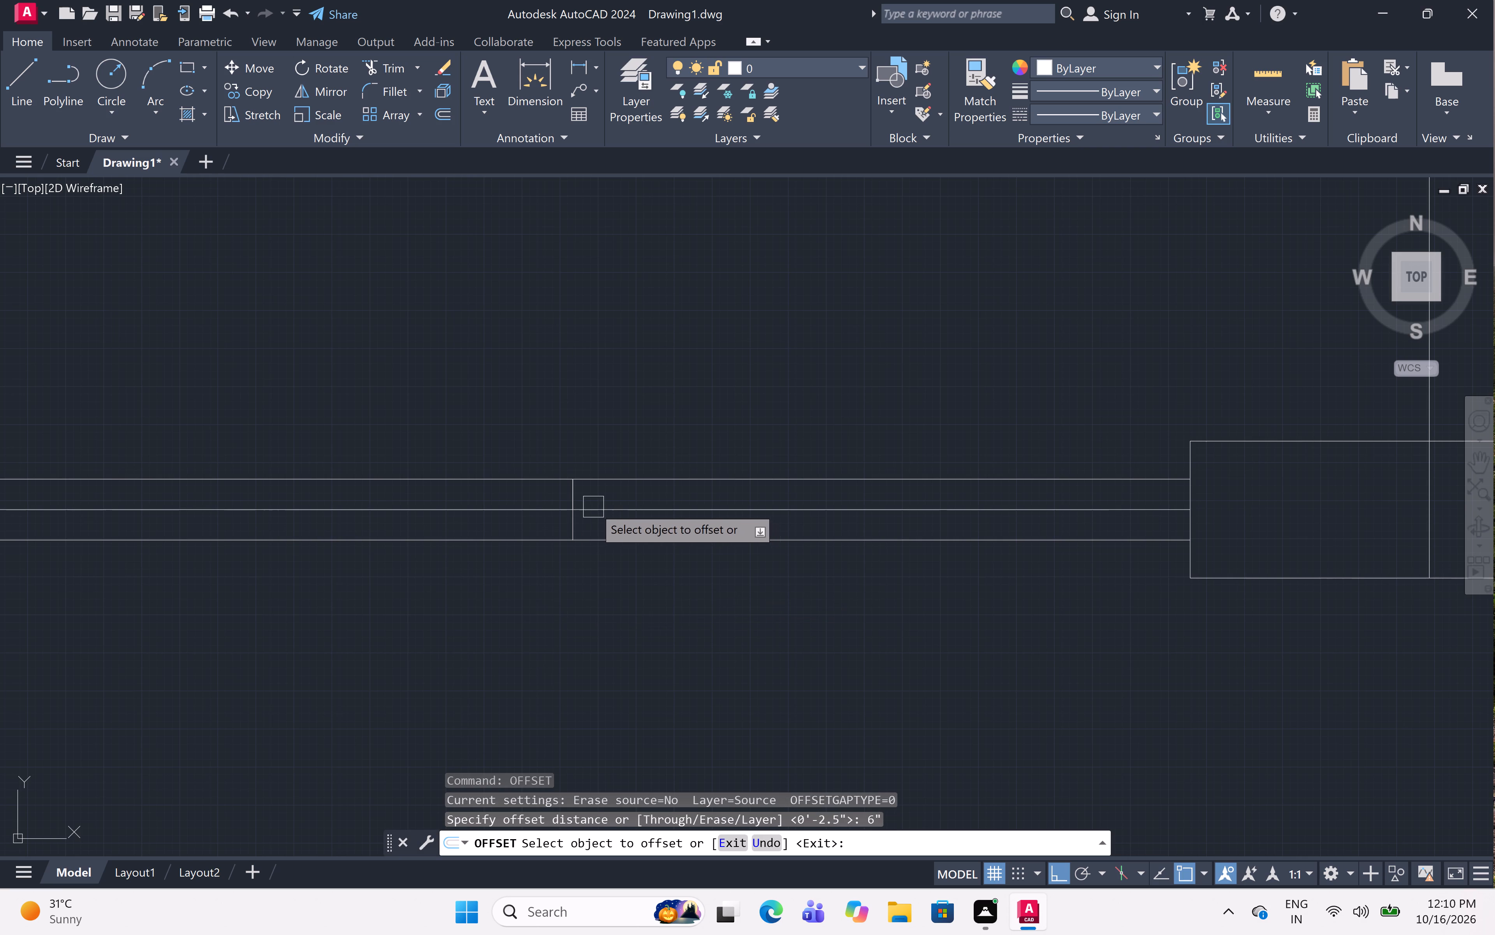
{"action": "left_click", "coordinate": [570, 494]}
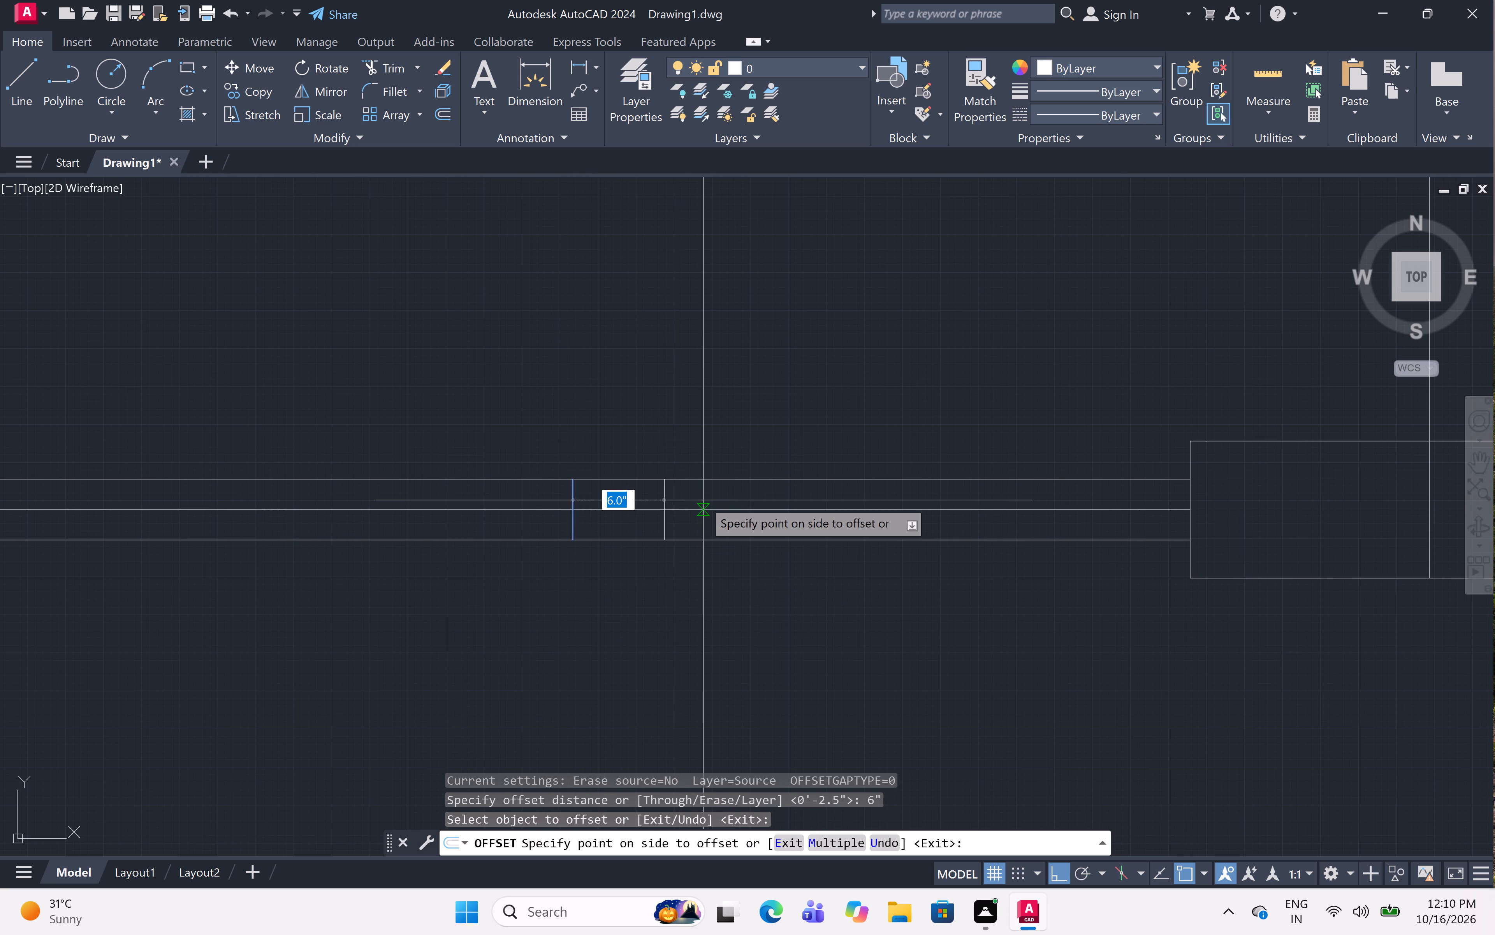
{"action": "left_click", "coordinate": [705, 500]}
{"action": "left_click", "coordinate": [579, 495]}
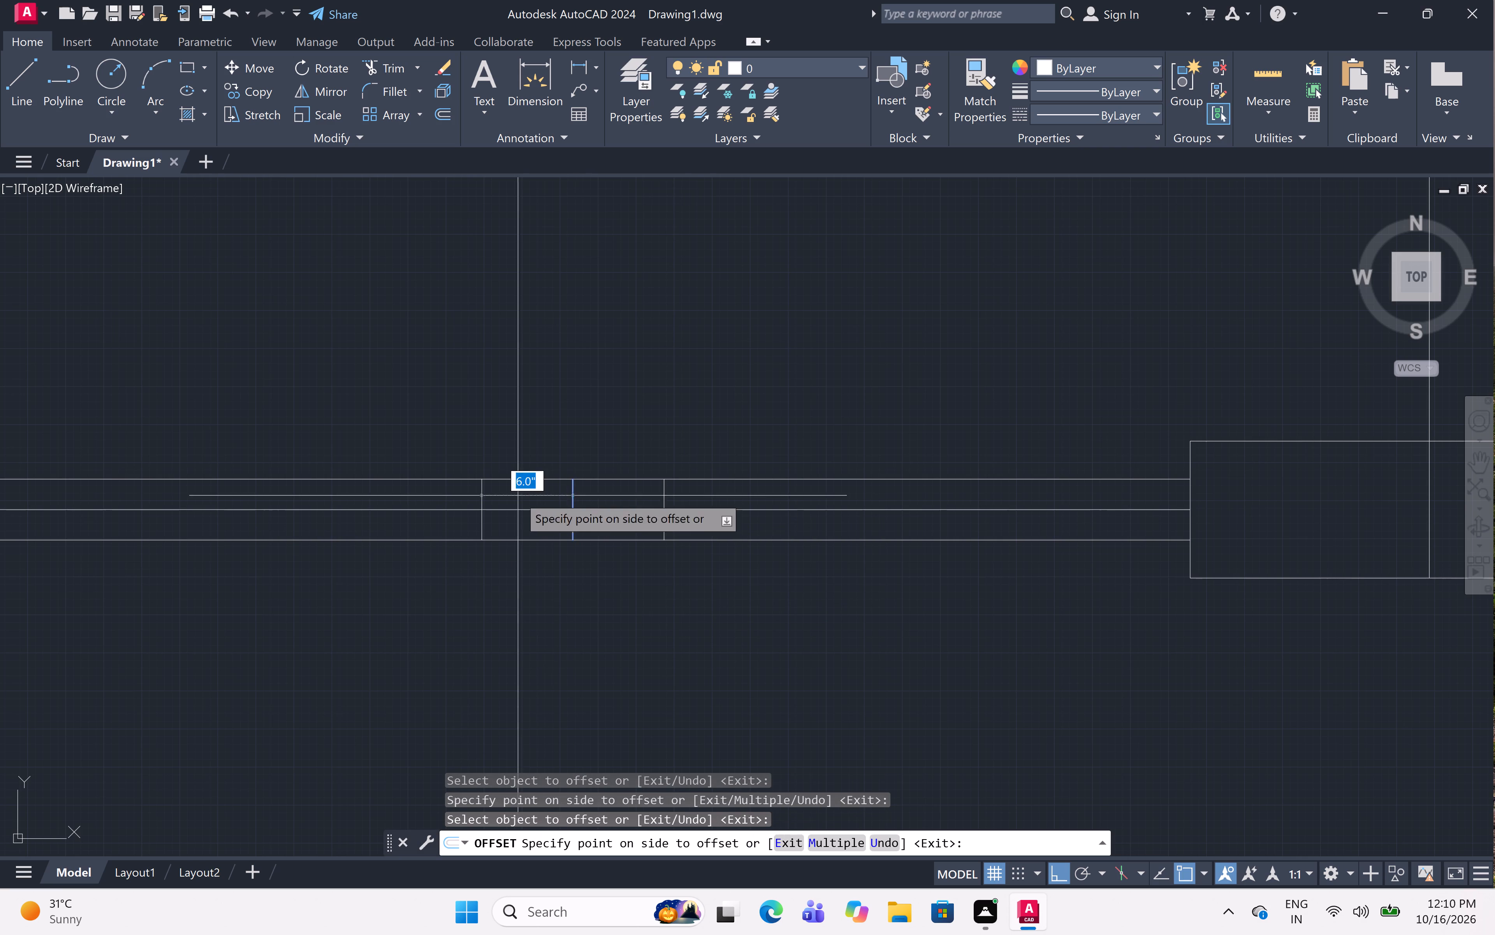
{"action": "left_click_drag", "start_coordinate": [440, 484], "coordinate": [454, 483]}
{"action": "scroll", "coordinate": [880, 370], "scroll_direction": "down", "scroll_amount": 2}
{"action": "scroll", "coordinate": [774, 357], "scroll_direction": "up", "scroll_amount": 1}
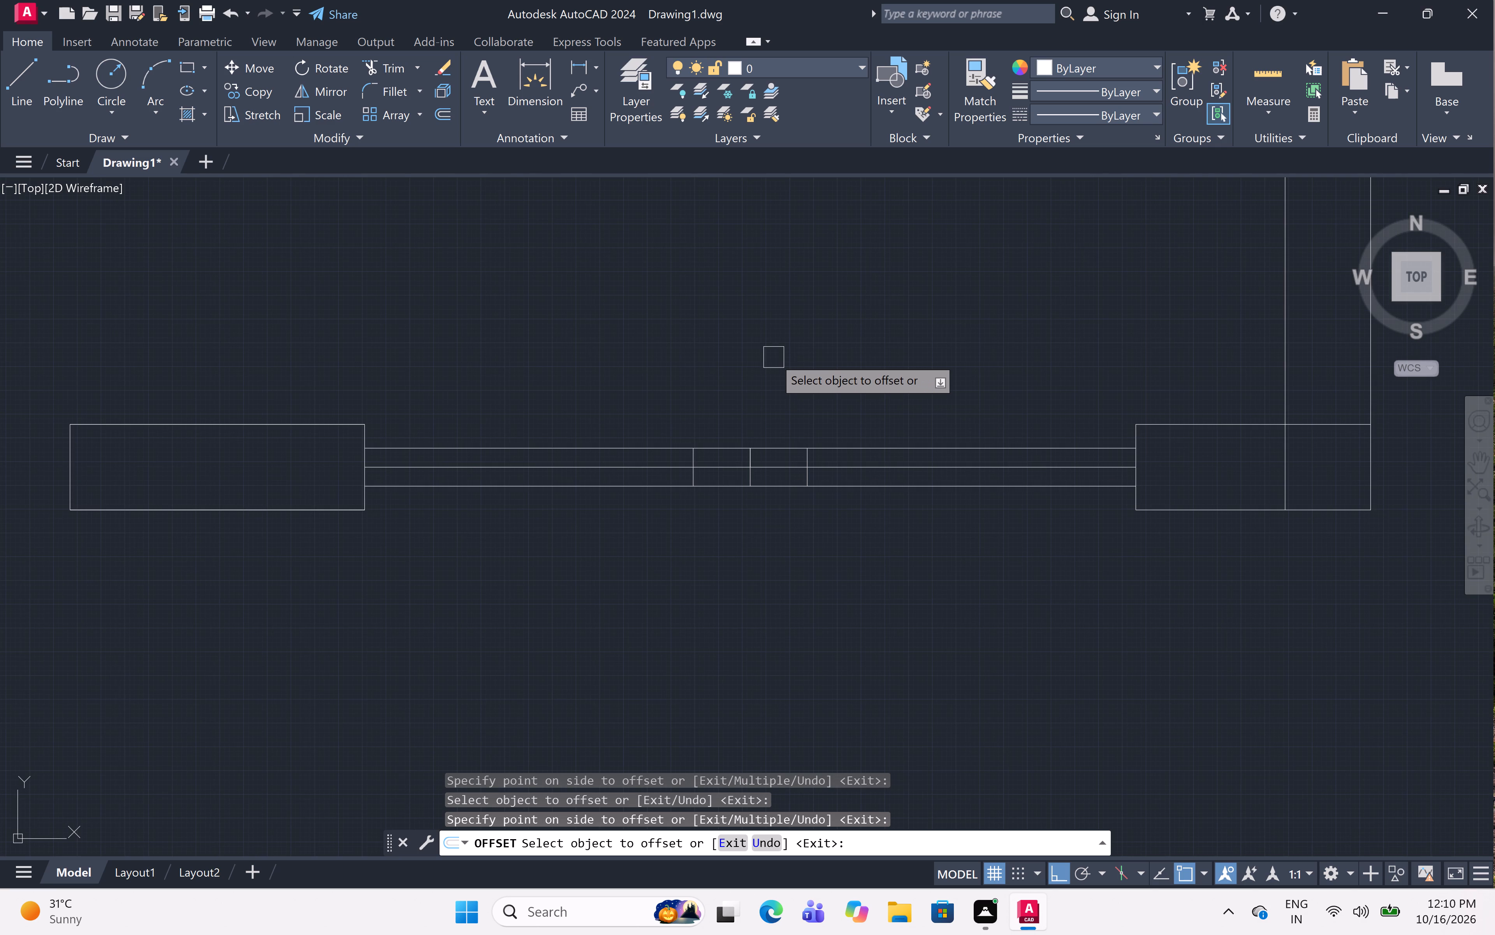
{"action": "key", "text": "Escape"}
Trim away both halves of the window's original central cross line, keeping the two offset cross lines.
{"action": "type", "text": "tr"}
{"action": "key", "text": "space"}
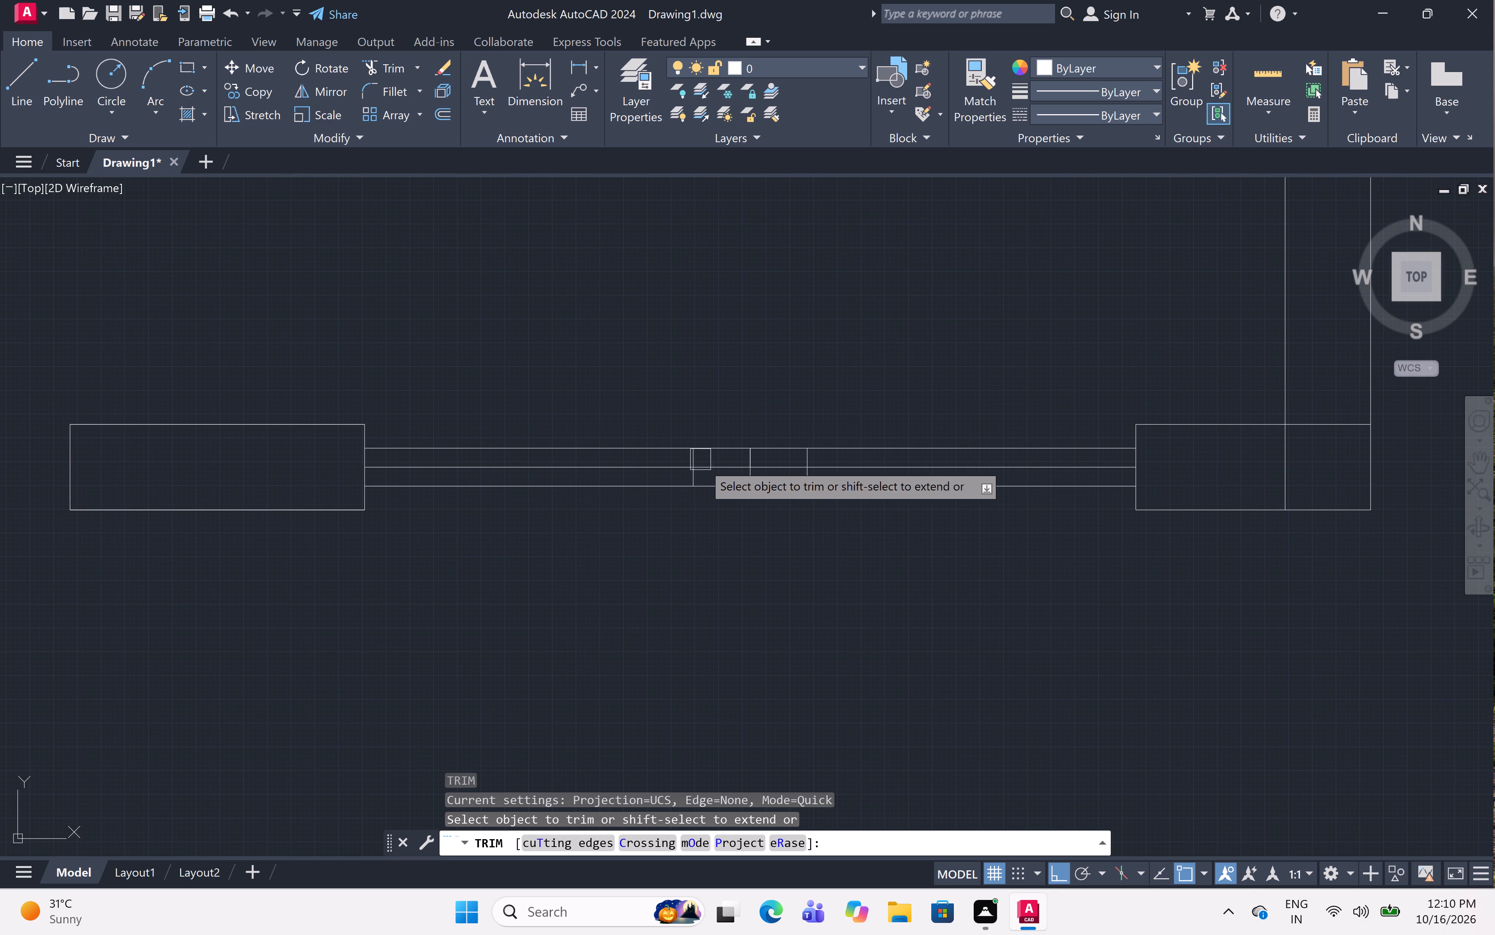
{"action": "scroll", "coordinate": [728, 481], "scroll_direction": "up", "scroll_amount": 2}
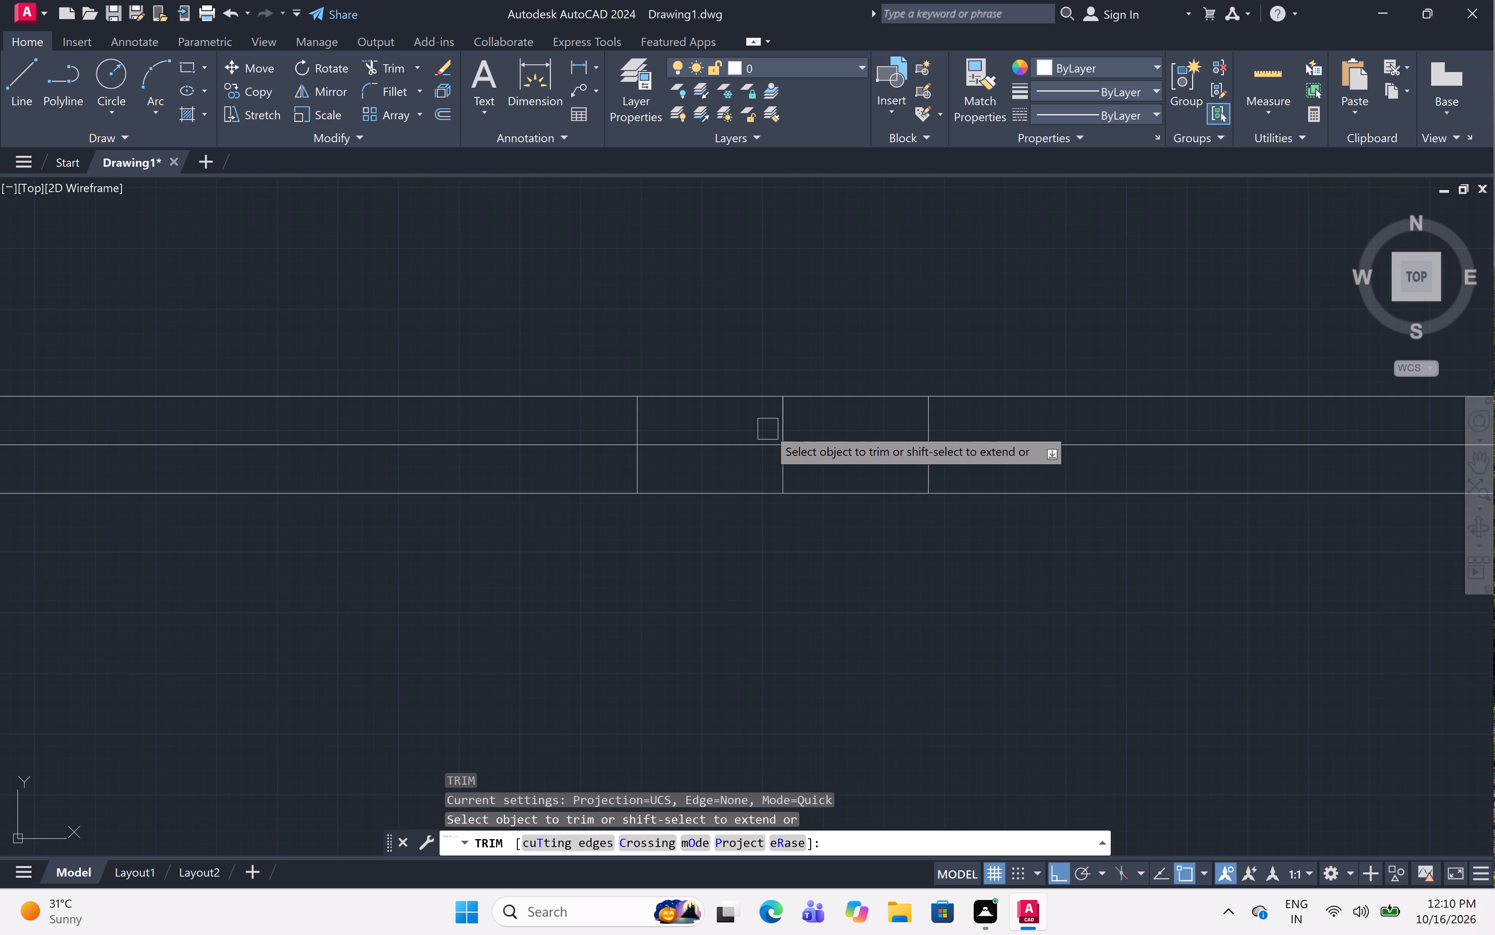
{"action": "left_click", "coordinate": [782, 426]}
{"action": "double_click", "coordinate": [783, 424]}
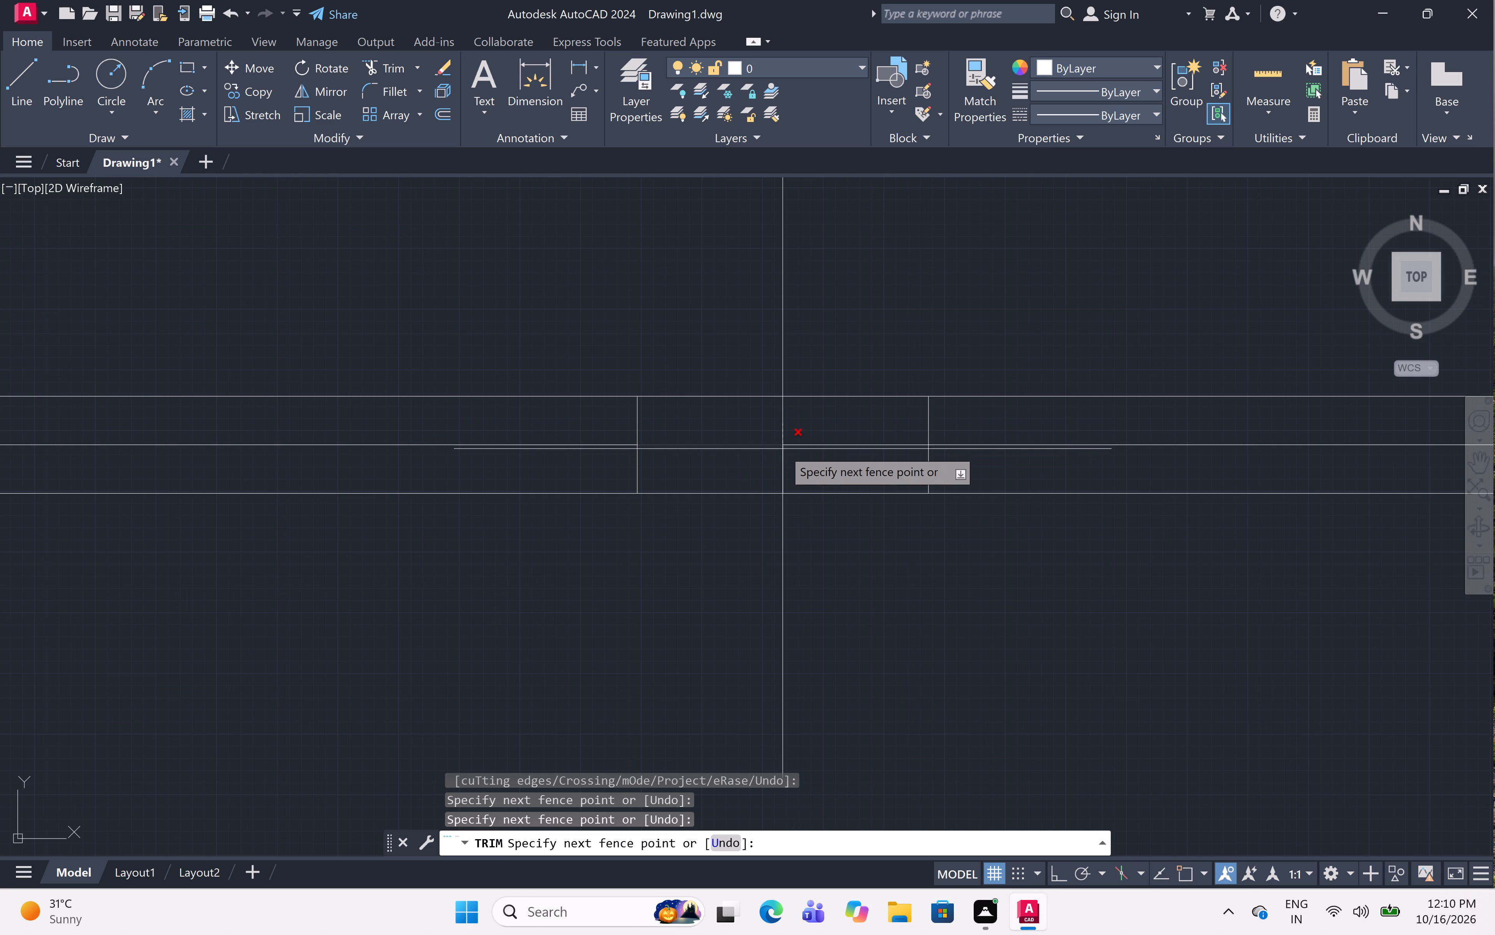
{"action": "left_click", "coordinate": [782, 433]}
{"action": "left_click", "coordinate": [787, 460]}
Trim the upper line right of the overlap, the lower line left of it, and the surplus cross-line halves to form overlapping sliding panels.
{"action": "scroll", "coordinate": [760, 441], "scroll_direction": "down", "scroll_amount": 2}
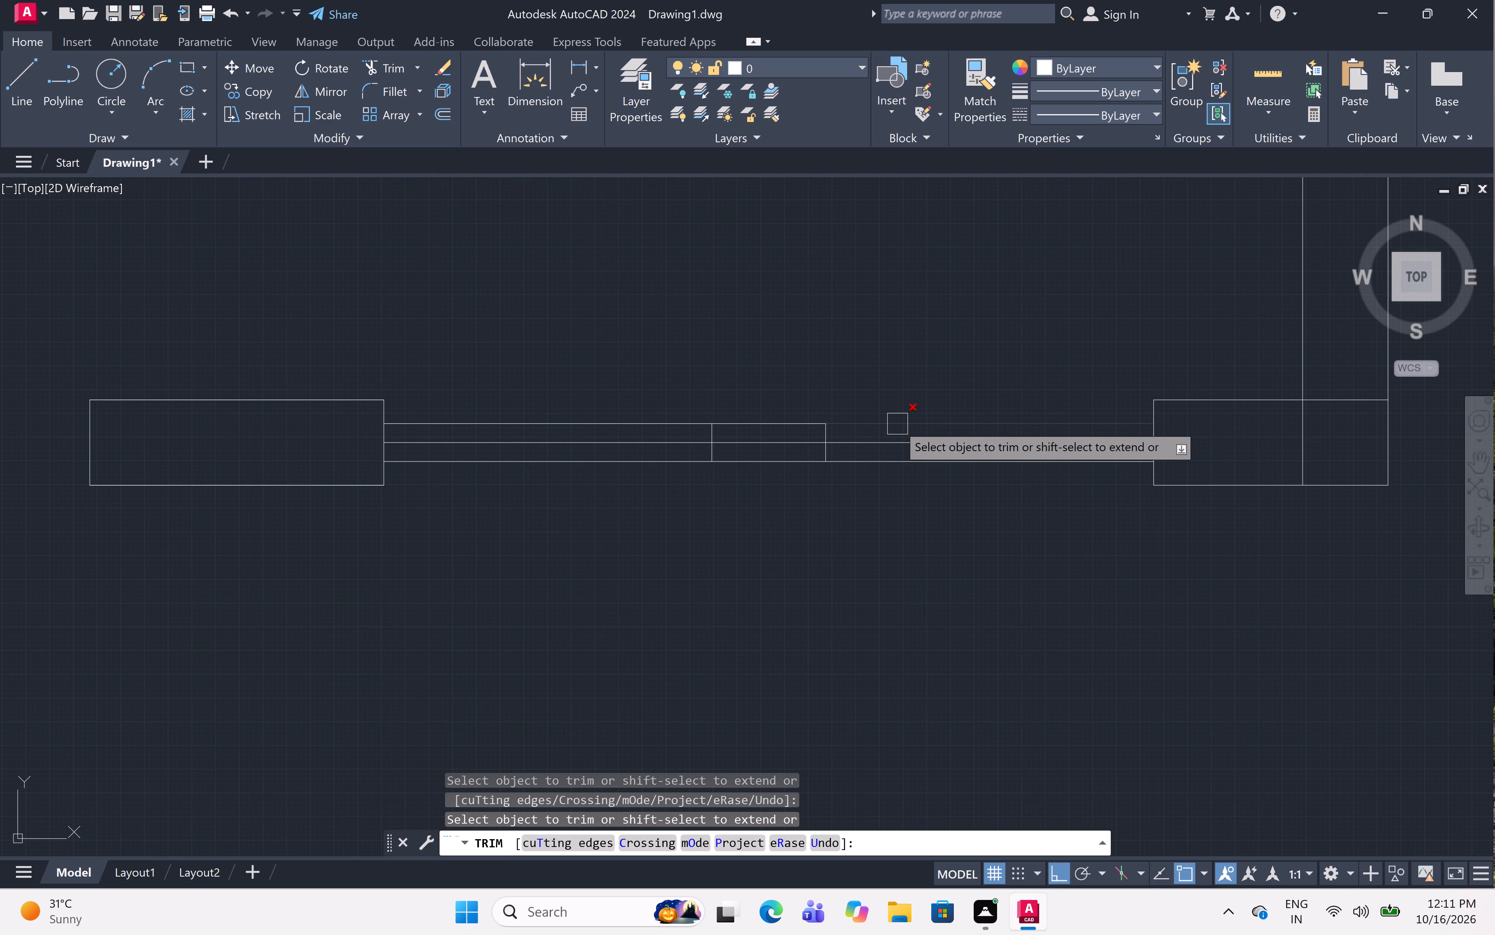
{"action": "left_click", "coordinate": [899, 425]}
{"action": "left_click", "coordinate": [633, 466]}
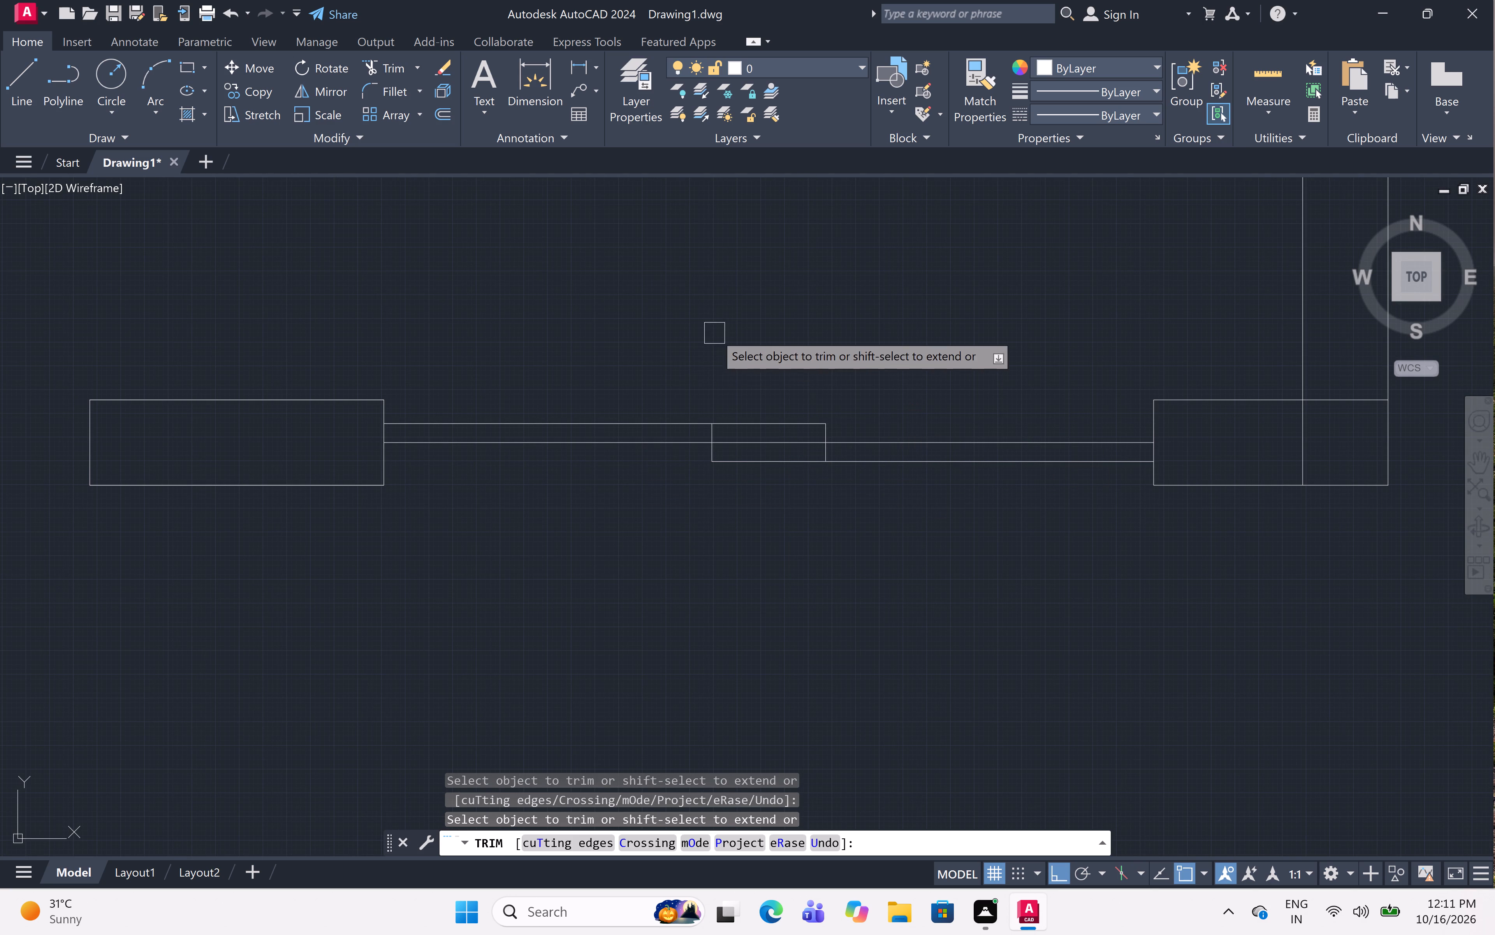
{"action": "scroll", "coordinate": [718, 432], "scroll_direction": "up", "scroll_amount": 3}
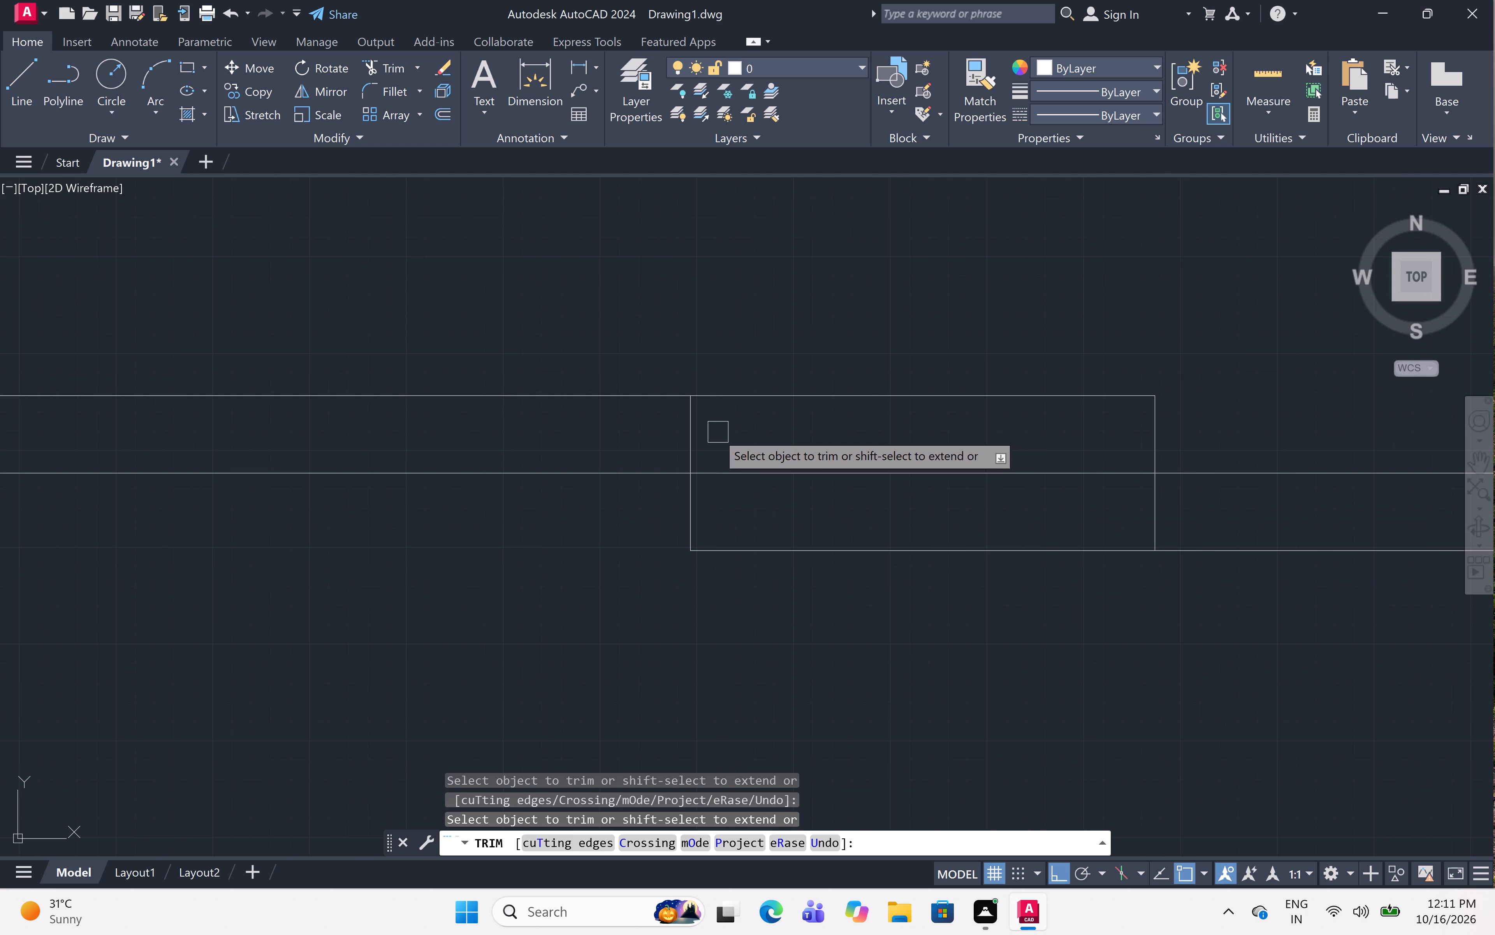
{"action": "left_click", "coordinate": [695, 422]}
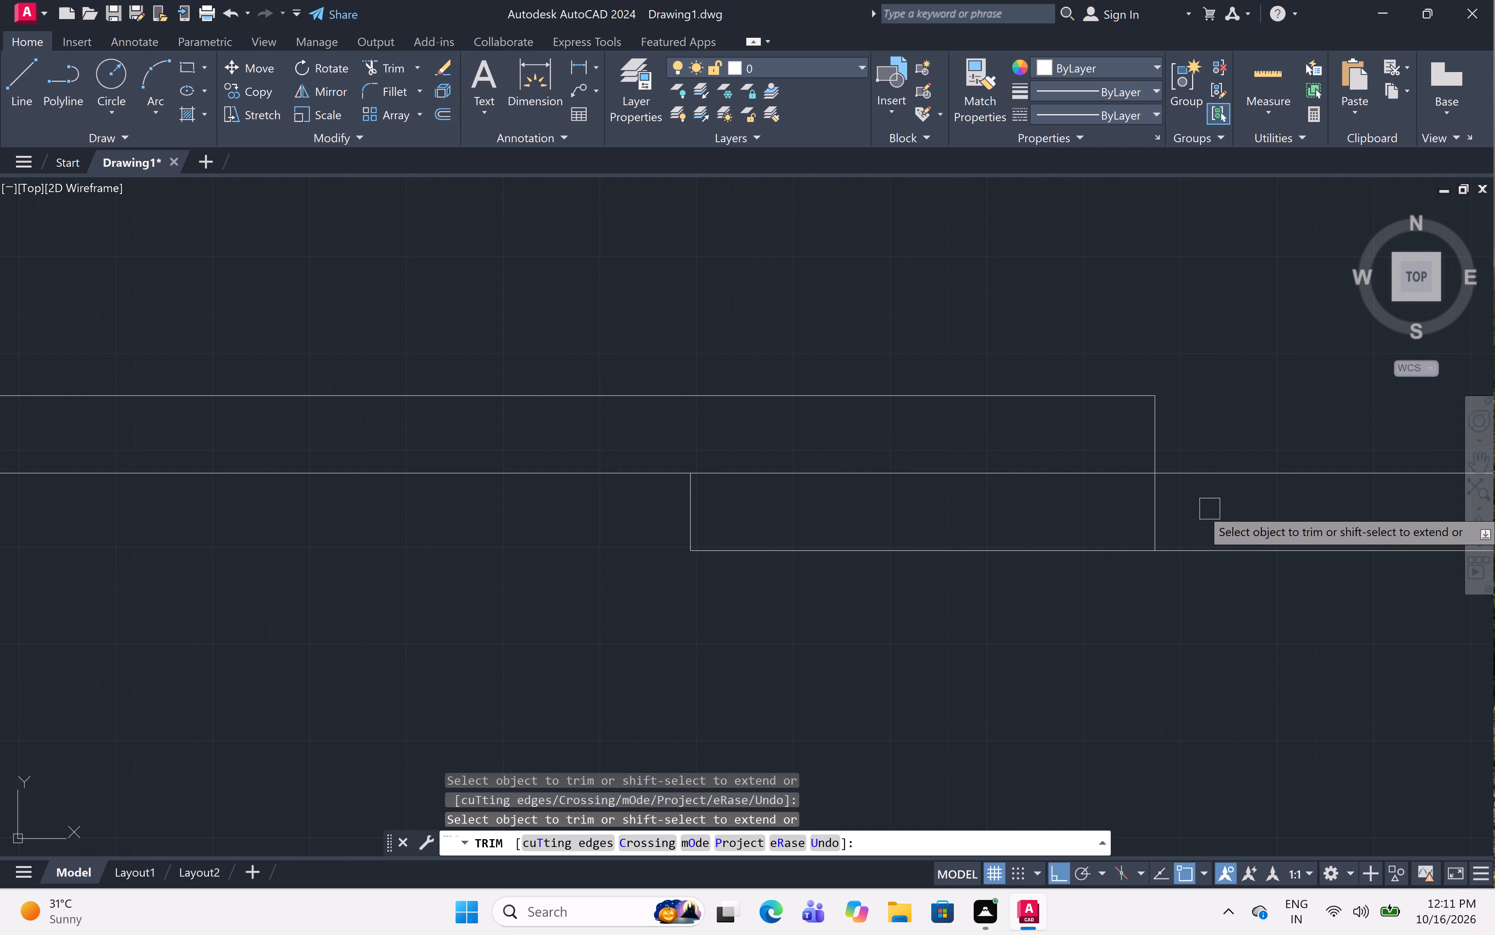
{"action": "left_click", "coordinate": [1157, 513]}
{"action": "scroll", "coordinate": [995, 362], "scroll_direction": "down", "scroll_amount": 4}
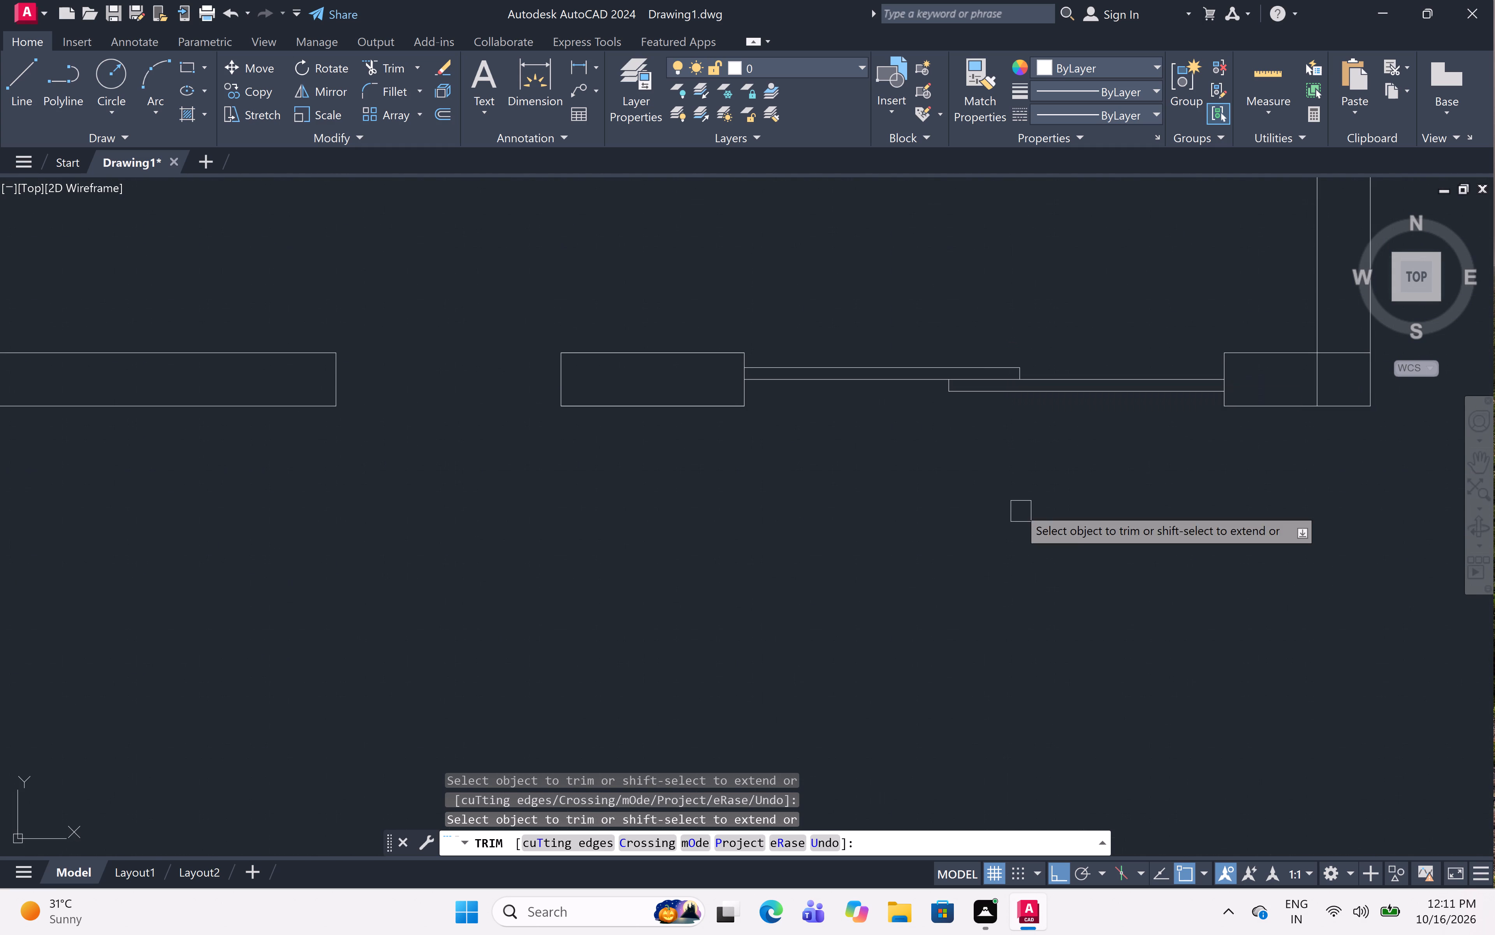
Draw a V-shaped folding door from the right jamb's midpoint in the opening beside the window, with segments about 1'-5" and 1'-9" long.
{"action": "middle_click_drag", "start_coordinate": [1018, 507], "coordinate": [935, 552]}
{"action": "scroll", "coordinate": [935, 545], "scroll_direction": "down", "scroll_amount": 4}
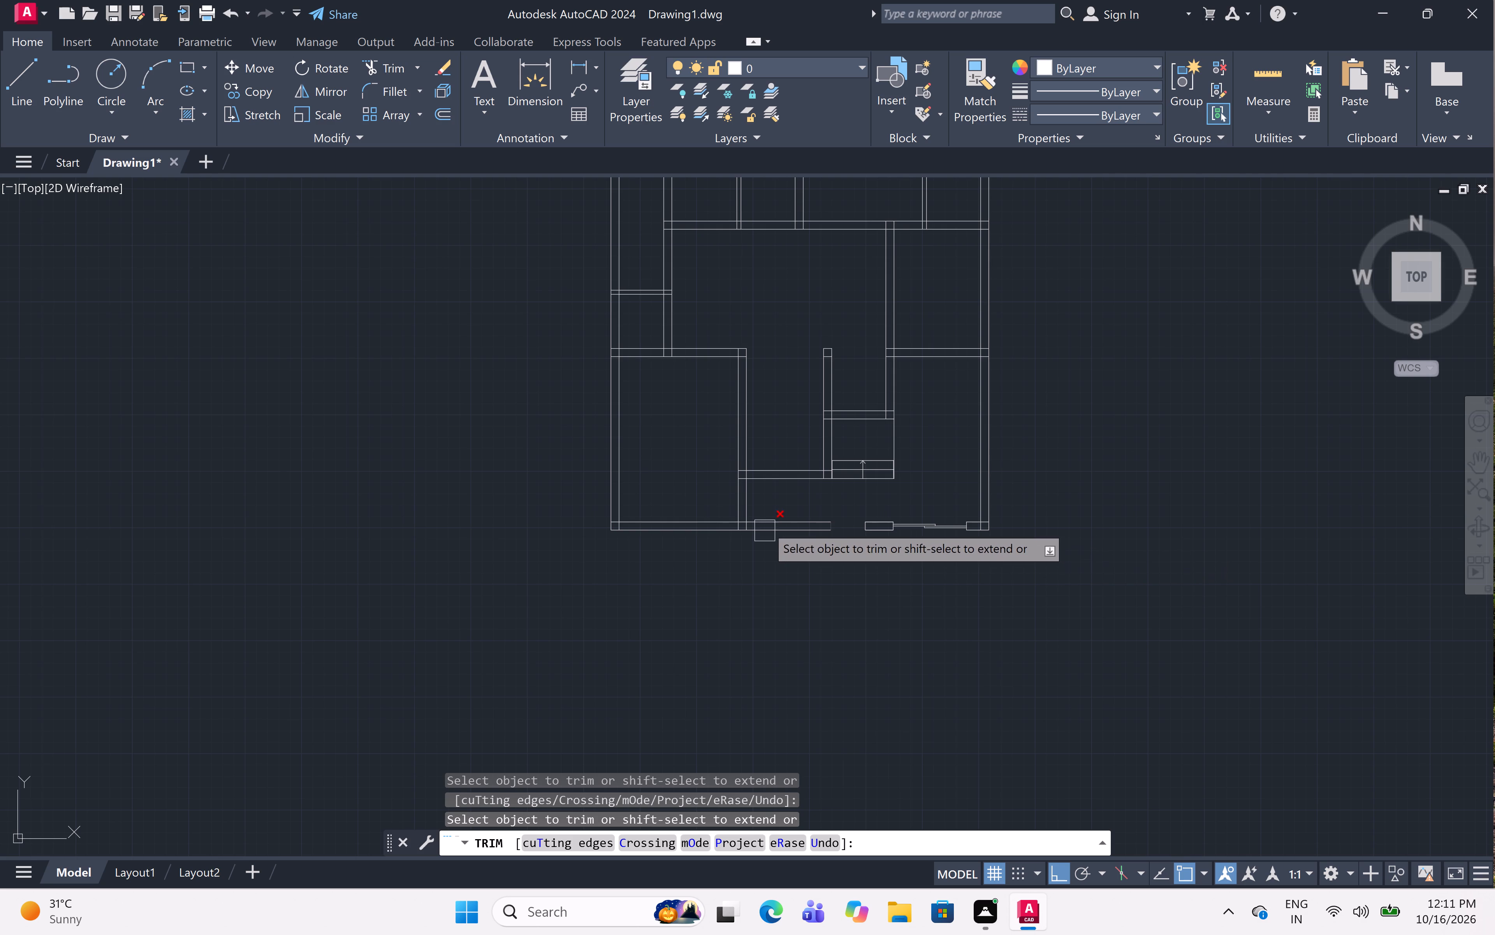
{"action": "scroll", "coordinate": [850, 519], "scroll_direction": "up", "scroll_amount": 5}
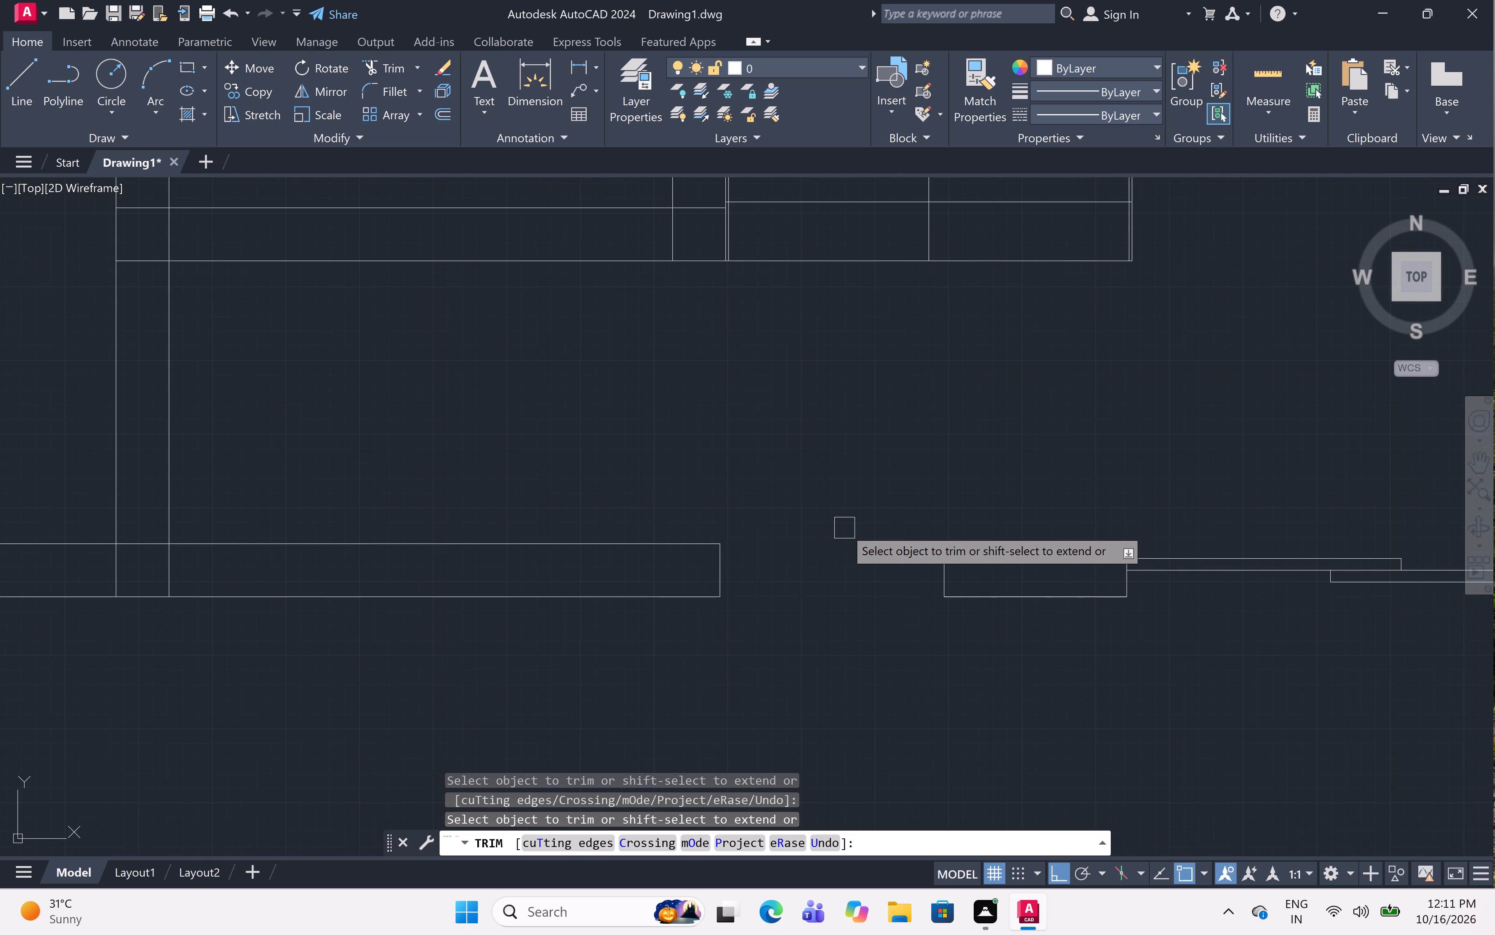
{"action": "scroll", "coordinate": [816, 585], "scroll_direction": "up", "scroll_amount": 2}
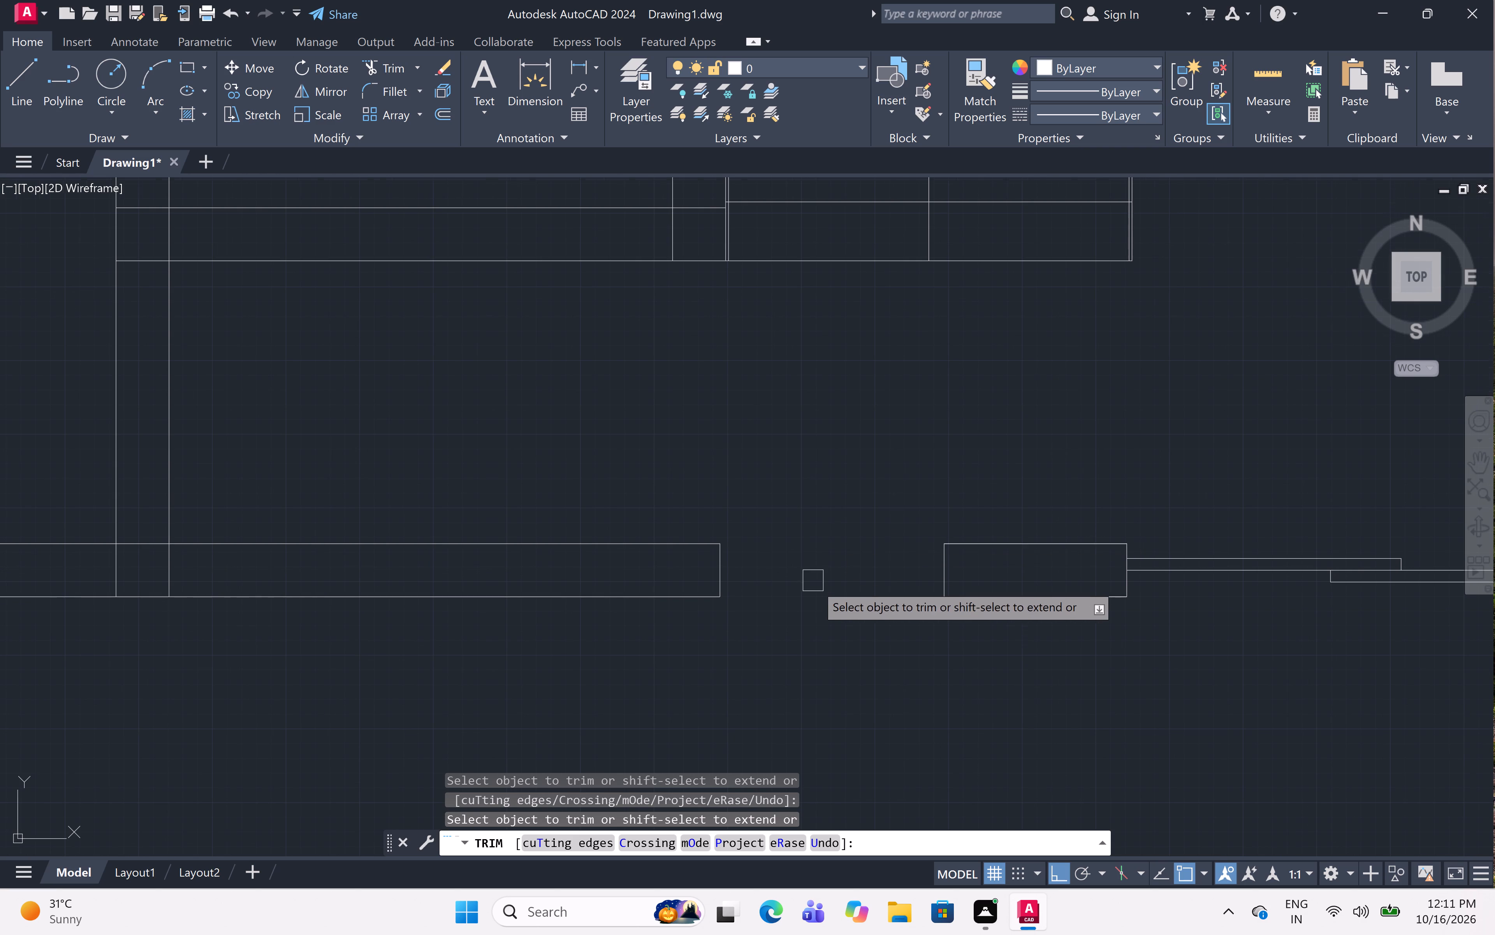
{"action": "middle_click_drag", "start_coordinate": [816, 584], "coordinate": [624, 636]}
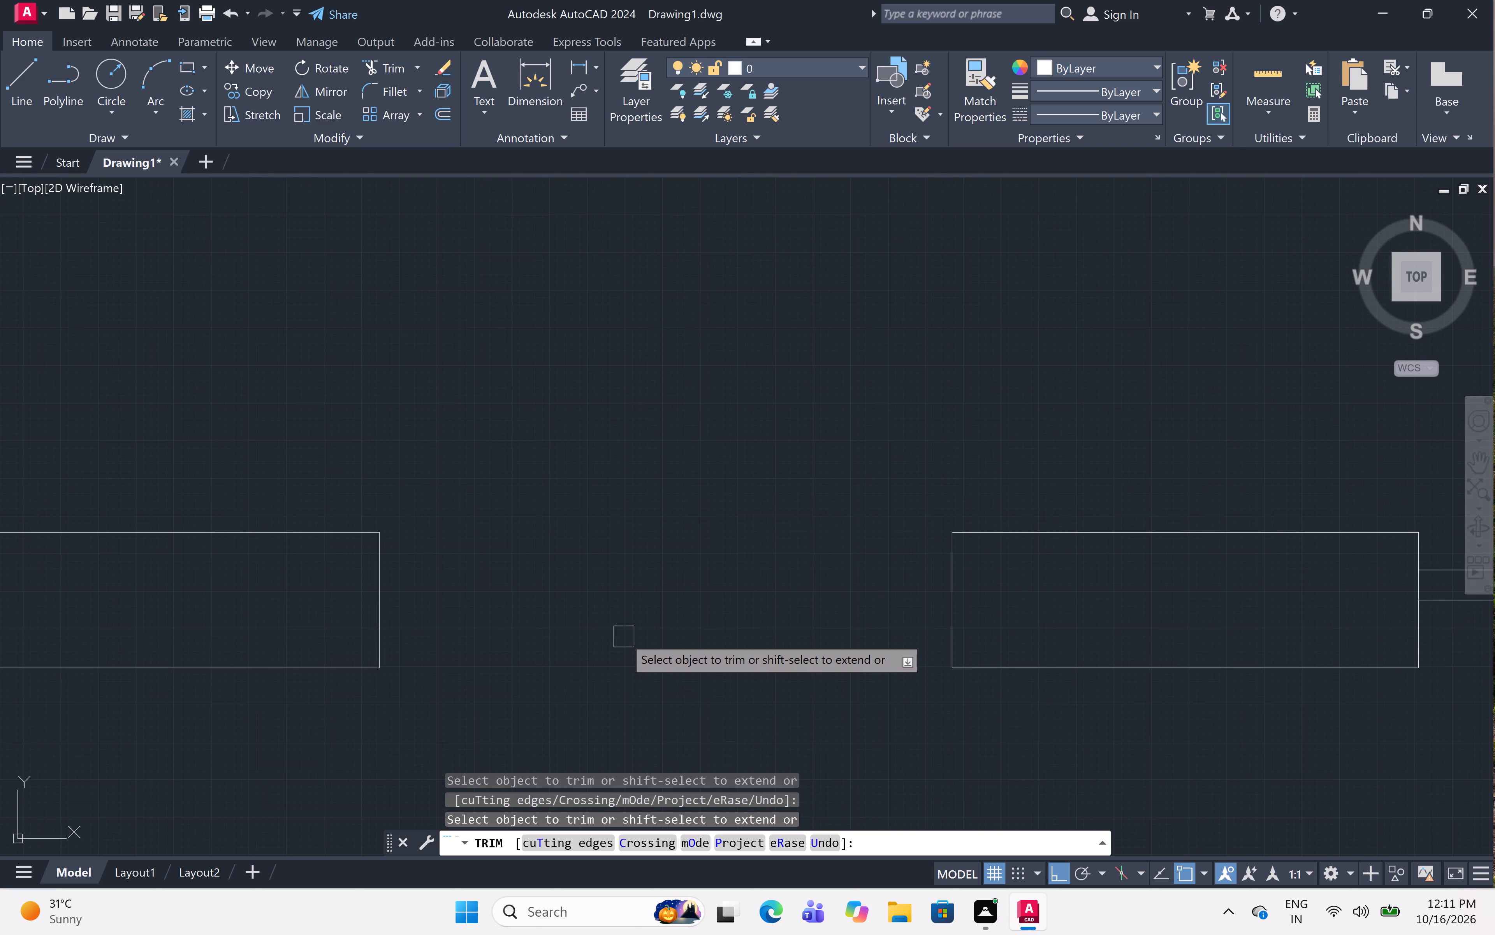
{"action": "key", "text": "Escape"}
{"action": "type", "text": "l"}
{"action": "key", "text": "space"}
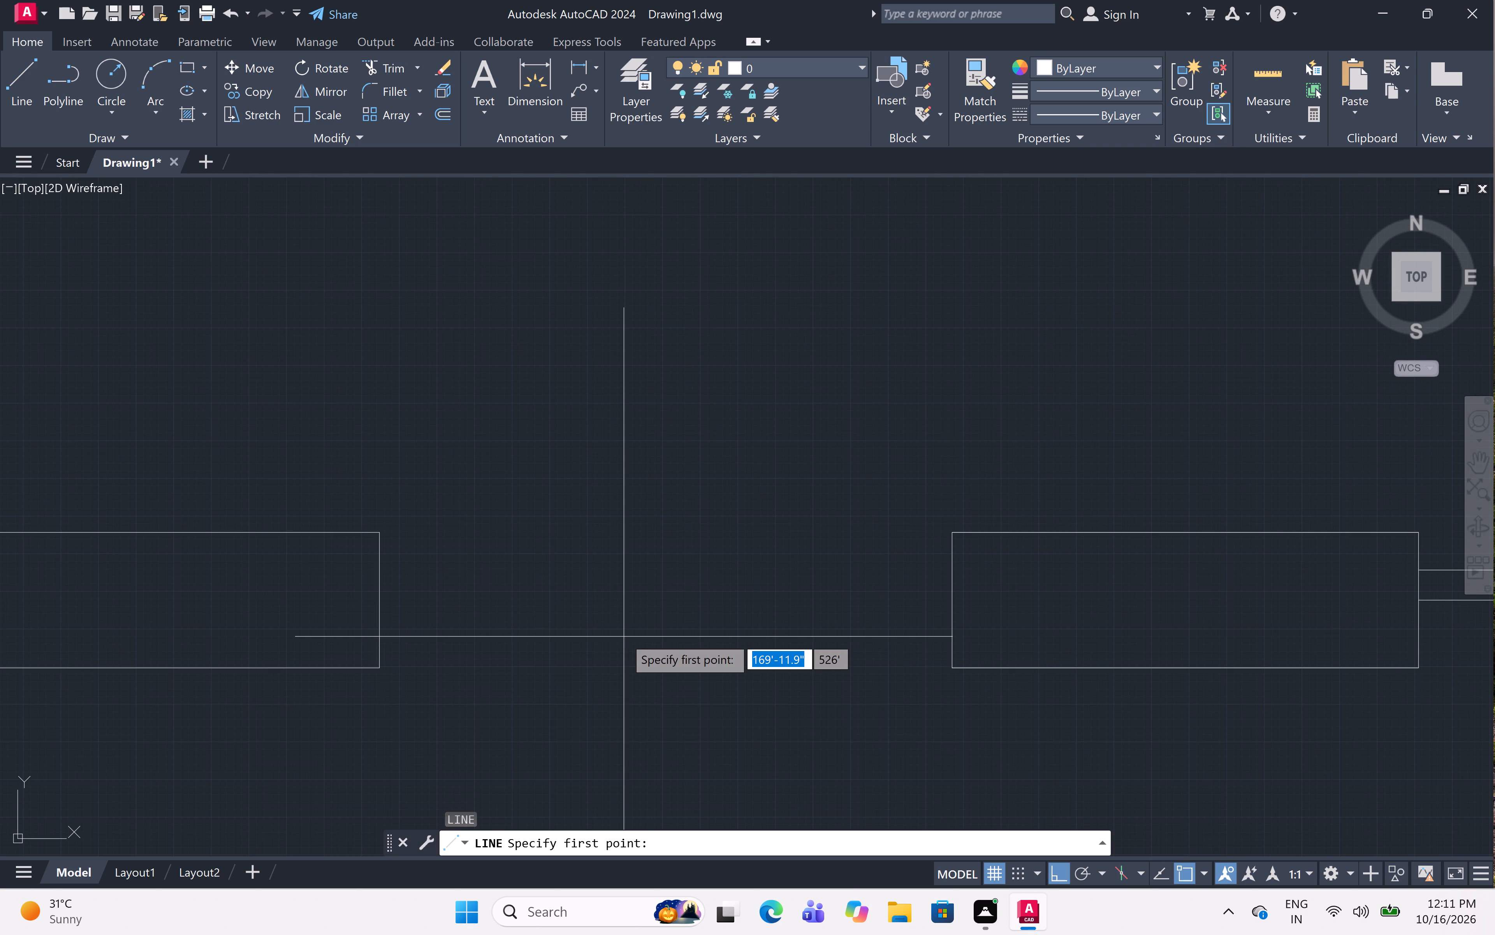
{"action": "left_click", "coordinate": [952, 600]}
{"action": "key", "text": "F8"}
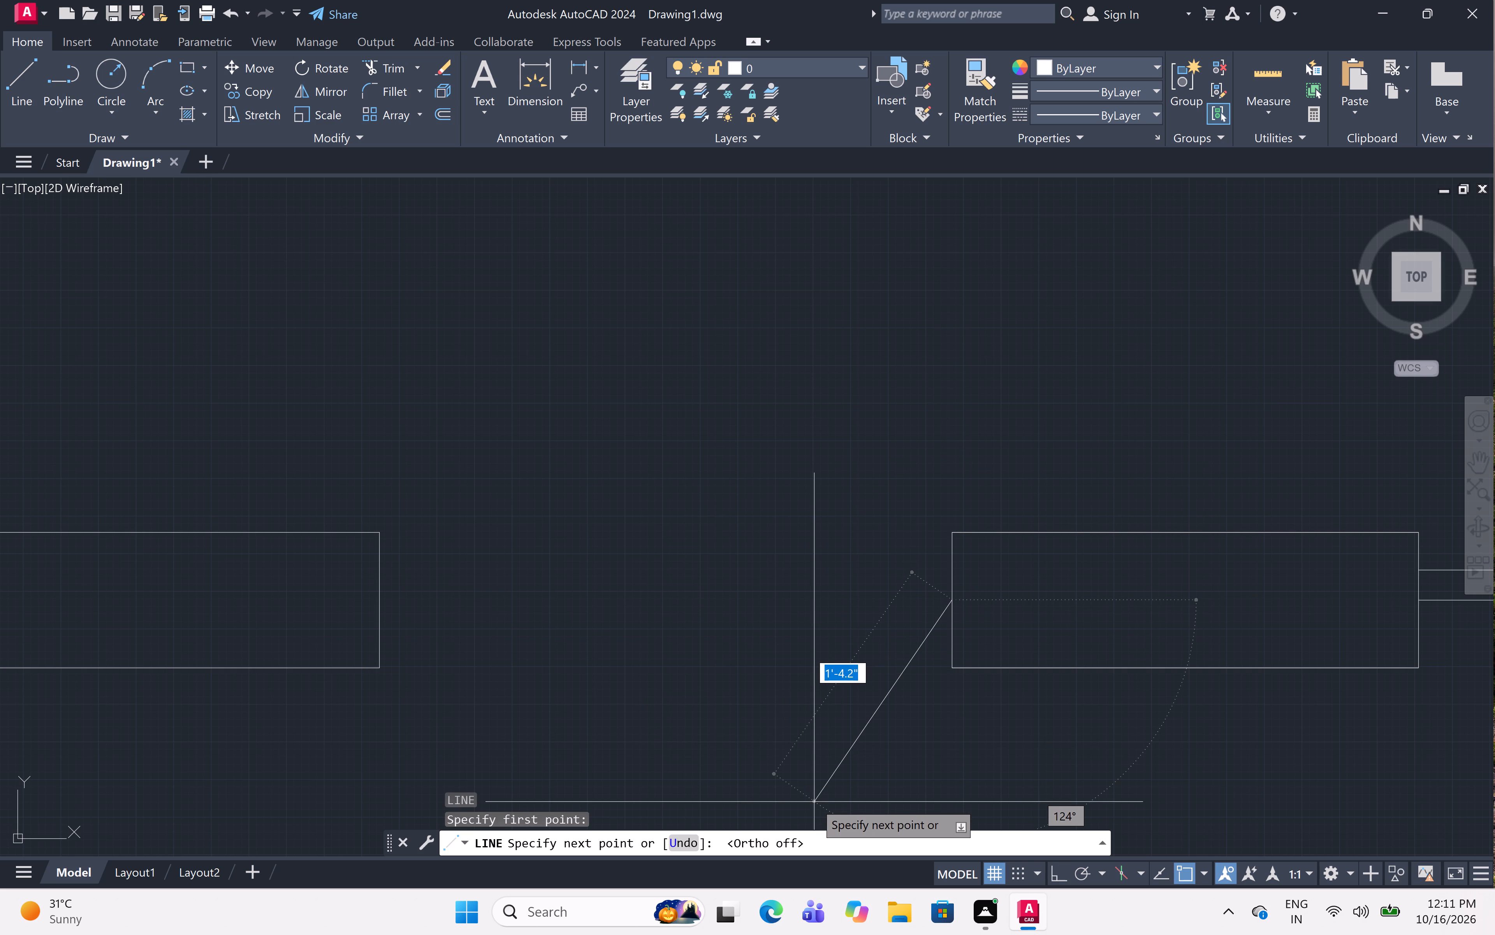
{"action": "left_click", "coordinate": [781, 798]}
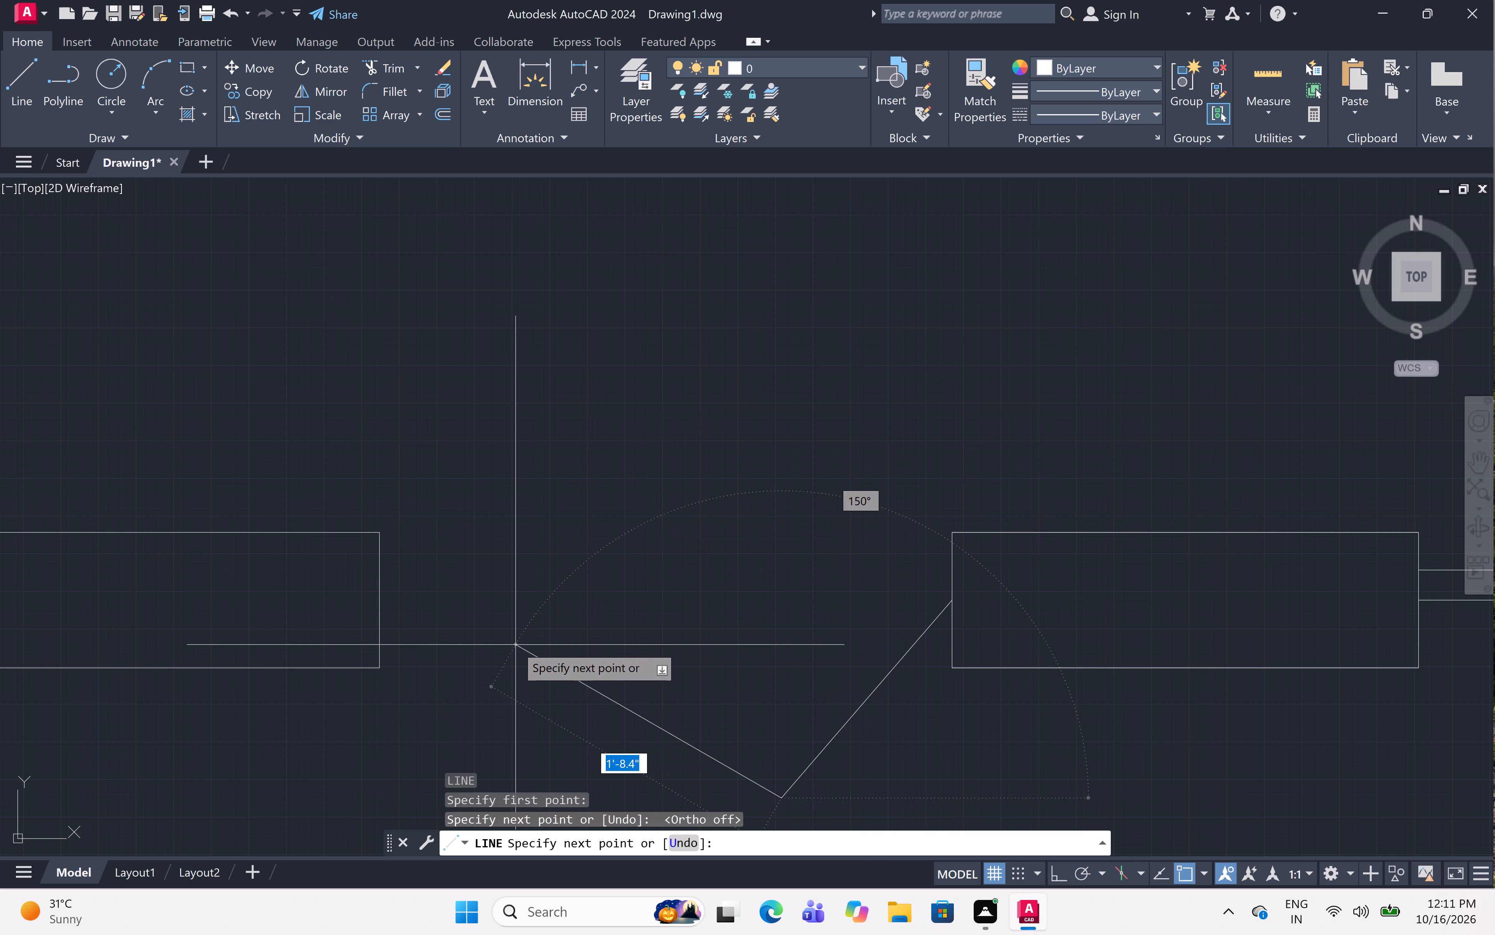
{"action": "left_click", "coordinate": [508, 641]}
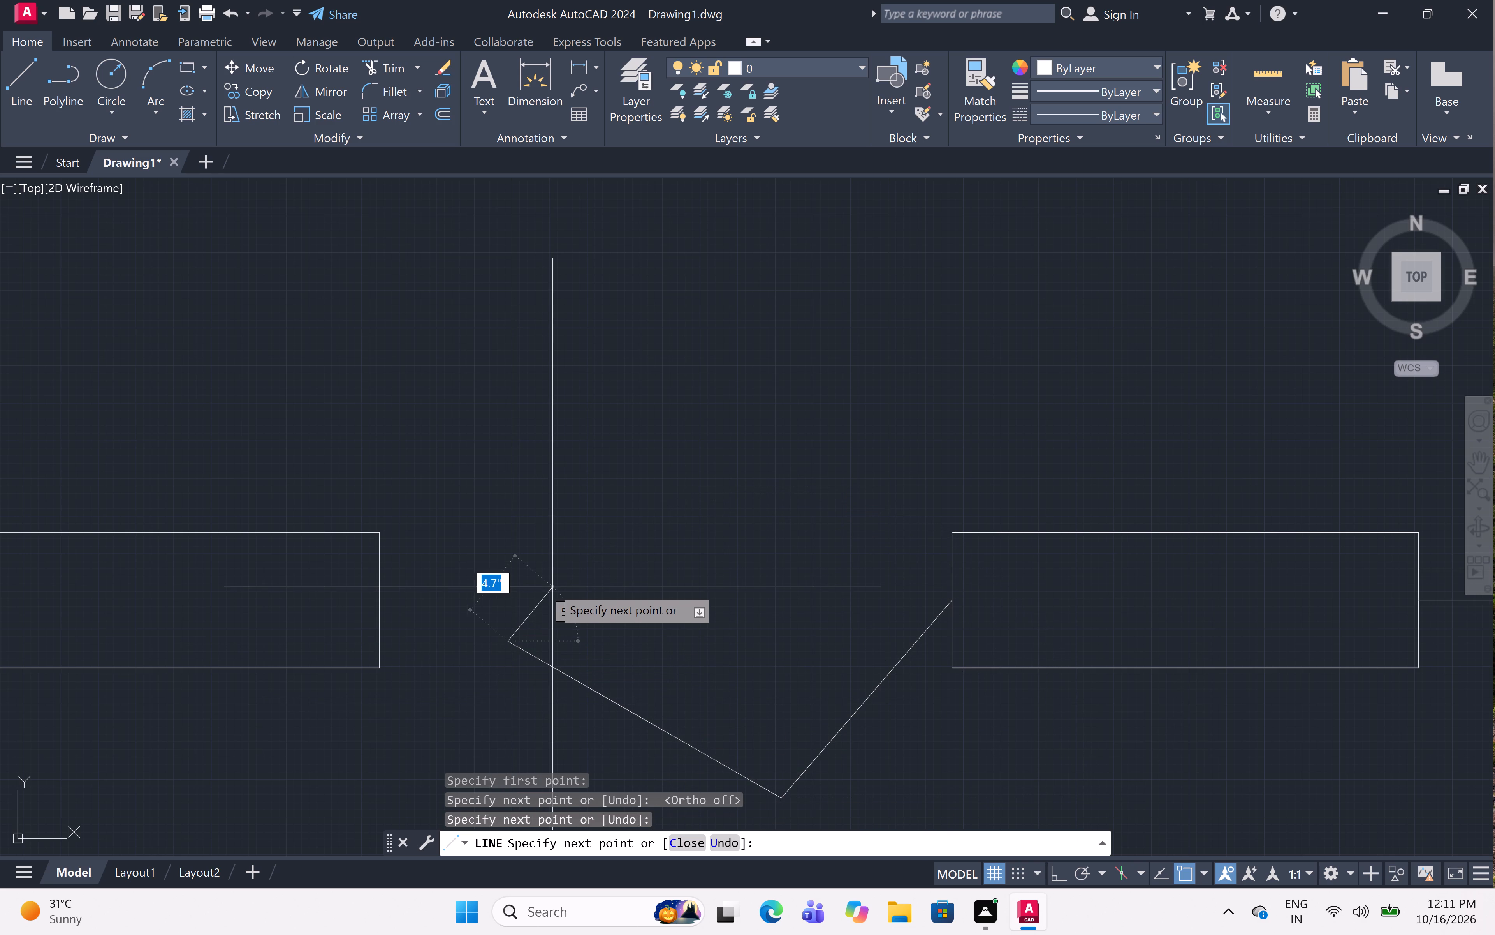
{"action": "key", "text": "Escape"}
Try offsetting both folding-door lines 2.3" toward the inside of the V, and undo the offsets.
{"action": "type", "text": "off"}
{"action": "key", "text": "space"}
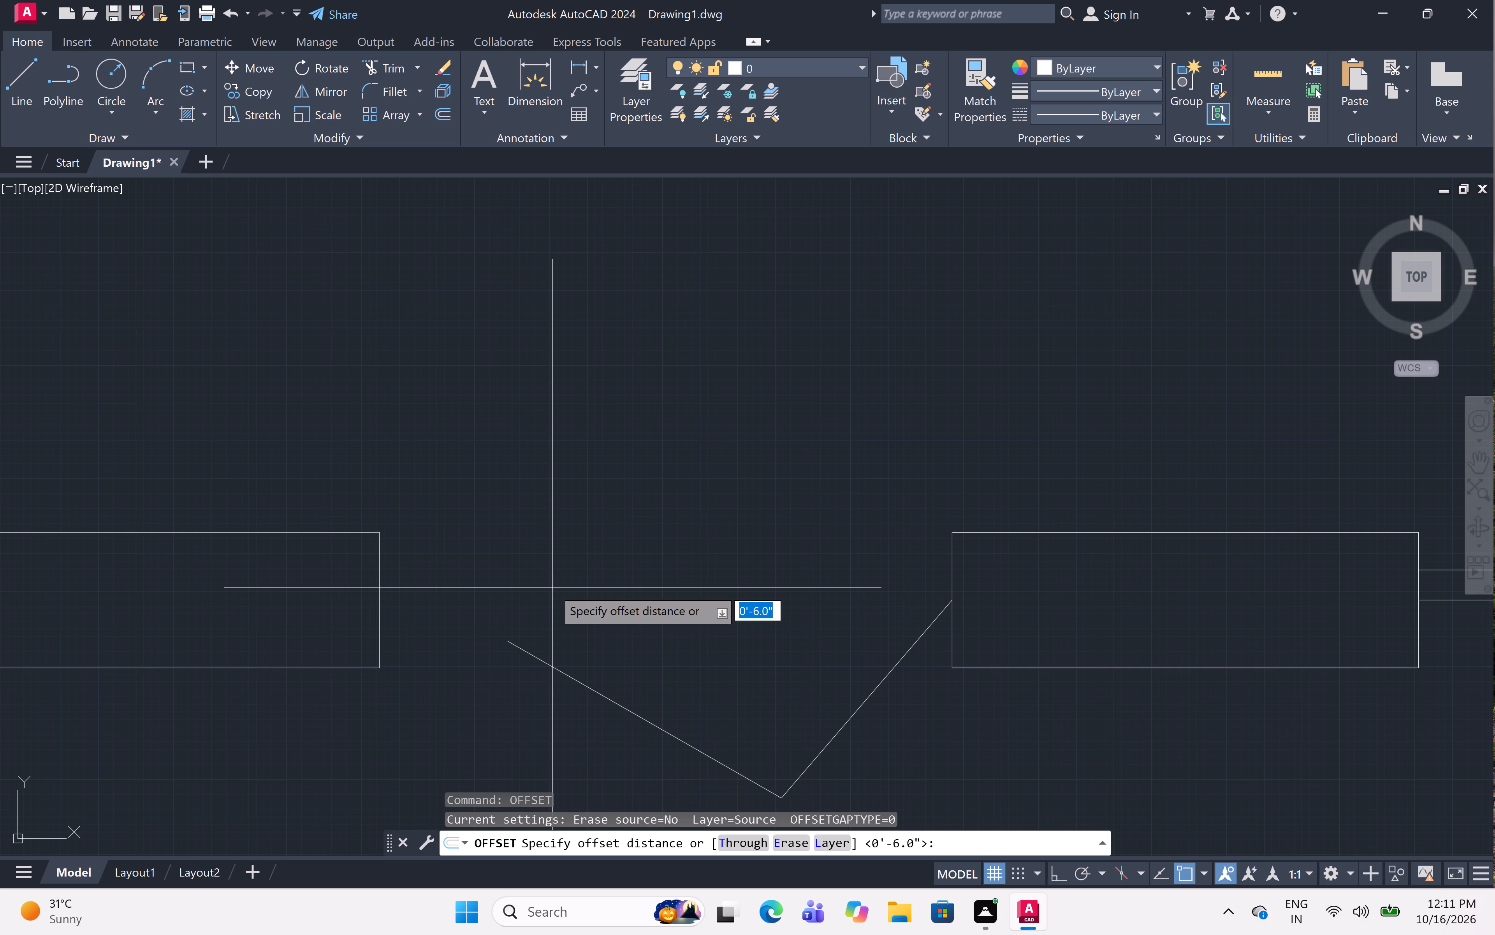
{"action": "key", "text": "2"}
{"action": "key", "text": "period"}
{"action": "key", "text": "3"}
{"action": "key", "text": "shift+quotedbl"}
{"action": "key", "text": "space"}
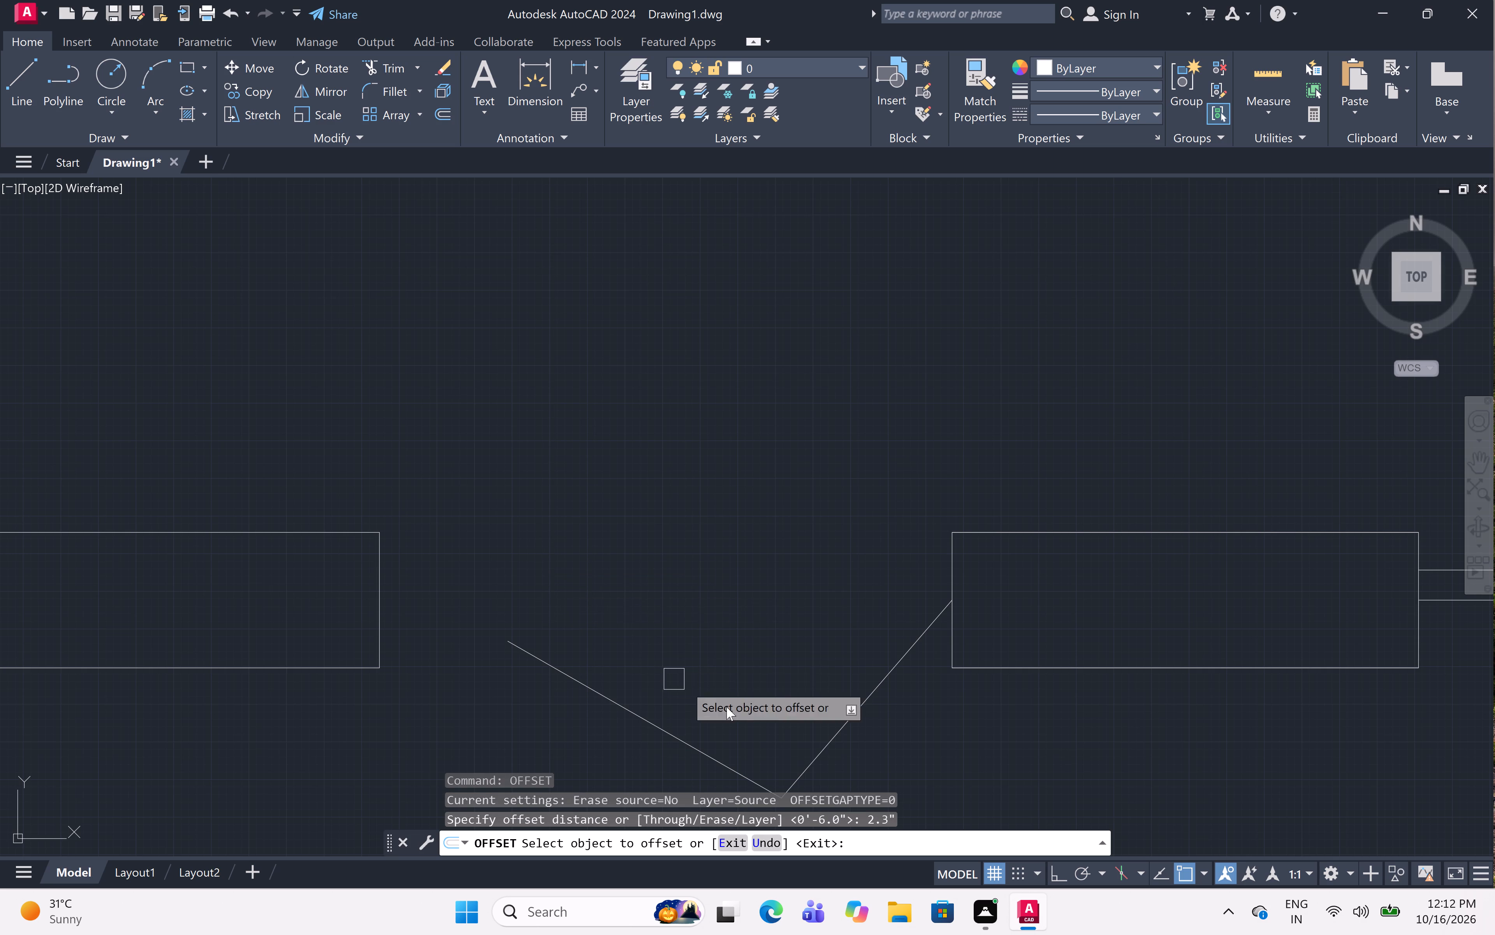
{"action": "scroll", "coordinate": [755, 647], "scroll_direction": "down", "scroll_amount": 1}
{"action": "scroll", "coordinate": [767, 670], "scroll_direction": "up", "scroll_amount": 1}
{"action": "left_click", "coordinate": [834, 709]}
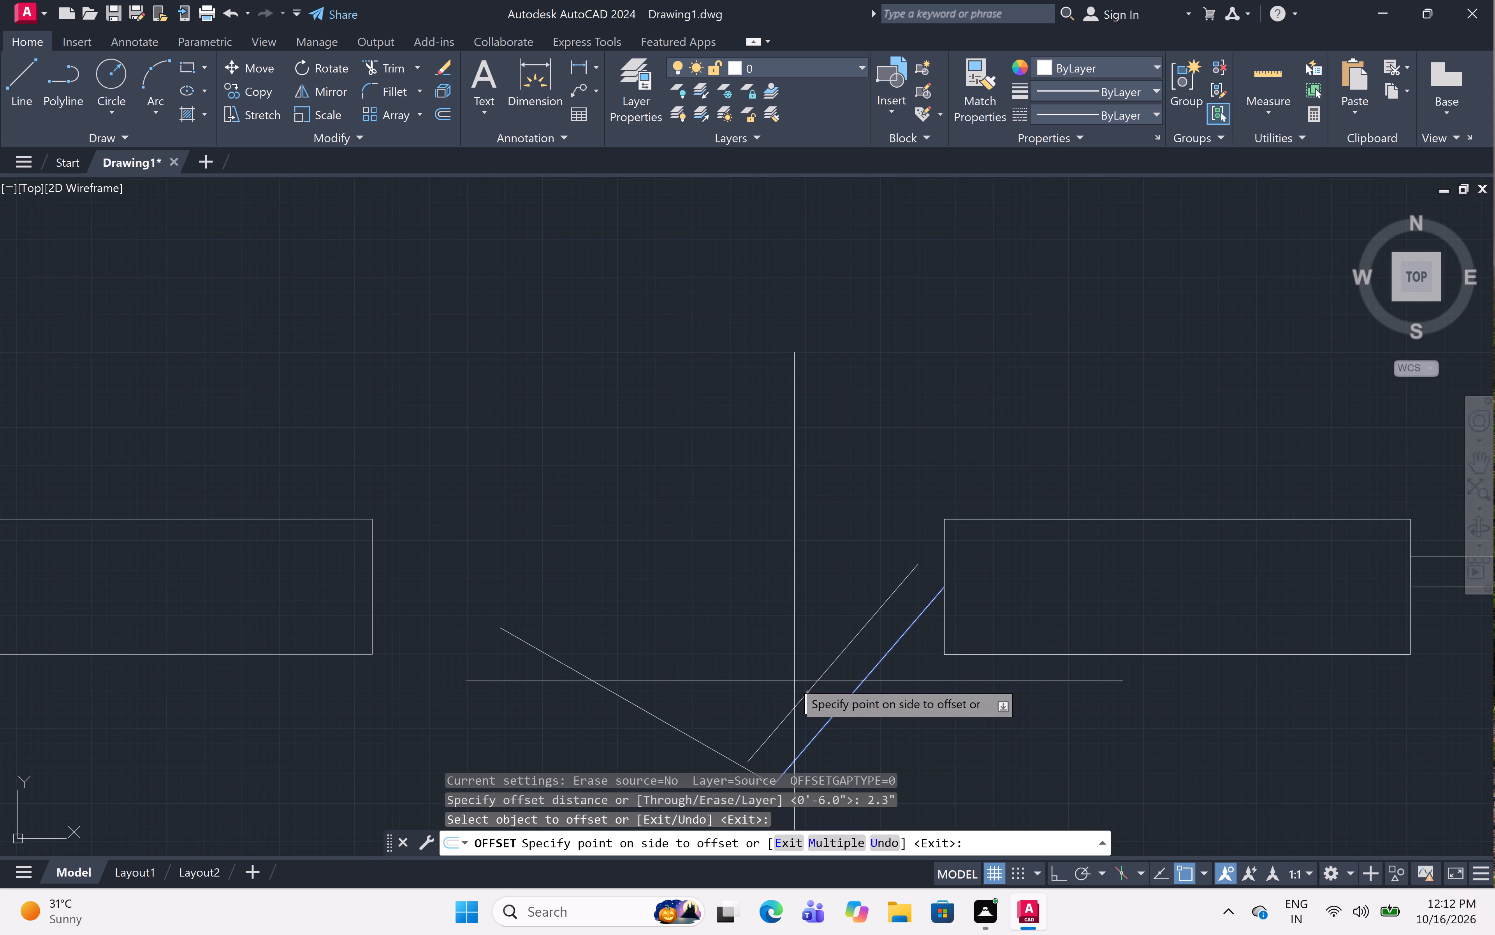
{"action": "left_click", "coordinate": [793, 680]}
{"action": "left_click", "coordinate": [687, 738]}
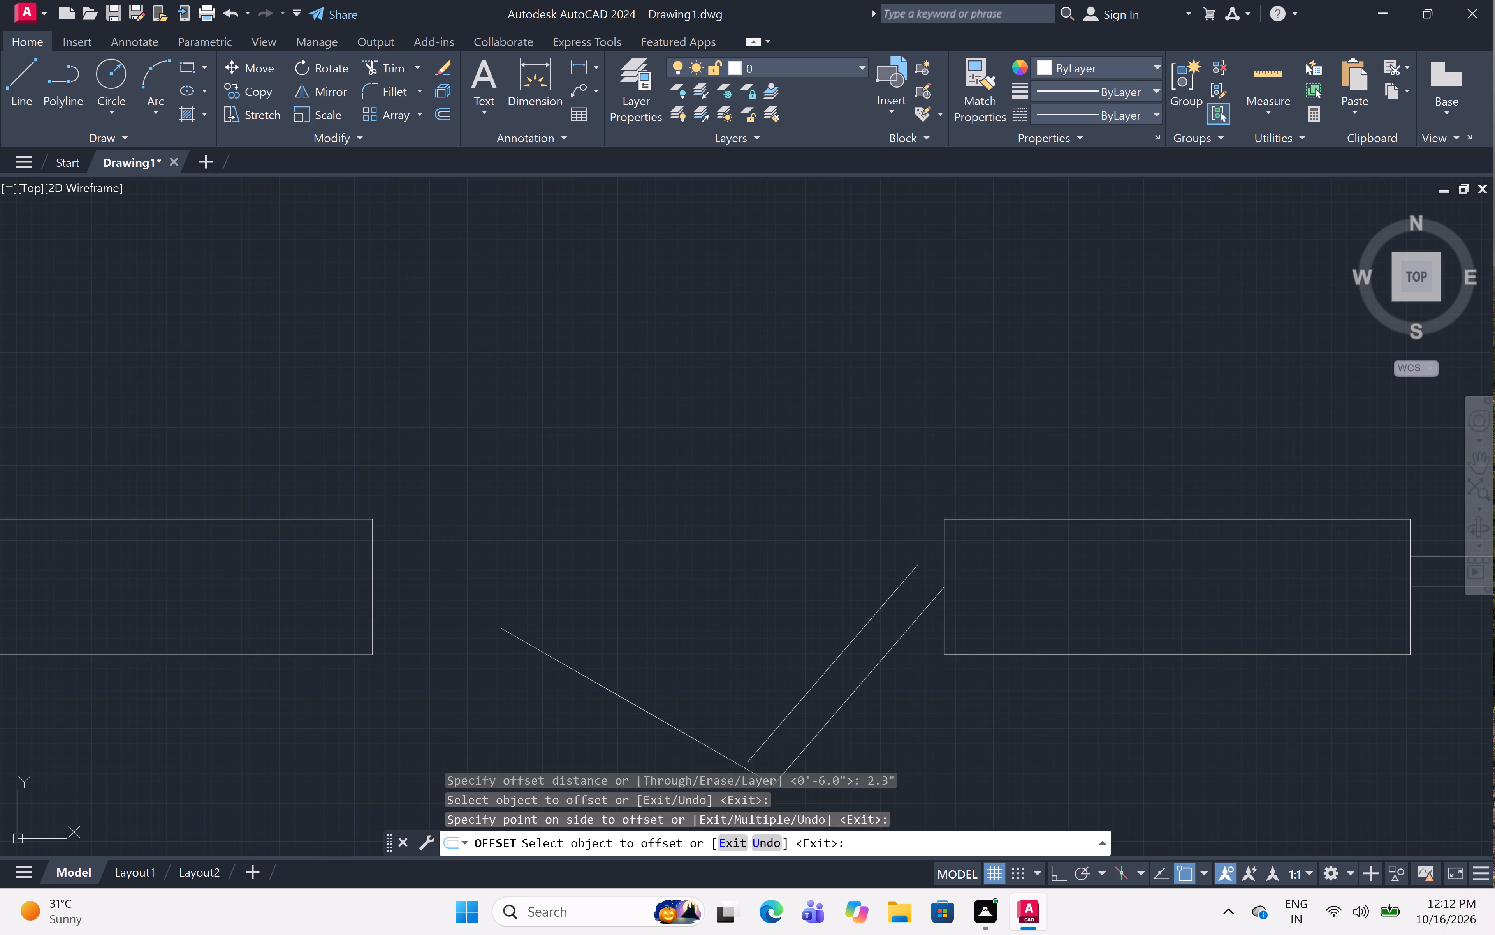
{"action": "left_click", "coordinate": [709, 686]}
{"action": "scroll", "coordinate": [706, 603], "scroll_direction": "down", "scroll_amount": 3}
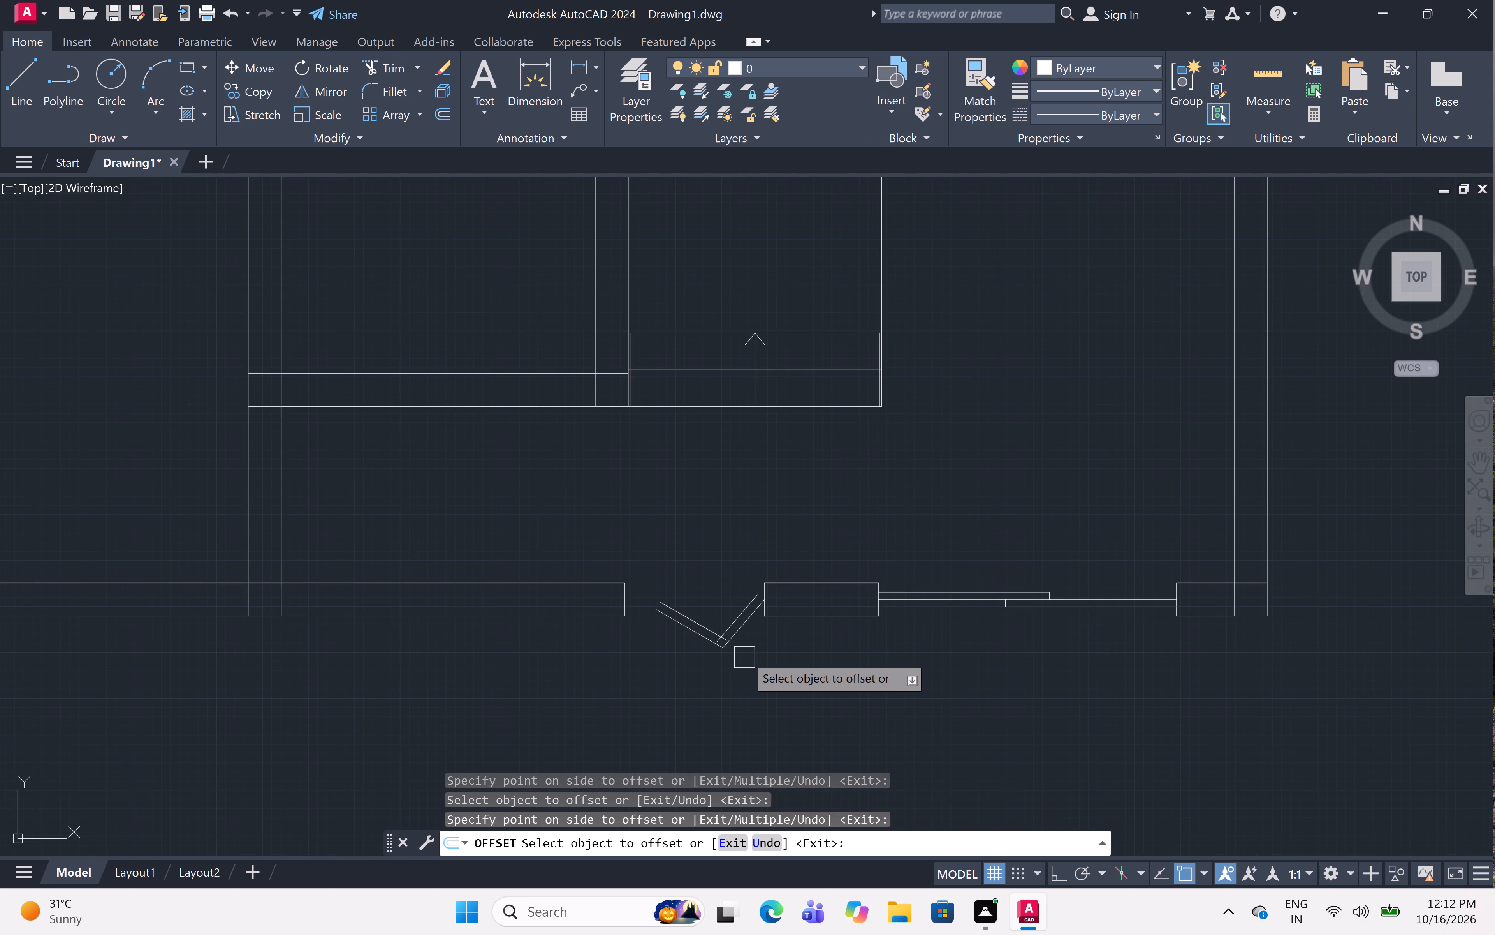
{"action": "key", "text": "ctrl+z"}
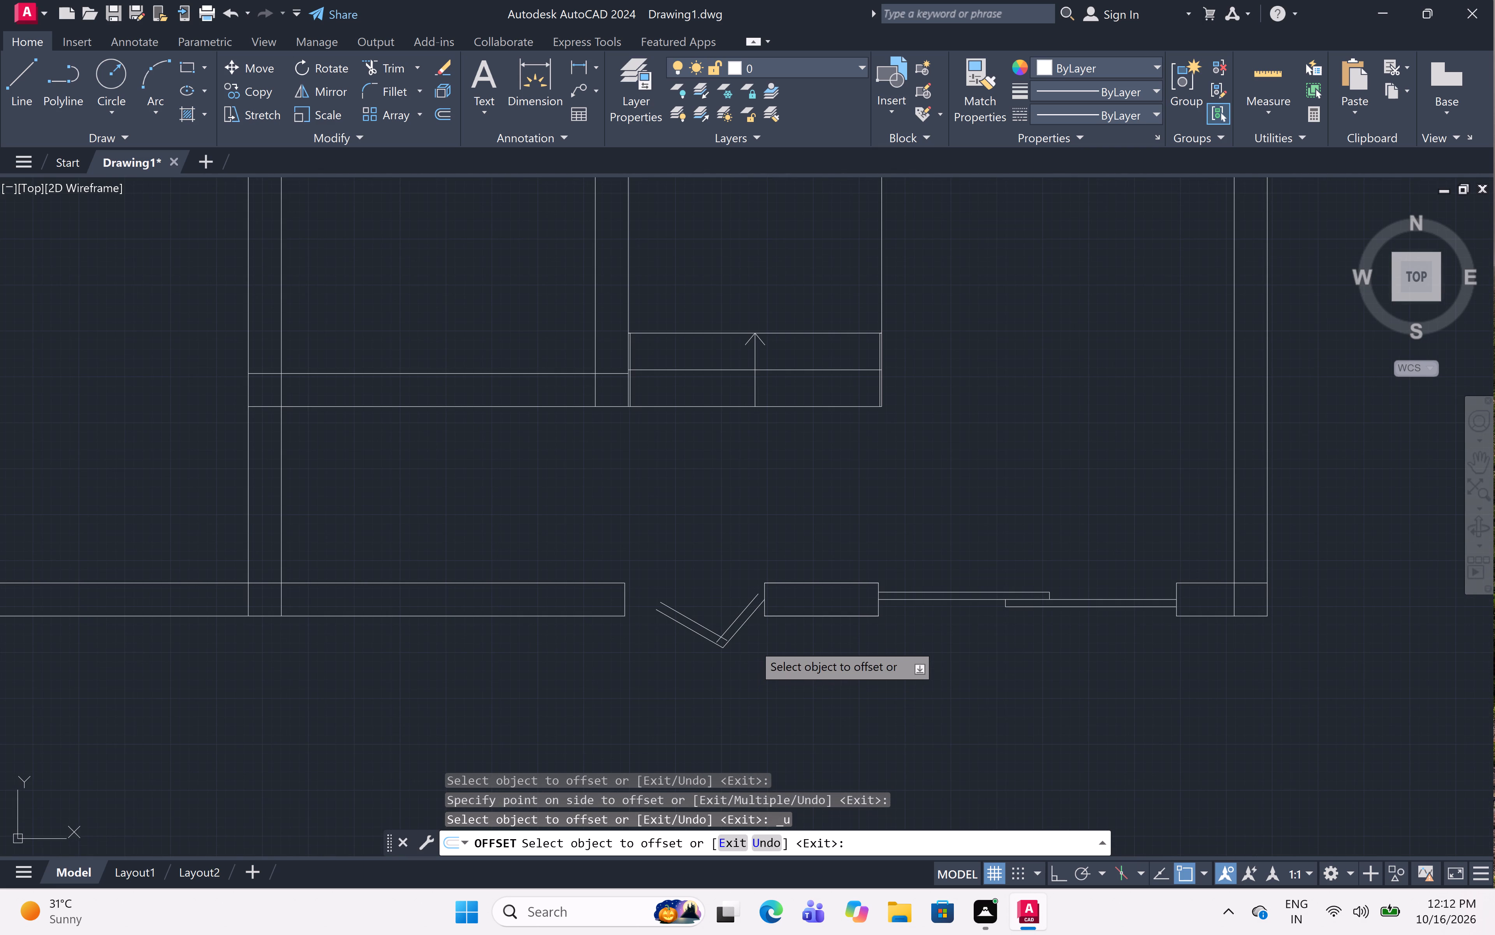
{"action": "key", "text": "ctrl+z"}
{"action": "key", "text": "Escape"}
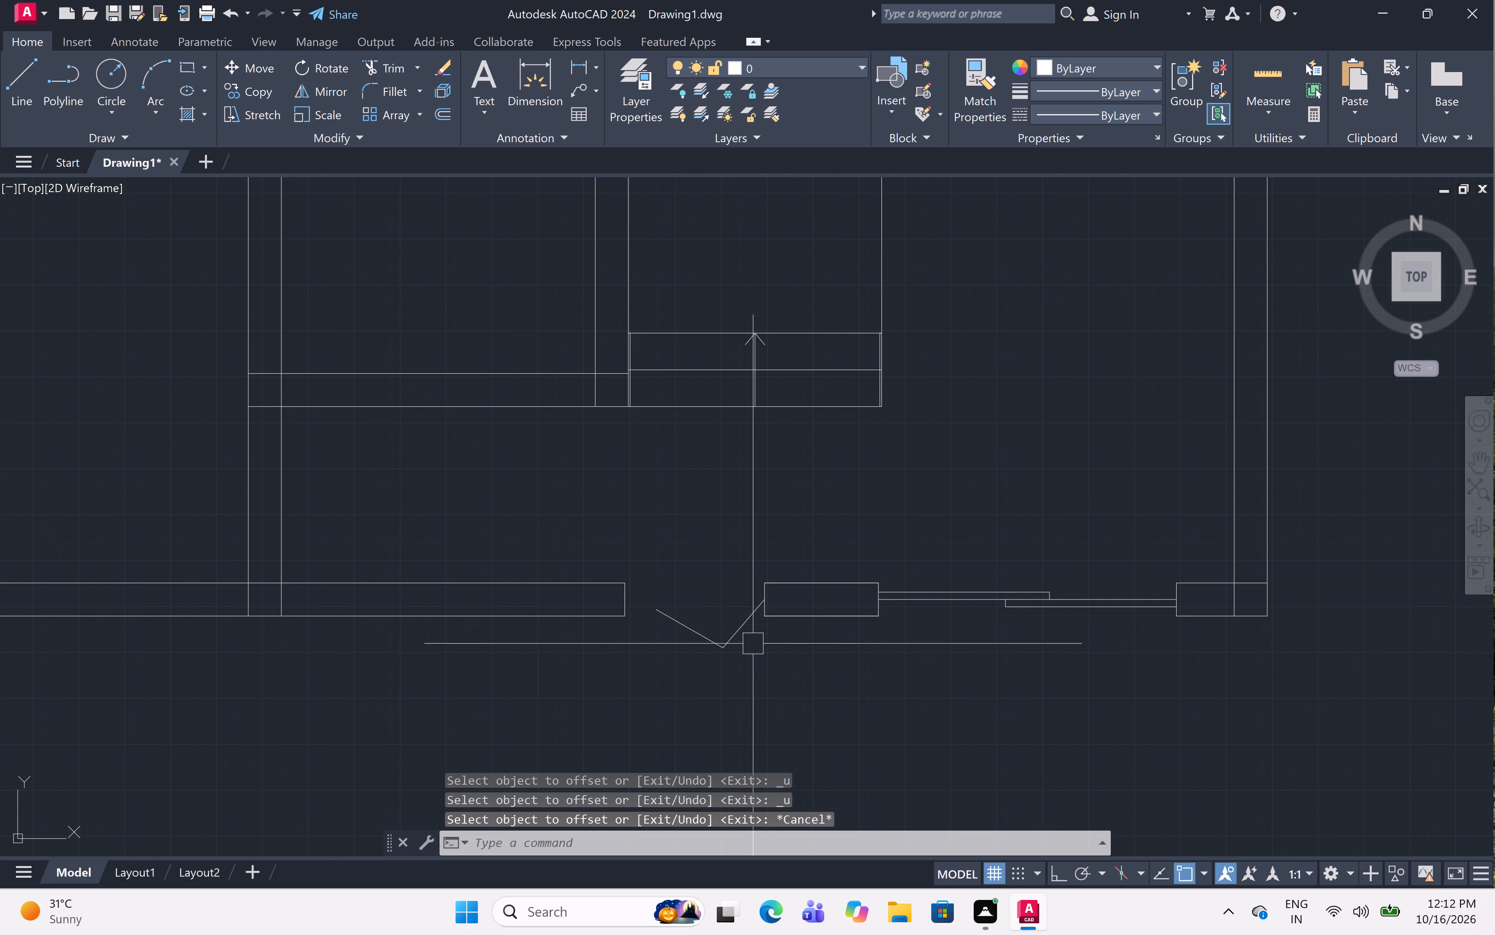
Offset both folding-door lines 2" toward the inside of the V to give the leaves thickness.
{"action": "type", "text": "off 2"}
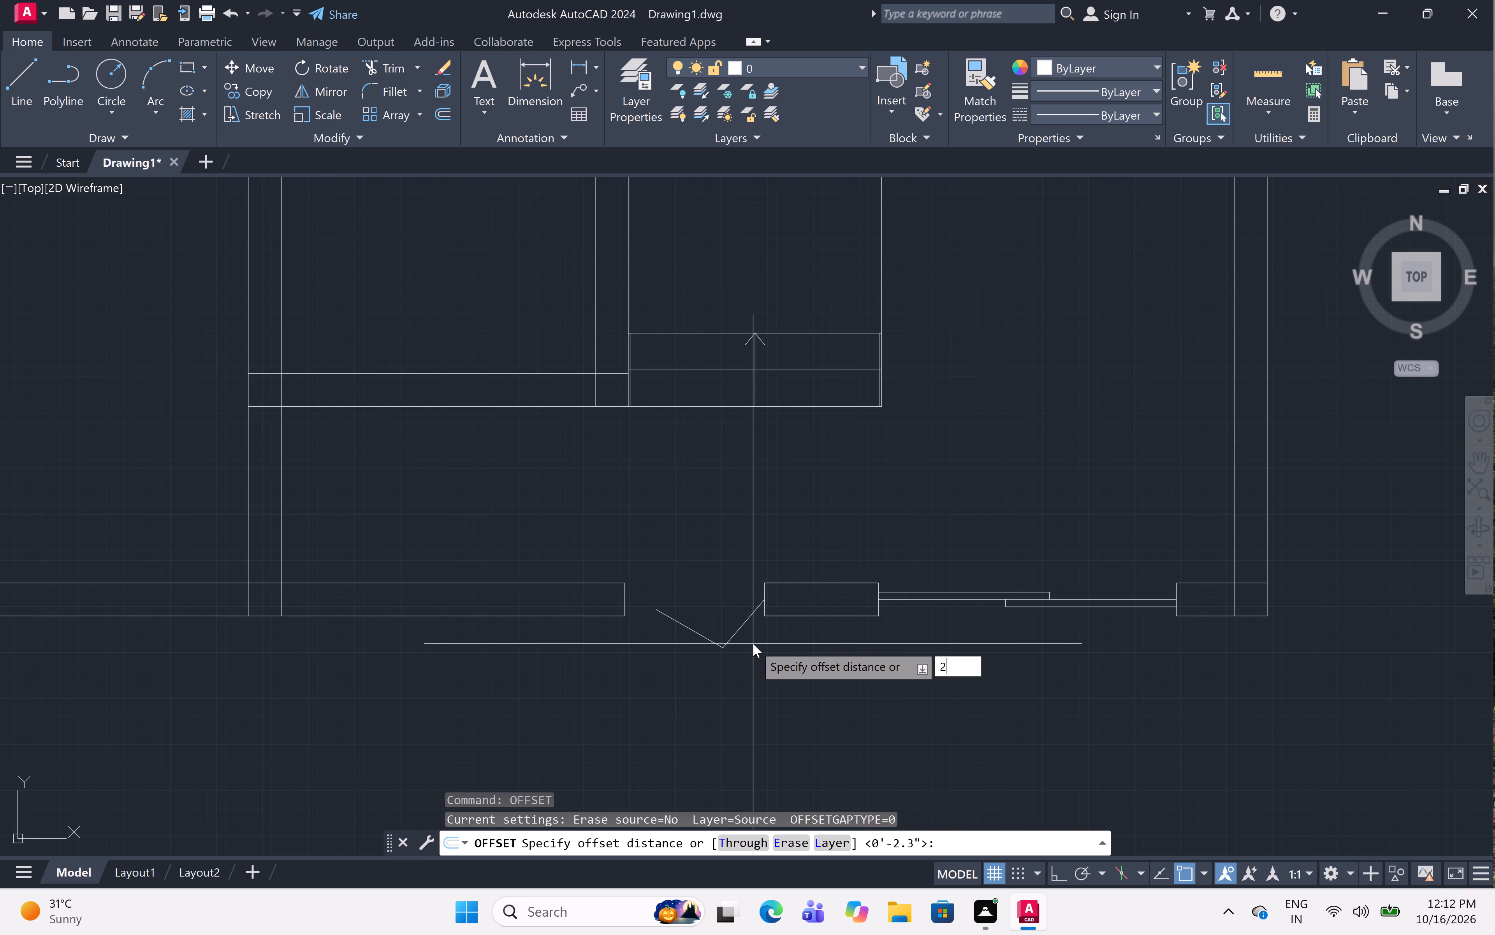
{"action": "type", "text": "\""}
{"action": "key", "text": "space"}
{"action": "scroll", "coordinate": [738, 632], "scroll_direction": "up", "scroll_amount": 2}
{"action": "left_click", "coordinate": [736, 625]}
{"action": "left_click", "coordinate": [715, 607]}
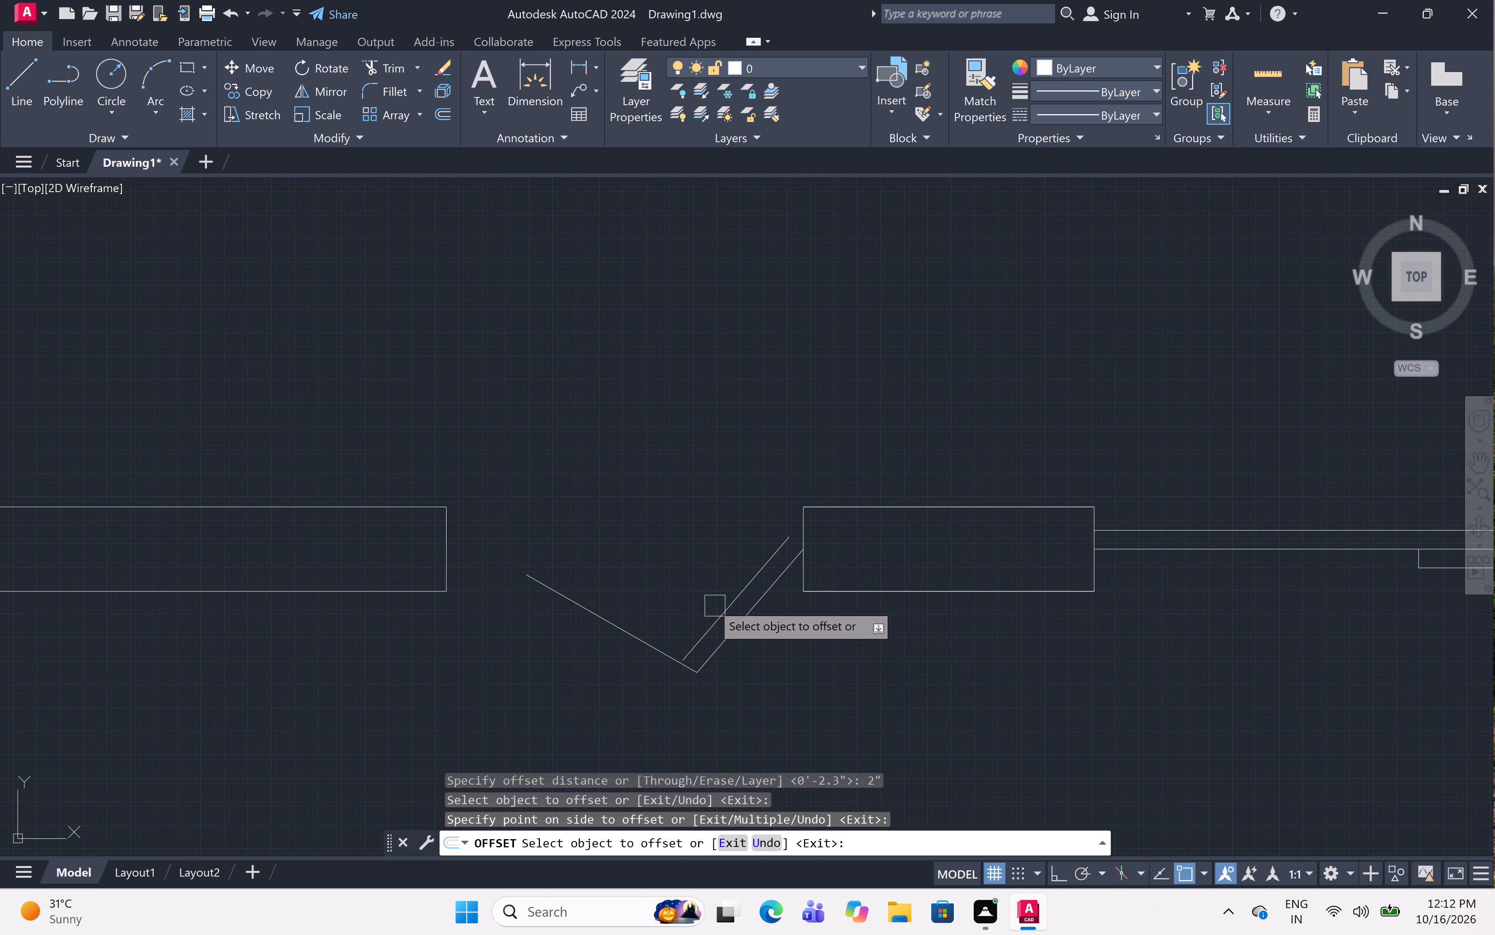
{"action": "left_click", "coordinate": [661, 656]}
{"action": "left_click", "coordinate": [716, 572]}
{"action": "key", "text": "Escape"}
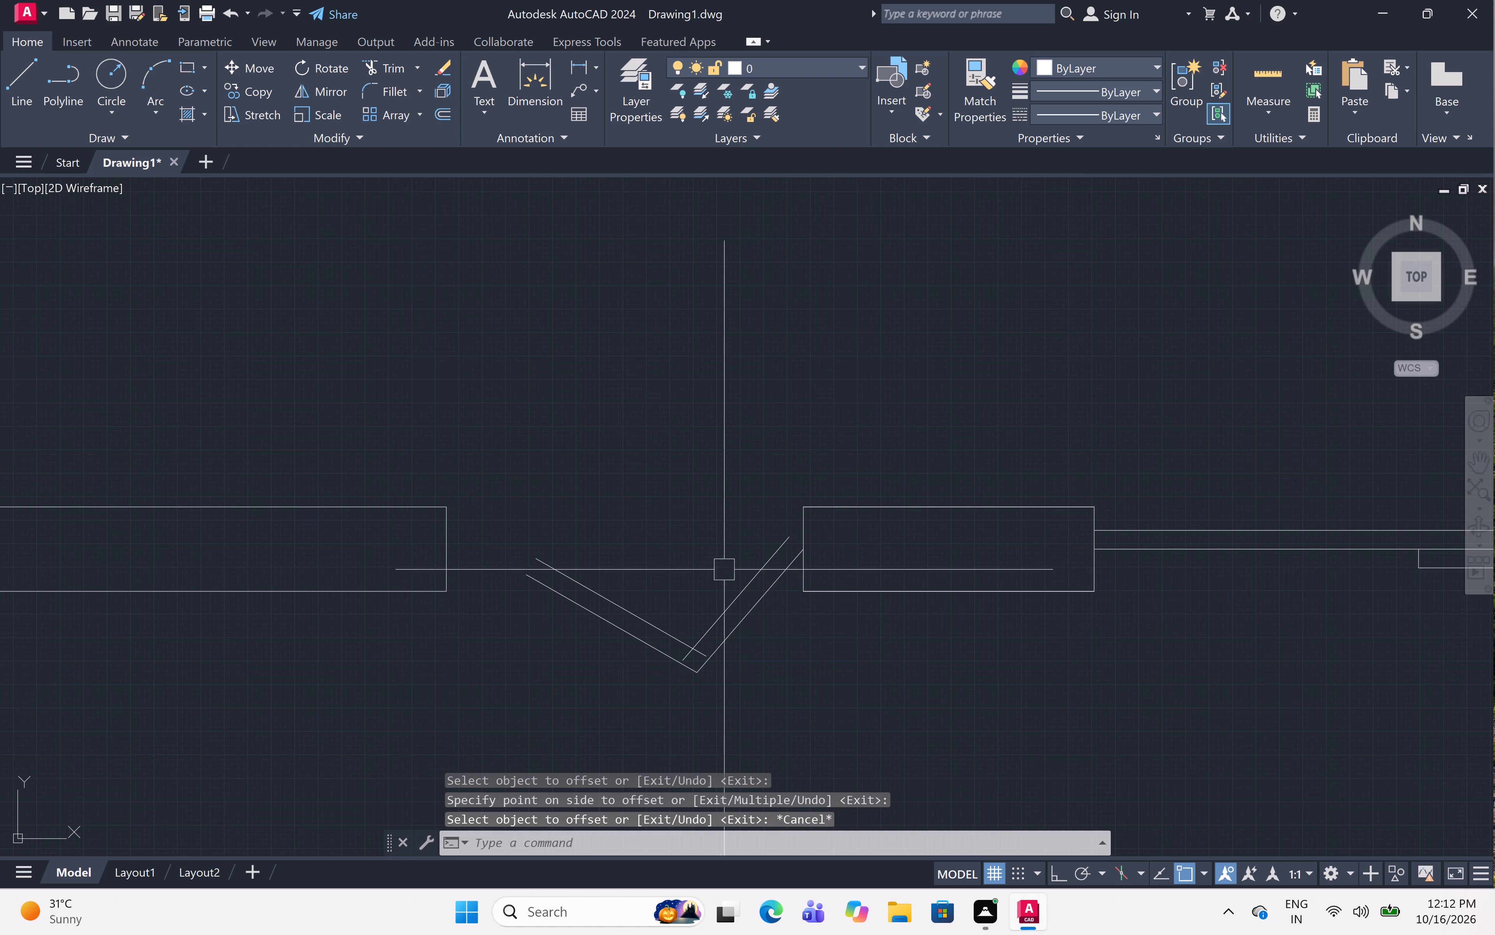
Extend the inner line of the door leaf at the right jamb until it meets the wall end.
{"action": "key", "text": "l"}
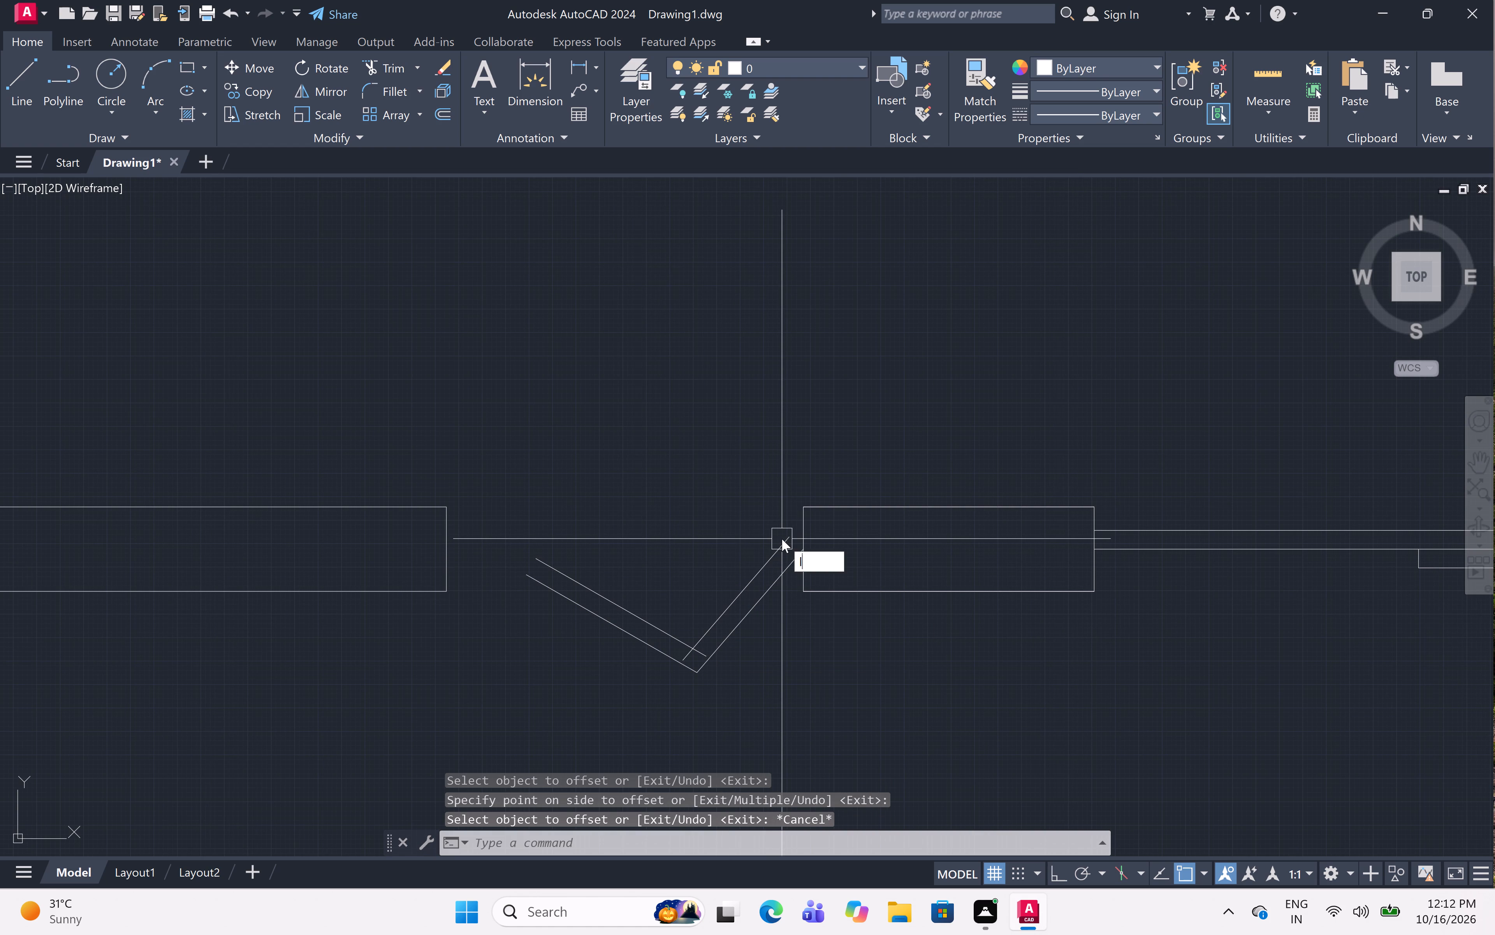
{"action": "key", "text": "Escape"}
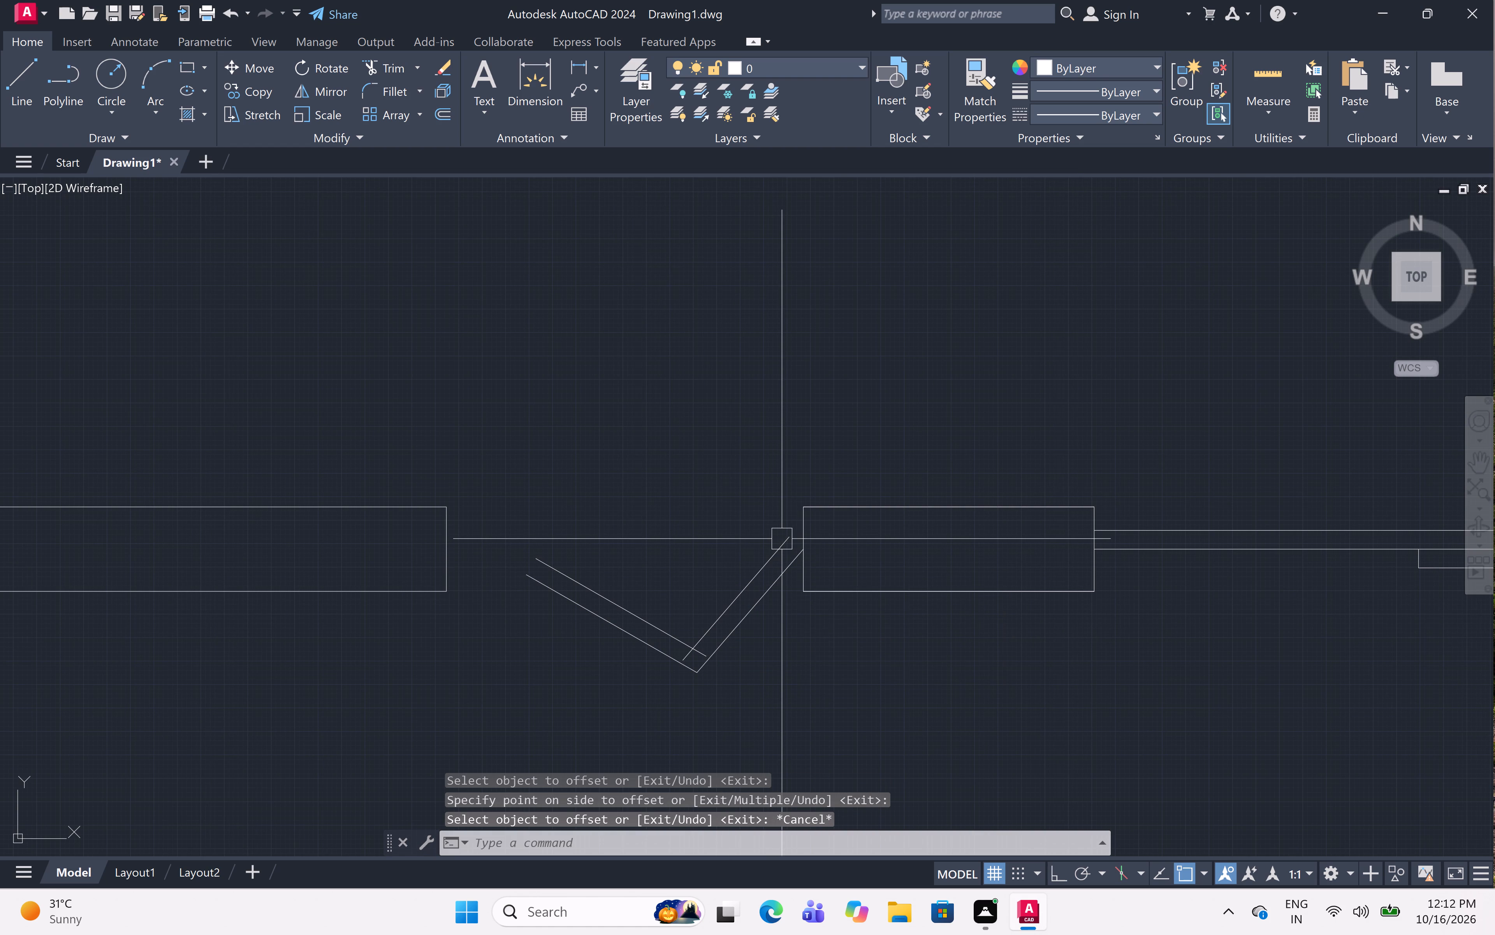
{"action": "type", "text": "ex"}
{"action": "key", "text": "space"}
{"action": "left_click", "coordinate": [782, 550]}
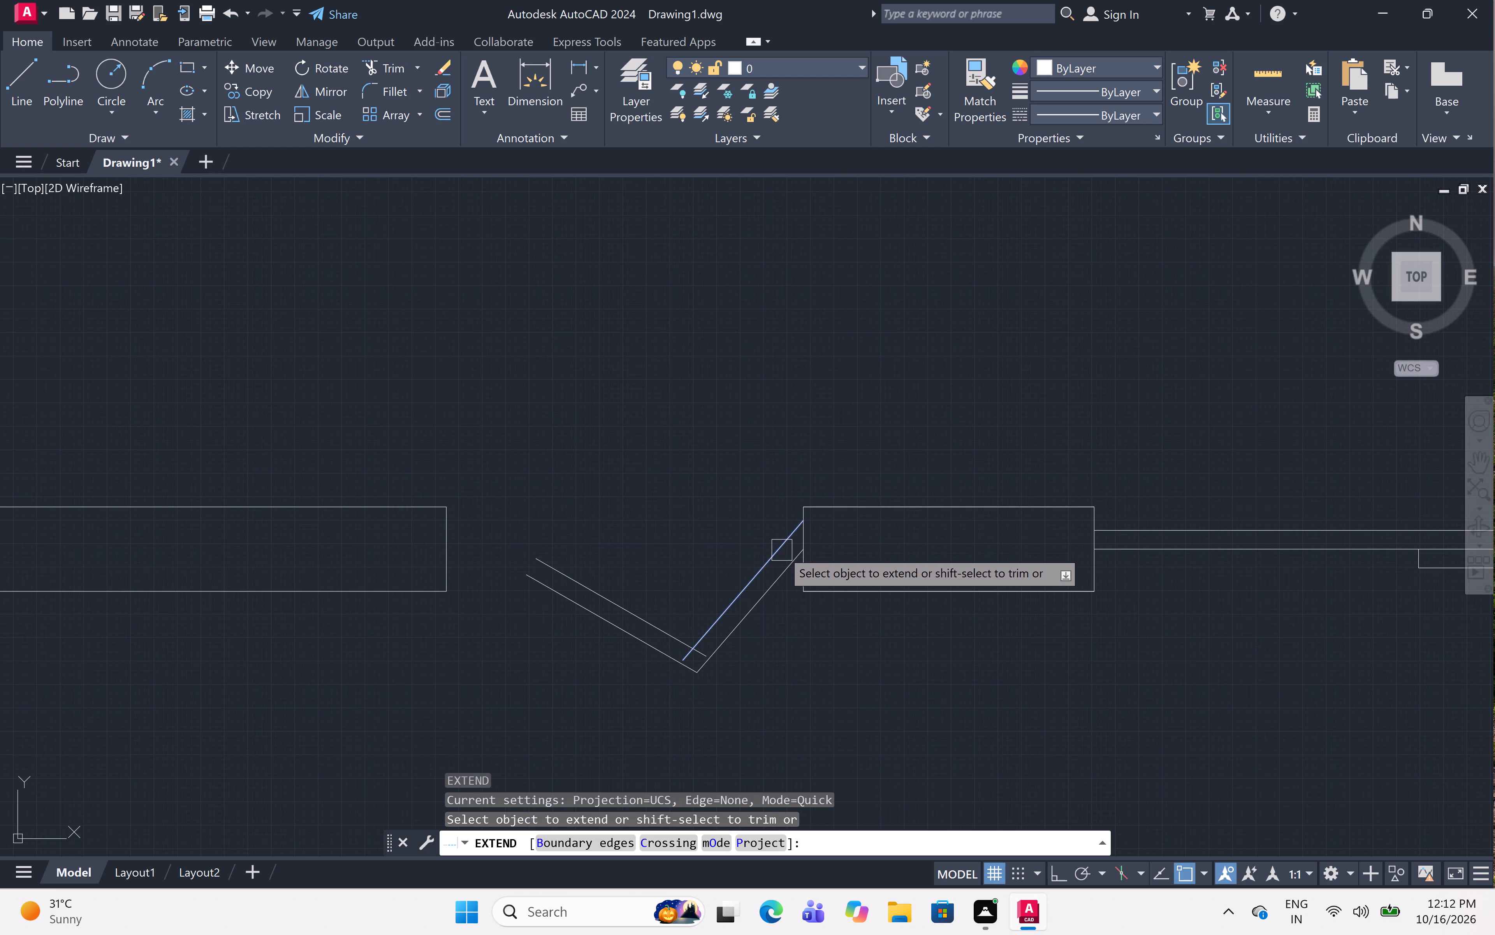
{"action": "key", "text": "Escape"}
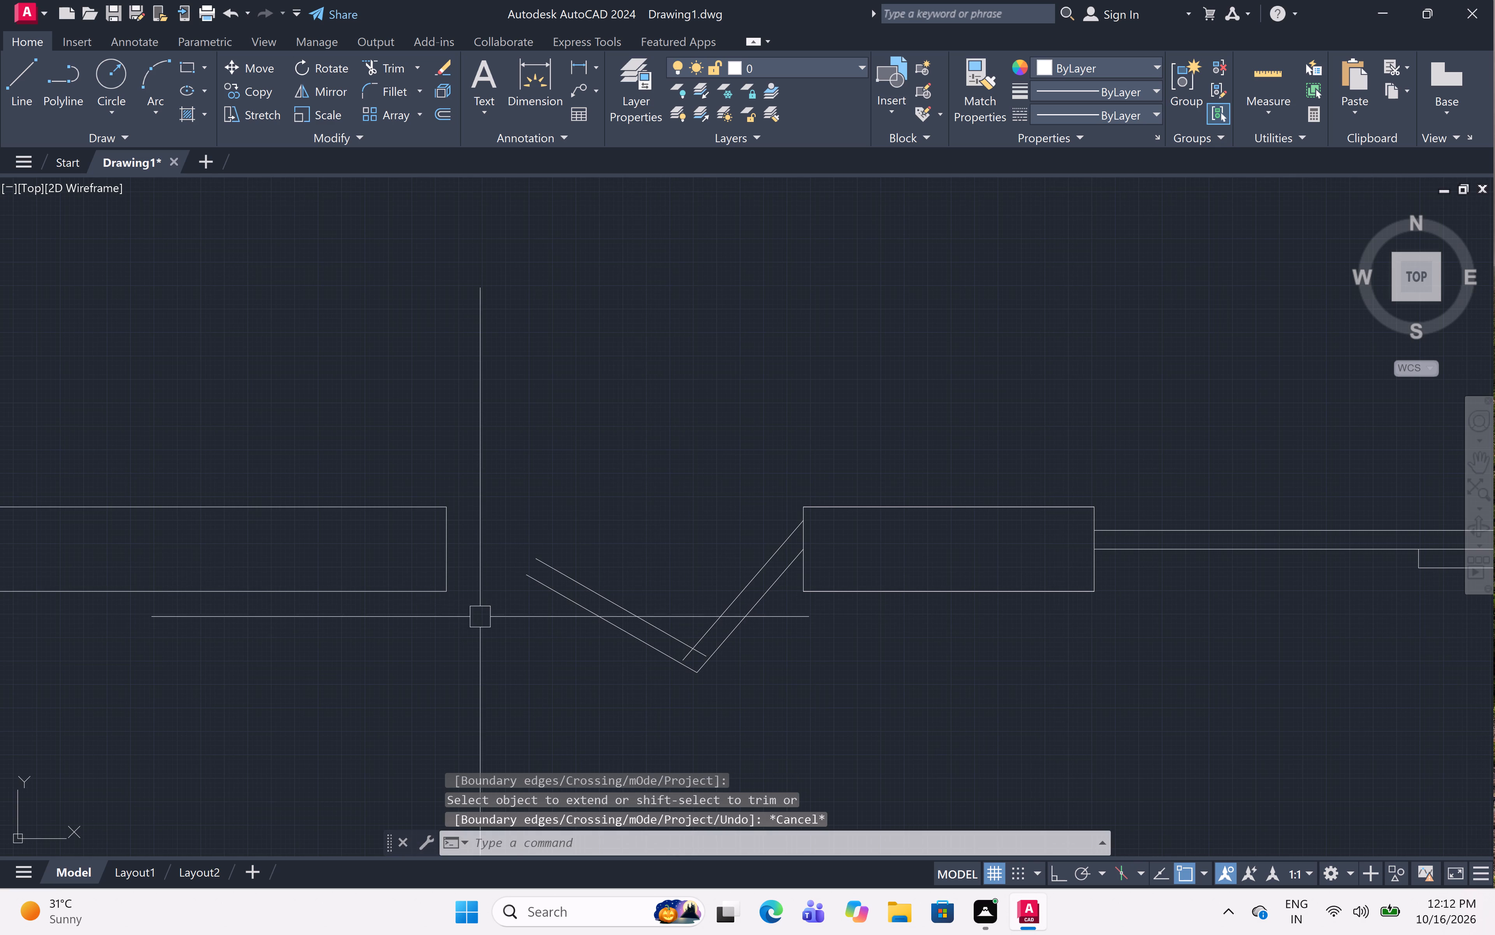
Close the free end of the folding door's outer leaf with a short line joining its two edges.
{"action": "key", "text": "l"}
{"action": "key", "text": "space"}
{"action": "scroll", "coordinate": [517, 584], "scroll_direction": "up", "scroll_amount": 2}
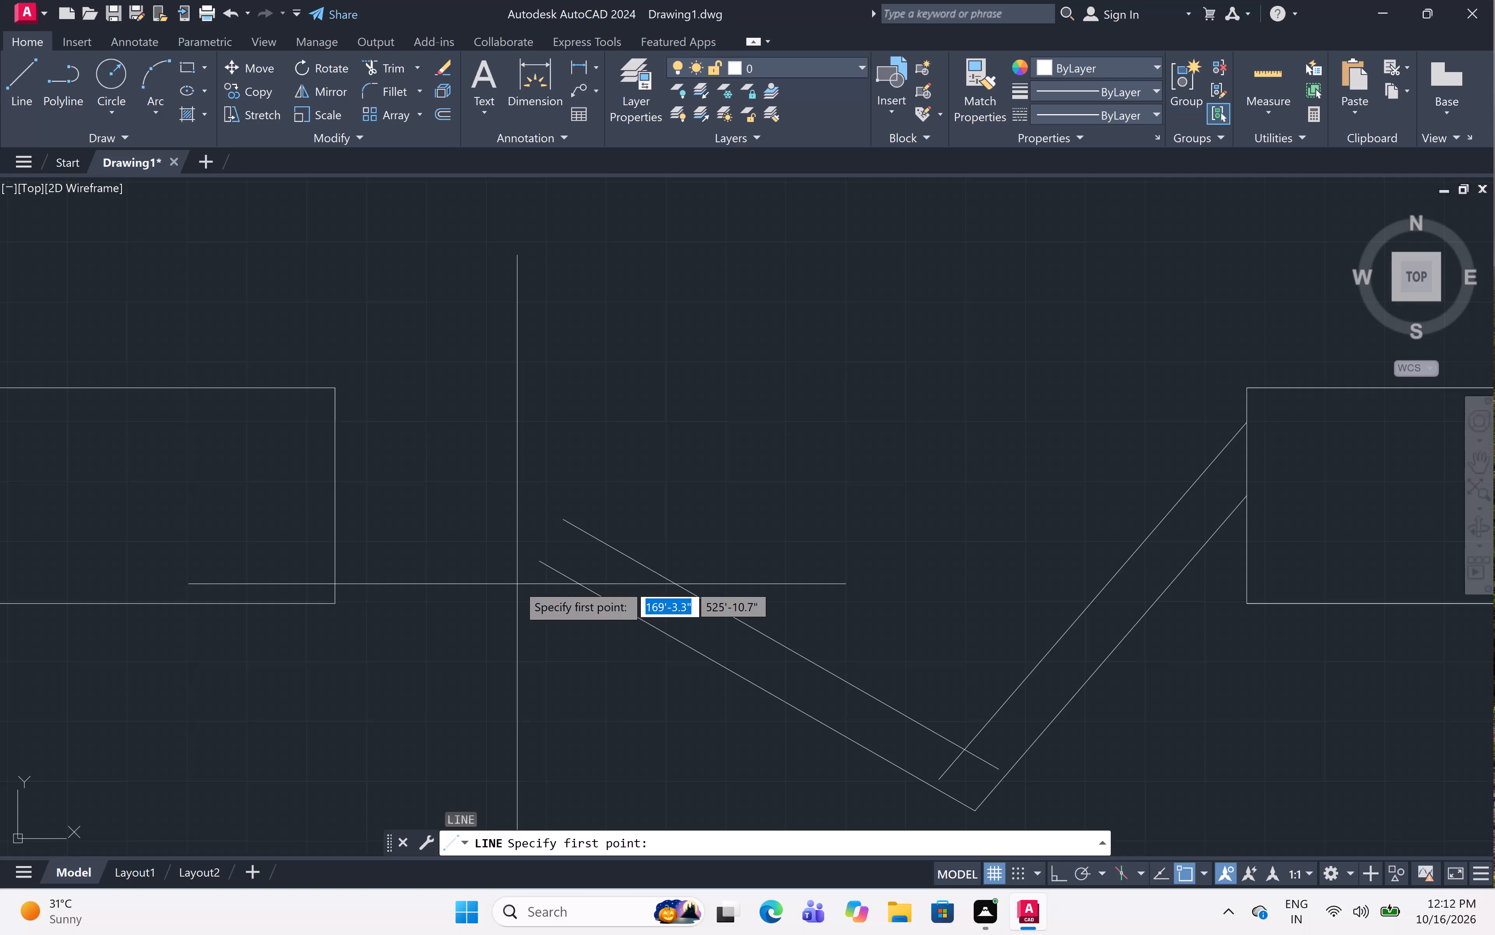
{"action": "left_click", "coordinate": [541, 556]}
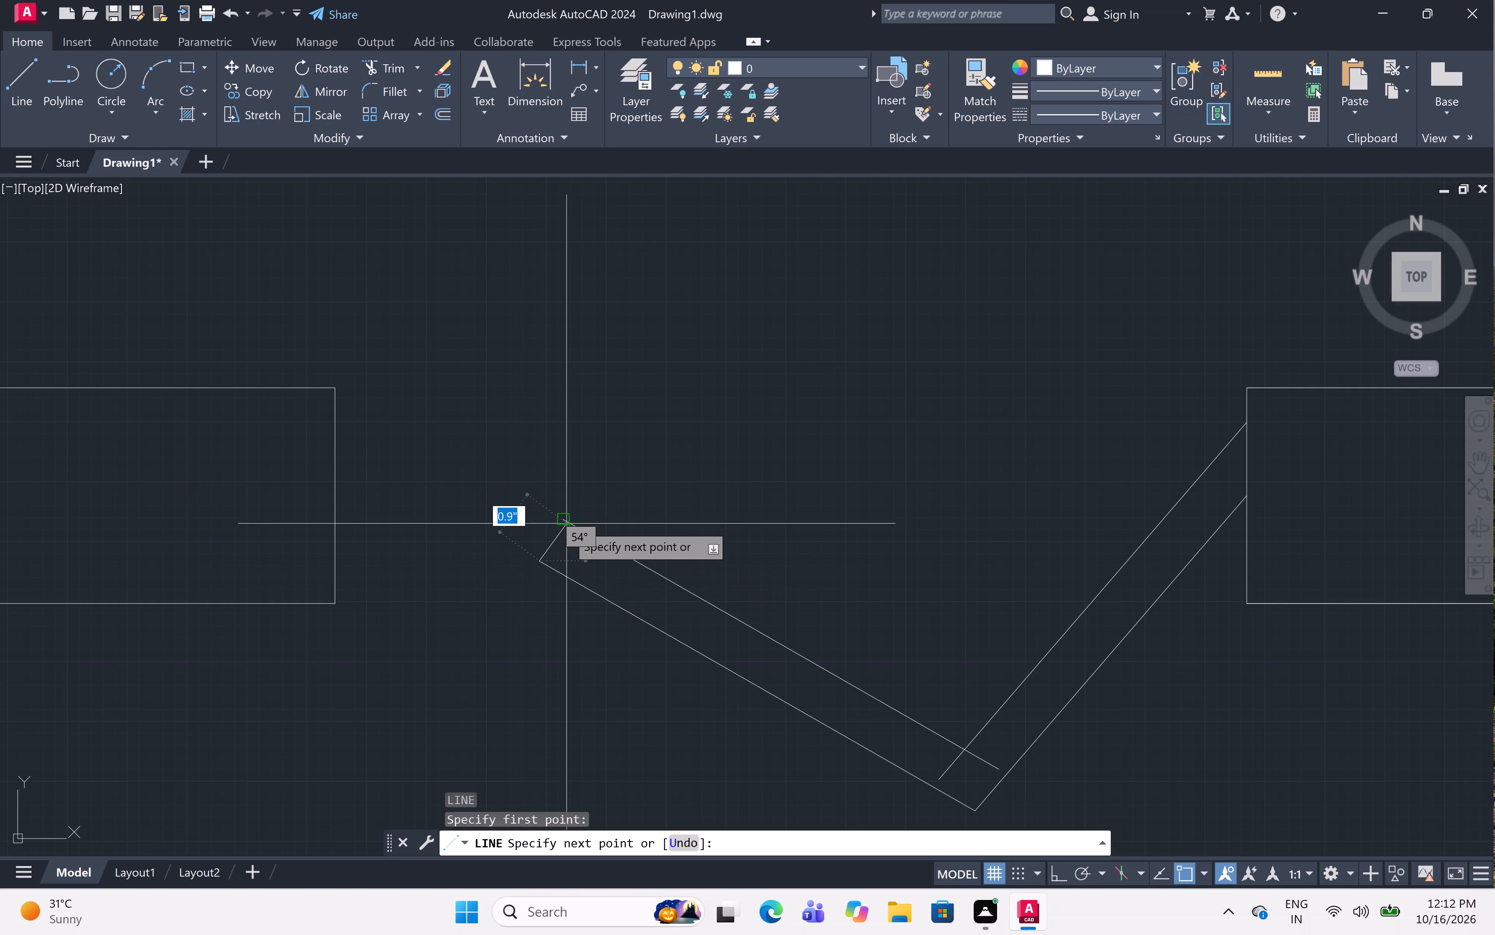
{"action": "left_click", "coordinate": [567, 522]}
{"action": "key", "text": "Escape"}
Draw the upper half of a small door stop from the left jamb's midpoint, about 2" out, 1.5" up and back to the jamb.
{"action": "scroll", "coordinate": [610, 504], "scroll_direction": "down", "scroll_amount": 4}
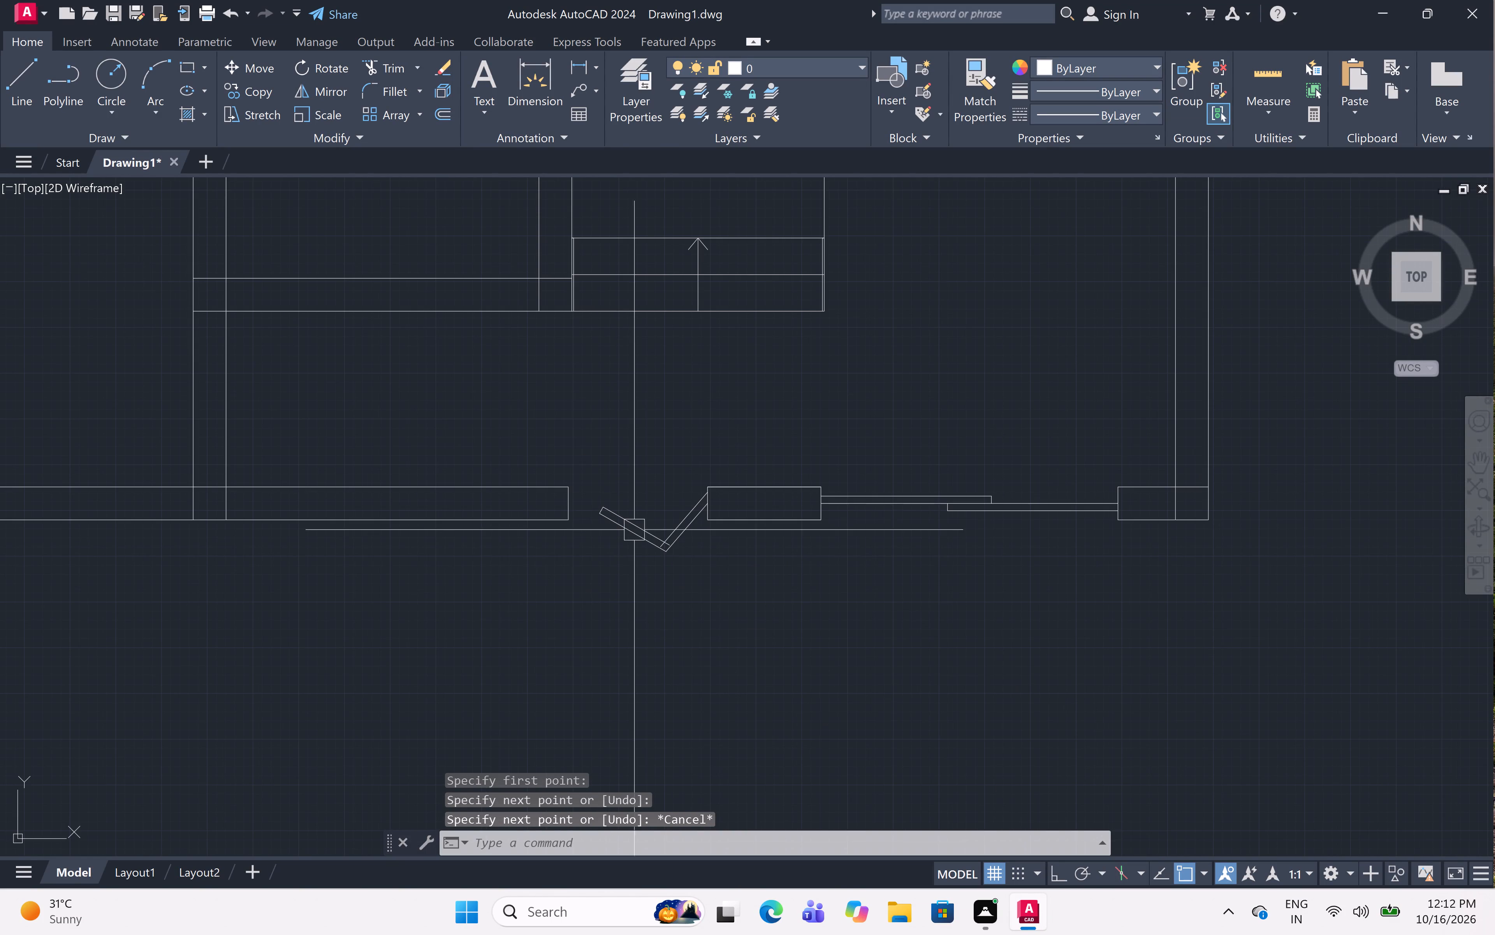
{"action": "scroll", "coordinate": [653, 523], "scroll_direction": "up", "scroll_amount": 1}
{"action": "scroll", "coordinate": [653, 523], "scroll_direction": "down", "scroll_amount": 3}
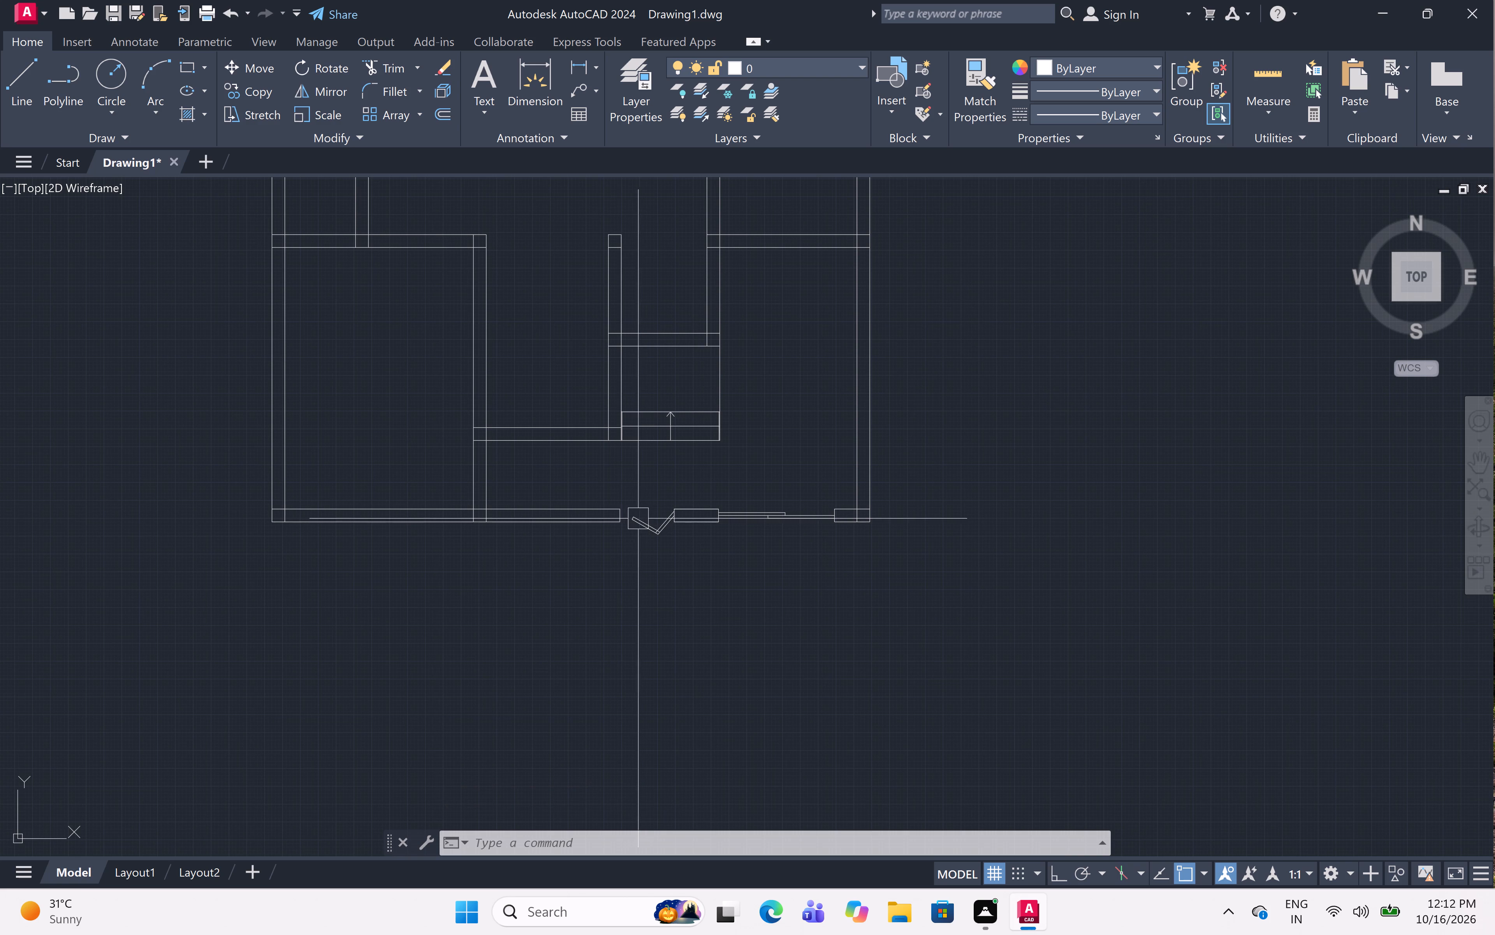
{"action": "scroll", "coordinate": [638, 519], "scroll_direction": "up", "scroll_amount": 3}
{"action": "scroll", "coordinate": [517, 500], "scroll_direction": "up", "scroll_amount": 2}
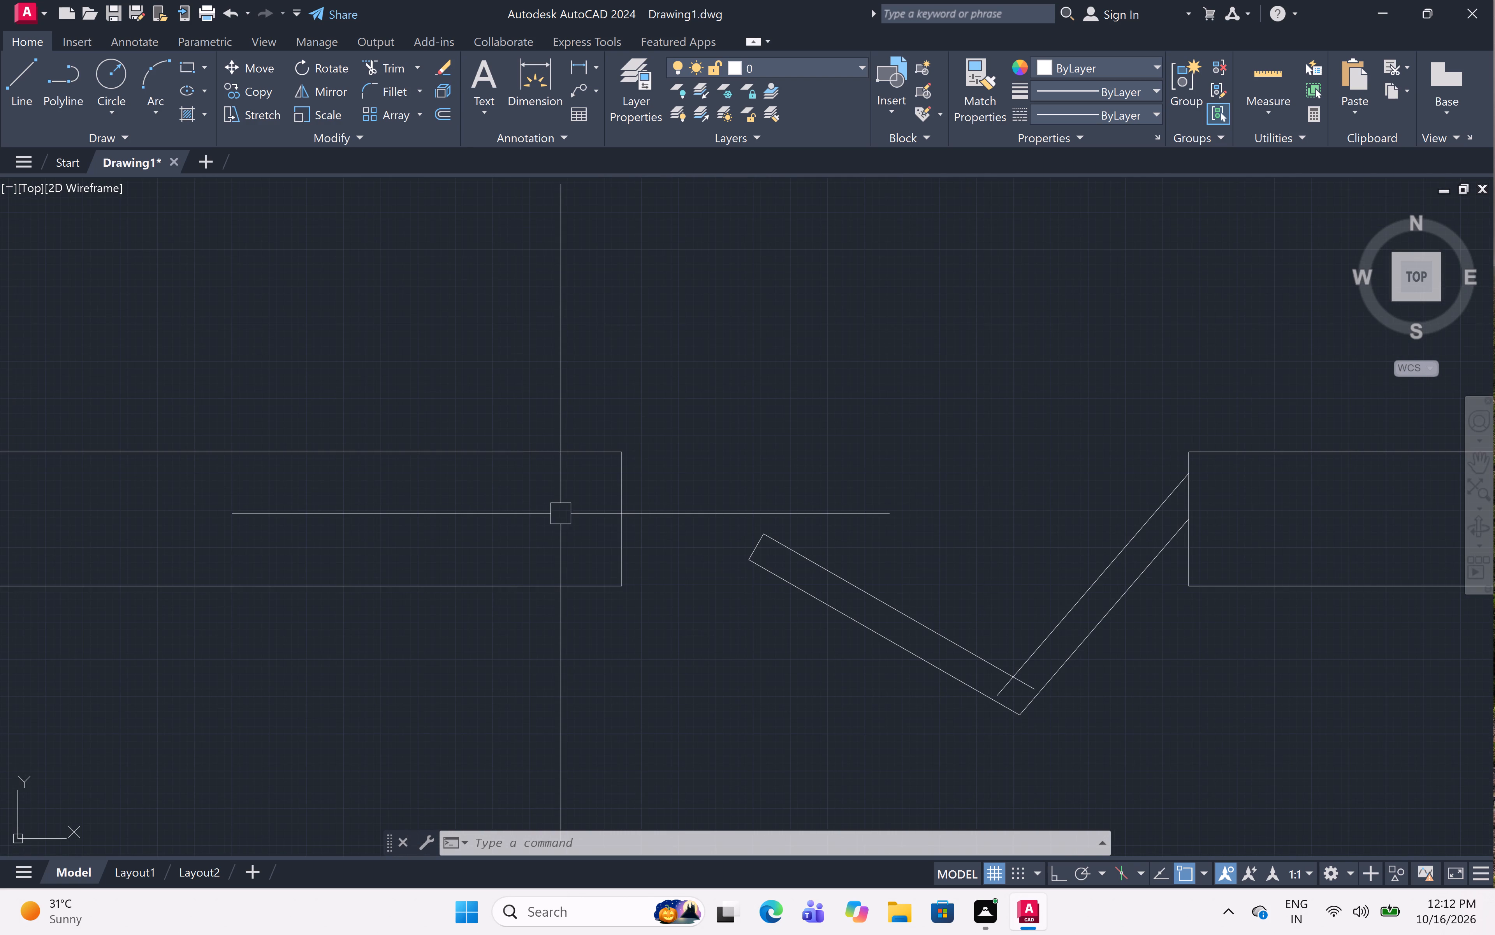
{"action": "type", "text": "l"}
{"action": "key", "text": "space"}
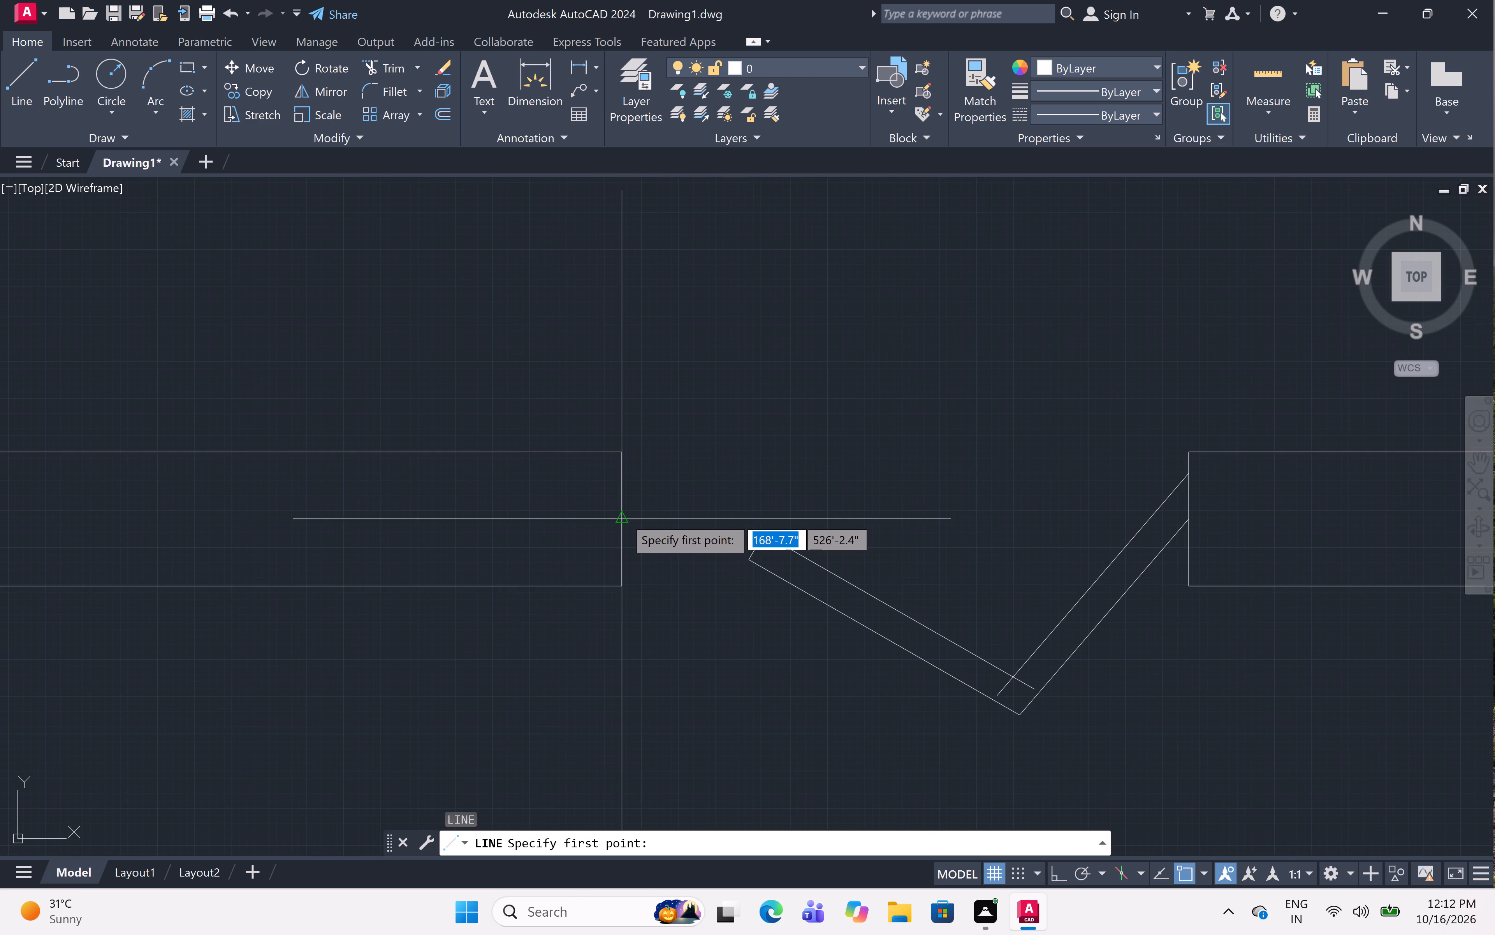
{"action": "left_click", "coordinate": [624, 517]}
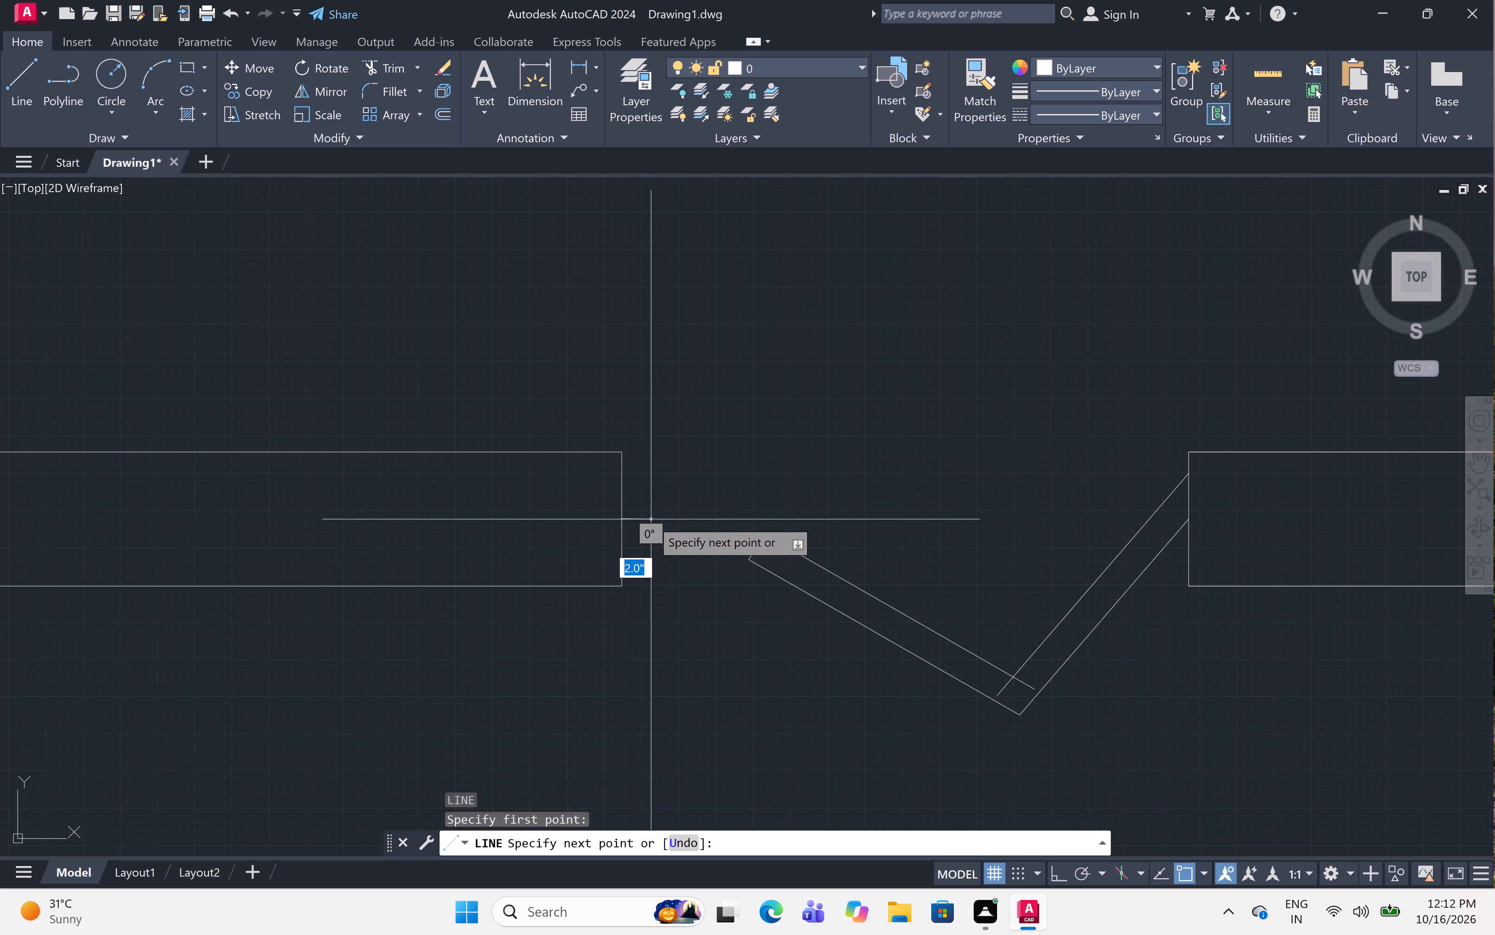
{"action": "left_click", "coordinate": [651, 519]}
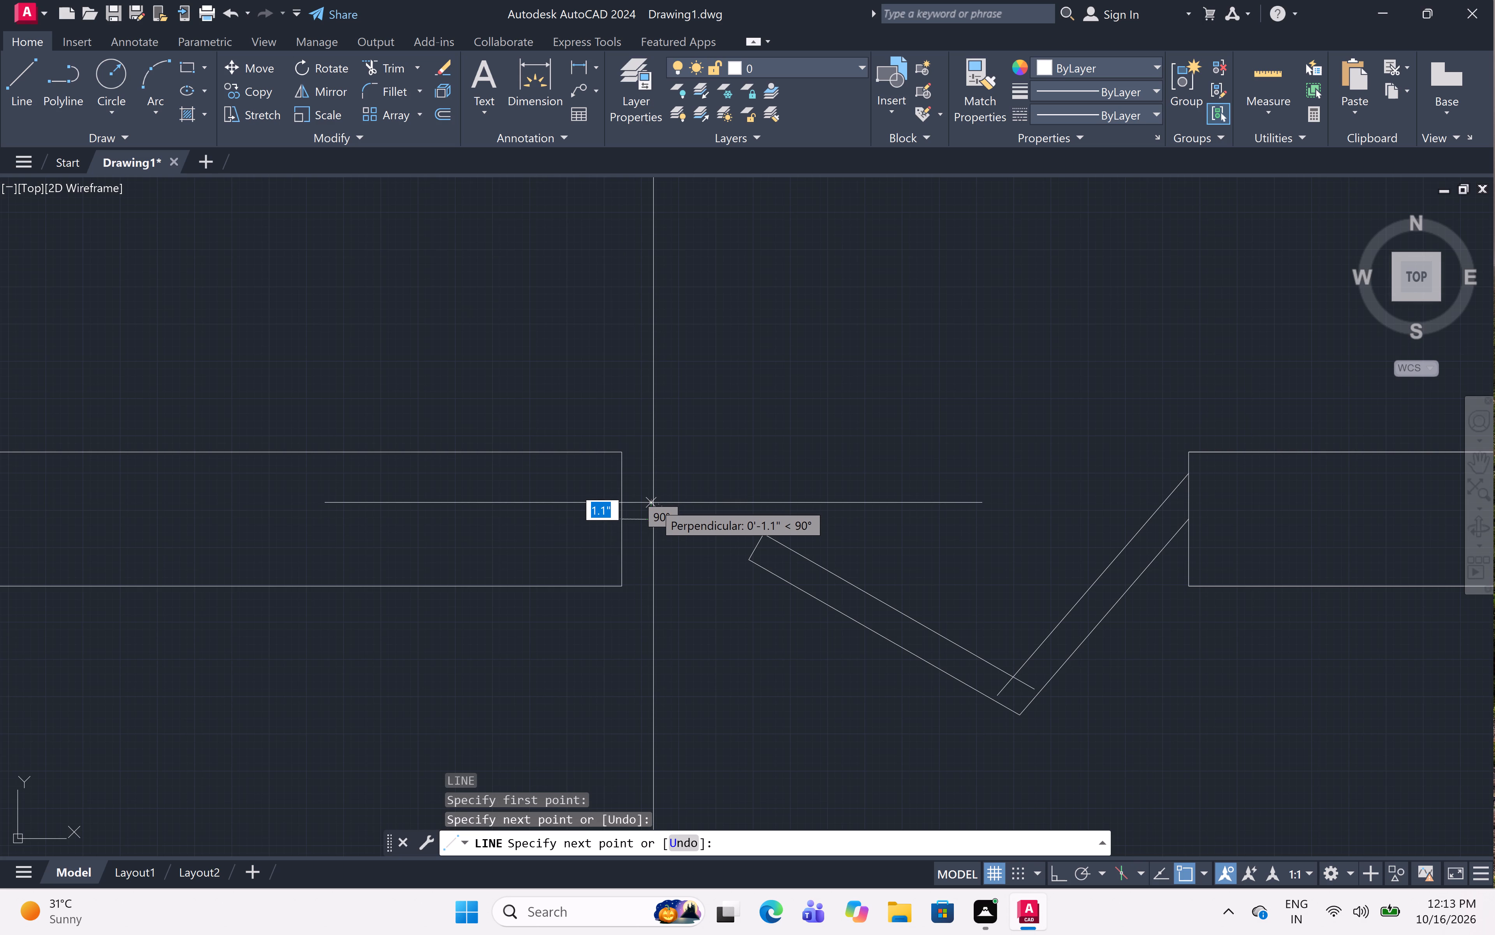
{"action": "type", "text": "1."}
{"action": "key", "text": "5"}
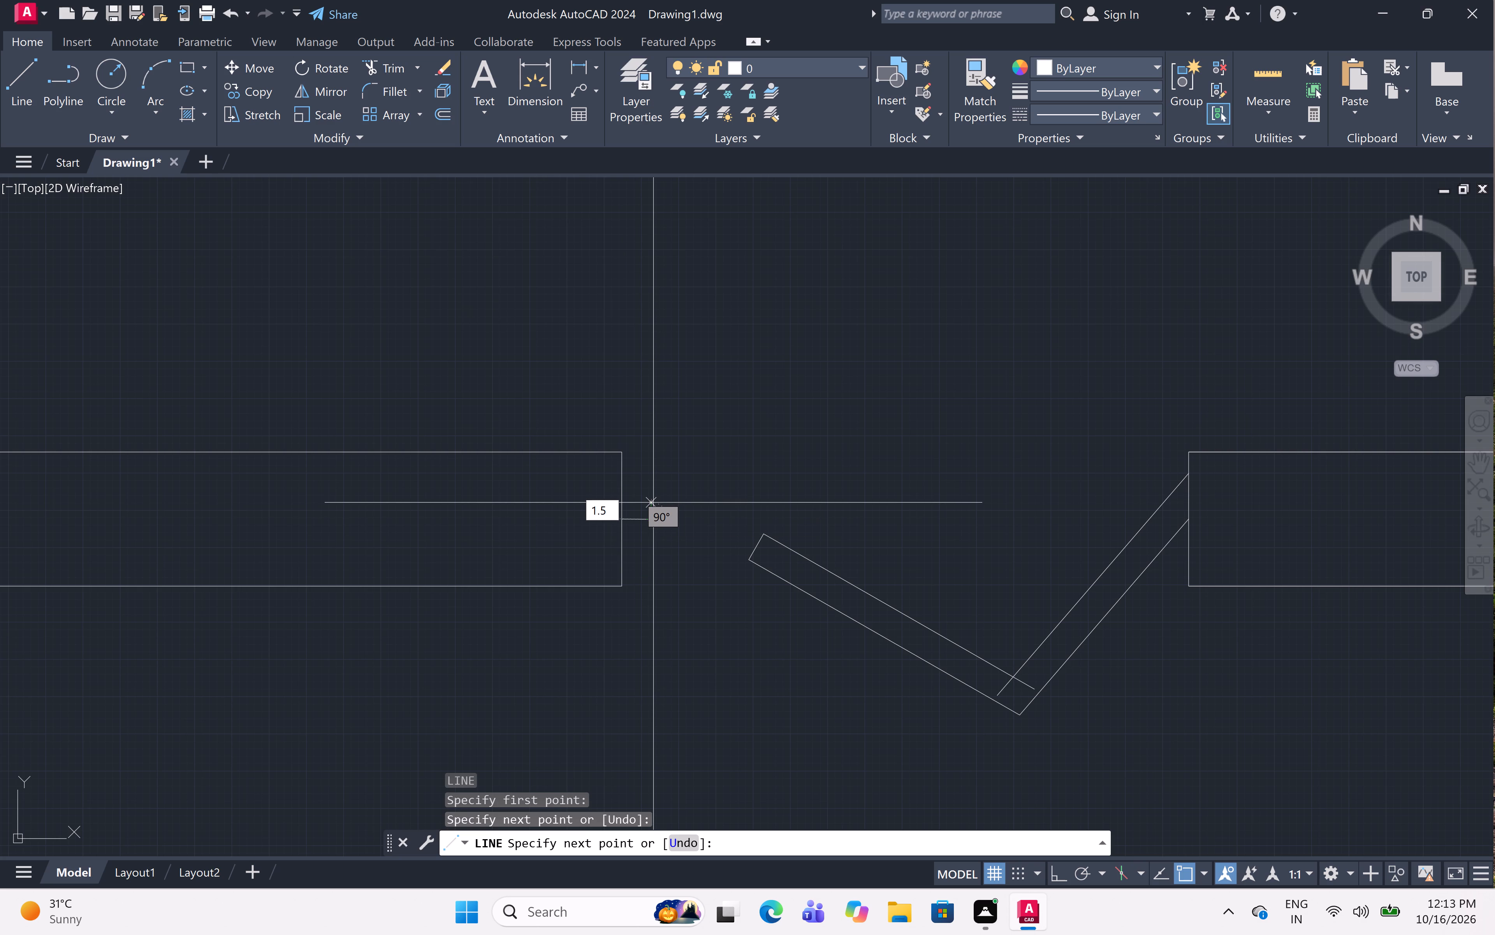
{"action": "type", "text": "\""}
{"action": "key", "text": "space"}
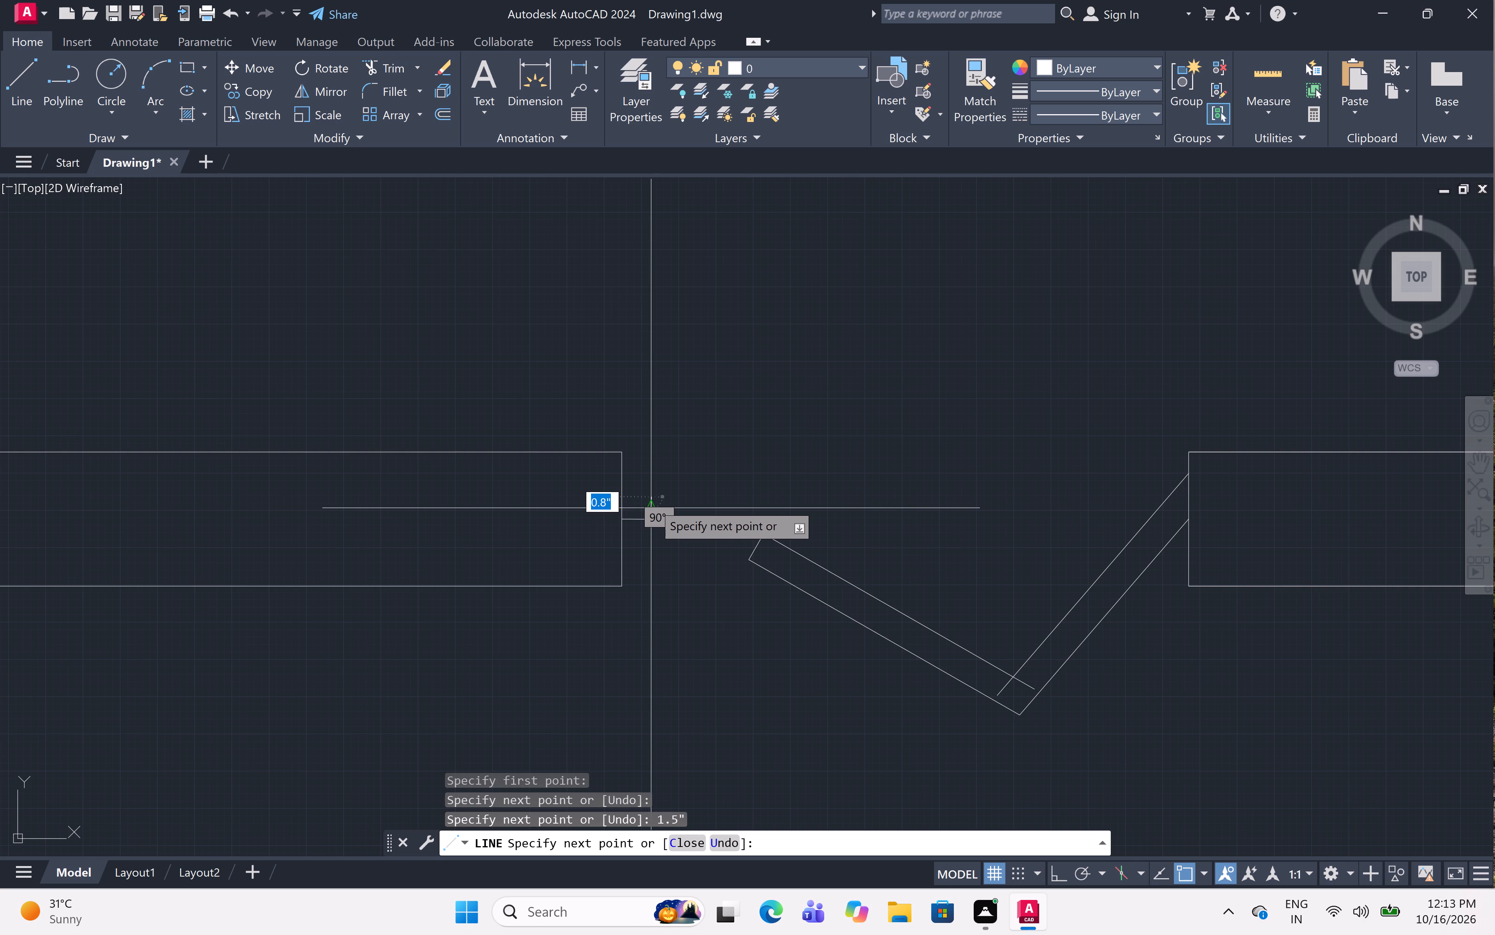
{"action": "key", "text": "F8"}
{"action": "left_click", "coordinate": [618, 501]}
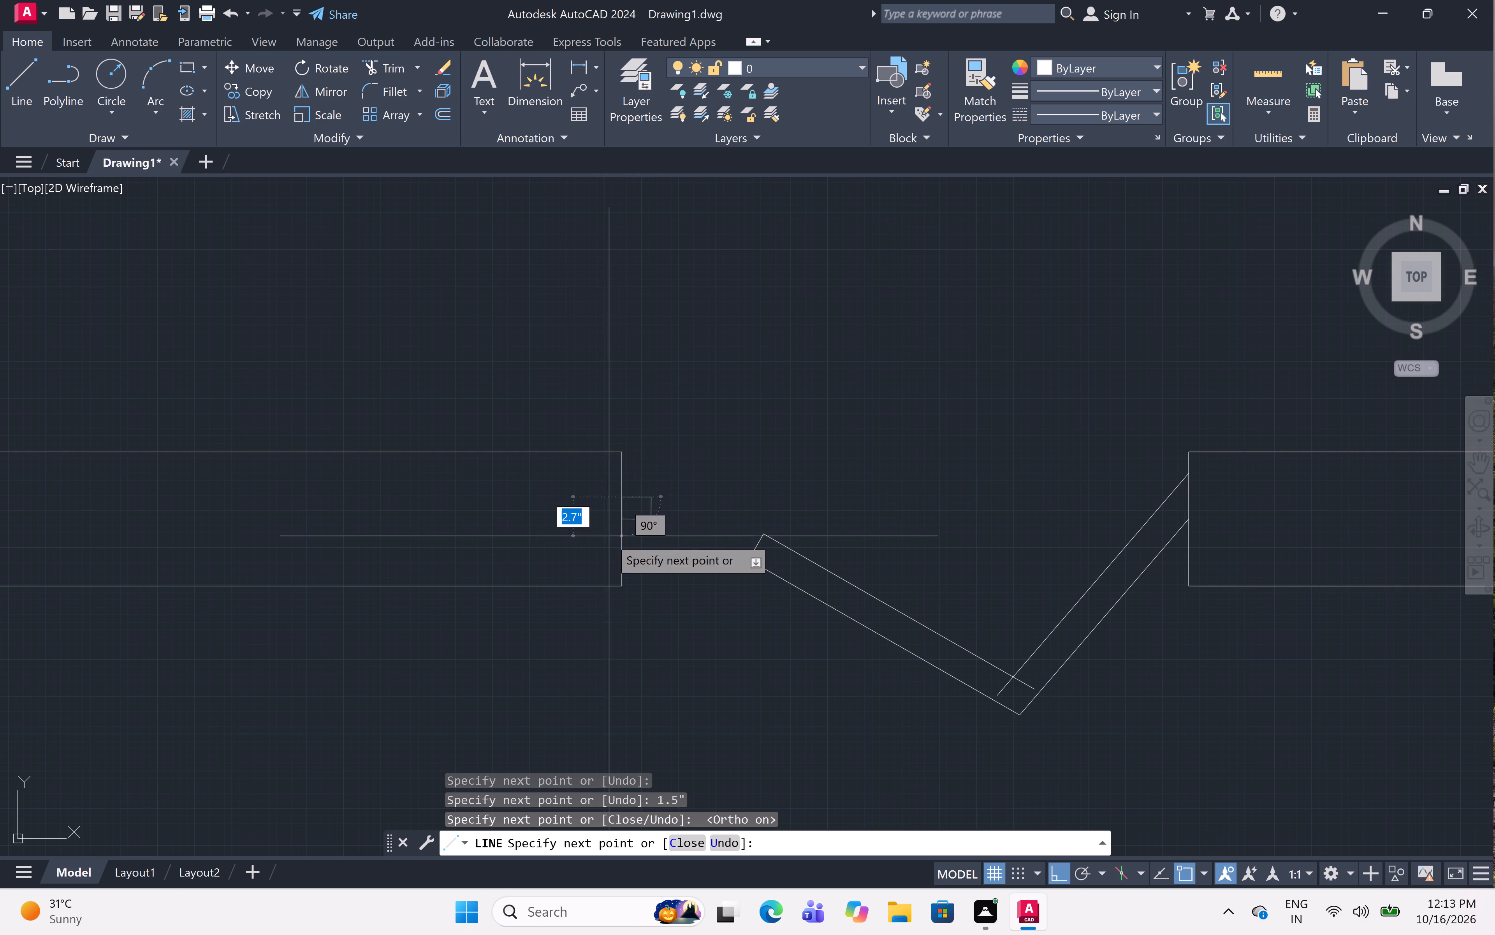
Draw the lower half of the door stop with a 3" line down the jamb, an outward line and a line closing the outer side.
{"action": "key", "text": "3"}
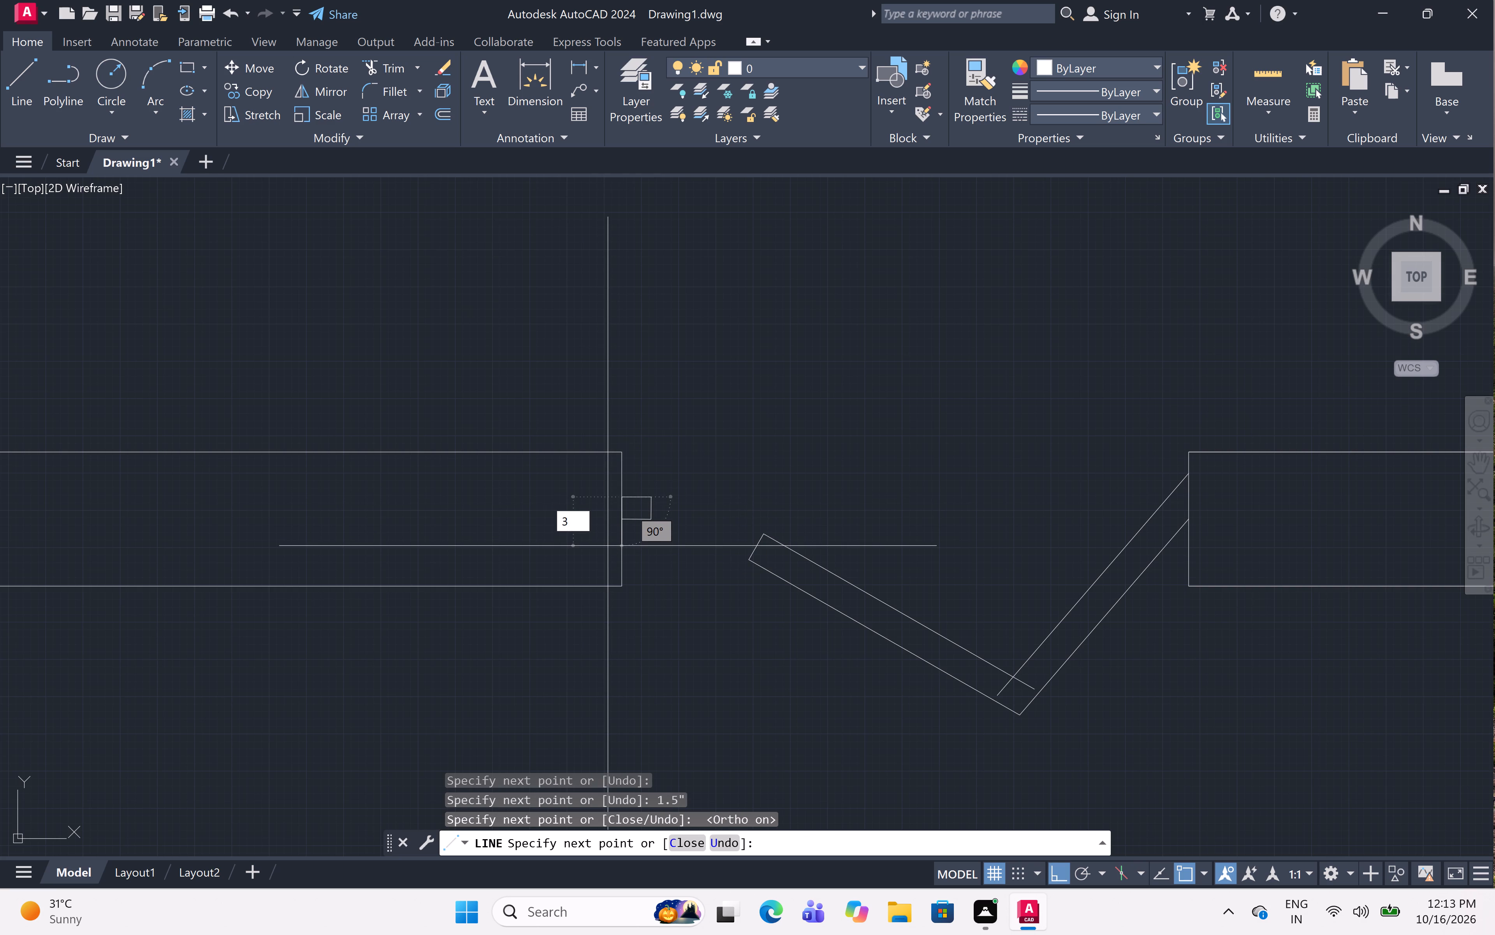
{"action": "key", "text": "shift+quotedbl"}
{"action": "key", "text": "space"}
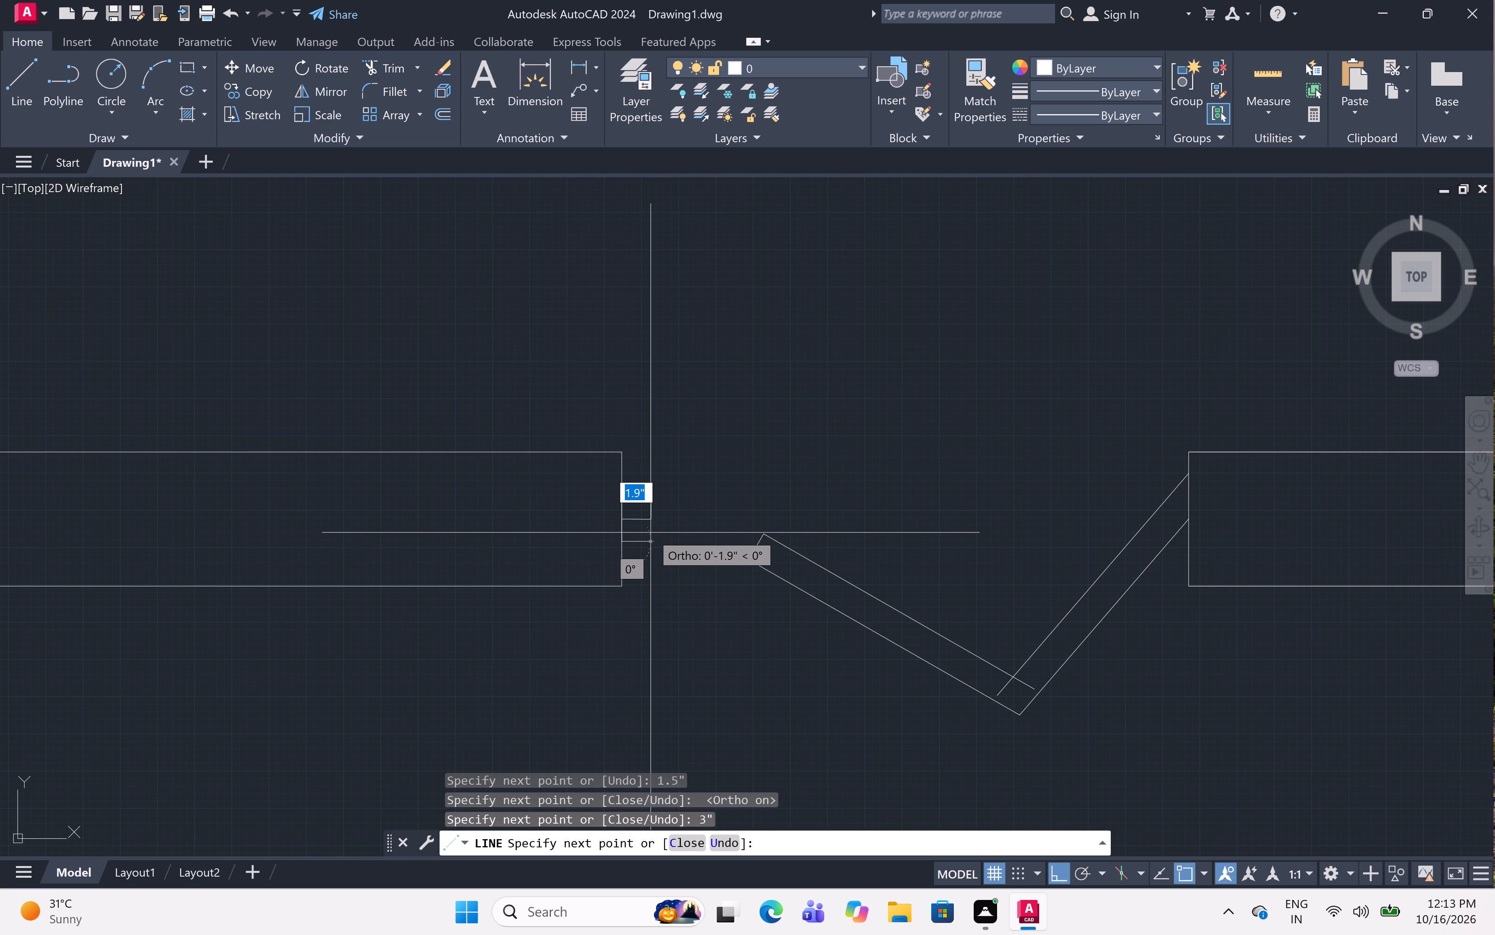
{"action": "left_click", "coordinate": [663, 544]}
{"action": "key", "text": "space"}
{"action": "scroll", "coordinate": [650, 515], "scroll_direction": "up", "scroll_amount": 2}
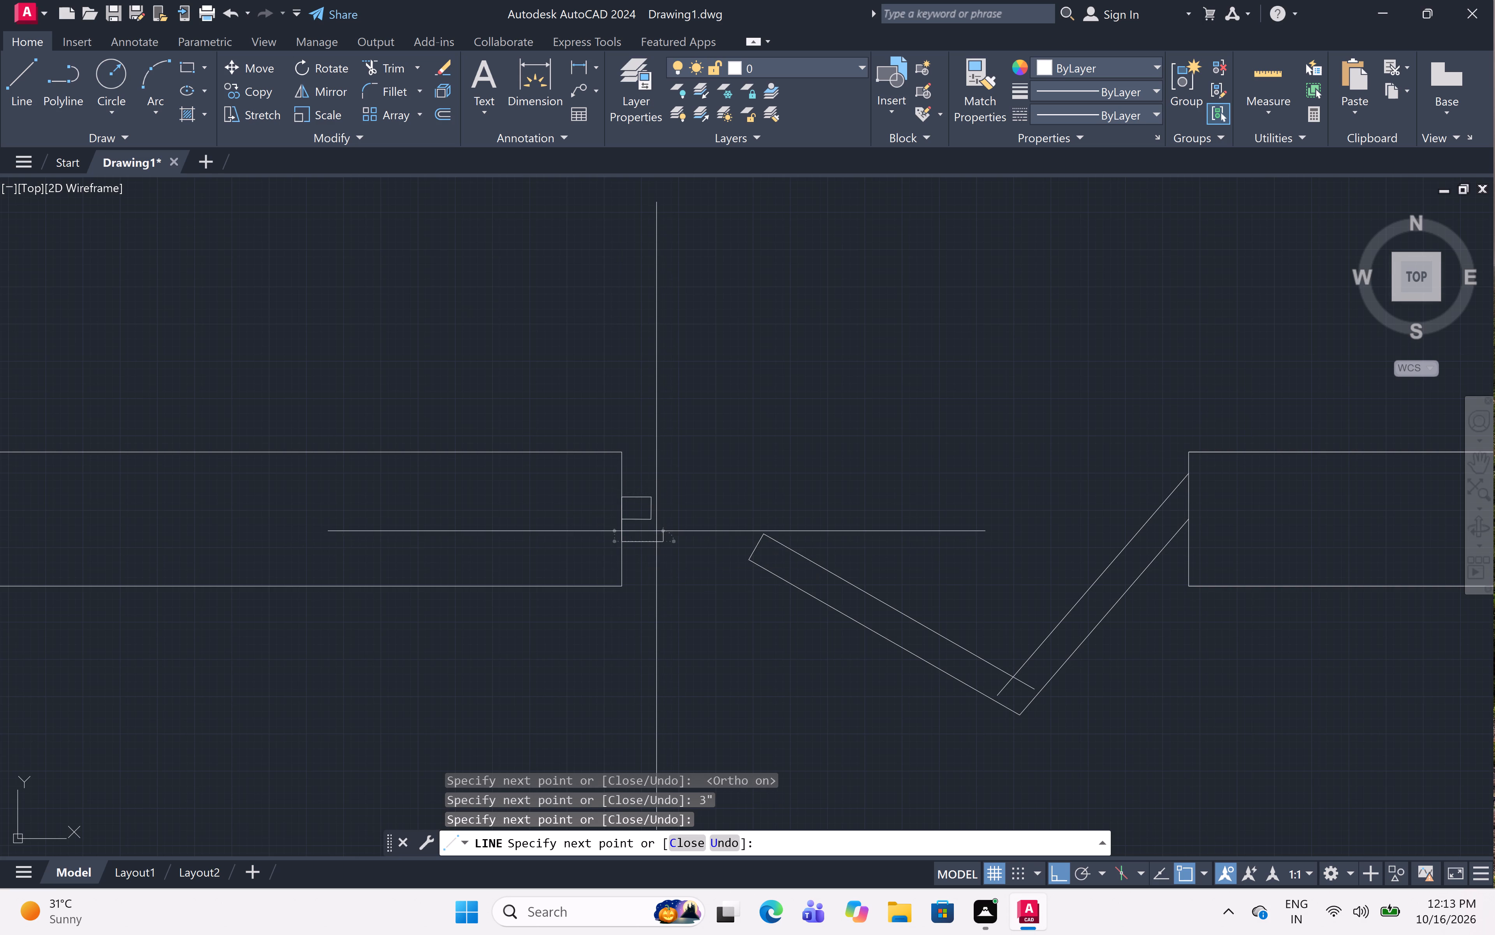
{"action": "key", "text": "space"}
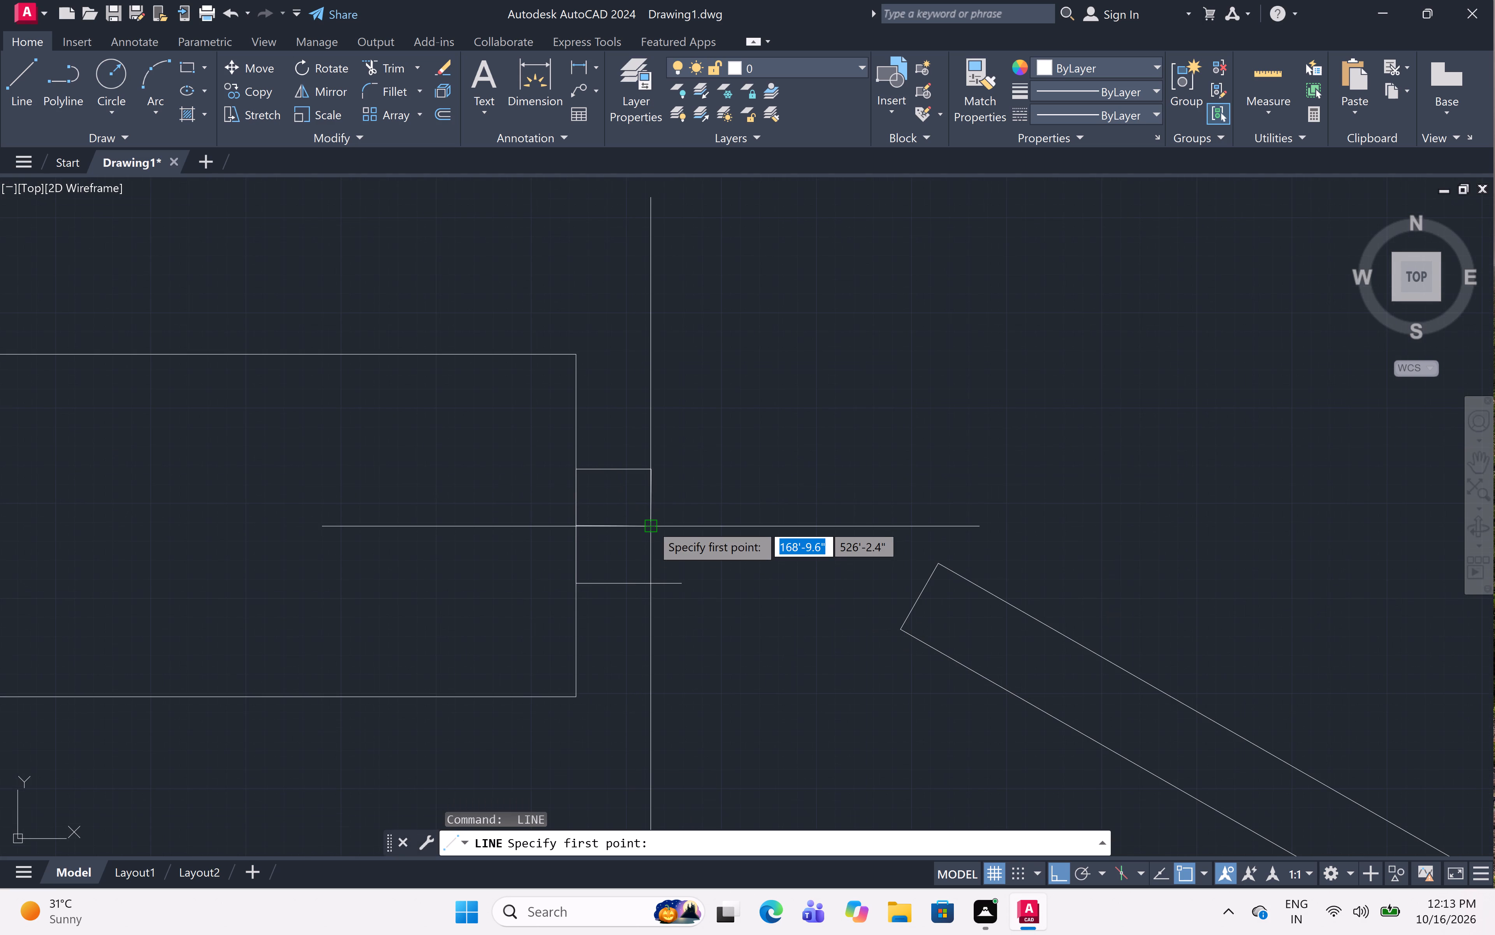
{"action": "left_click_drag", "start_coordinate": [653, 524], "coordinate": [654, 538]}
{"action": "left_click", "coordinate": [653, 604]}
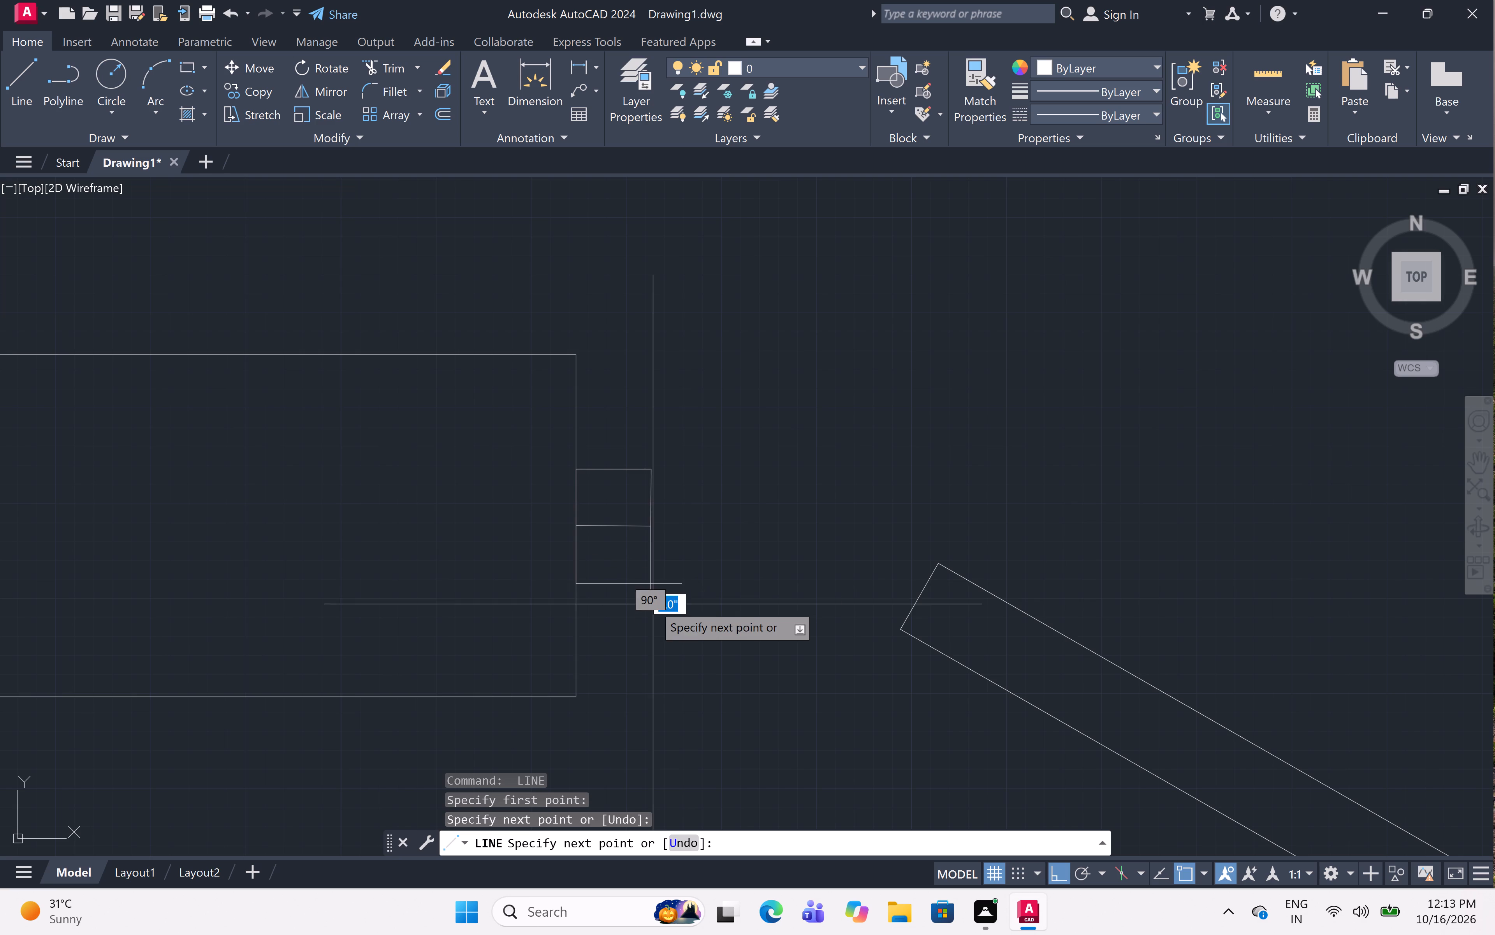
{"action": "key", "text": "Escape"}
Trim the door stop's two overhanging line ends and remove its middle line, leaving a plain rectangle on the left jamb.
{"action": "type", "text": "tr"}
{"action": "key", "text": "space"}
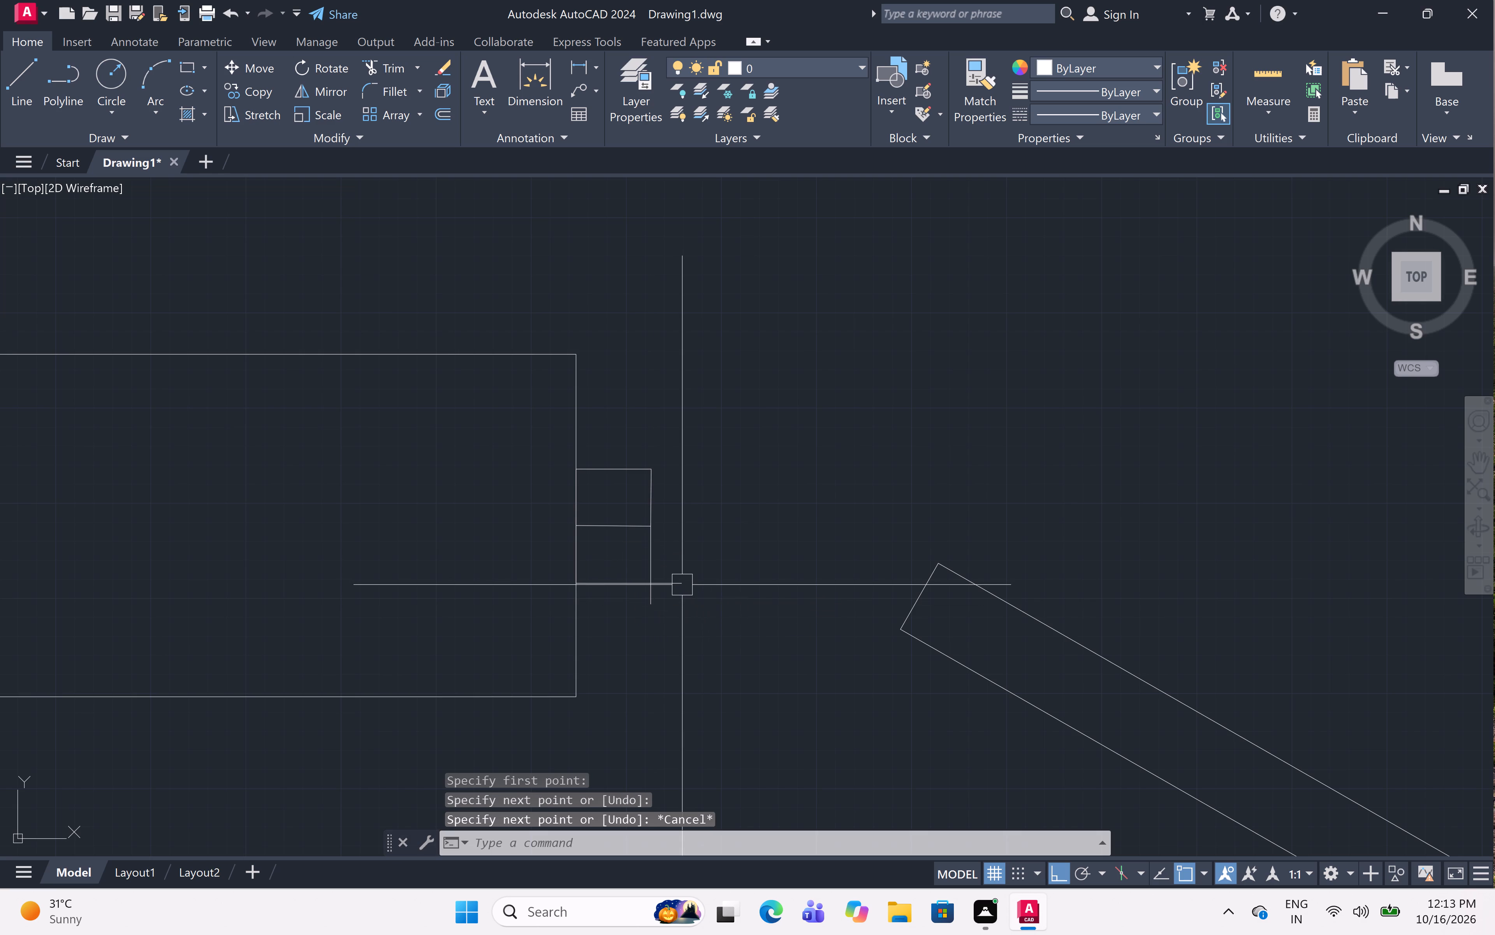
{"action": "scroll", "coordinate": [668, 596], "scroll_direction": "up", "scroll_amount": 3}
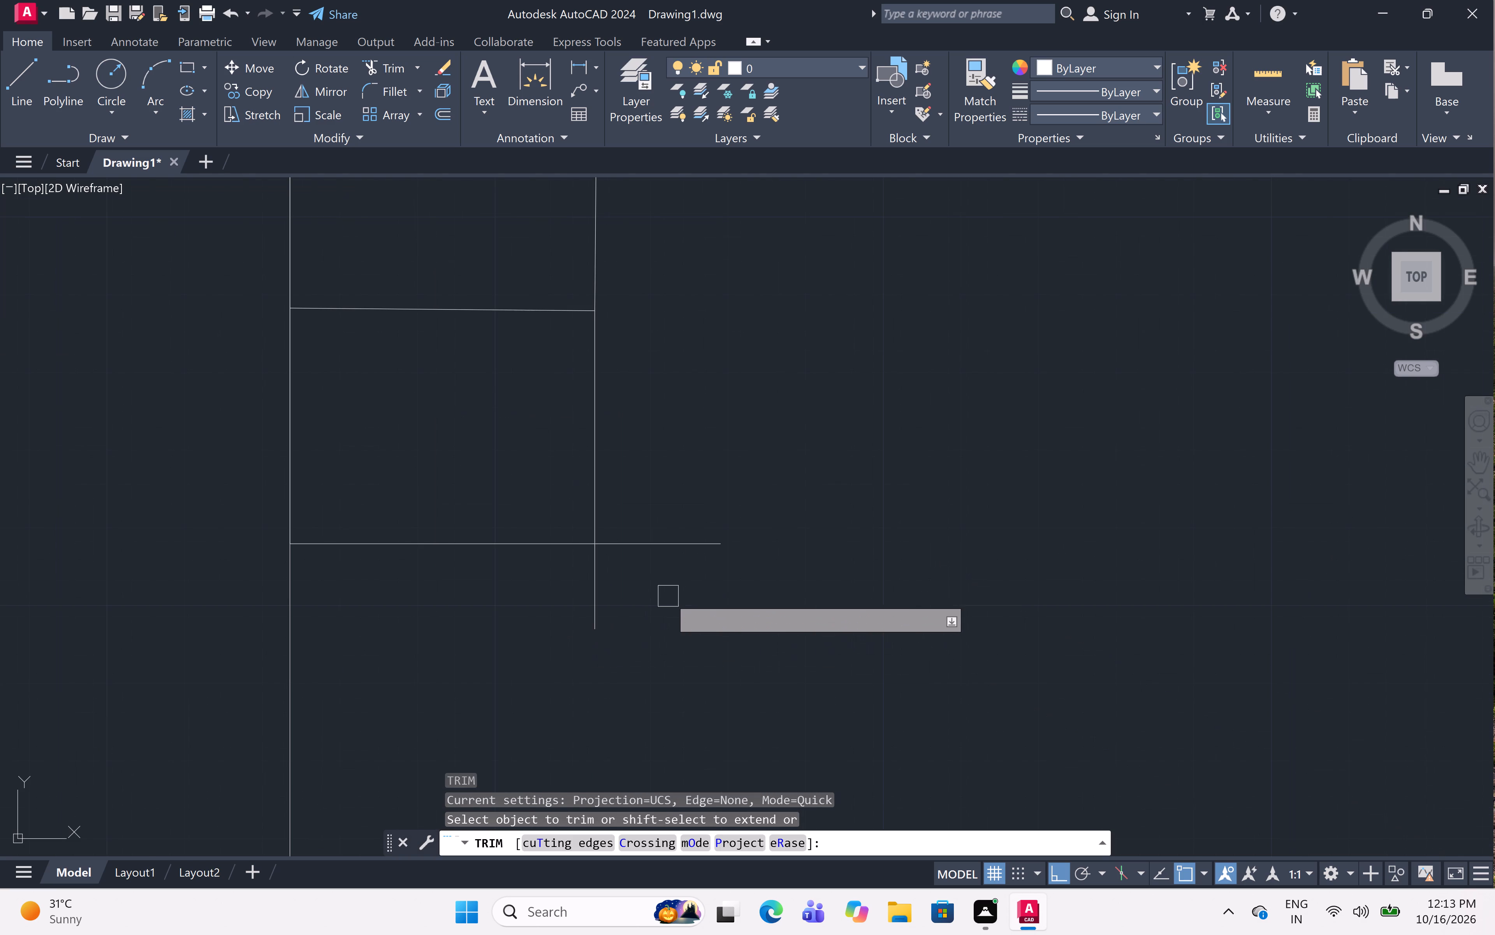
{"action": "left_click", "coordinate": [593, 604]}
{"action": "left_click", "coordinate": [678, 542]}
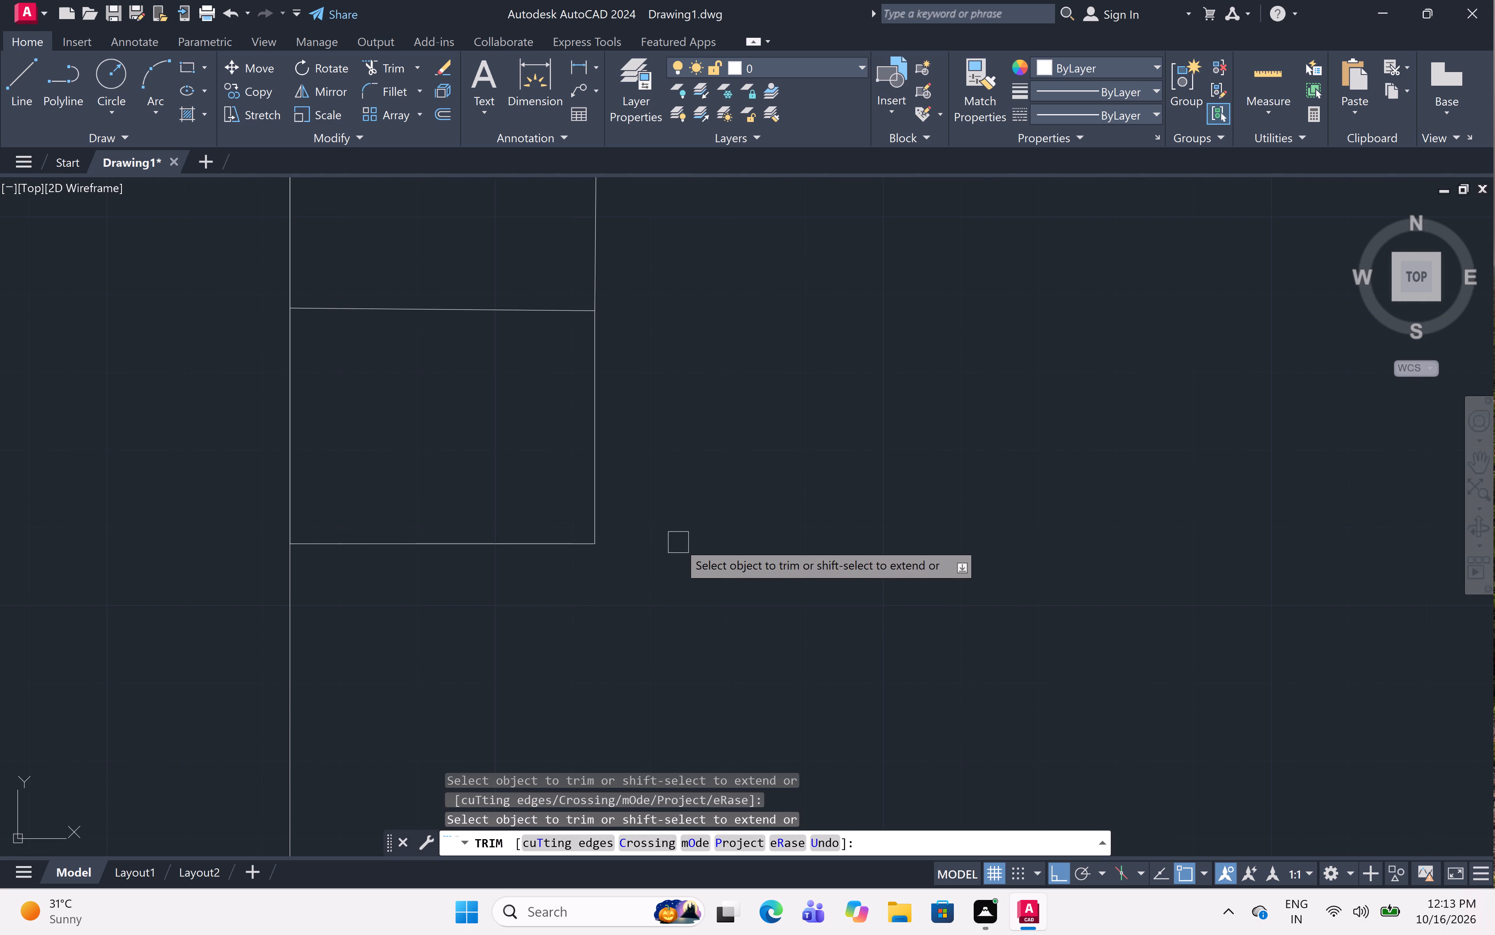
{"action": "scroll", "coordinate": [682, 536], "scroll_direction": "down", "scroll_amount": 3}
{"action": "left_click", "coordinate": [636, 478]}
{"action": "scroll", "coordinate": [636, 478], "scroll_direction": "down", "scroll_amount": 4}
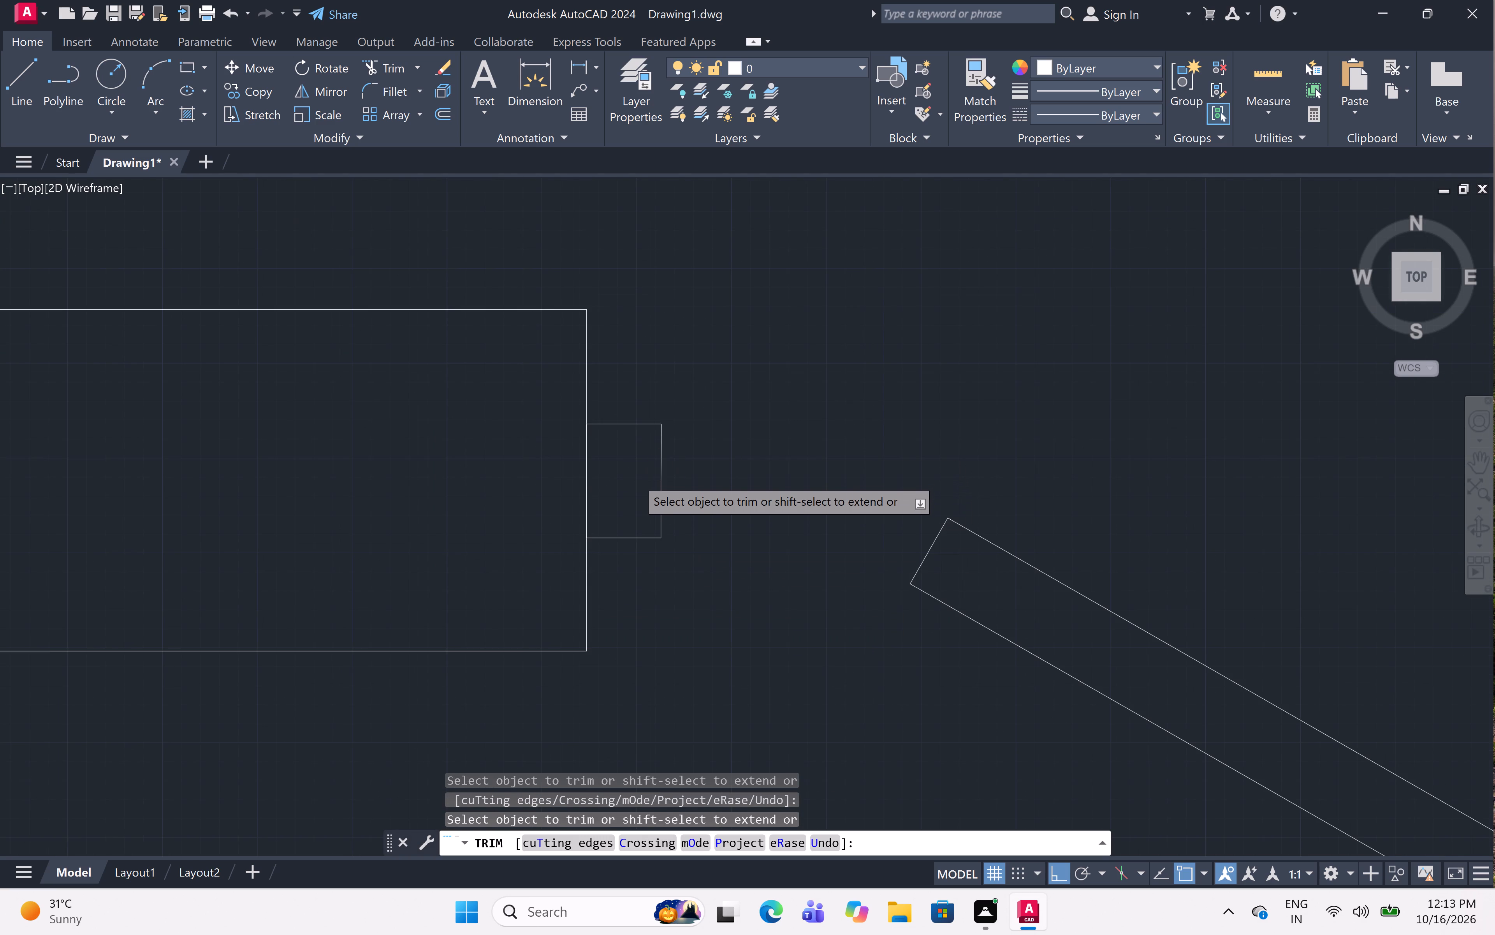
{"action": "scroll", "coordinate": [636, 478], "scroll_direction": "down", "scroll_amount": 2}
{"action": "scroll", "coordinate": [742, 396], "scroll_direction": "down", "scroll_amount": 3}
{"action": "middle_click_drag", "start_coordinate": [865, 369], "coordinate": [823, 477]}
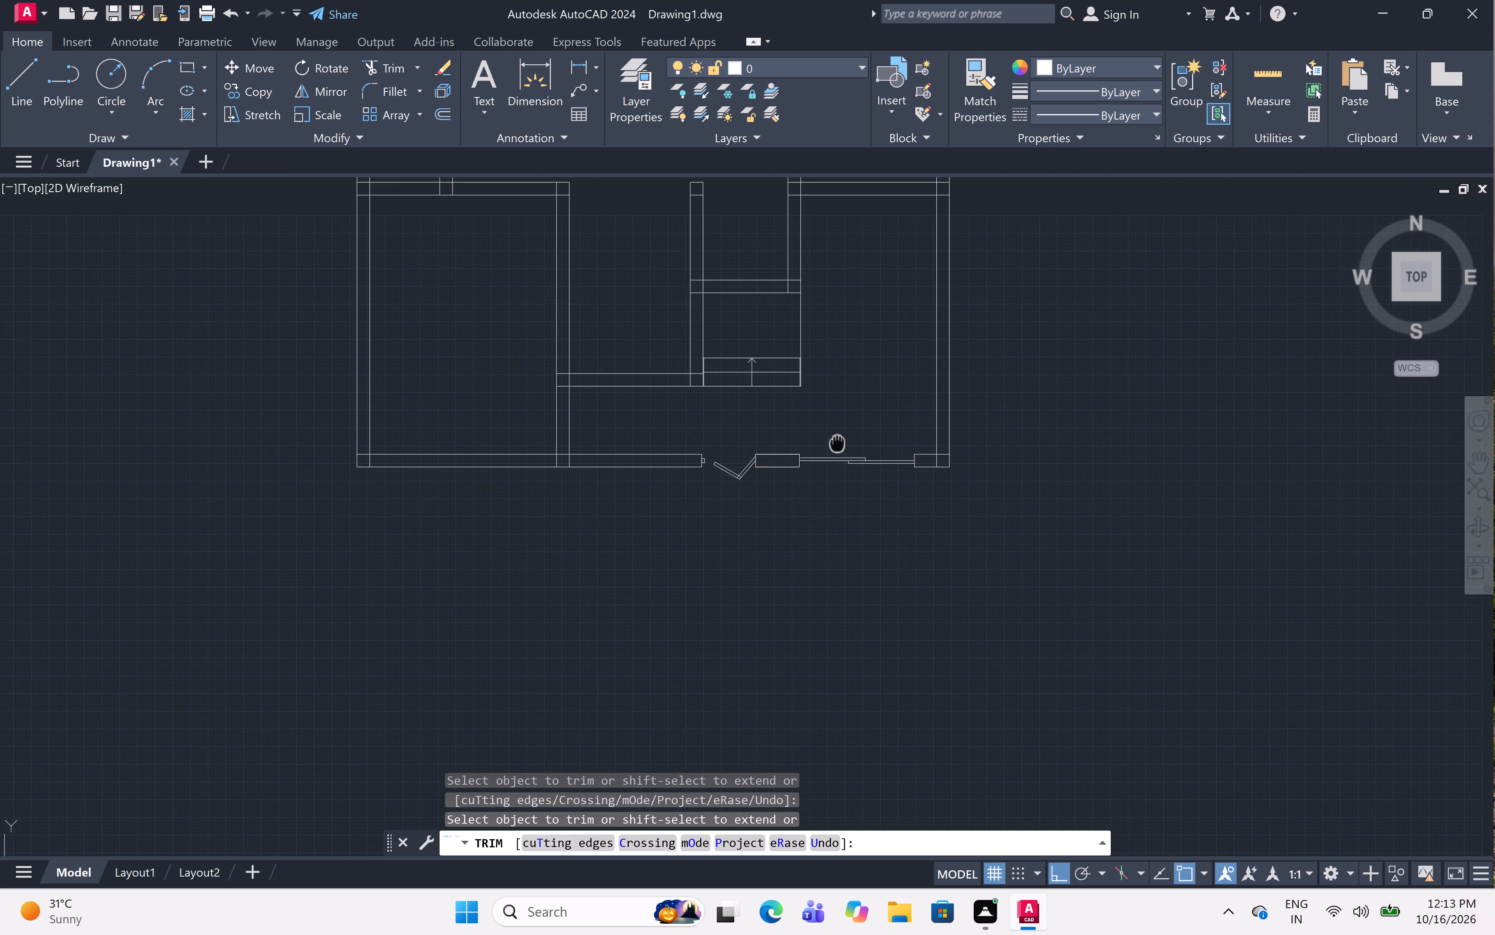
{"action": "middle_click_drag", "start_coordinate": [823, 477], "coordinate": [823, 478]}
{"action": "scroll", "coordinate": [844, 445], "scroll_direction": "down", "scroll_amount": 1}
{"action": "middle_click_drag", "start_coordinate": [844, 443], "coordinate": [813, 553]}
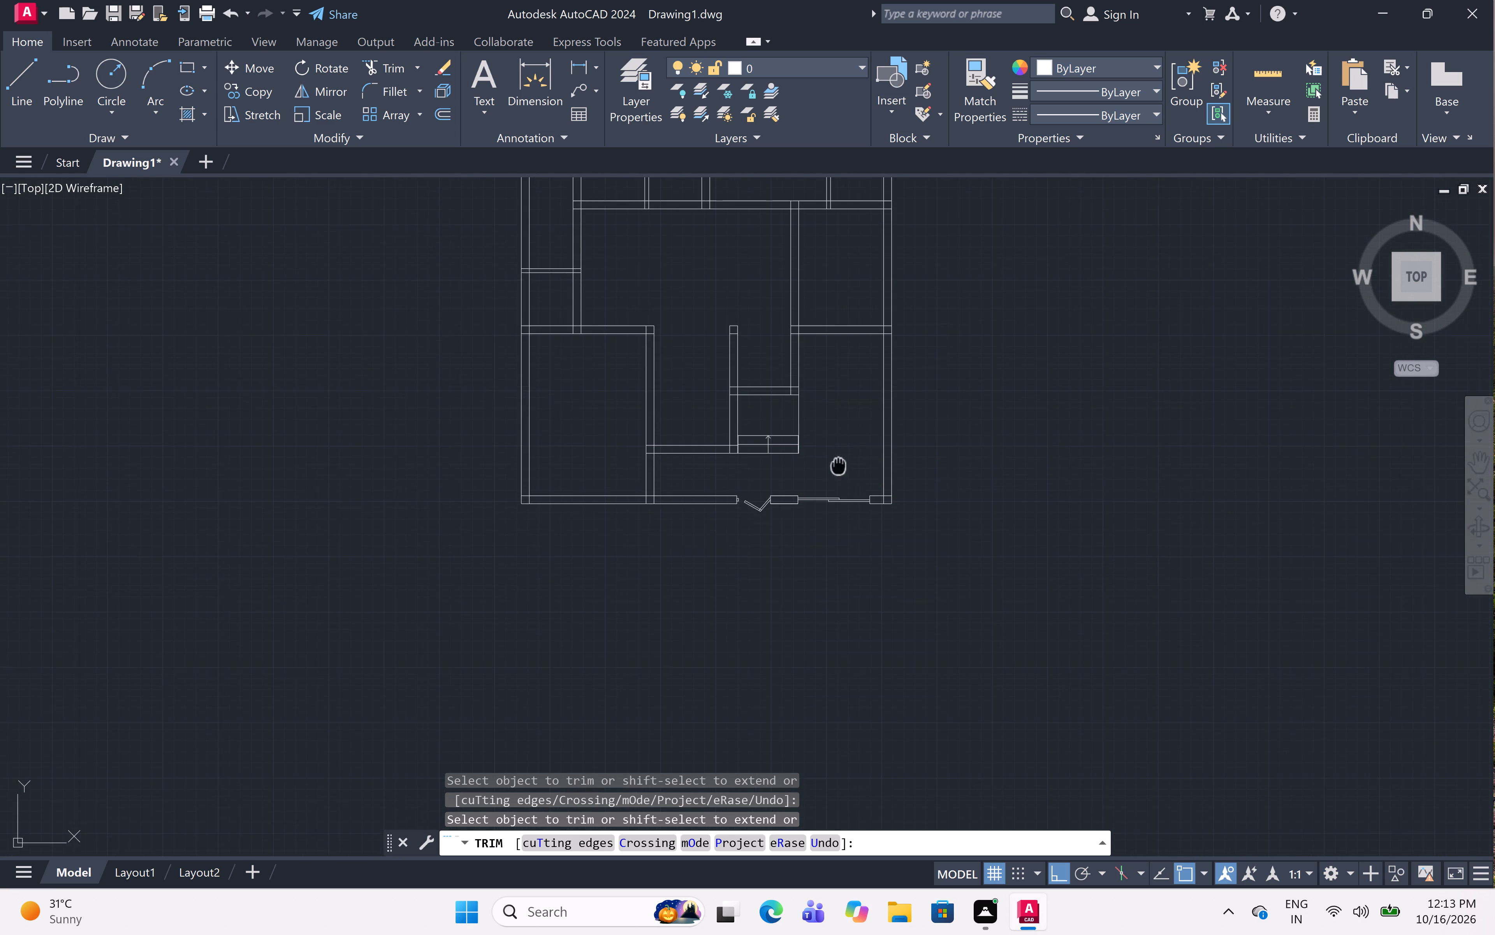
{"action": "middle_click_drag", "start_coordinate": [813, 553], "coordinate": [812, 554]}
{"action": "scroll", "coordinate": [814, 542], "scroll_direction": "down", "scroll_amount": 1}
{"action": "middle_click_drag", "start_coordinate": [814, 542], "coordinate": [809, 566]}
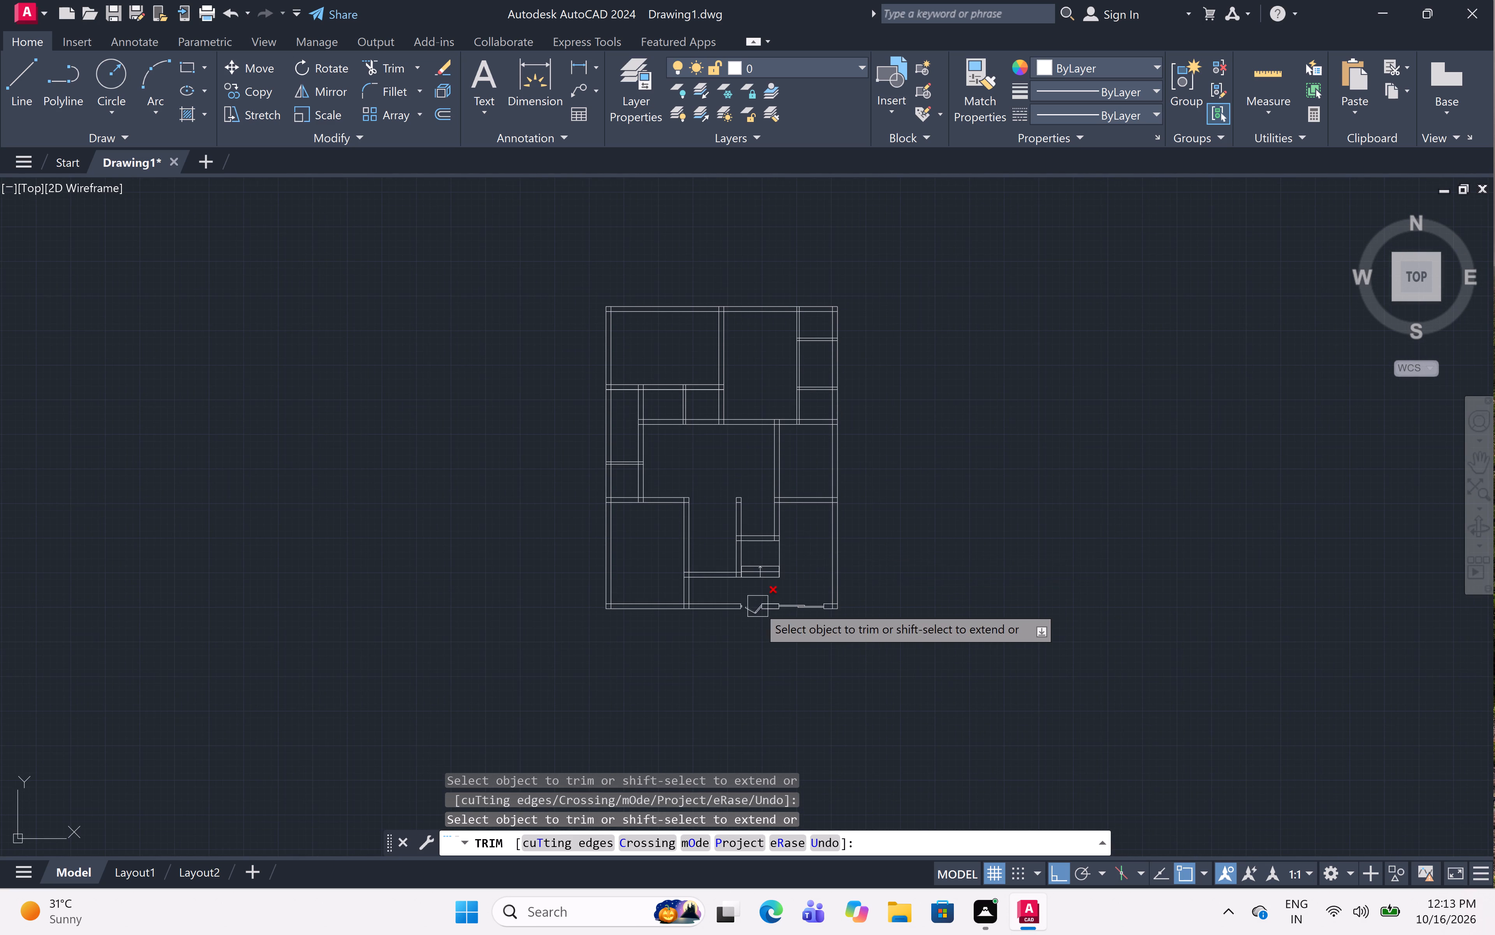
{"action": "scroll", "coordinate": [757, 605], "scroll_direction": "up", "scroll_amount": 5}
{"action": "key", "text": "Escape"}
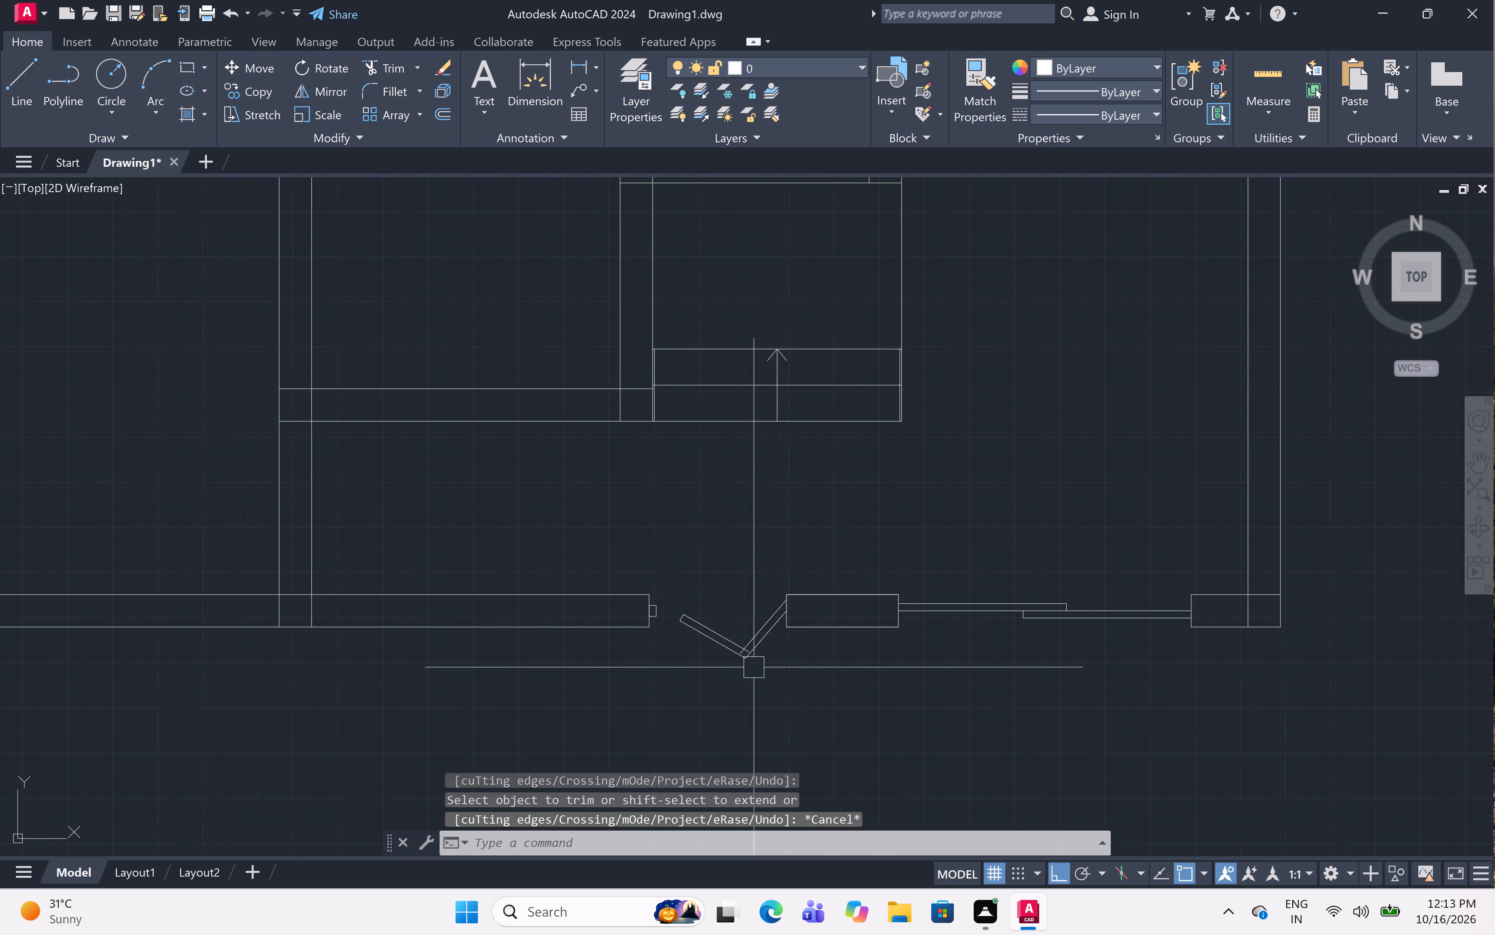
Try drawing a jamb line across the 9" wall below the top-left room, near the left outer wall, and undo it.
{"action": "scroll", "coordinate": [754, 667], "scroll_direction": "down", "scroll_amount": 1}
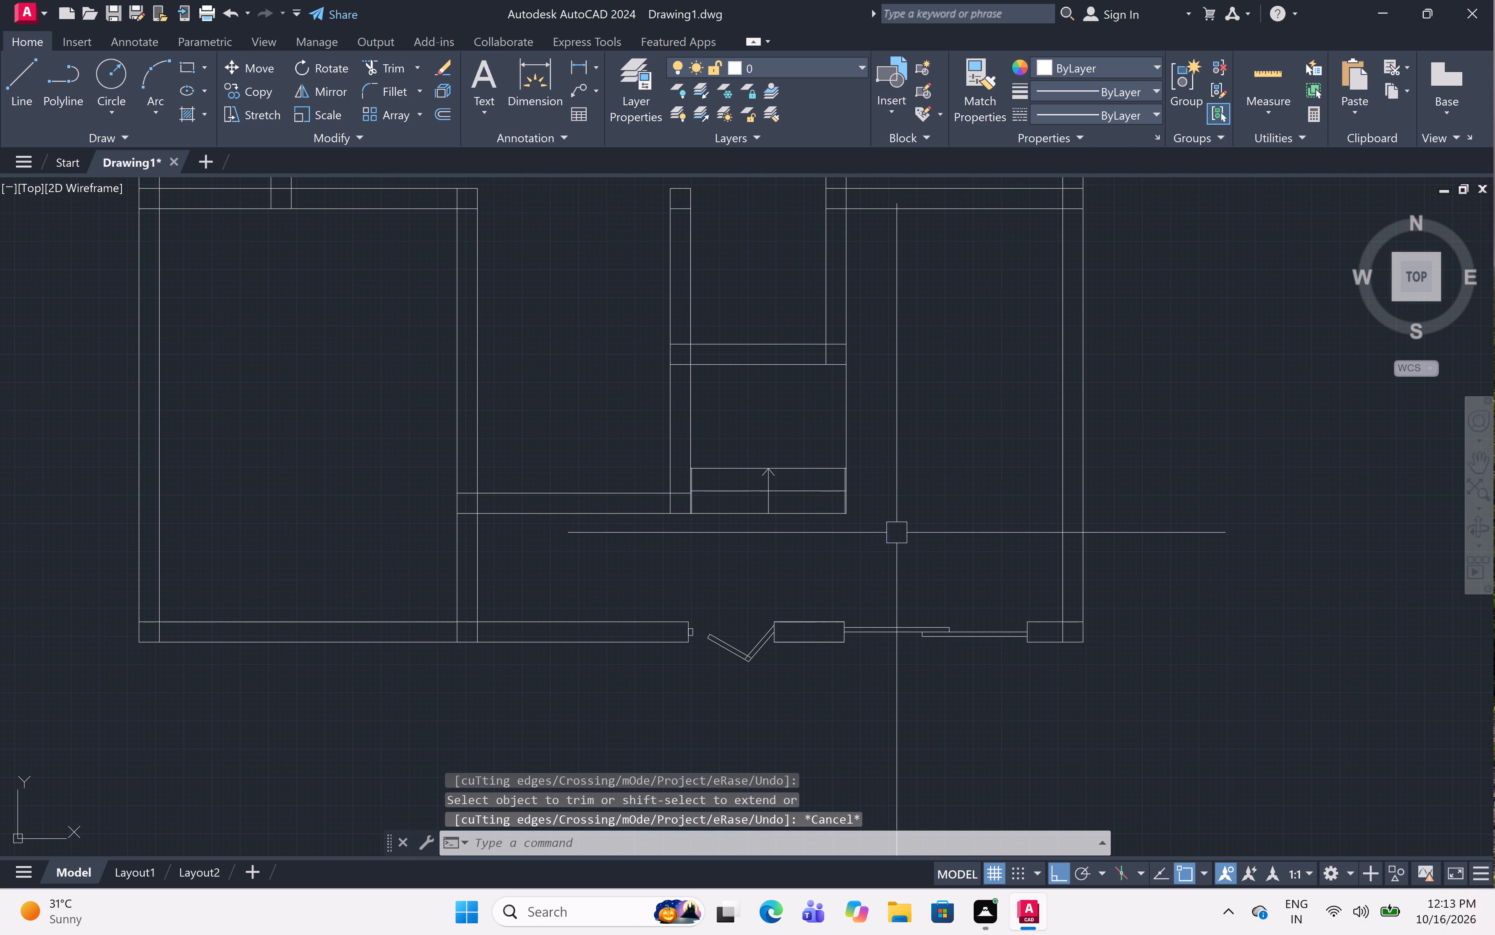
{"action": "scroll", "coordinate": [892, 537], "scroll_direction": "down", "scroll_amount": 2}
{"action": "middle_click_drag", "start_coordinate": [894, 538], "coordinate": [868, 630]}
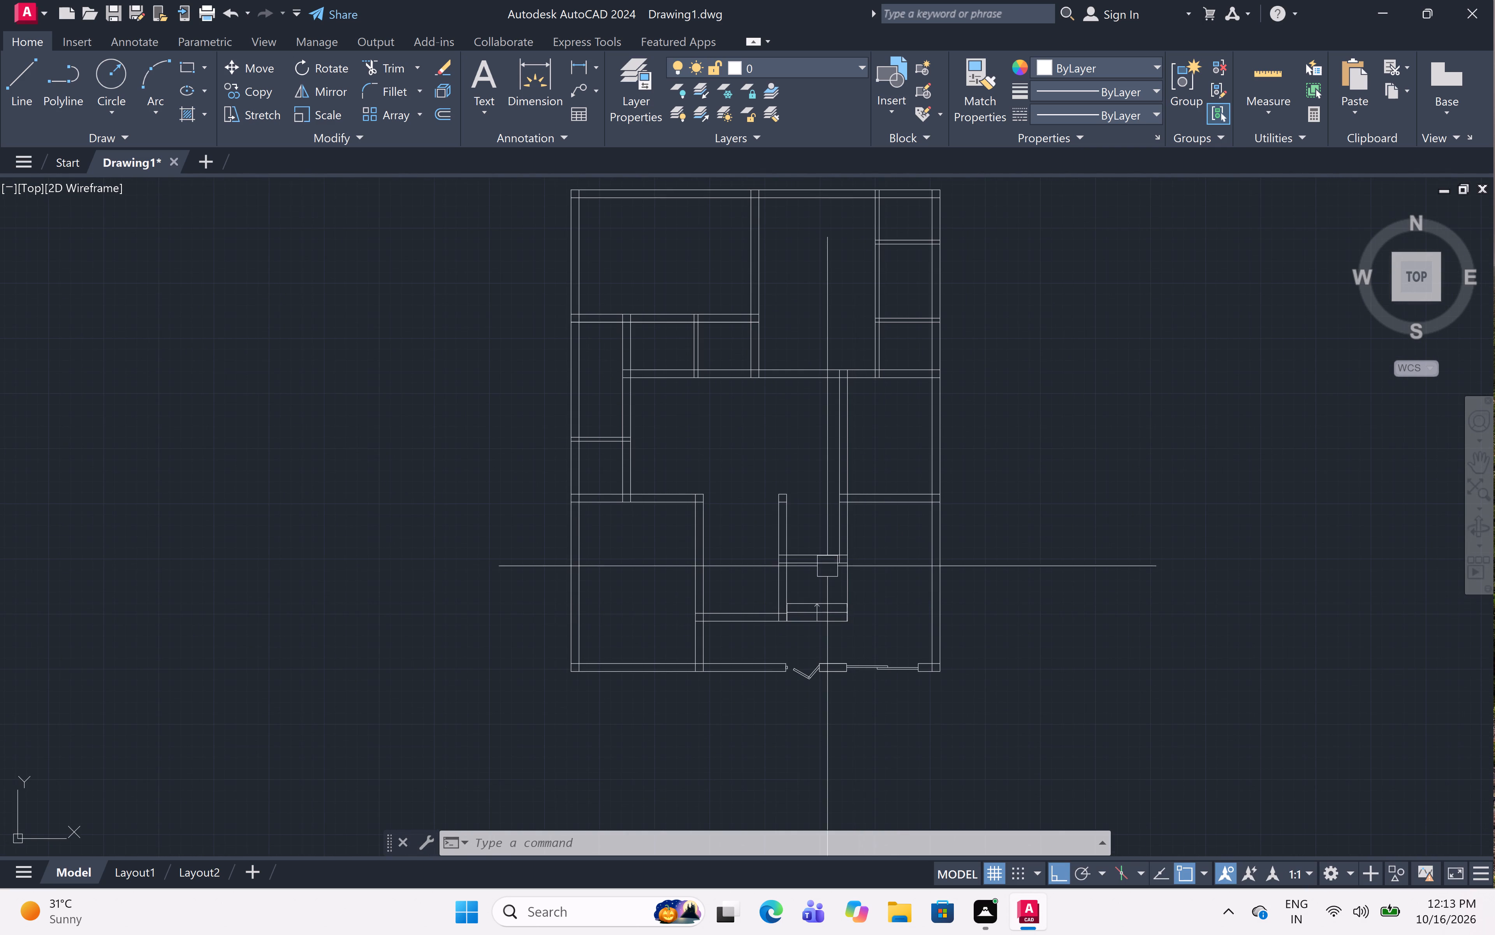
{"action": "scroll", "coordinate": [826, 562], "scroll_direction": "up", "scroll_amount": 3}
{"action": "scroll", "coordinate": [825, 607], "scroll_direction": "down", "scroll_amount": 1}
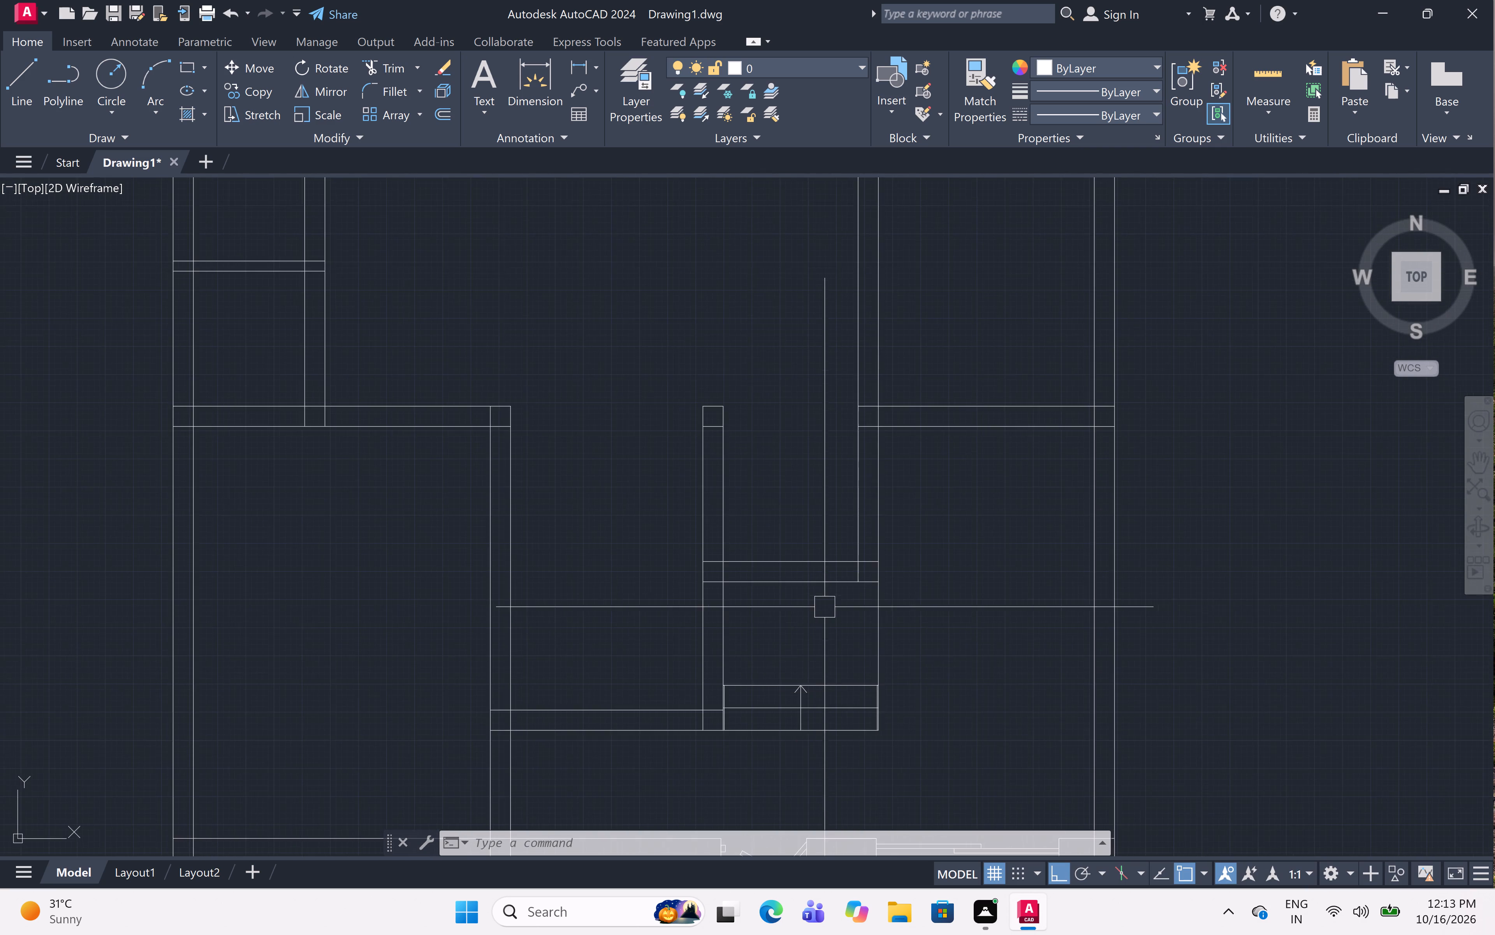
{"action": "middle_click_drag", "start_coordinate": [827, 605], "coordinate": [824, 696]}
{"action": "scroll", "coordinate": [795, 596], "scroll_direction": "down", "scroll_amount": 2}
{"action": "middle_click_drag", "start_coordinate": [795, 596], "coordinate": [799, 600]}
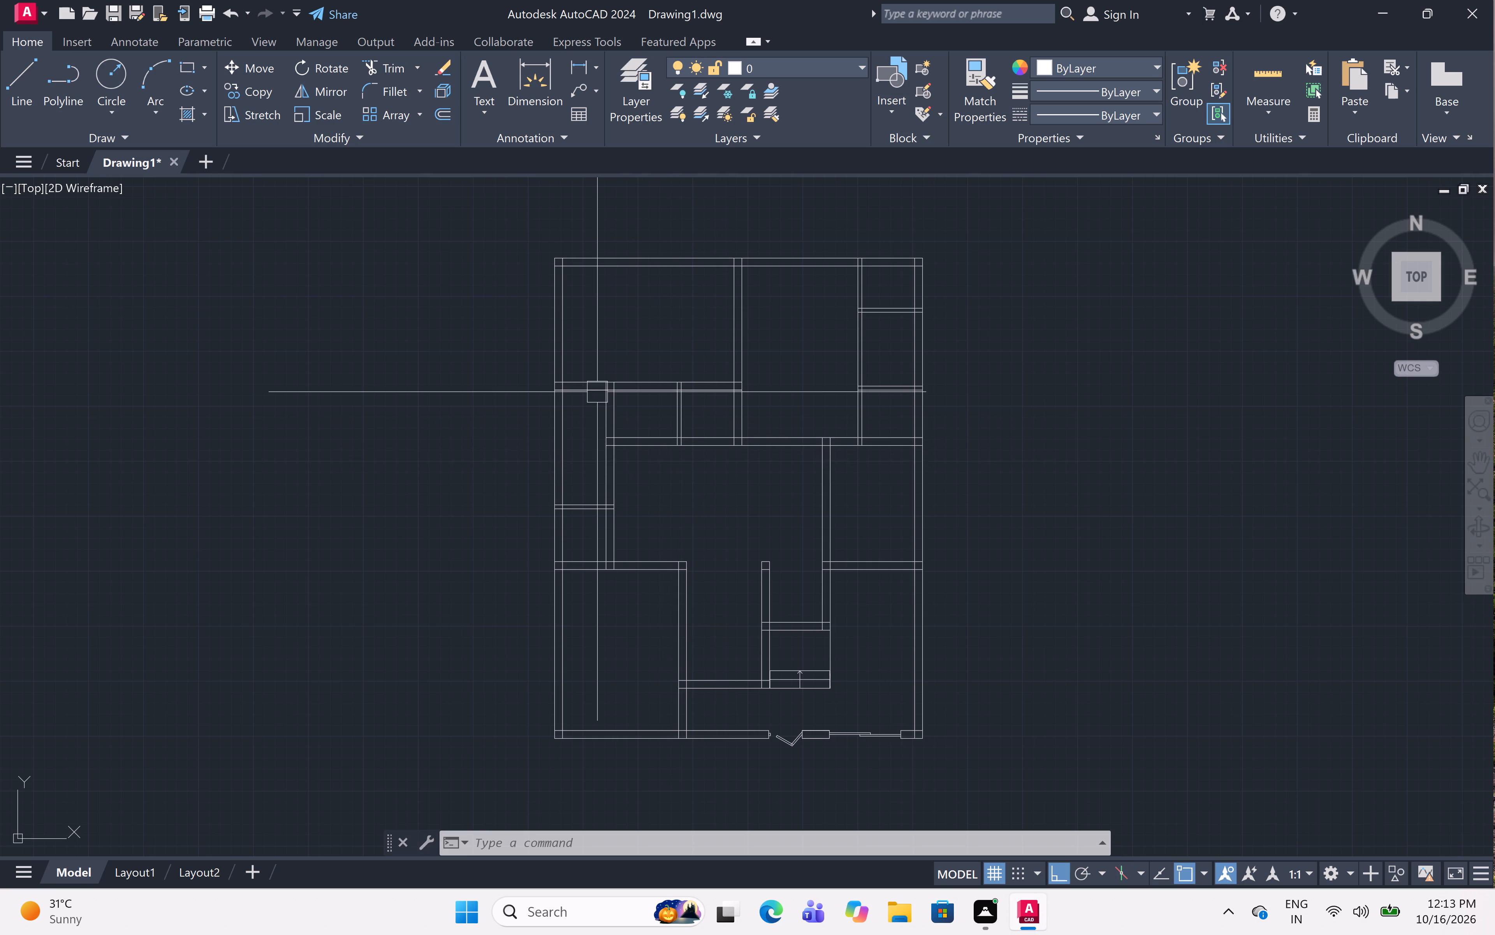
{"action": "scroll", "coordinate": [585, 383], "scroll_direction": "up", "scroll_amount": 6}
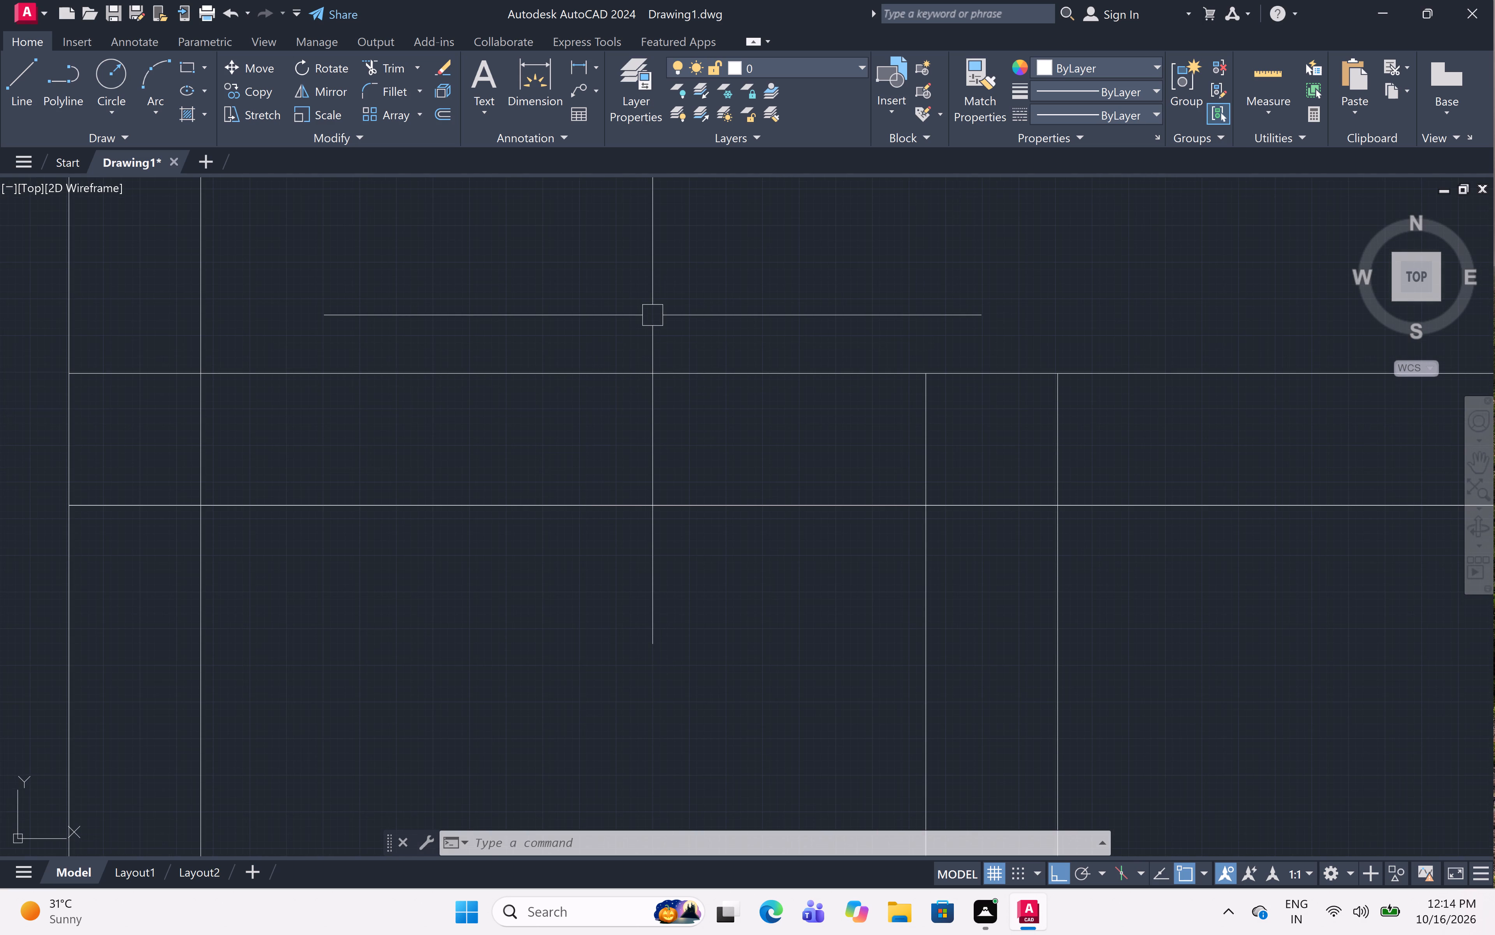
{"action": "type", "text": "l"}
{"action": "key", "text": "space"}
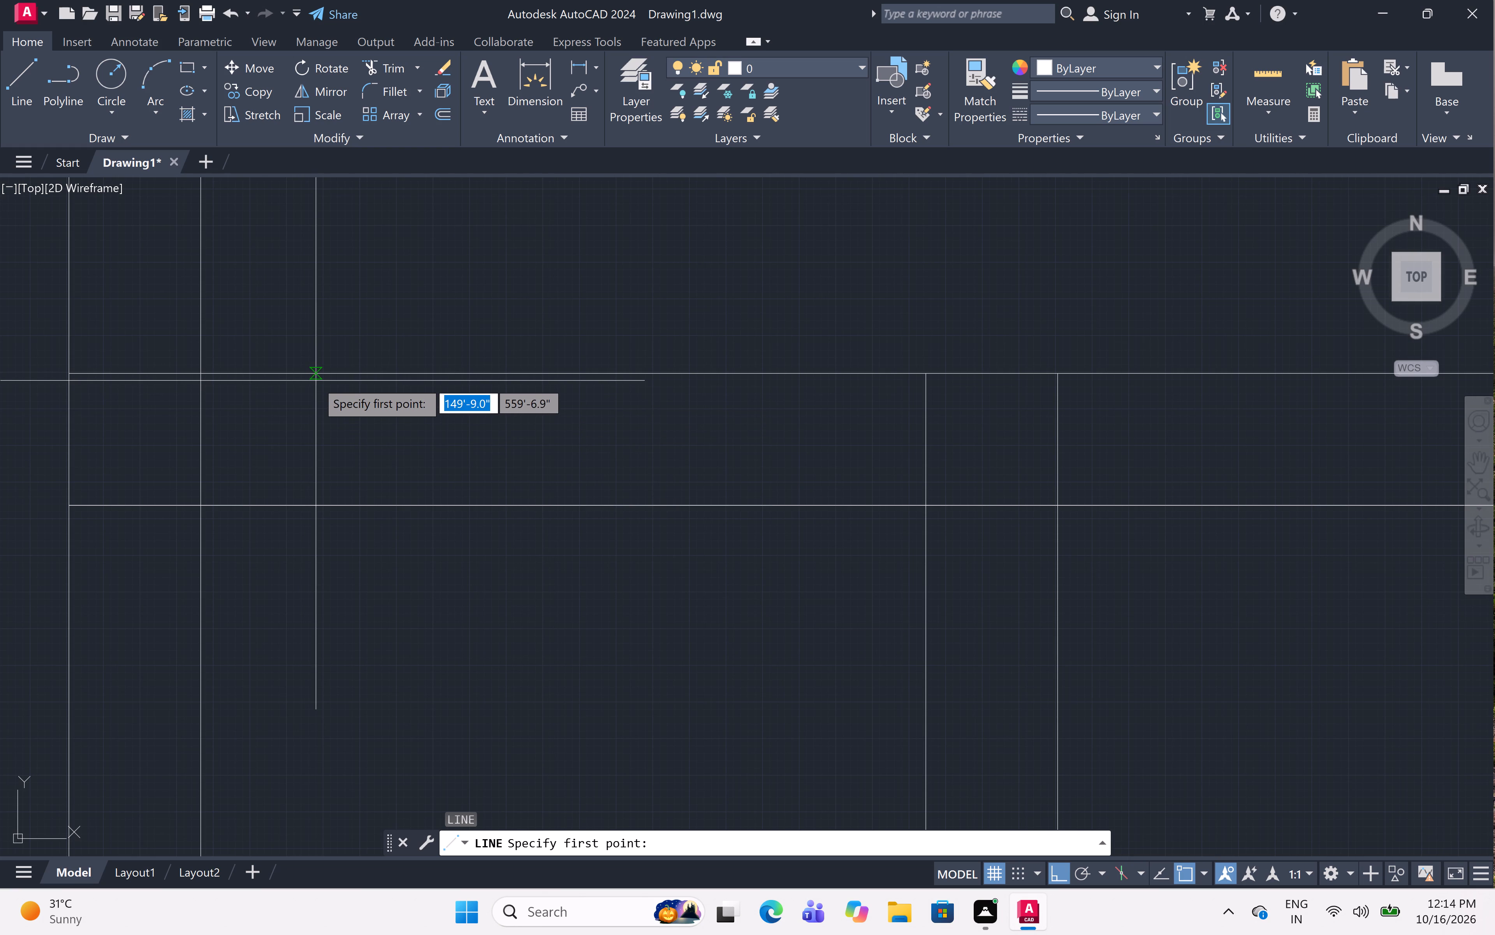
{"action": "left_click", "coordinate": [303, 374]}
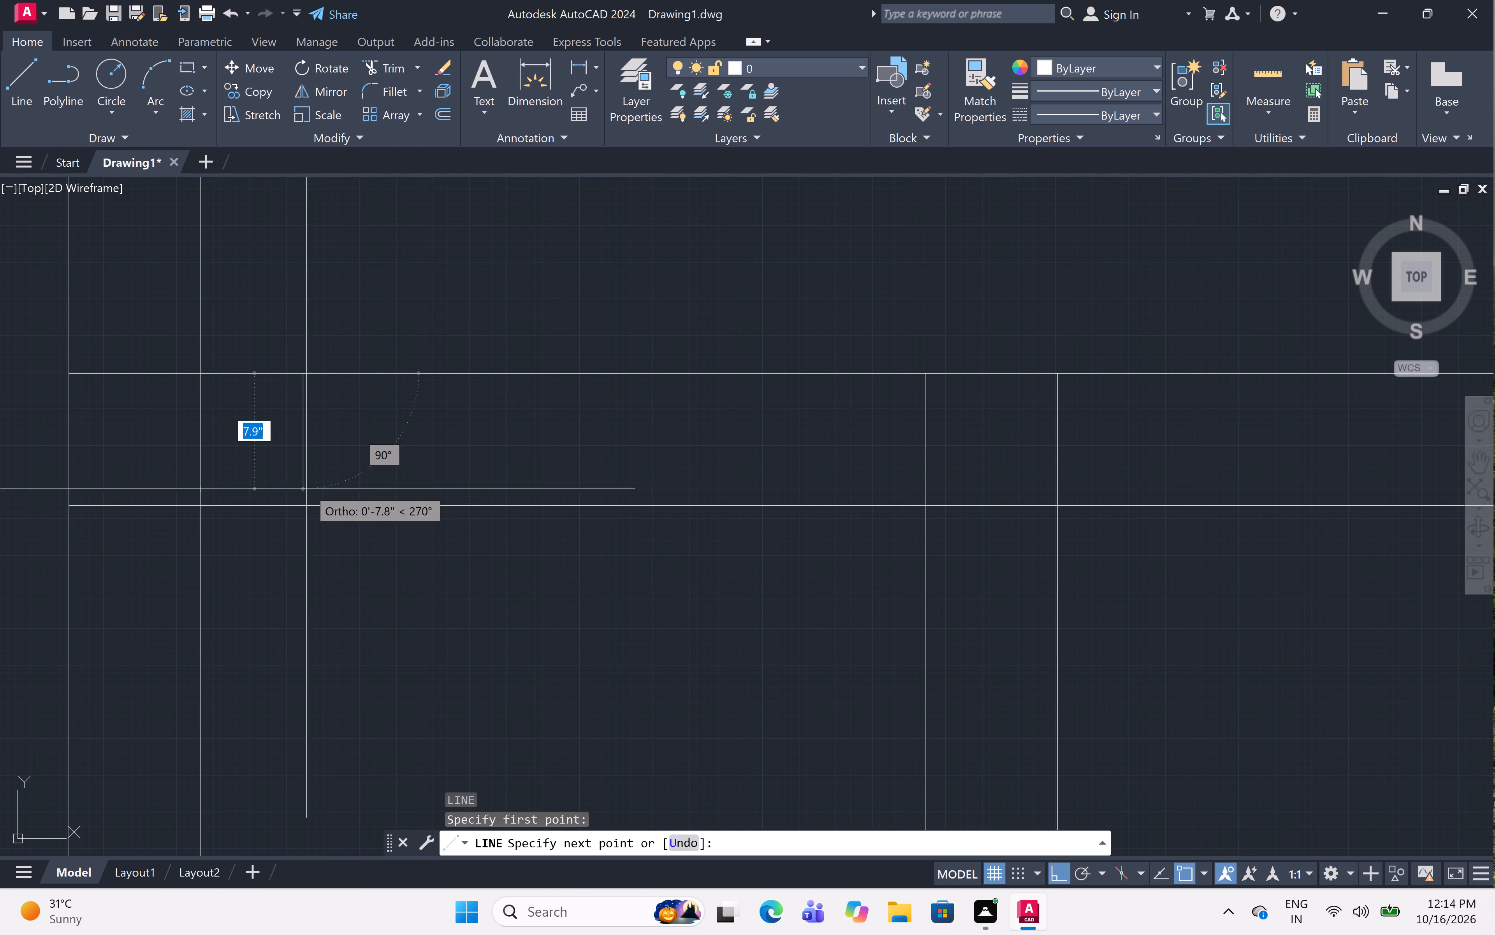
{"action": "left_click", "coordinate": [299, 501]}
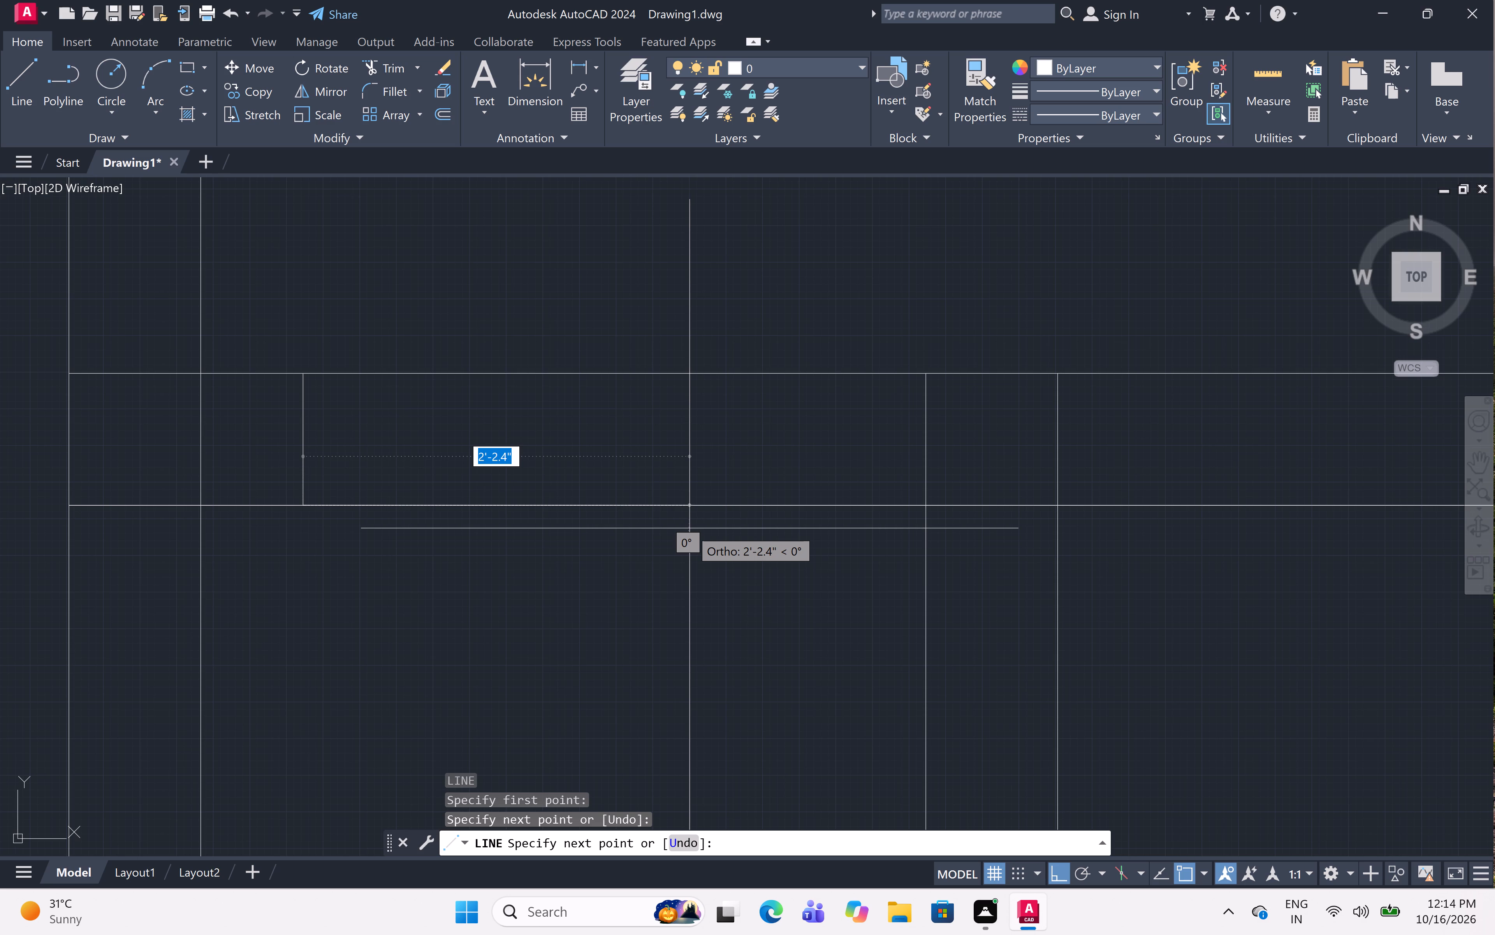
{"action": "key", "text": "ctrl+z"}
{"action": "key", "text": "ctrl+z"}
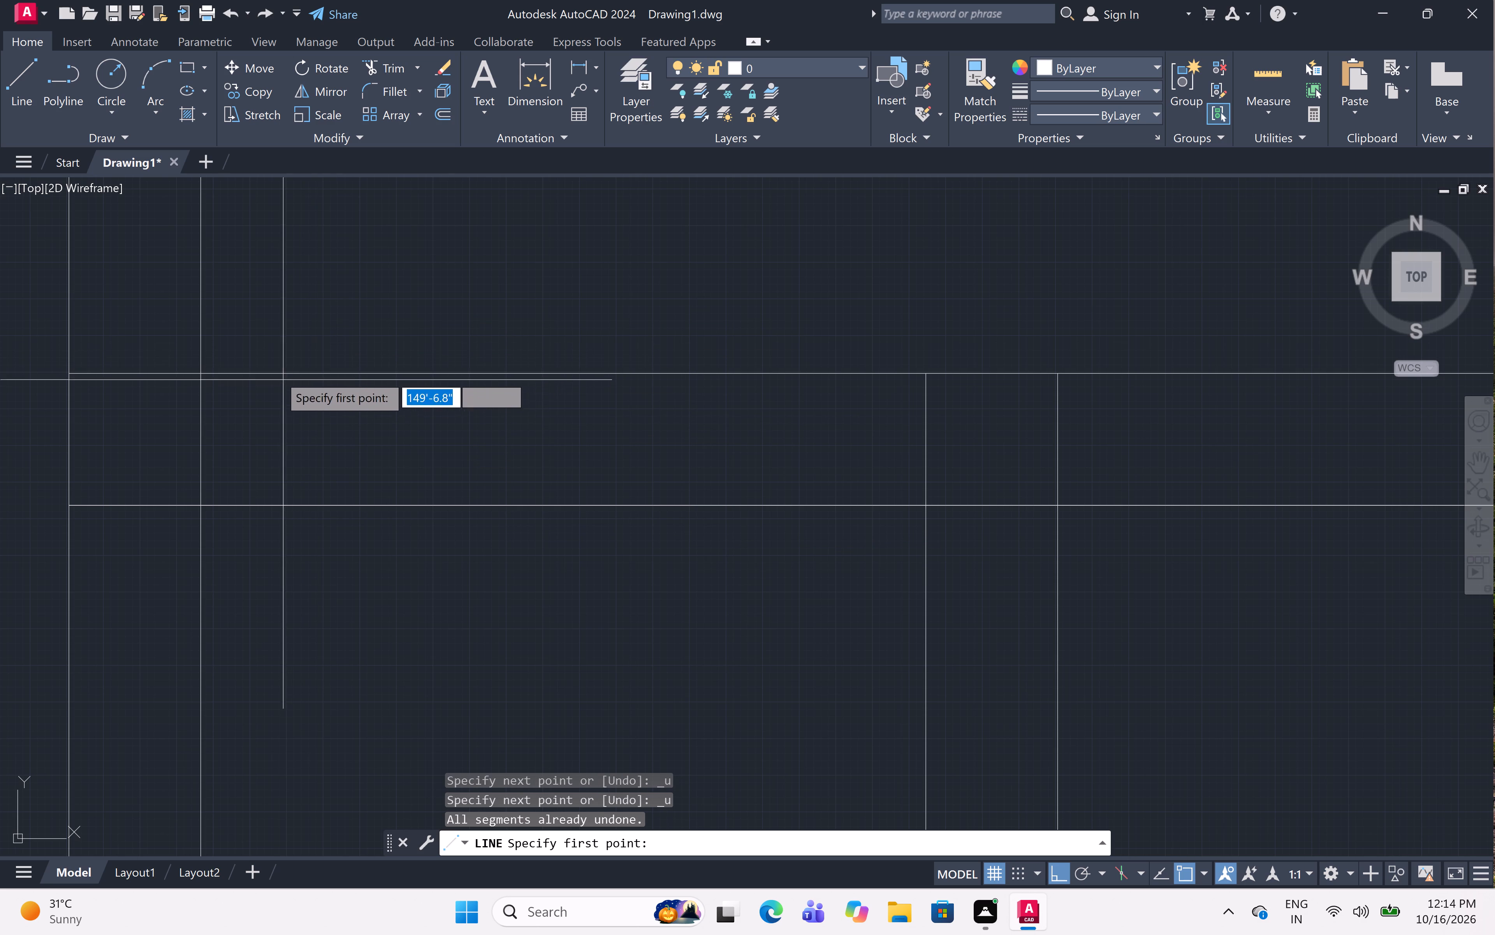
Draw a 3' wide opening outline across the 9" wall below the top-left room, near the left outer wall.
{"action": "left_click", "coordinate": [259, 368]}
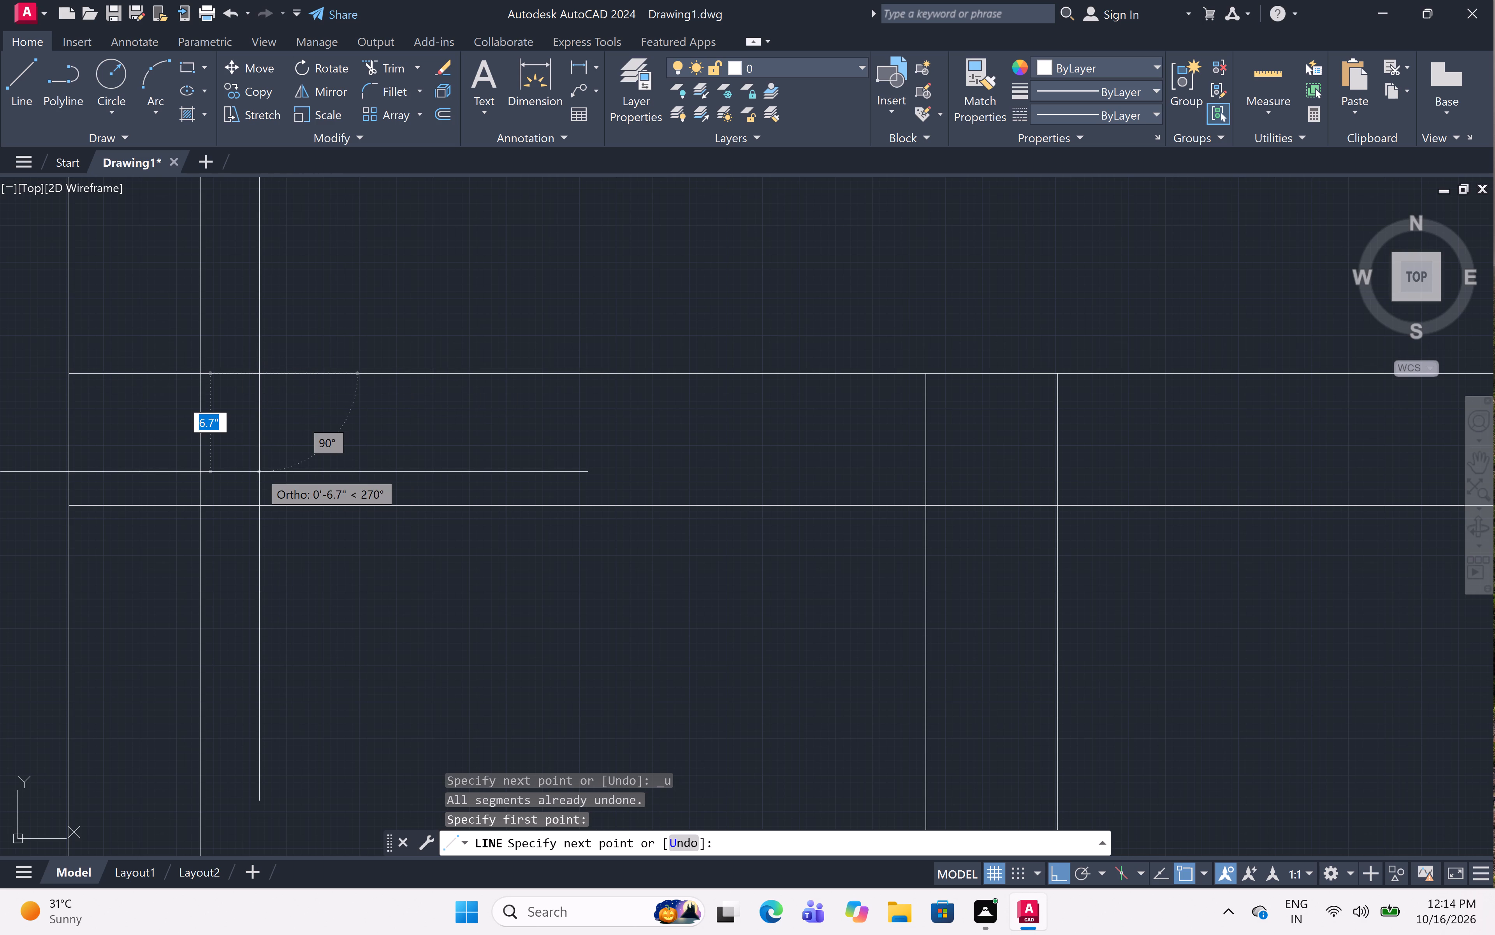
{"action": "left_click", "coordinate": [256, 507]}
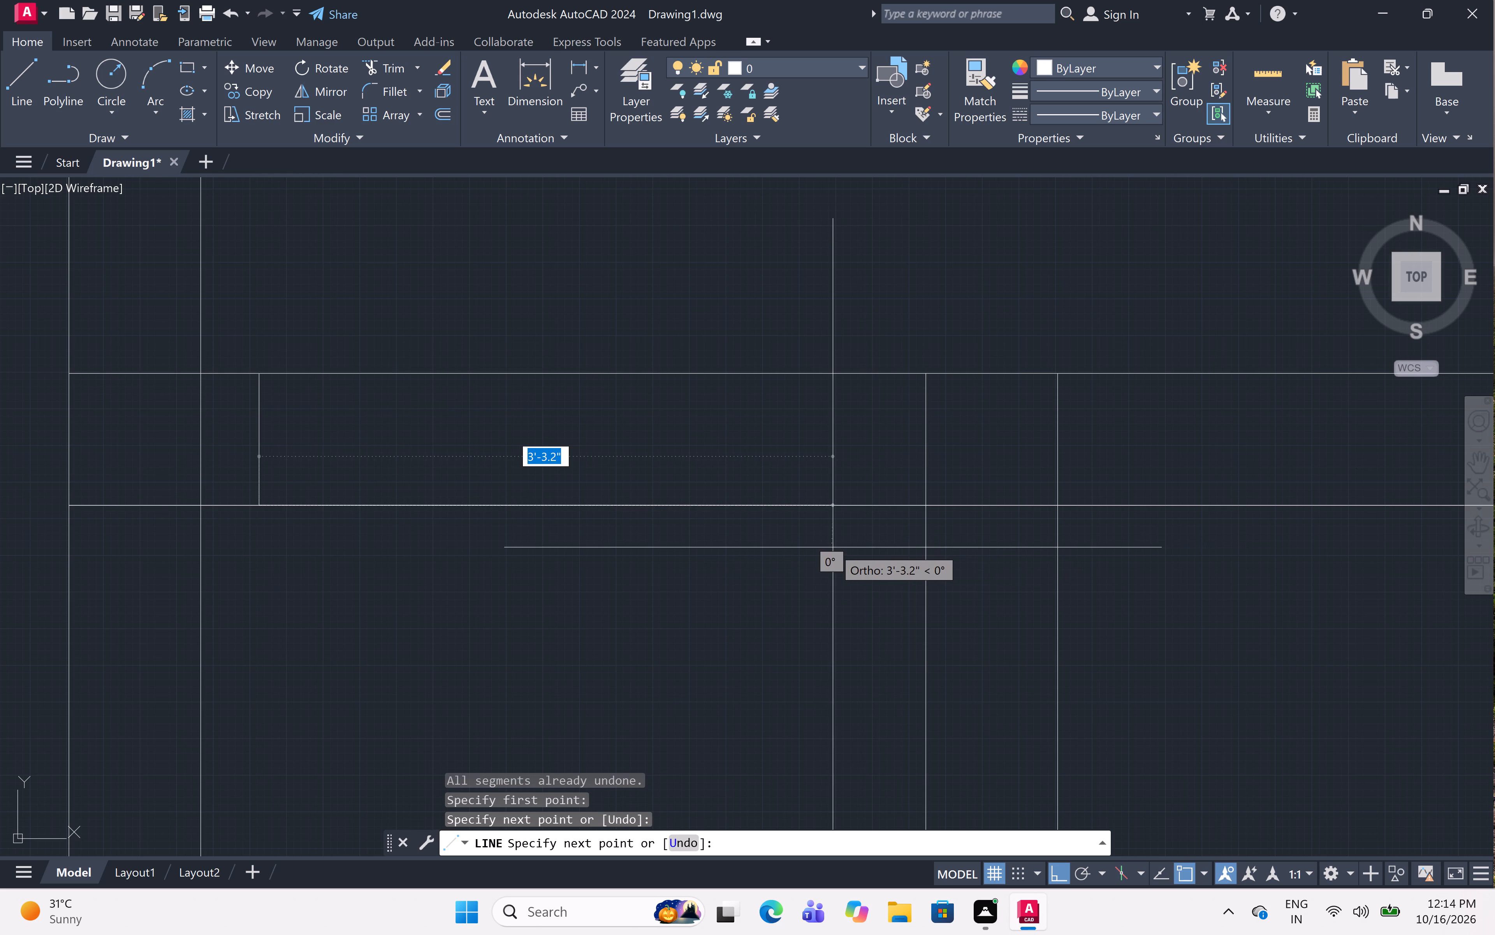
{"action": "type", "text": "3'"}
{"action": "key", "text": "space"}
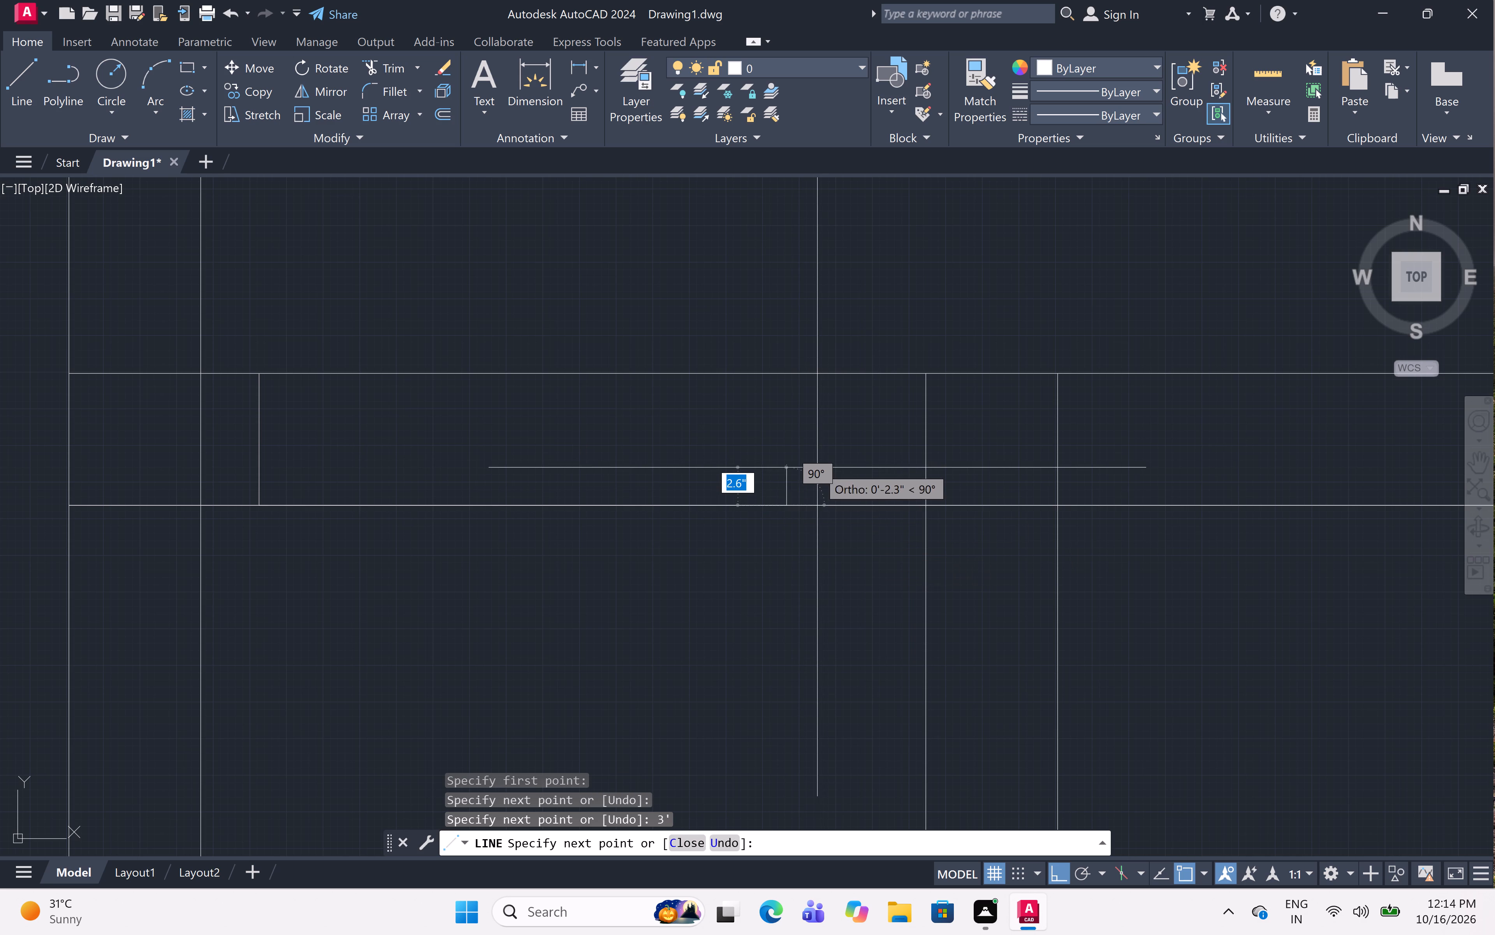
{"action": "left_click", "coordinate": [786, 371]}
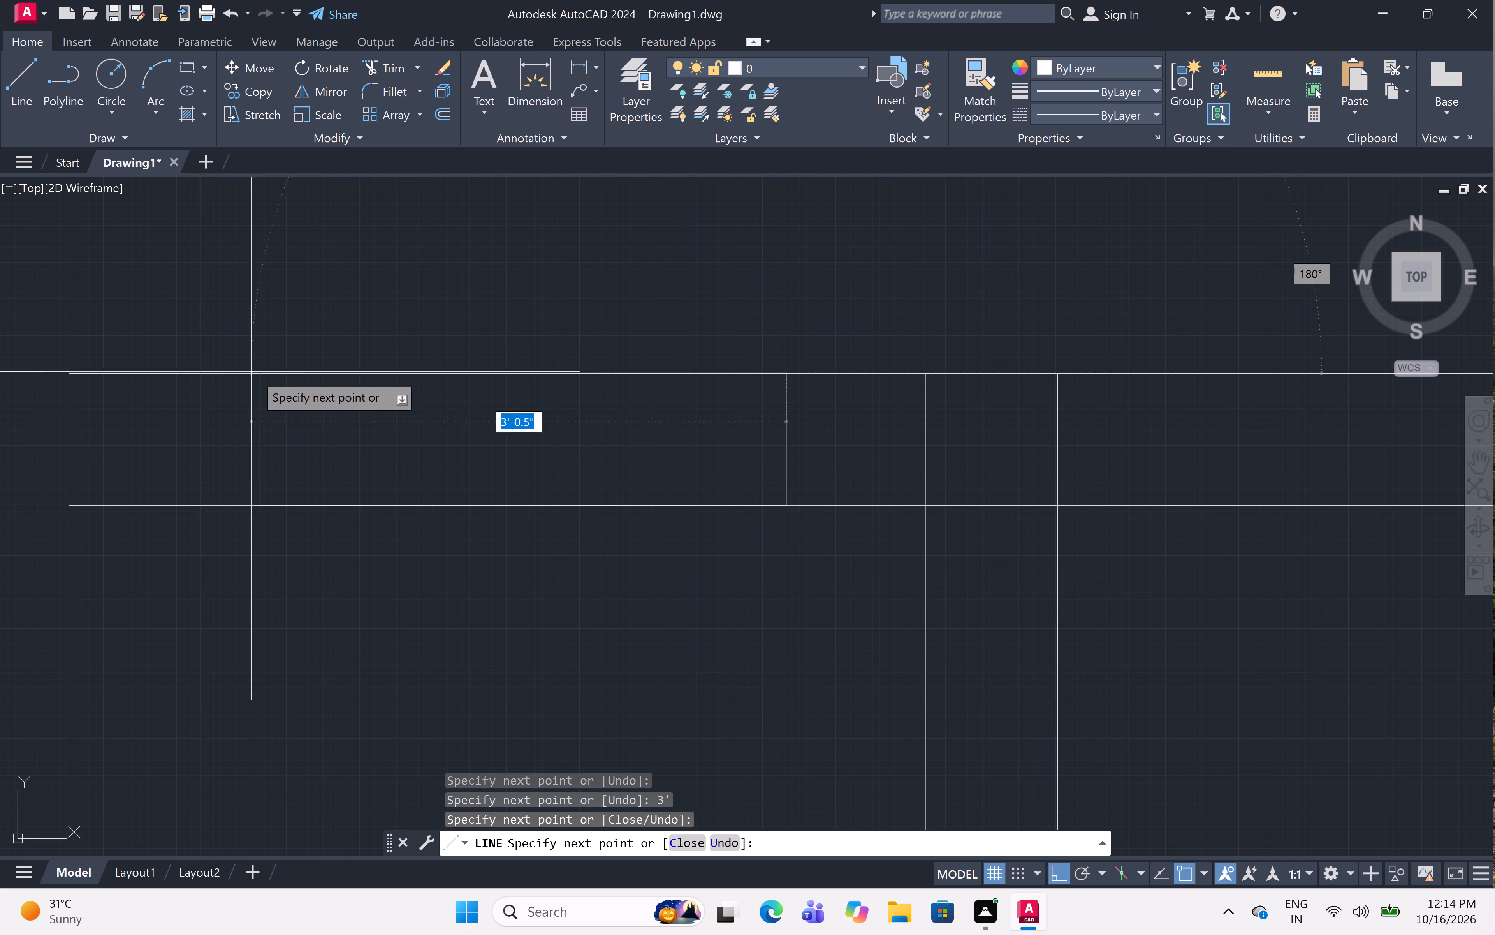
{"action": "left_click", "coordinate": [262, 378]}
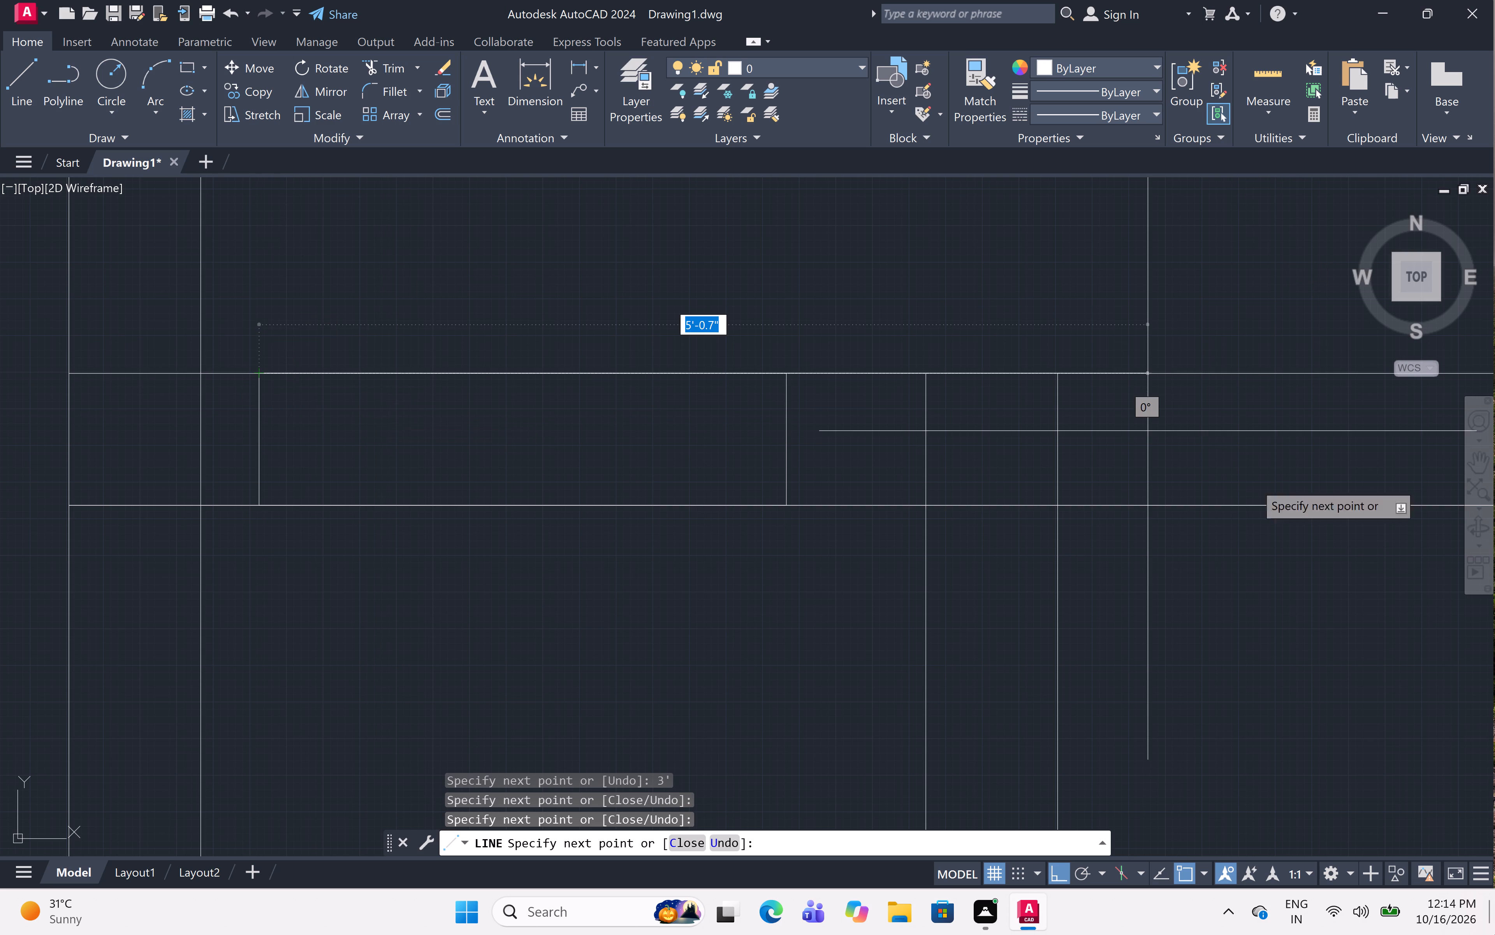
{"action": "key", "text": "Escape"}
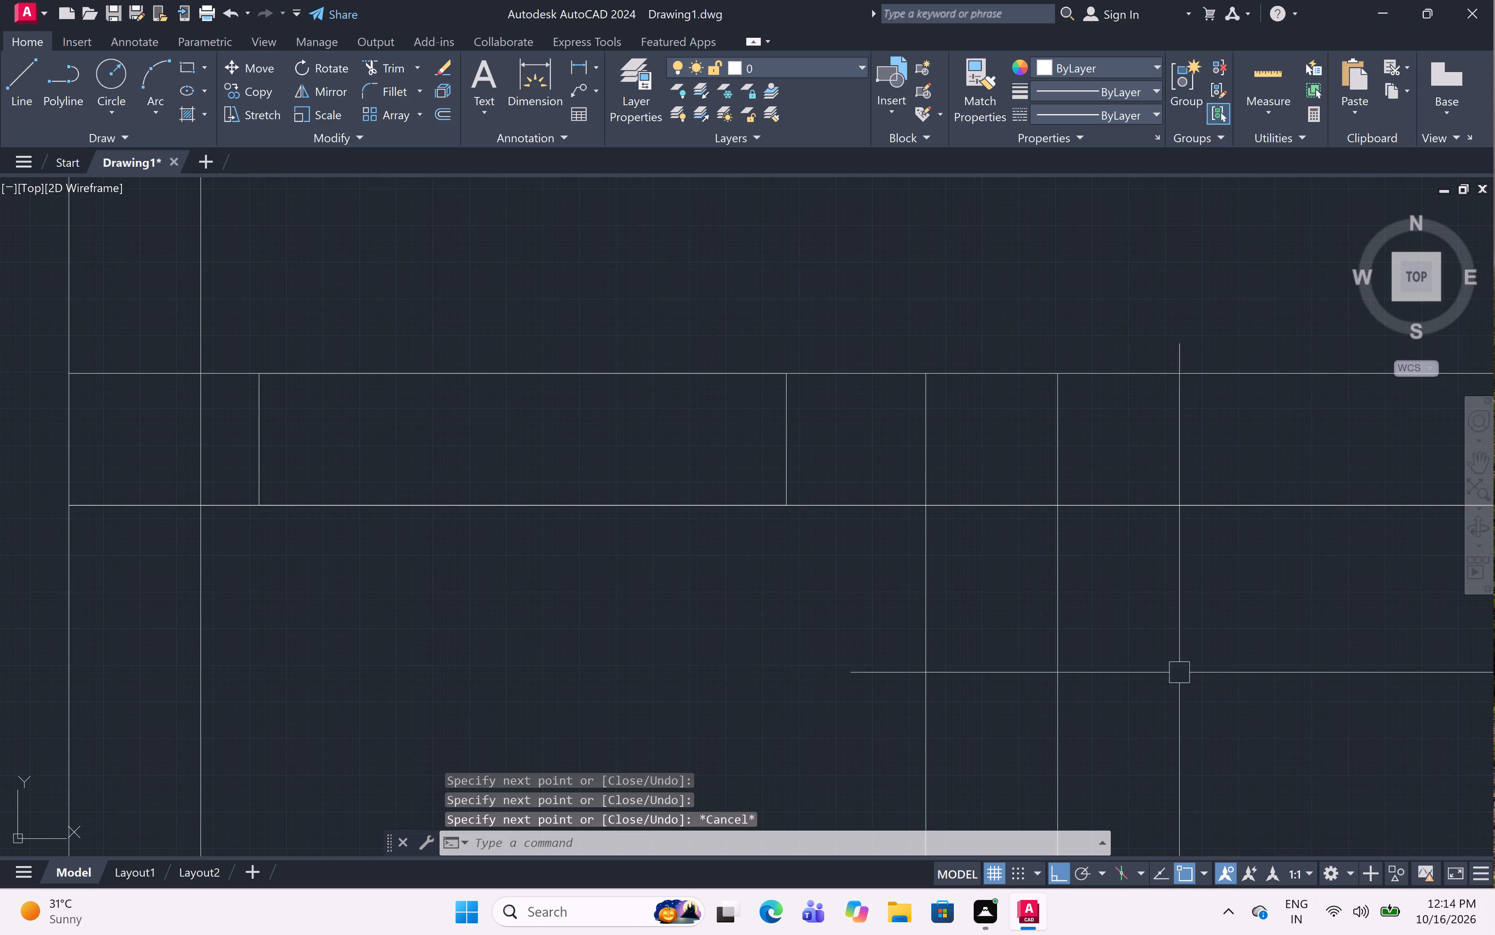
Move the four lines of this opening outline about 2" along the wall, away from the left outer wall.
{"action": "left_click", "coordinate": [668, 370]}
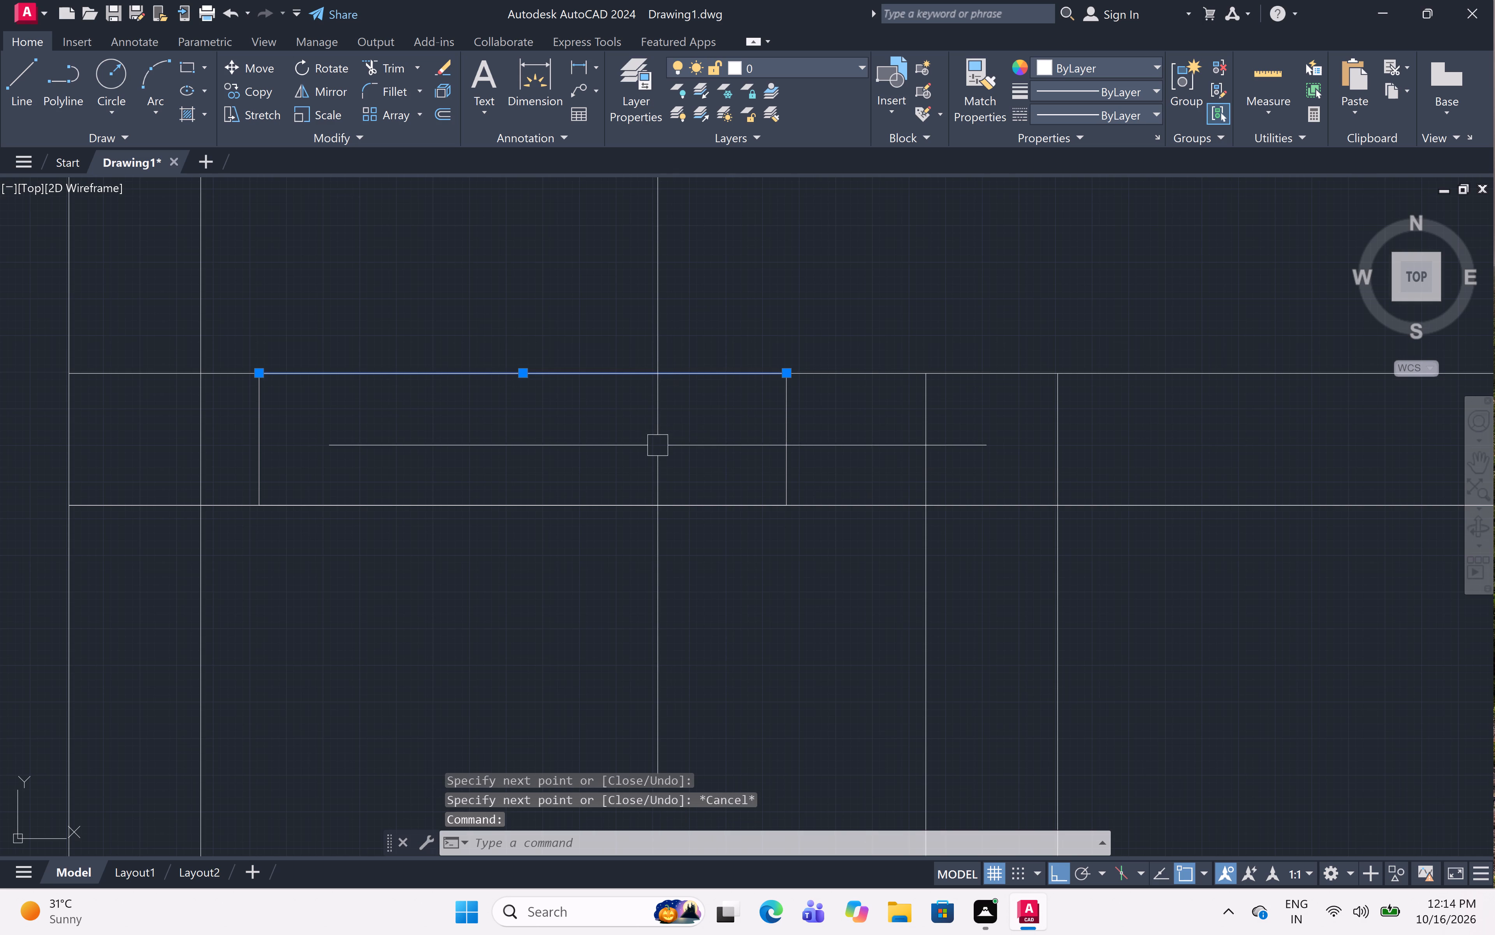
{"action": "left_click", "coordinate": [661, 497]}
{"action": "left_click", "coordinate": [783, 424]}
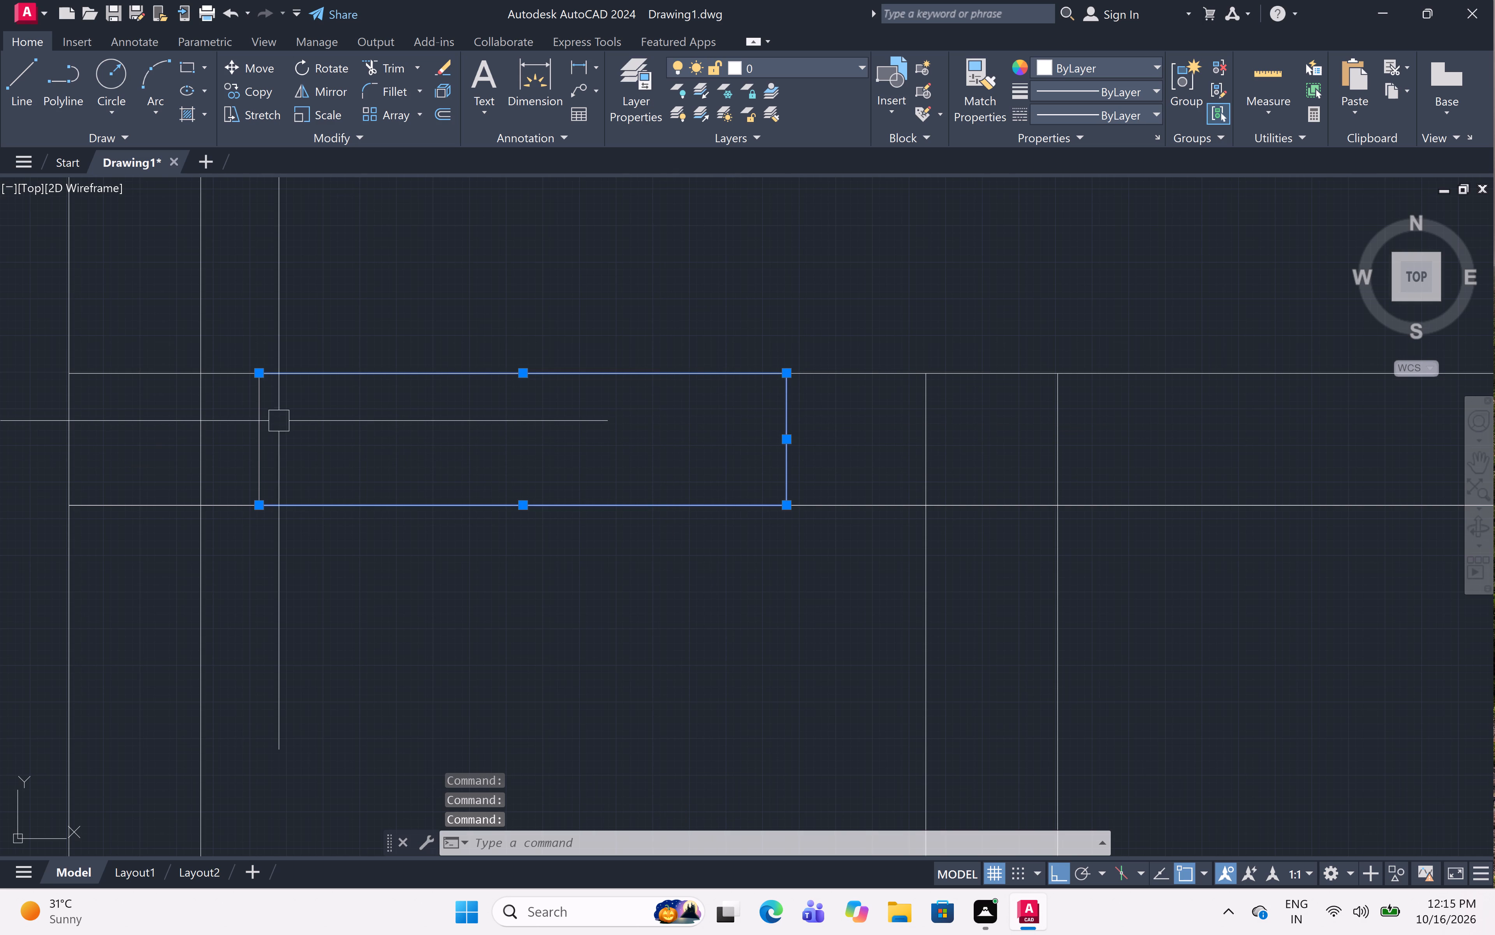
{"action": "left_click", "coordinate": [267, 417]}
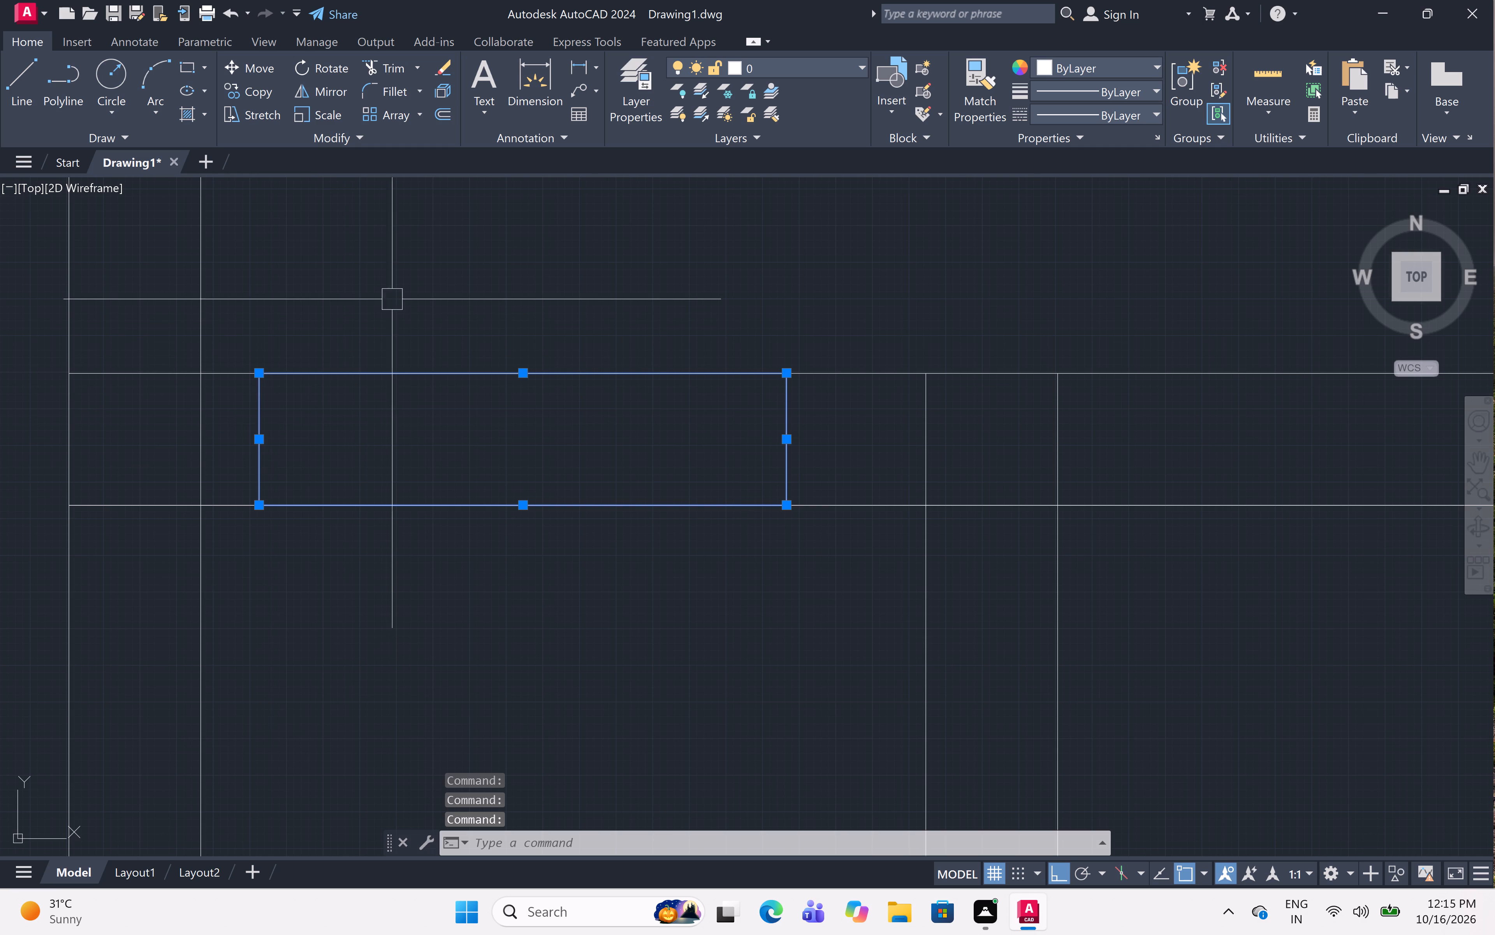
{"action": "type", "text": "m"}
{"action": "key", "text": "space"}
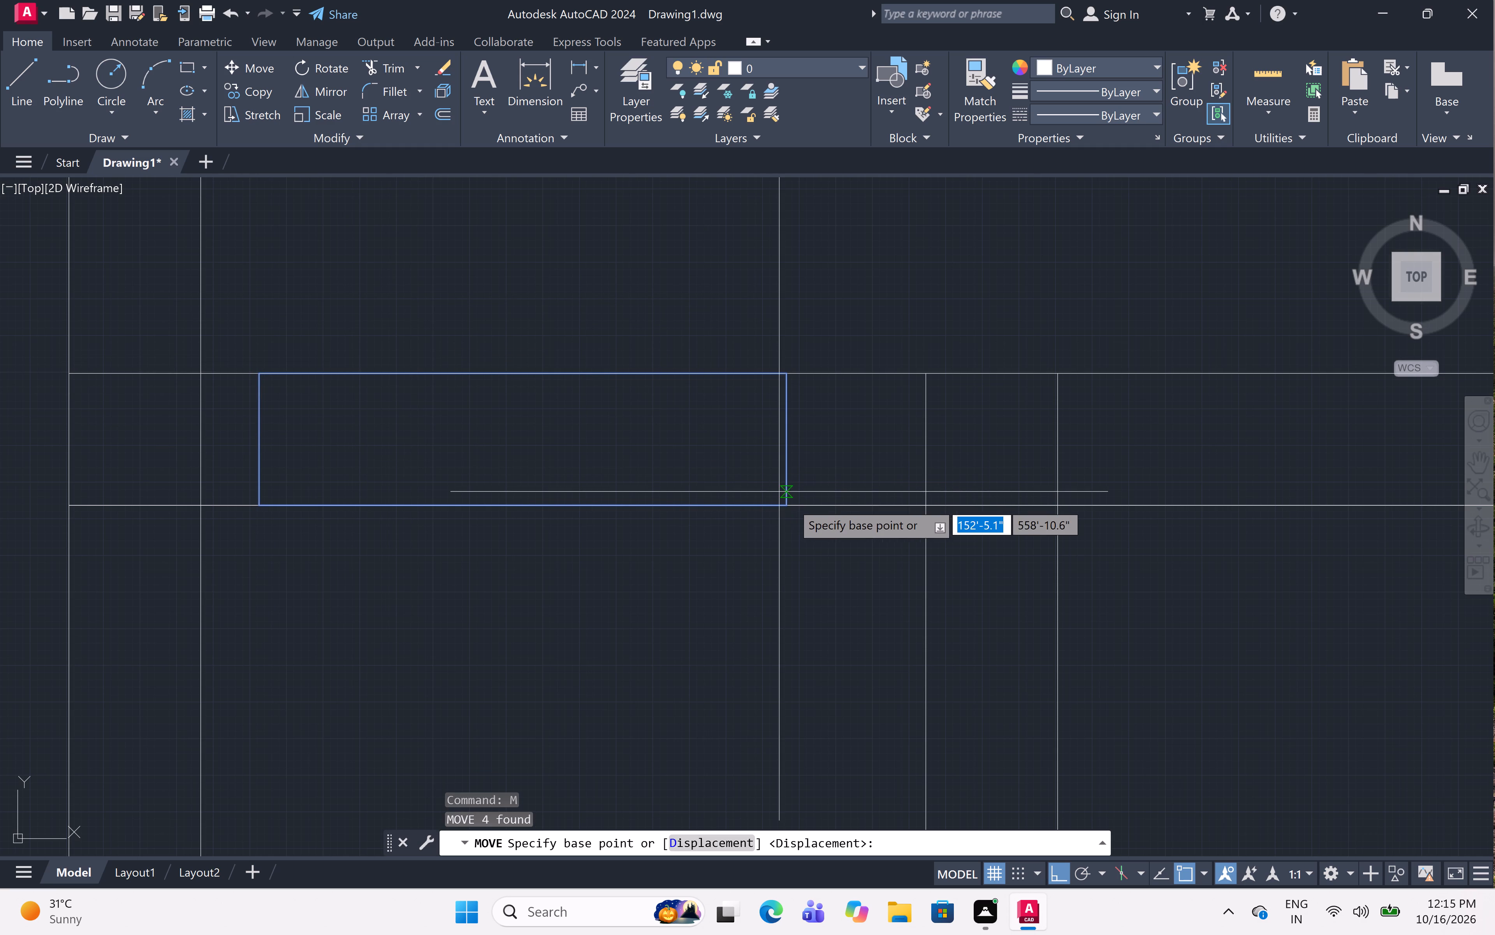
{"action": "left_click", "coordinate": [783, 508]}
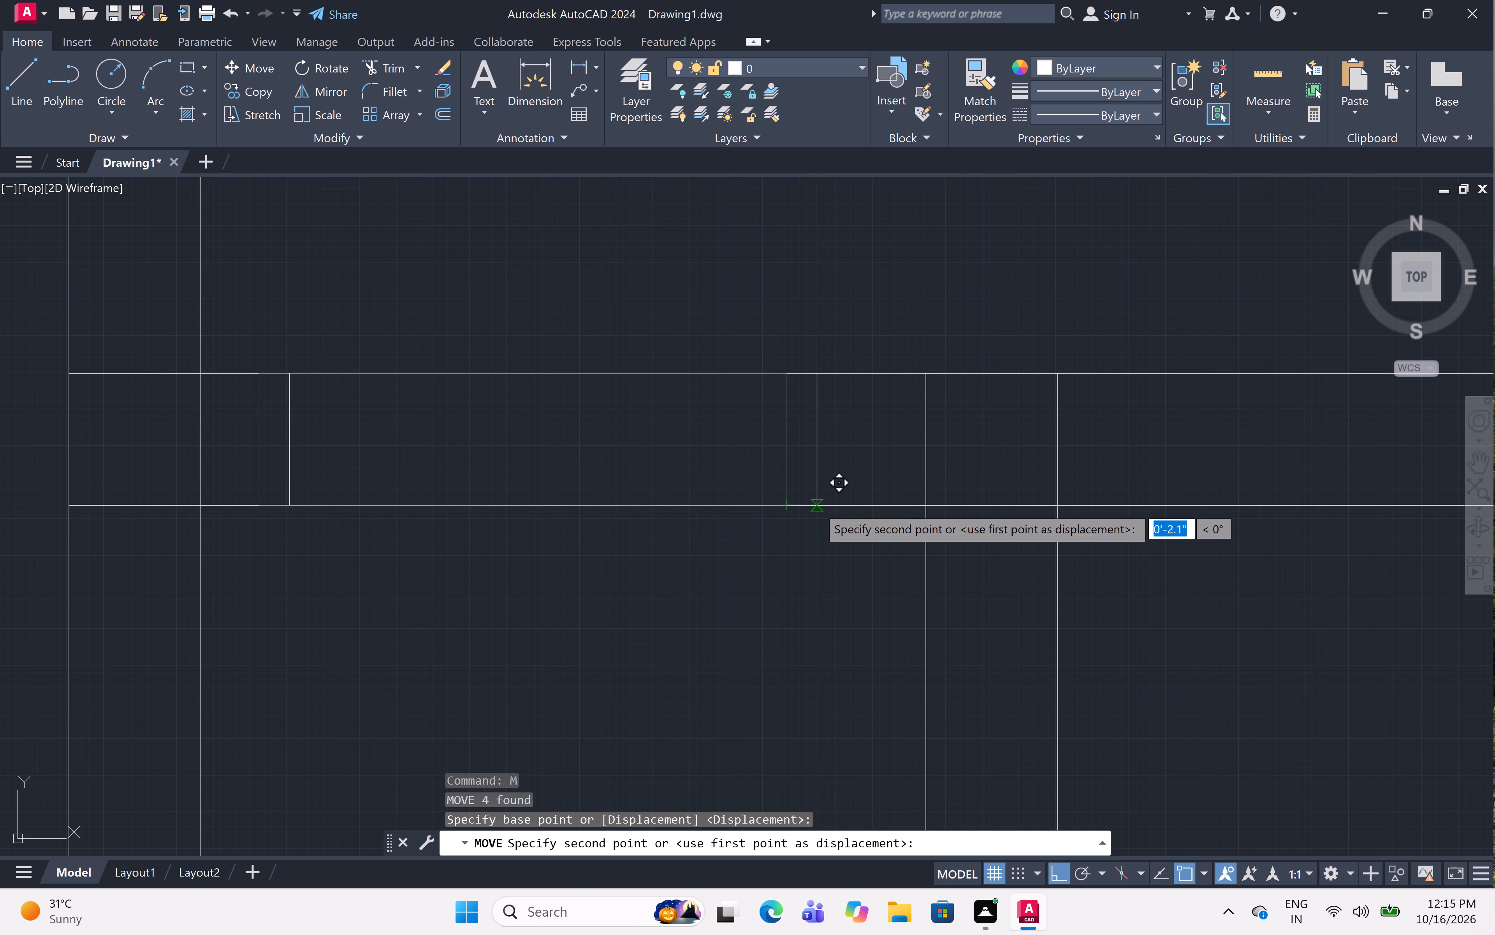
{"action": "left_click", "coordinate": [817, 506]}
Draw a 3' long opening outline in the vertical 9" wall, just below its junction with the top-left room's lower wall.
{"action": "scroll", "coordinate": [773, 467], "scroll_direction": "down", "scroll_amount": 5}
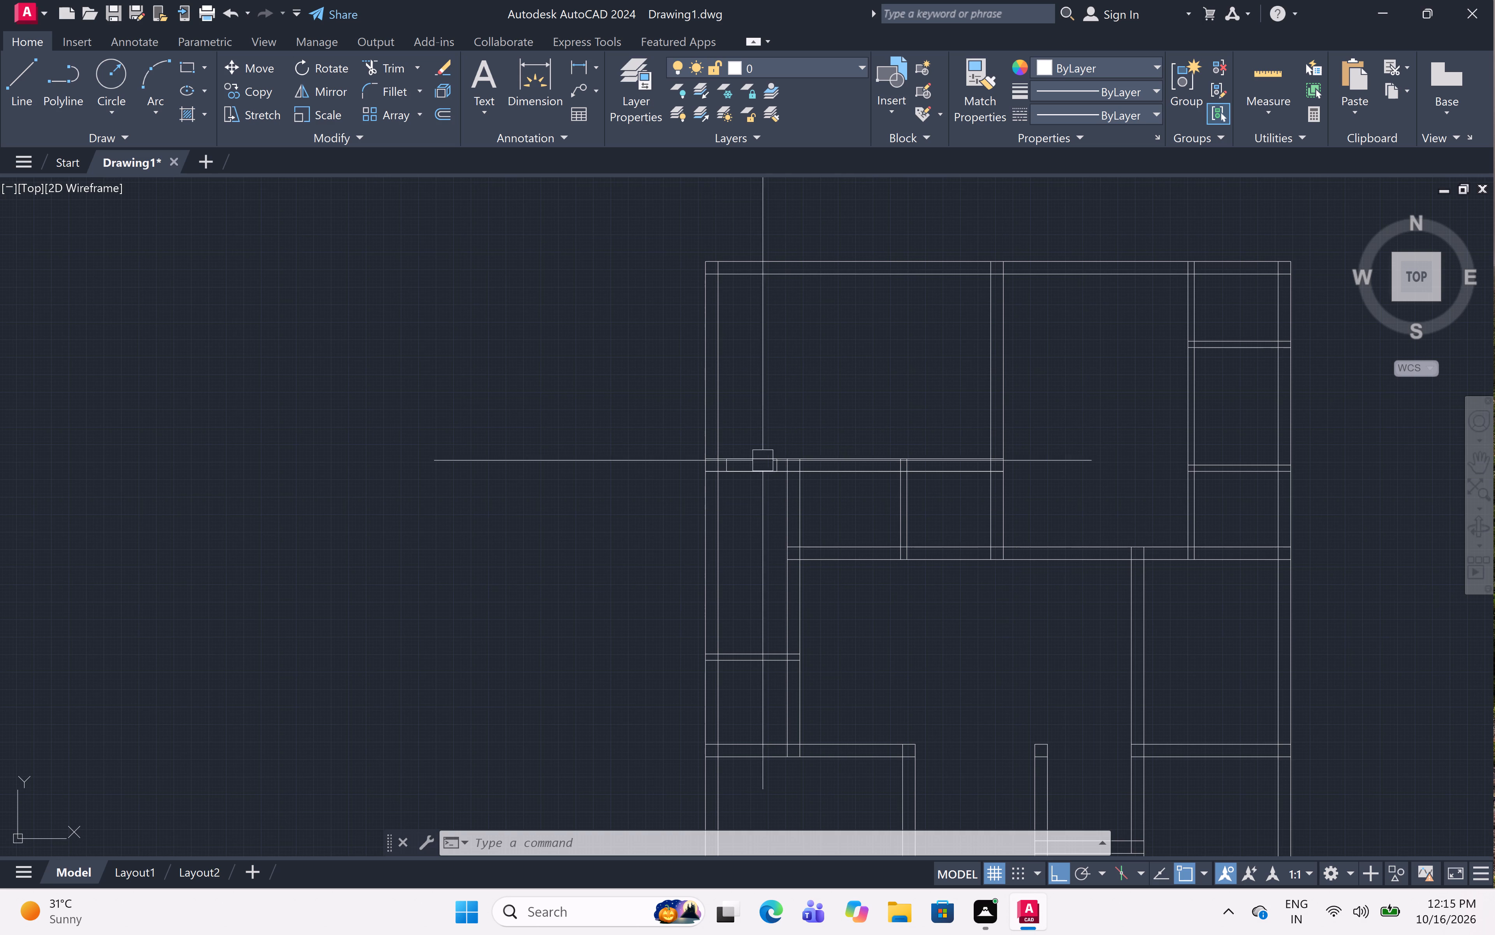
{"action": "scroll", "coordinate": [788, 478], "scroll_direction": "up", "scroll_amount": 3}
{"action": "type", "text": "l"}
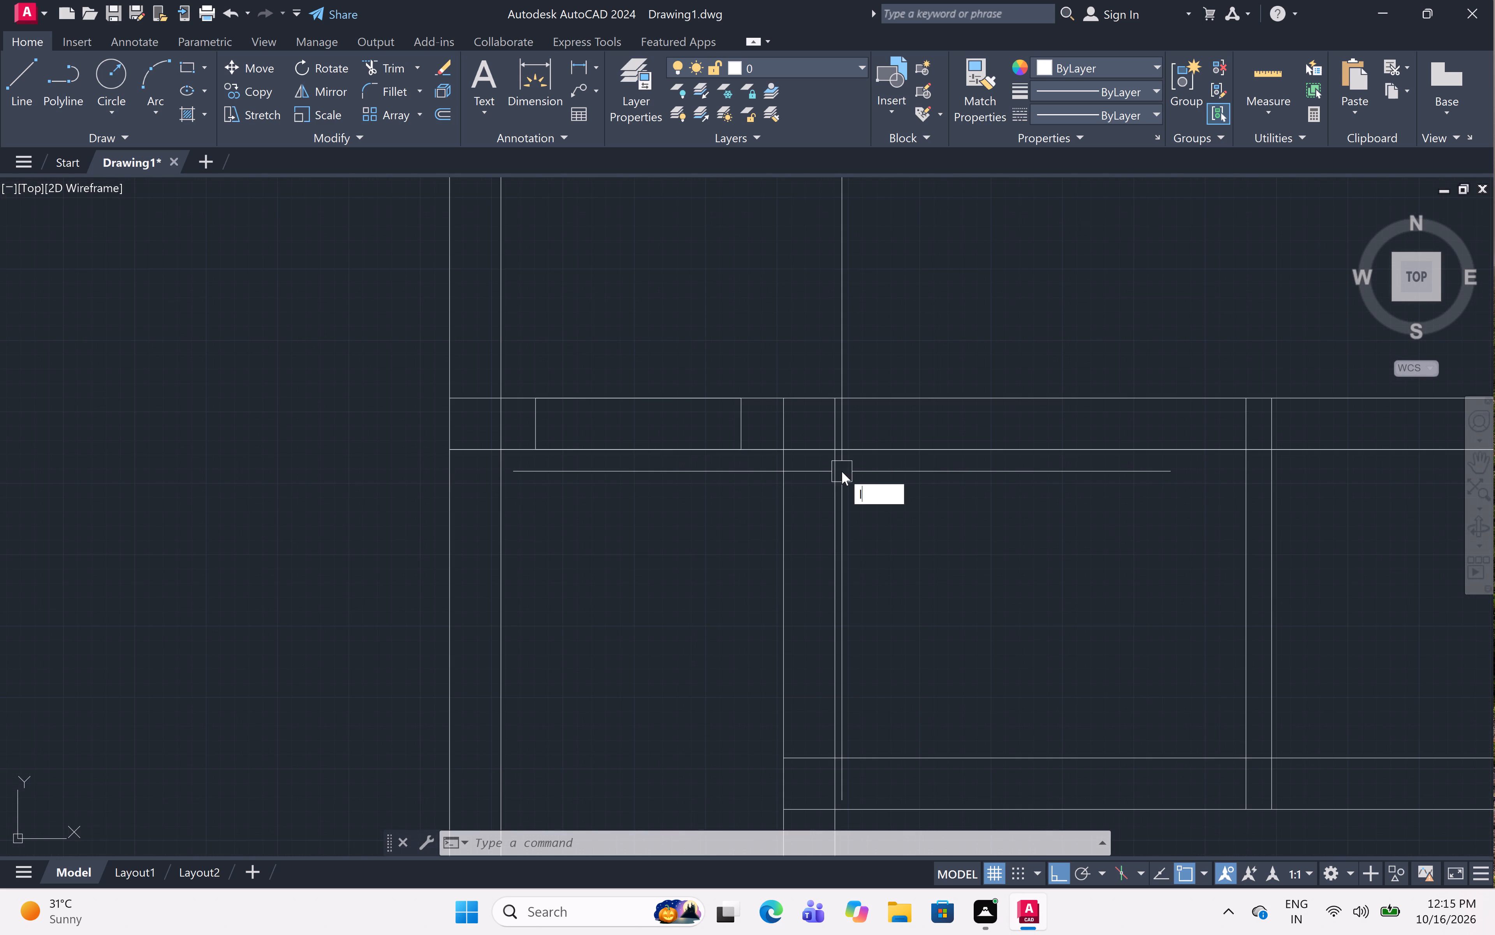
{"action": "key", "text": "space"}
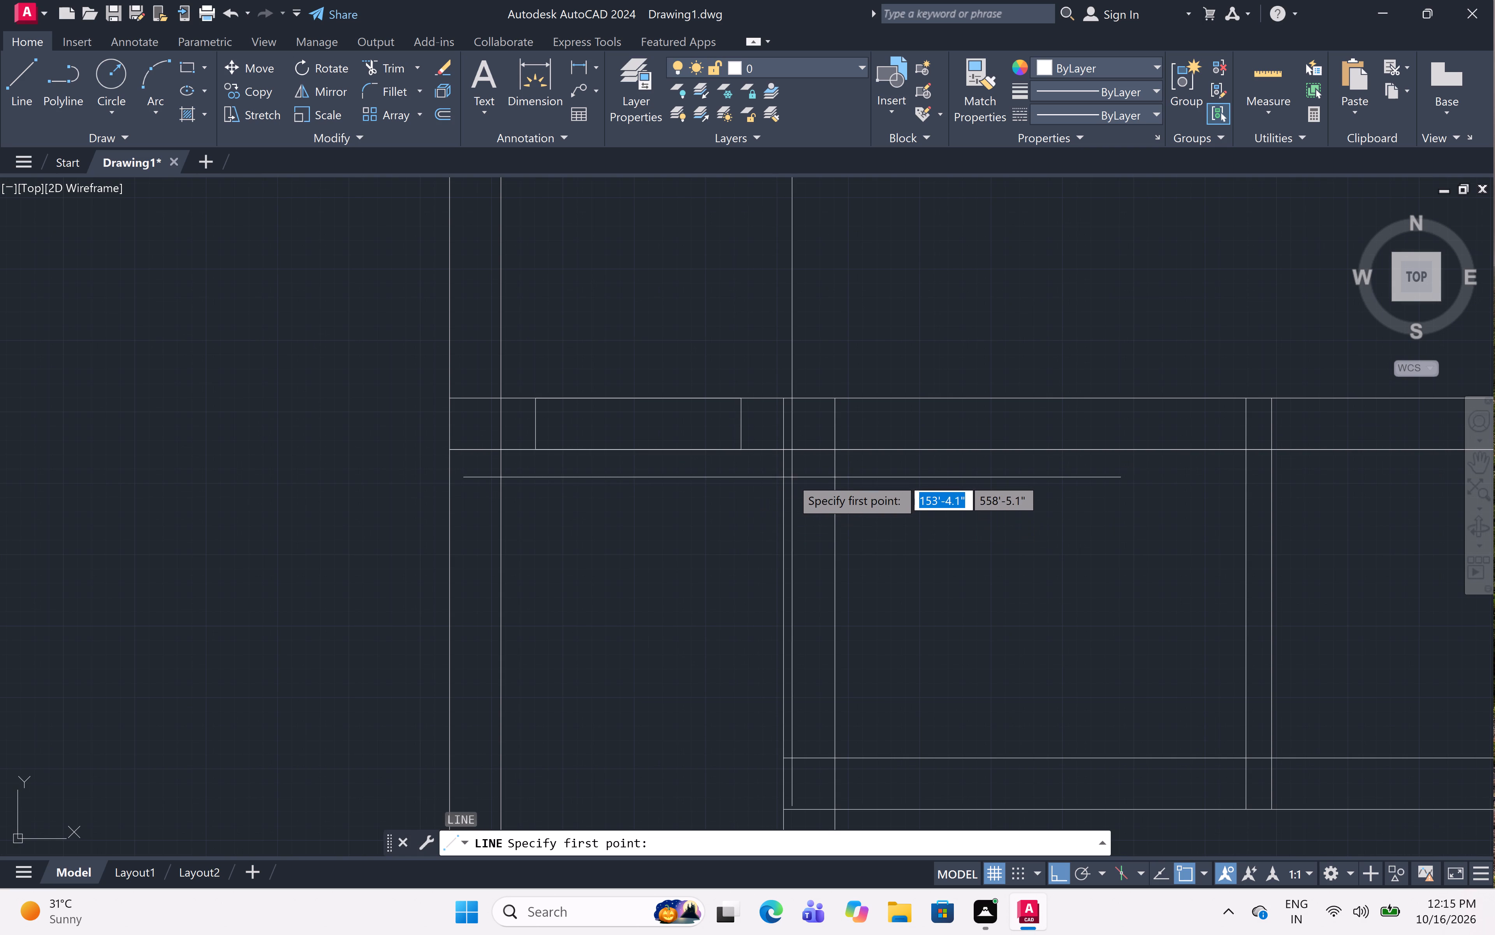
{"action": "left_click", "coordinate": [783, 492]}
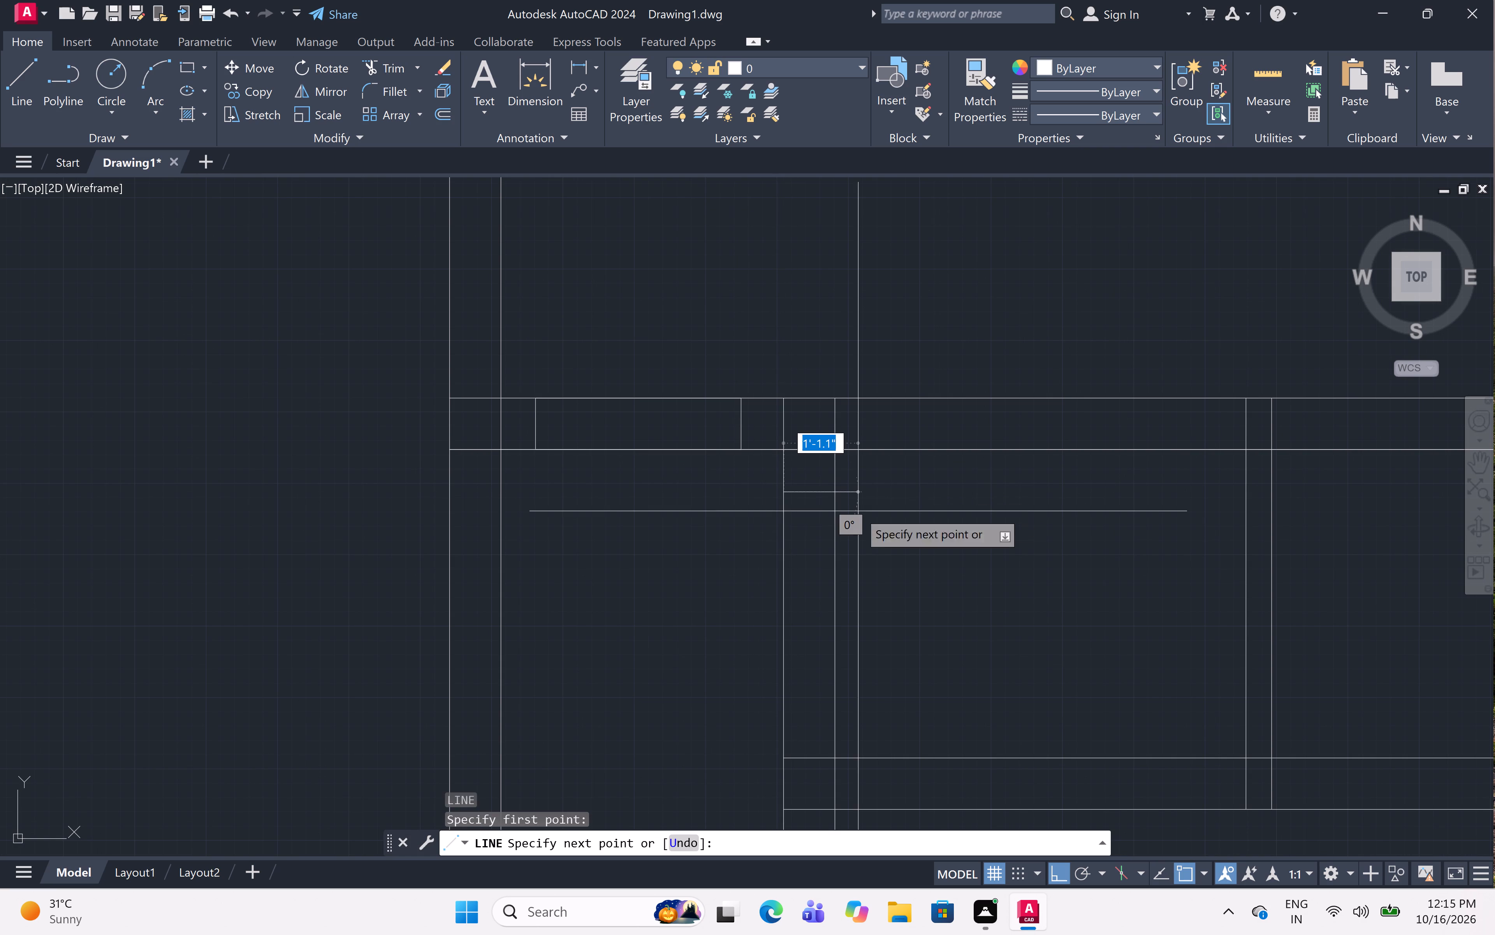
{"action": "left_click", "coordinate": [835, 492]}
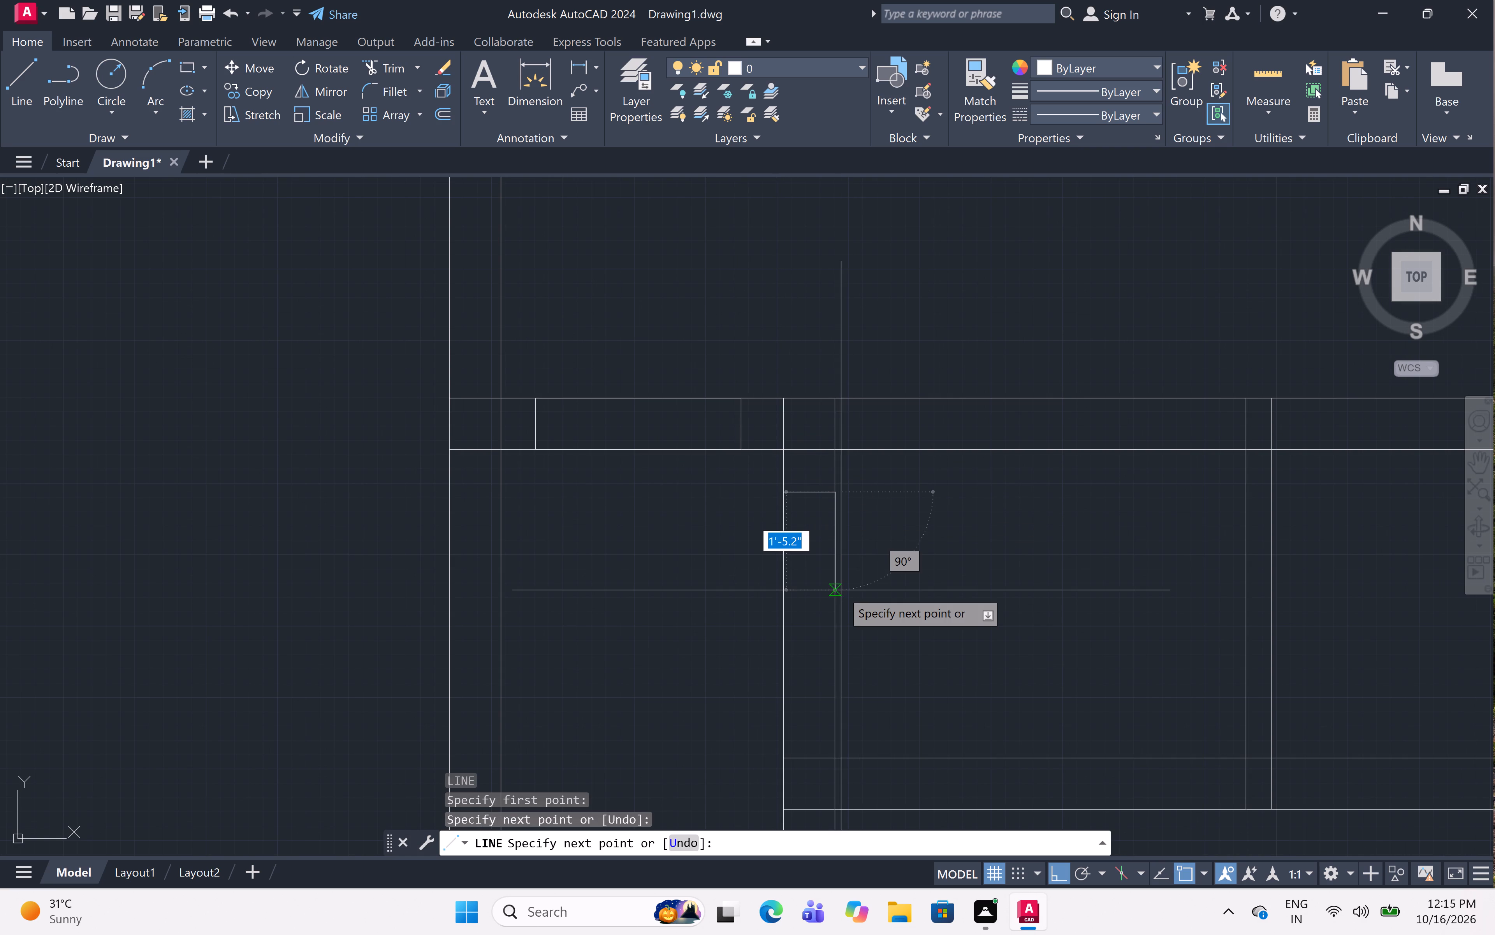
{"action": "key", "text": "3"}
{"action": "key", "text": "apostrophe"}
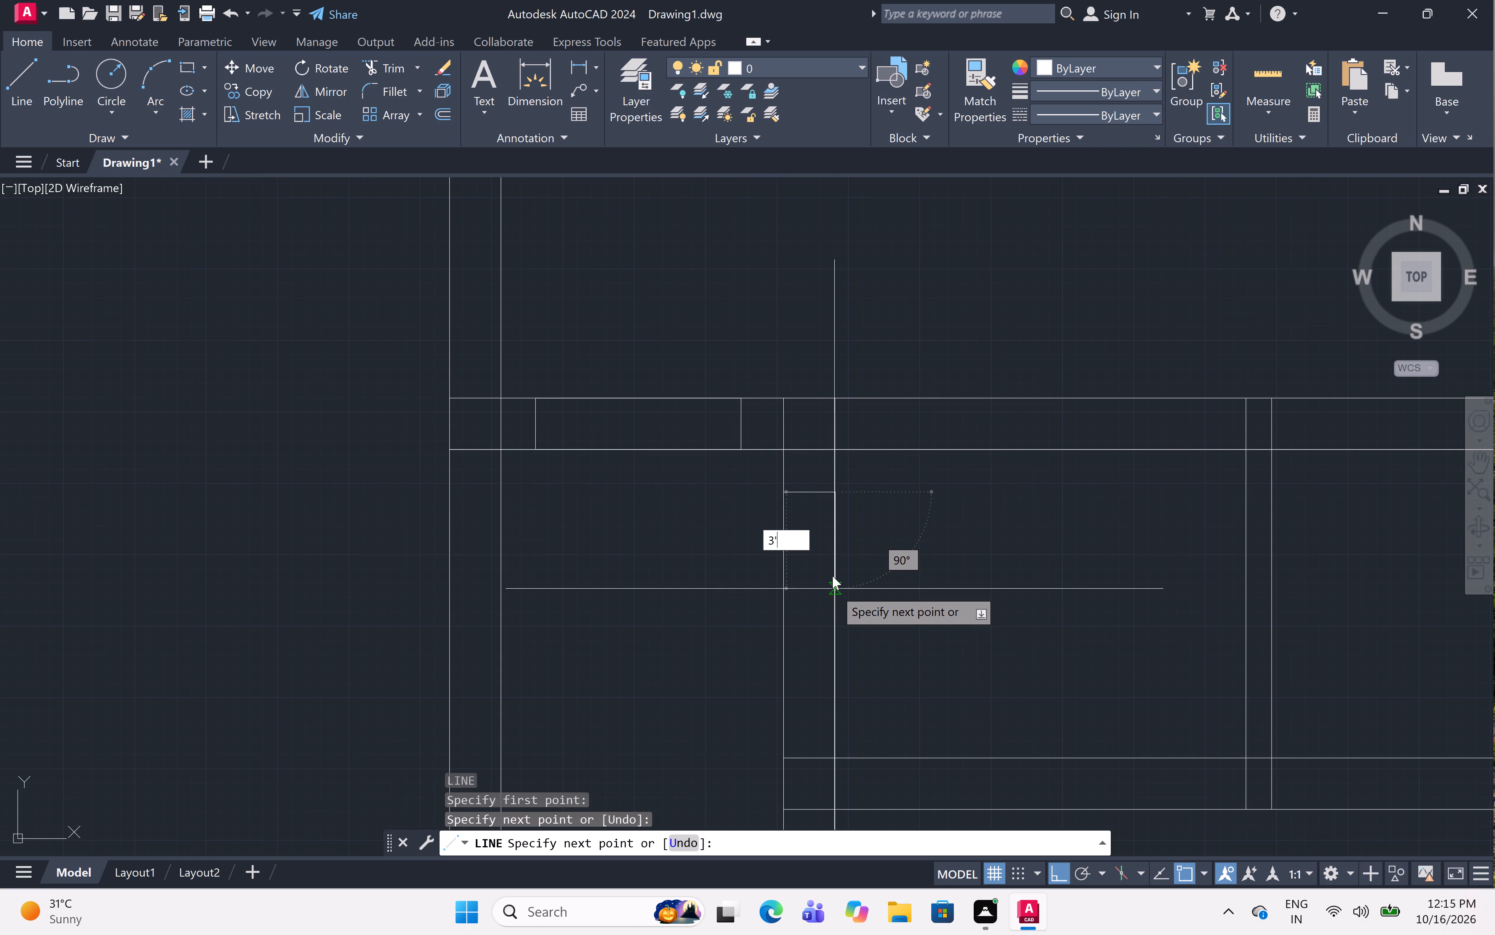
{"action": "key", "text": "space"}
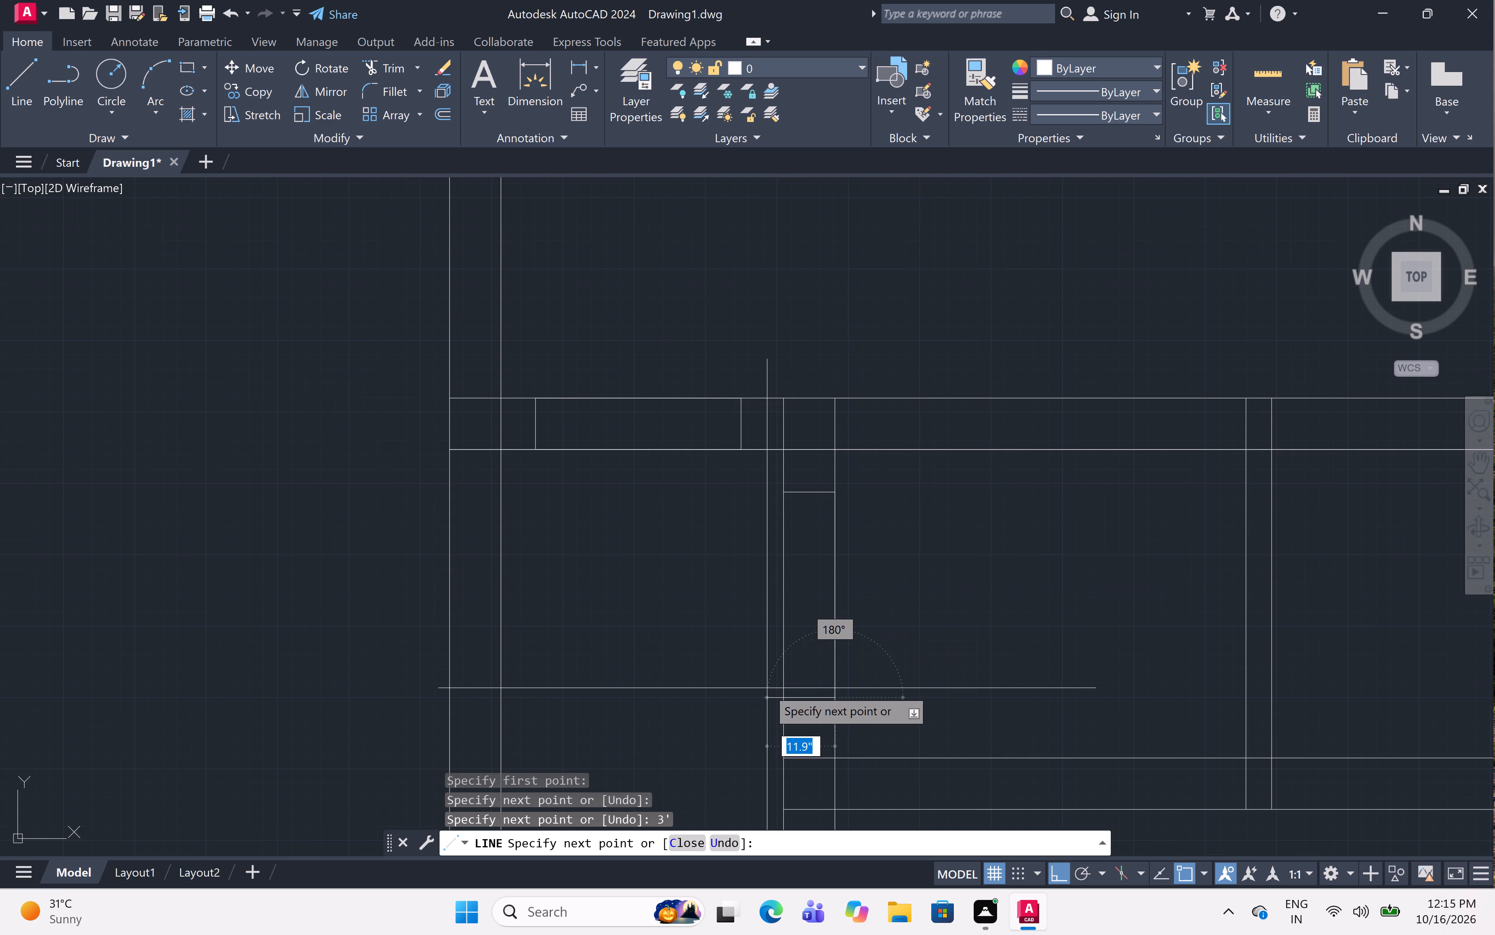
{"action": "left_click", "coordinate": [780, 699]}
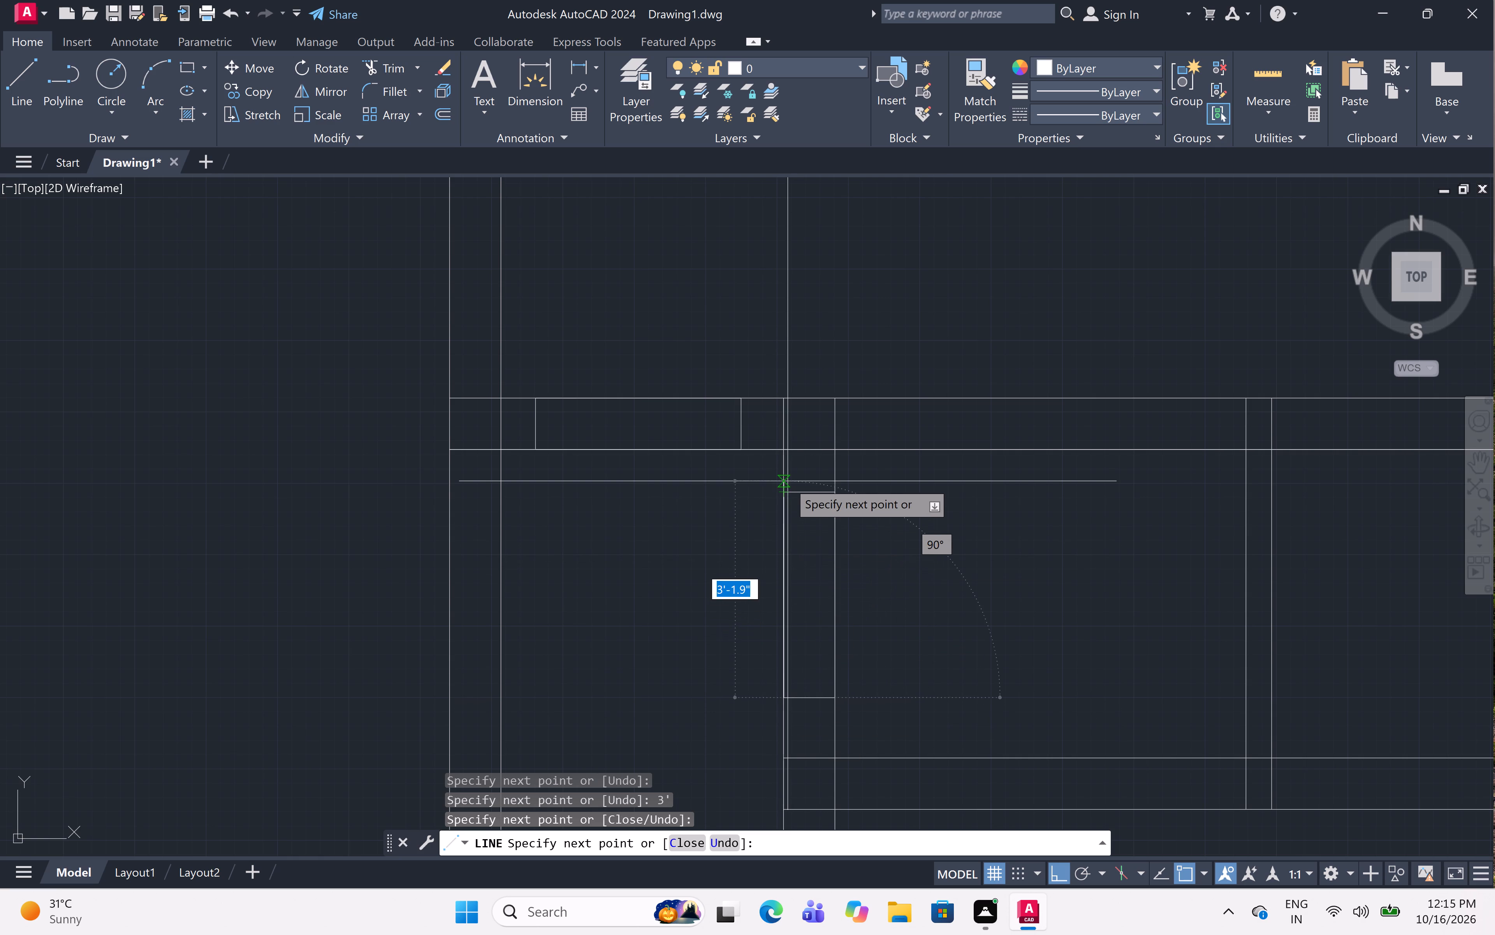
{"action": "left_click", "coordinate": [781, 495]}
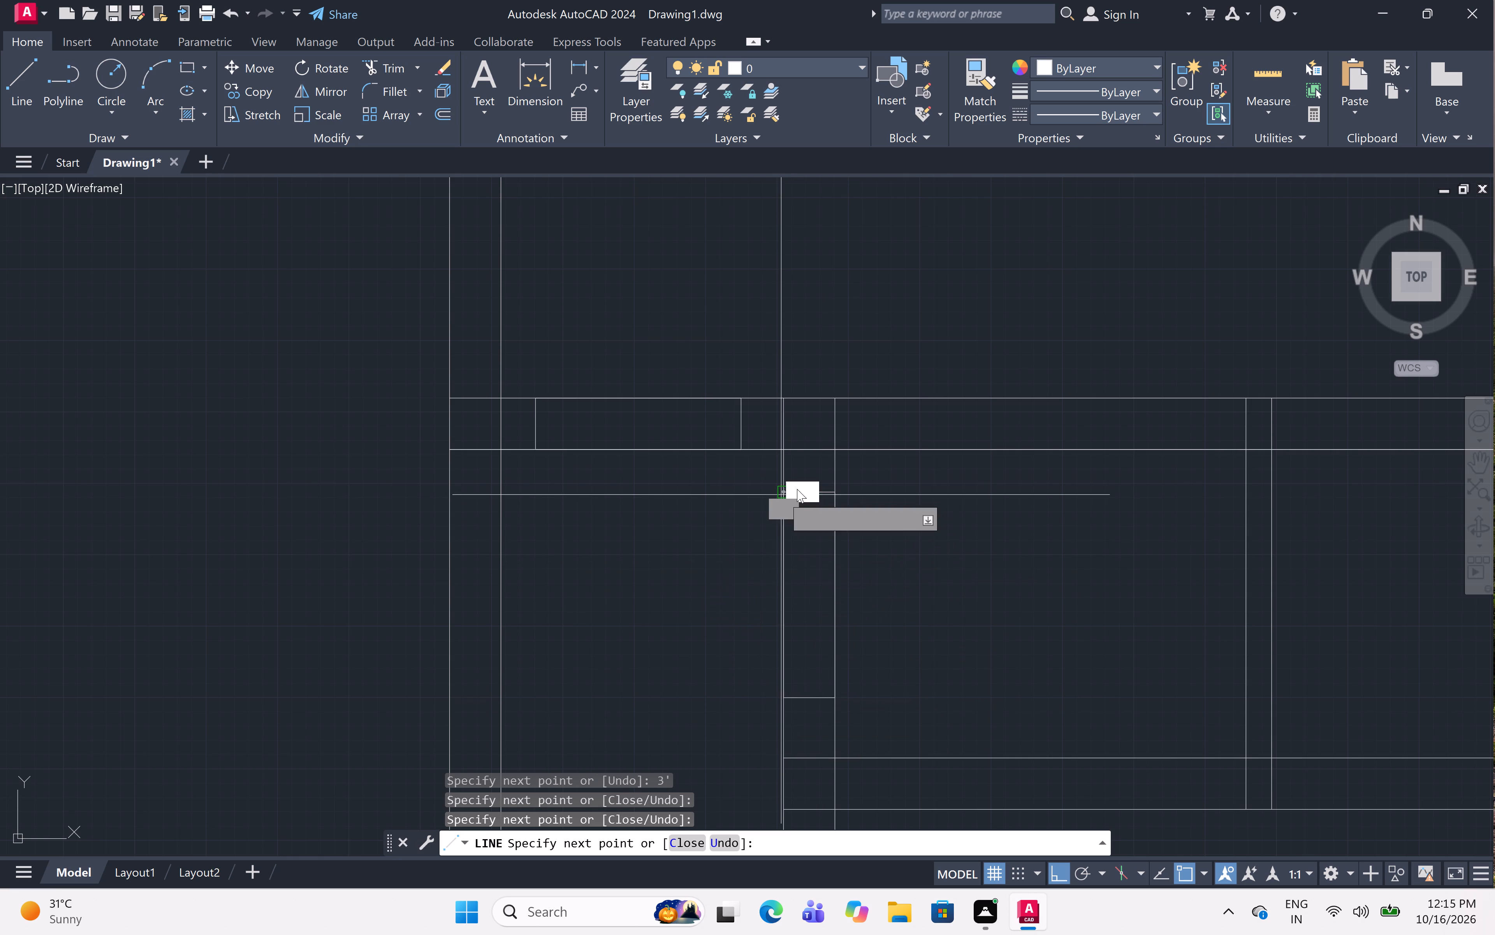
{"action": "key", "text": "space"}
Draw another 3' long opening outline lower in the same vertical 9" wall, ending just above the 4.5" cross wall.
{"action": "scroll", "coordinate": [845, 475], "scroll_direction": "down", "scroll_amount": 3}
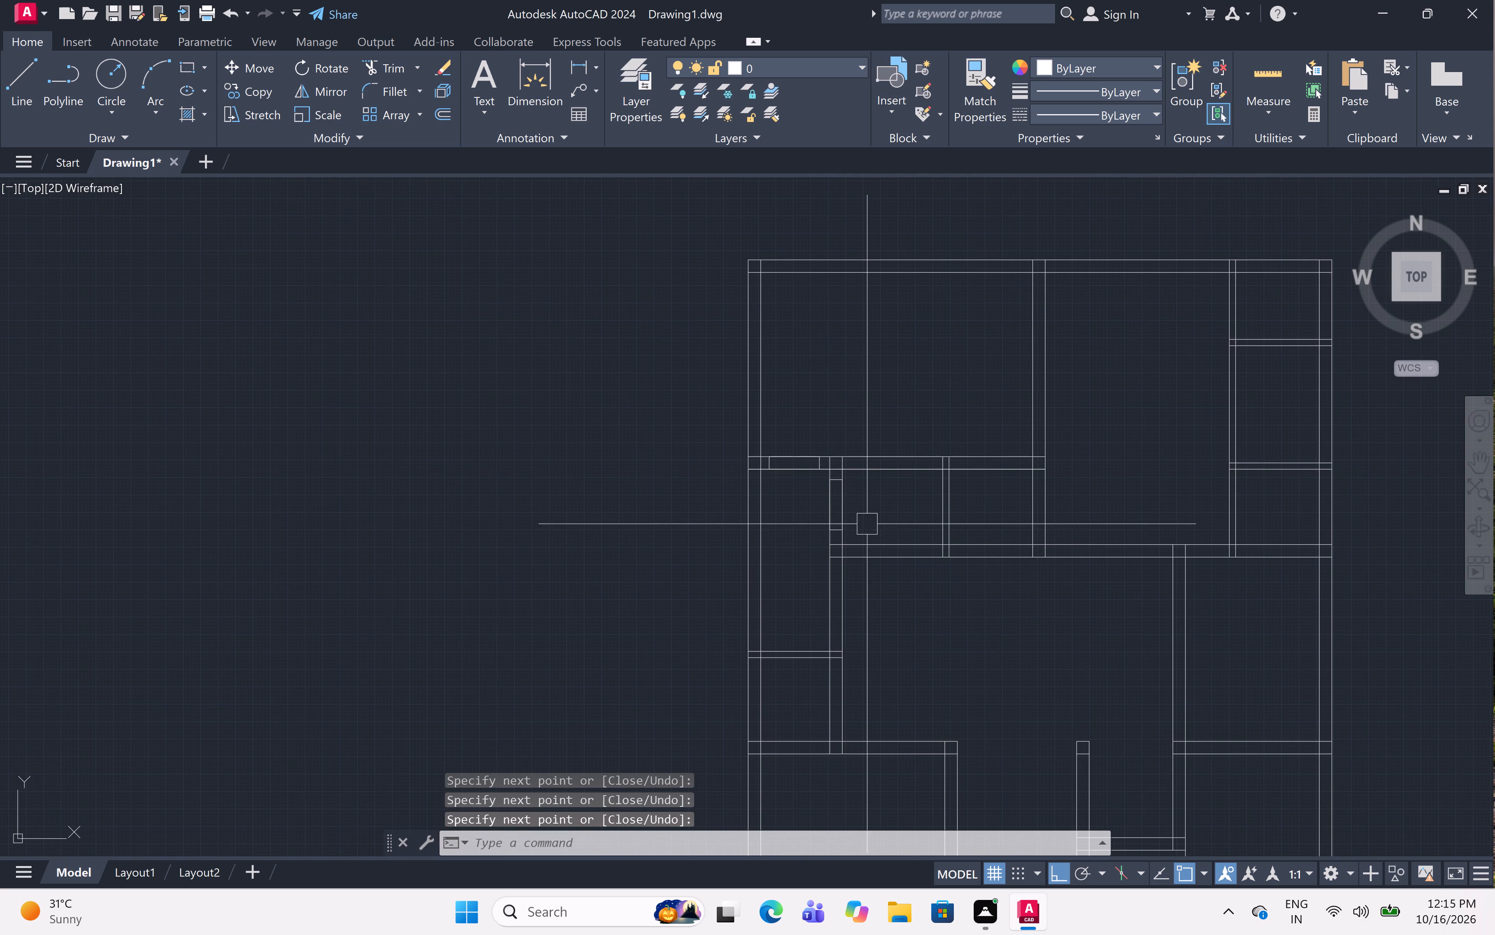
{"action": "scroll", "coordinate": [842, 625], "scroll_direction": "up", "scroll_amount": 1}
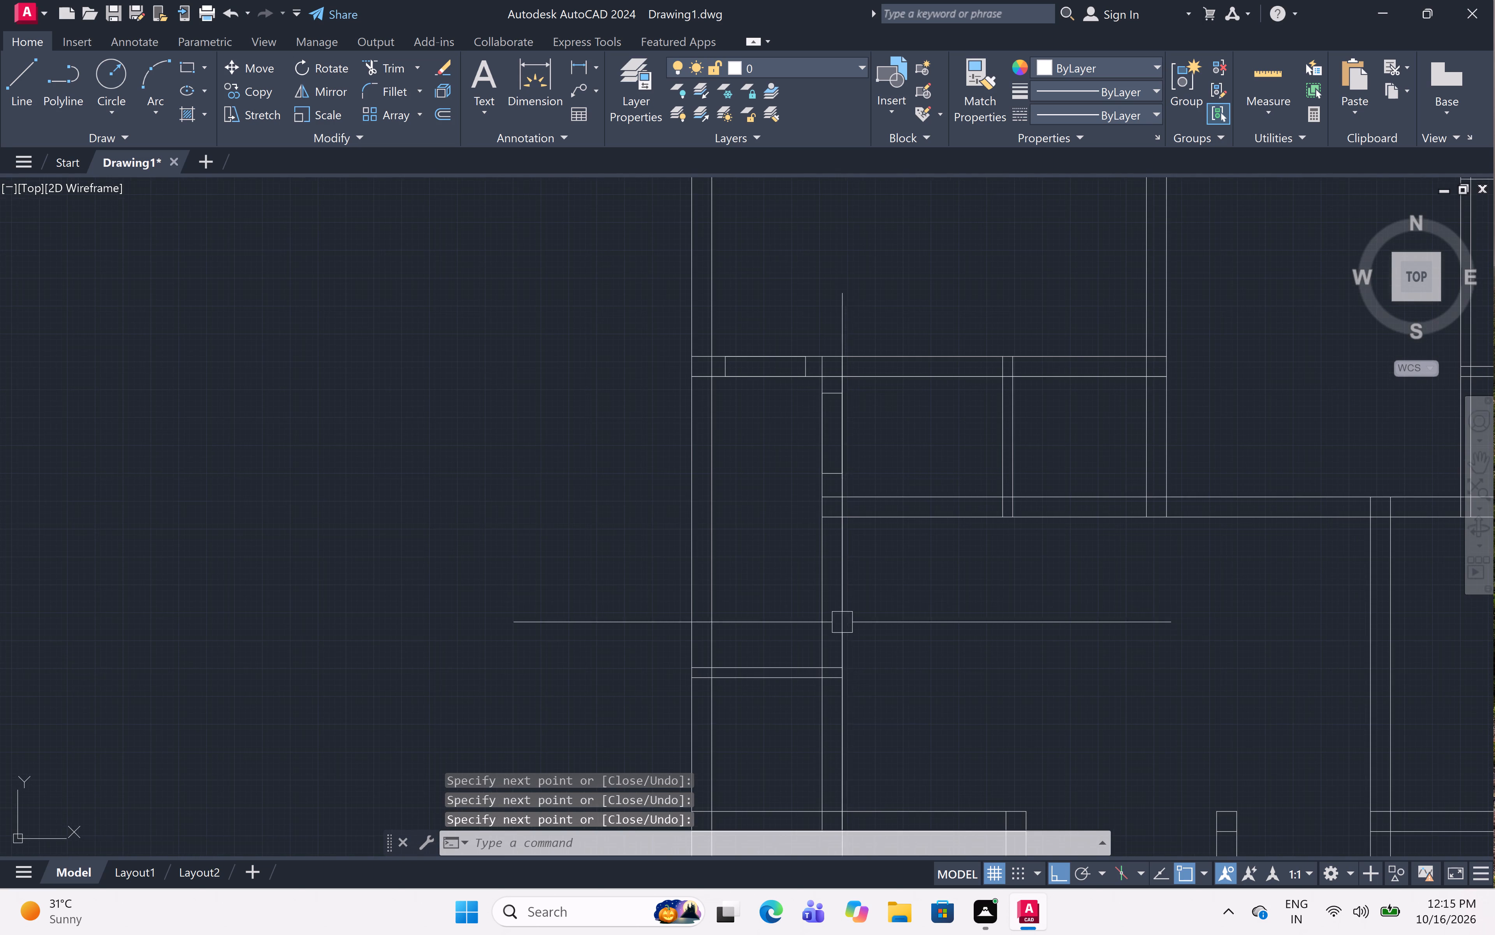
{"action": "scroll", "coordinate": [846, 599], "scroll_direction": "up", "scroll_amount": 2}
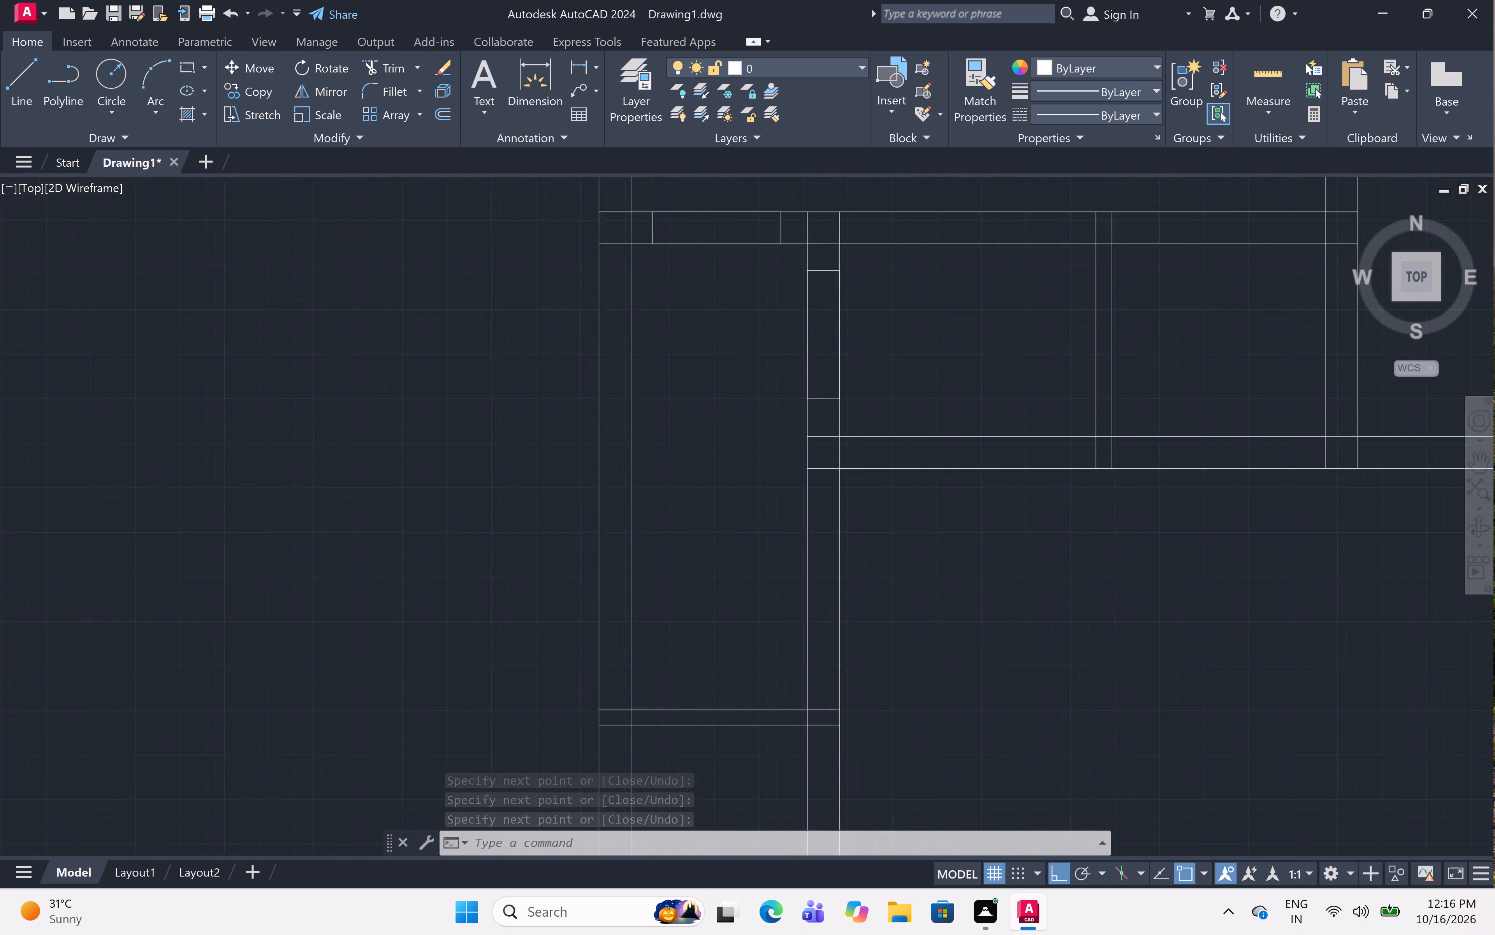
{"action": "type", "text": "l"}
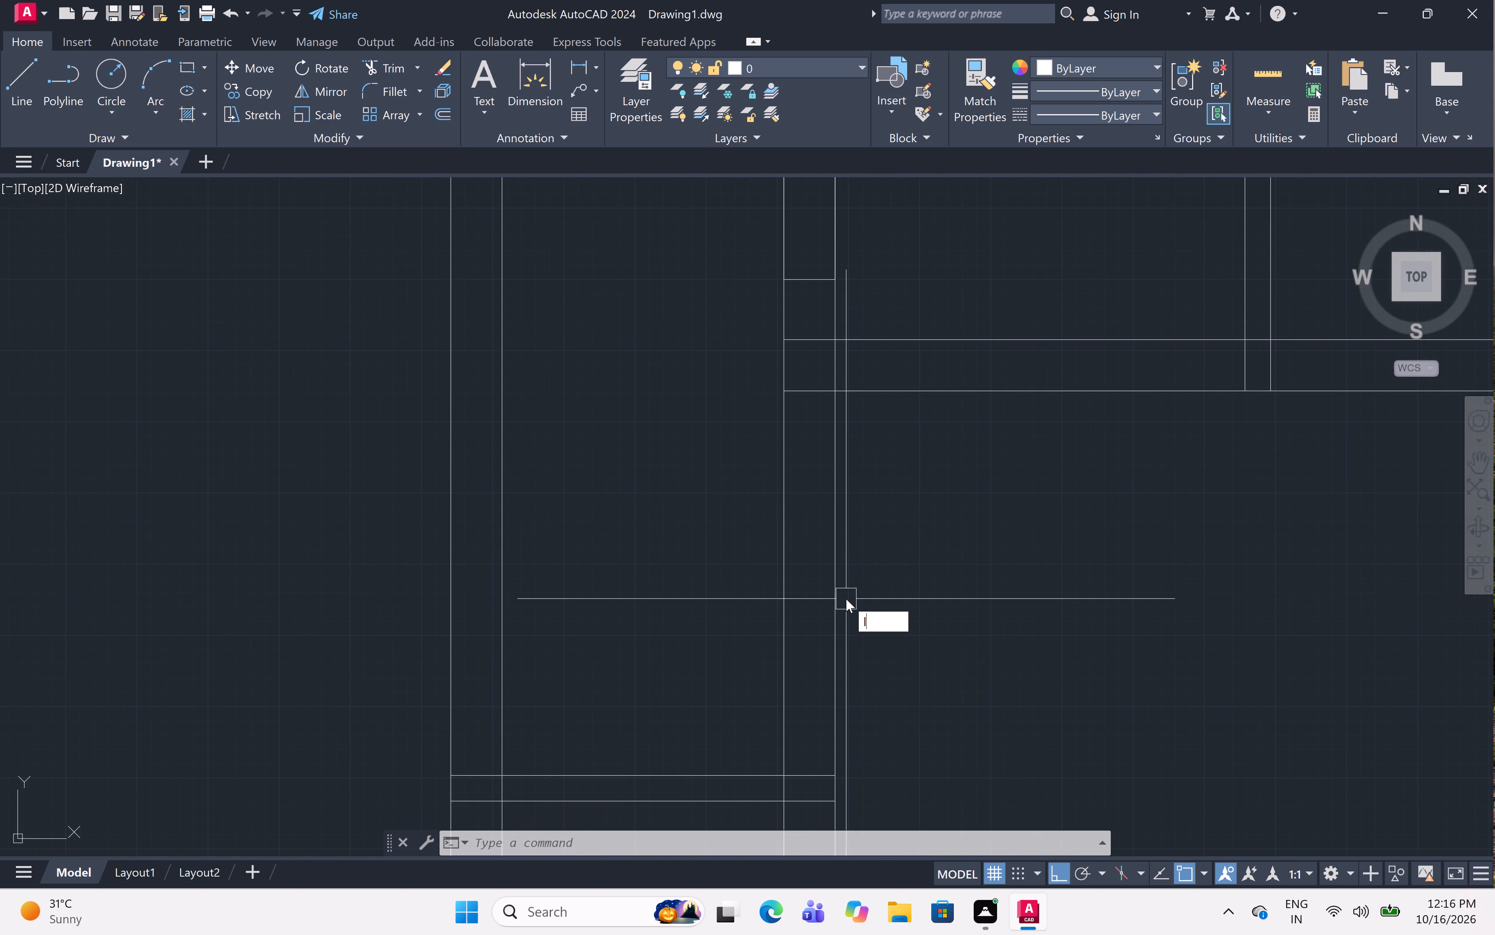
{"action": "key", "text": "space"}
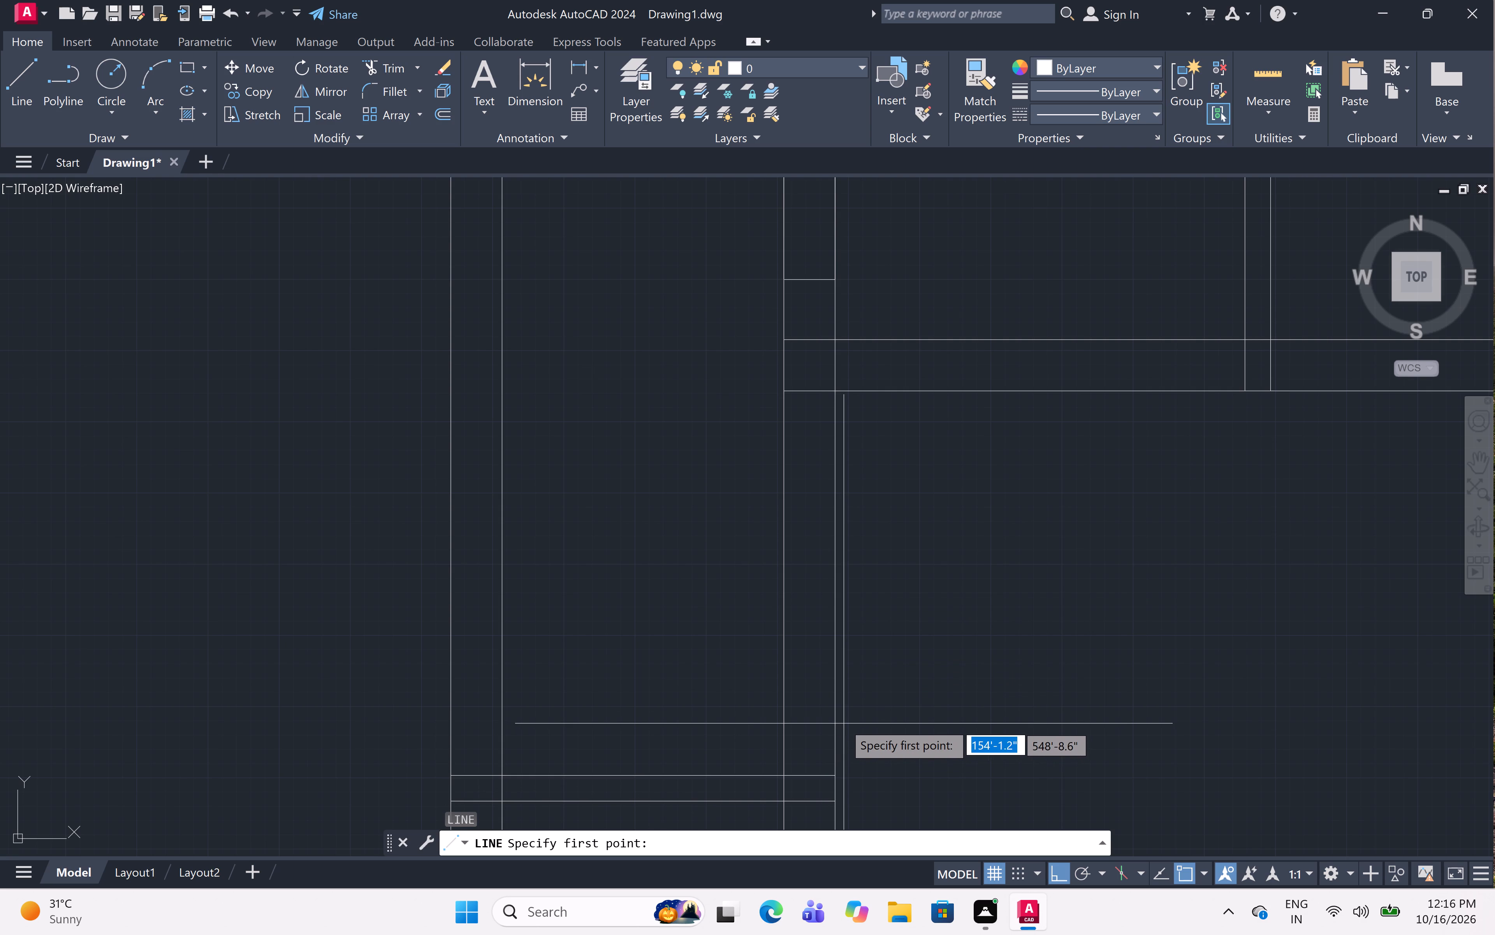
{"action": "left_click", "coordinate": [834, 721]}
{"action": "left_click", "coordinate": [783, 726]}
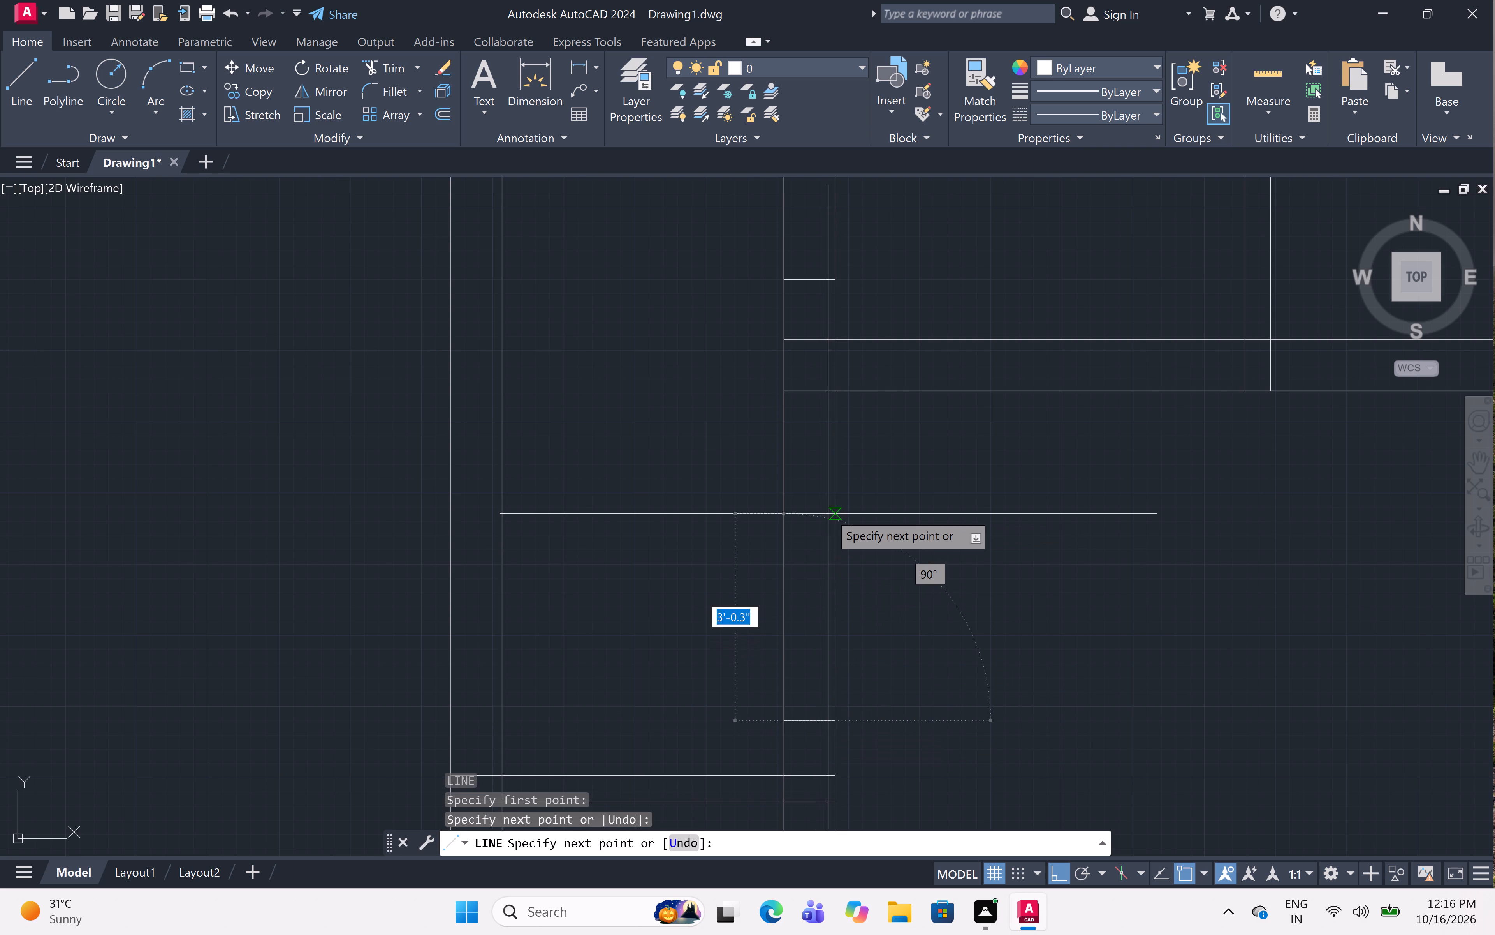
{"action": "key", "text": "3"}
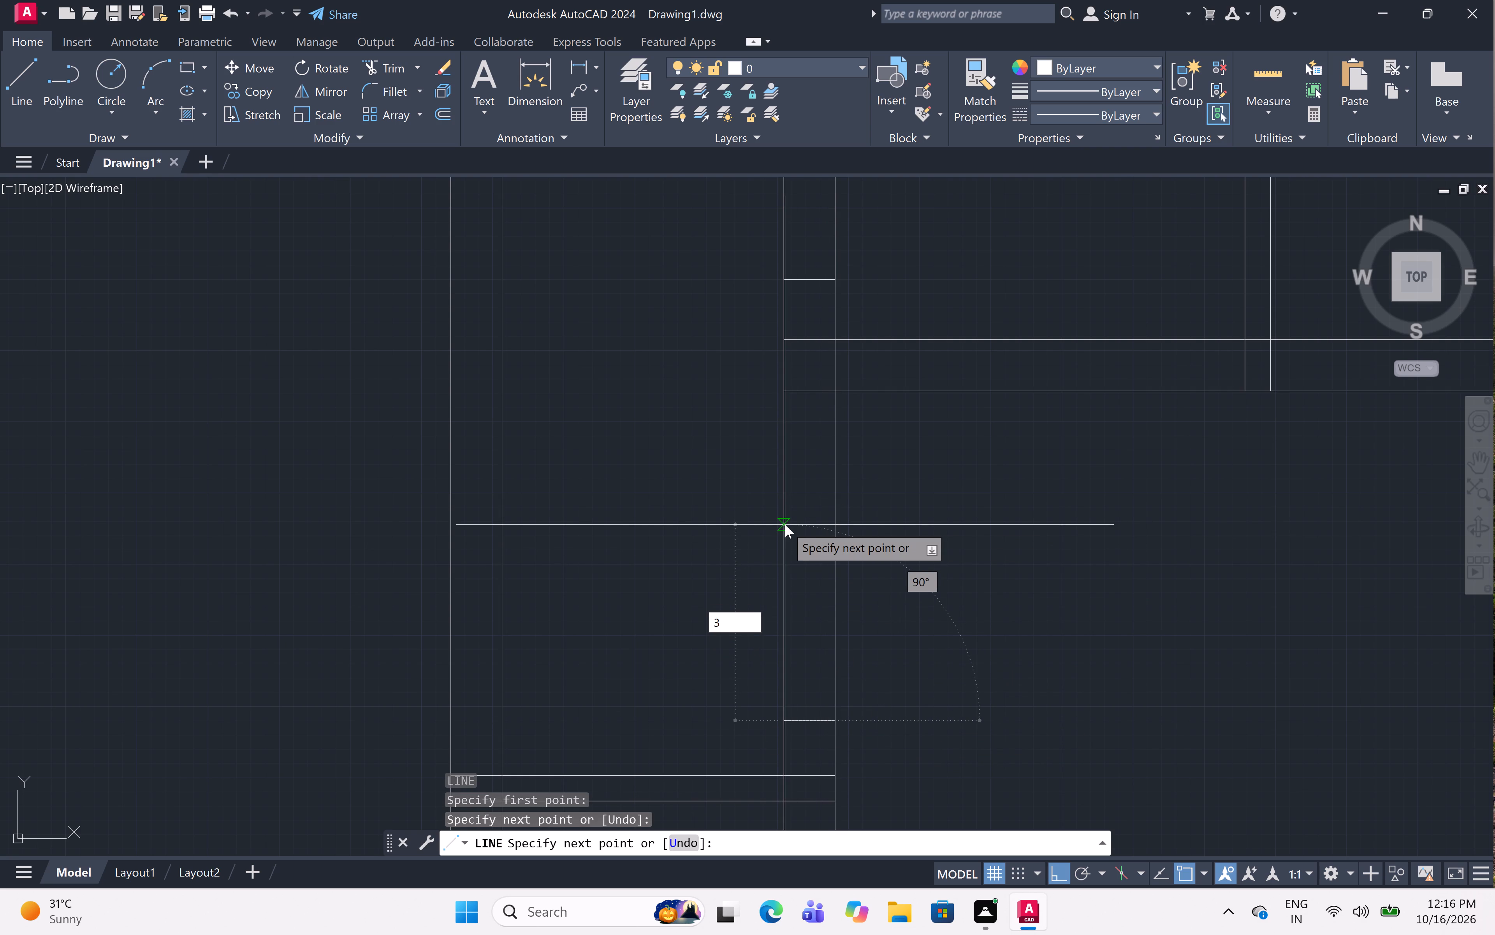
{"action": "key", "text": "apostrophe"}
{"action": "key", "text": "space"}
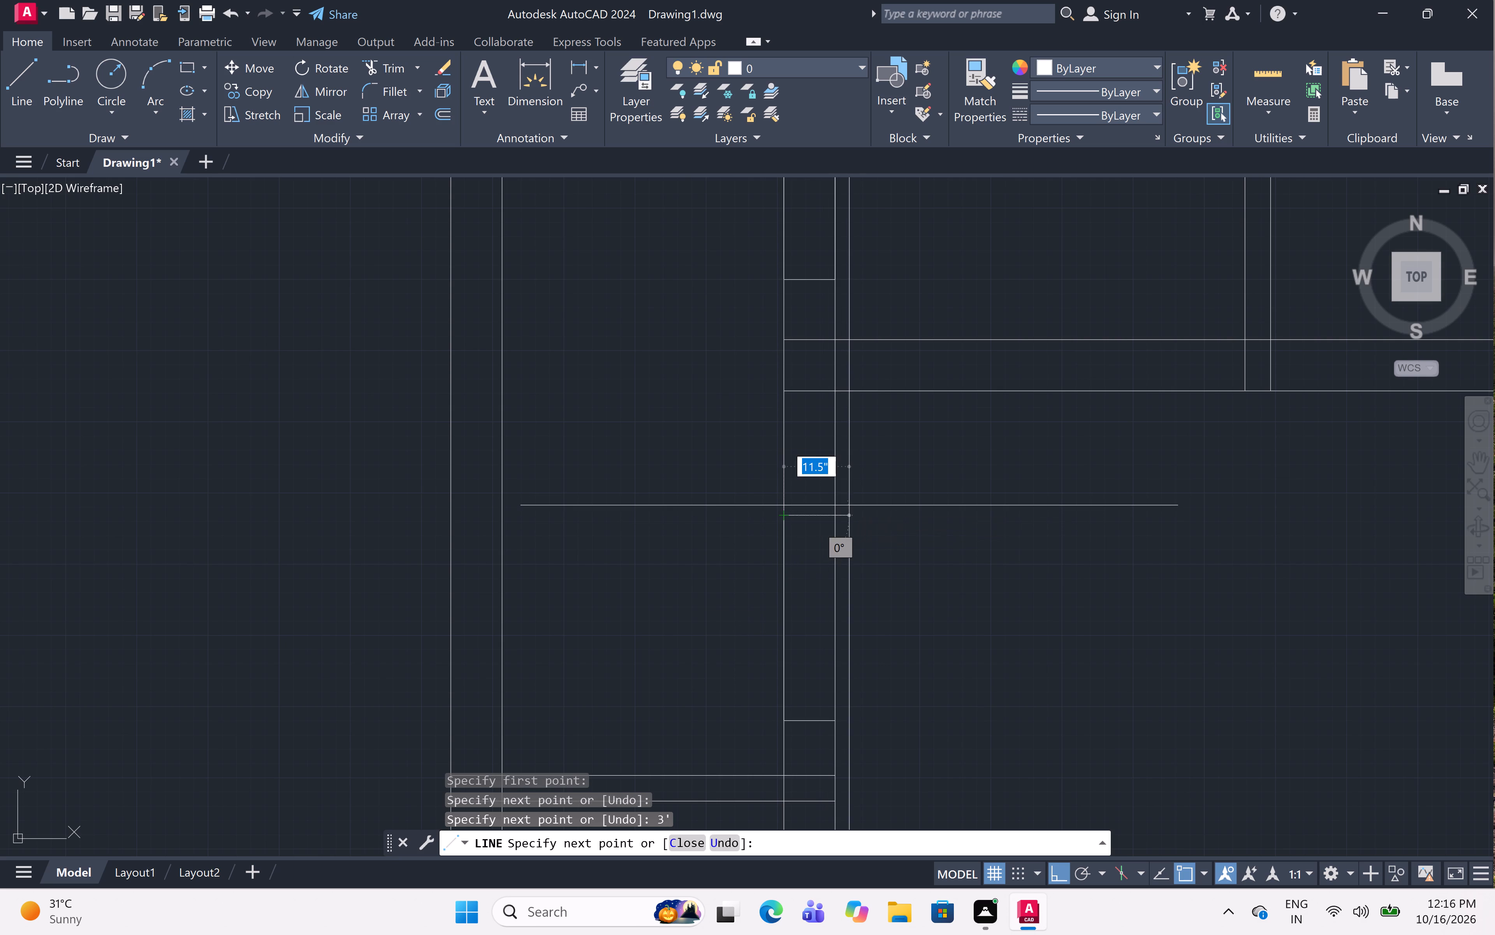
{"action": "left_click", "coordinate": [832, 520]}
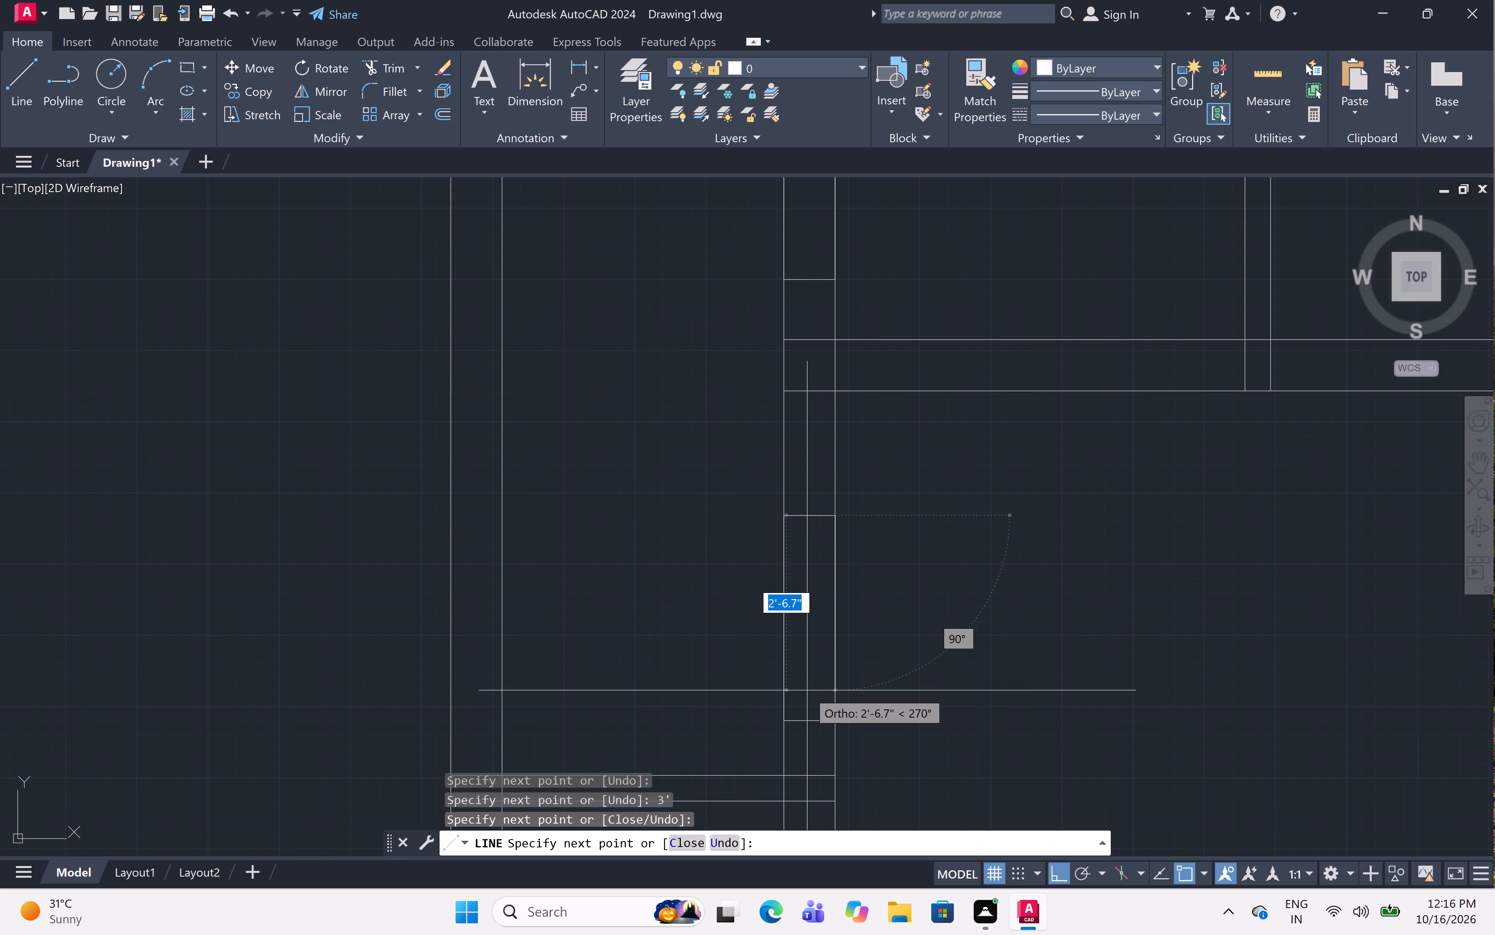
{"action": "left_click", "coordinate": [836, 718]}
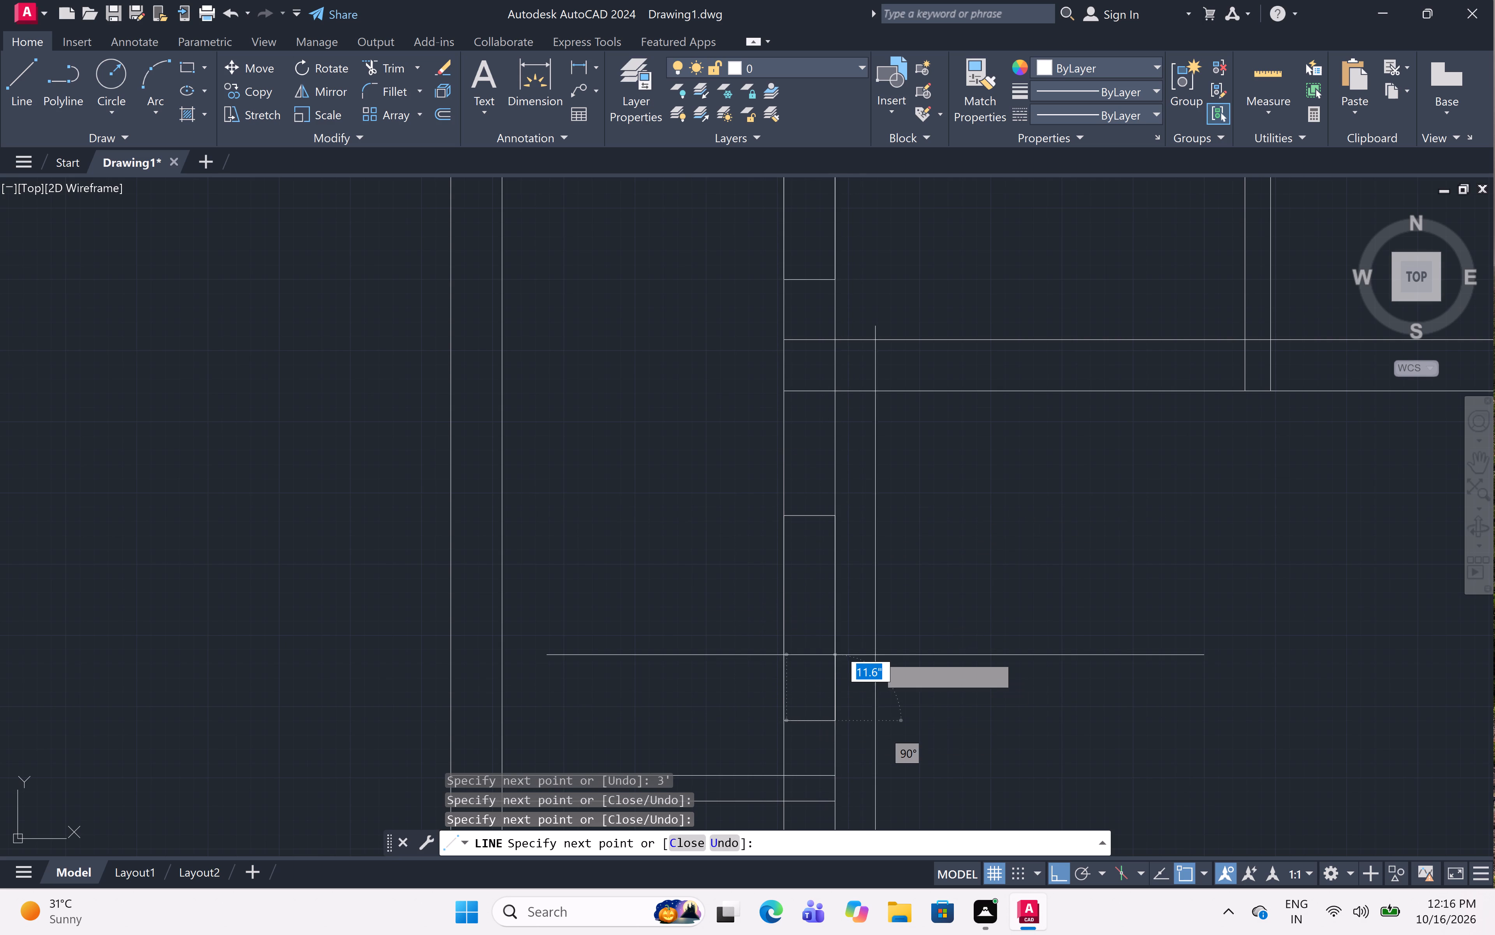
{"action": "key", "text": "Escape"}
Draw a 4' wide opening outline in the horizontal 9" wall, between the 4.5" partition and the vertical 9" wall to its right.
{"action": "scroll", "coordinate": [886, 566], "scroll_direction": "down", "scroll_amount": 2}
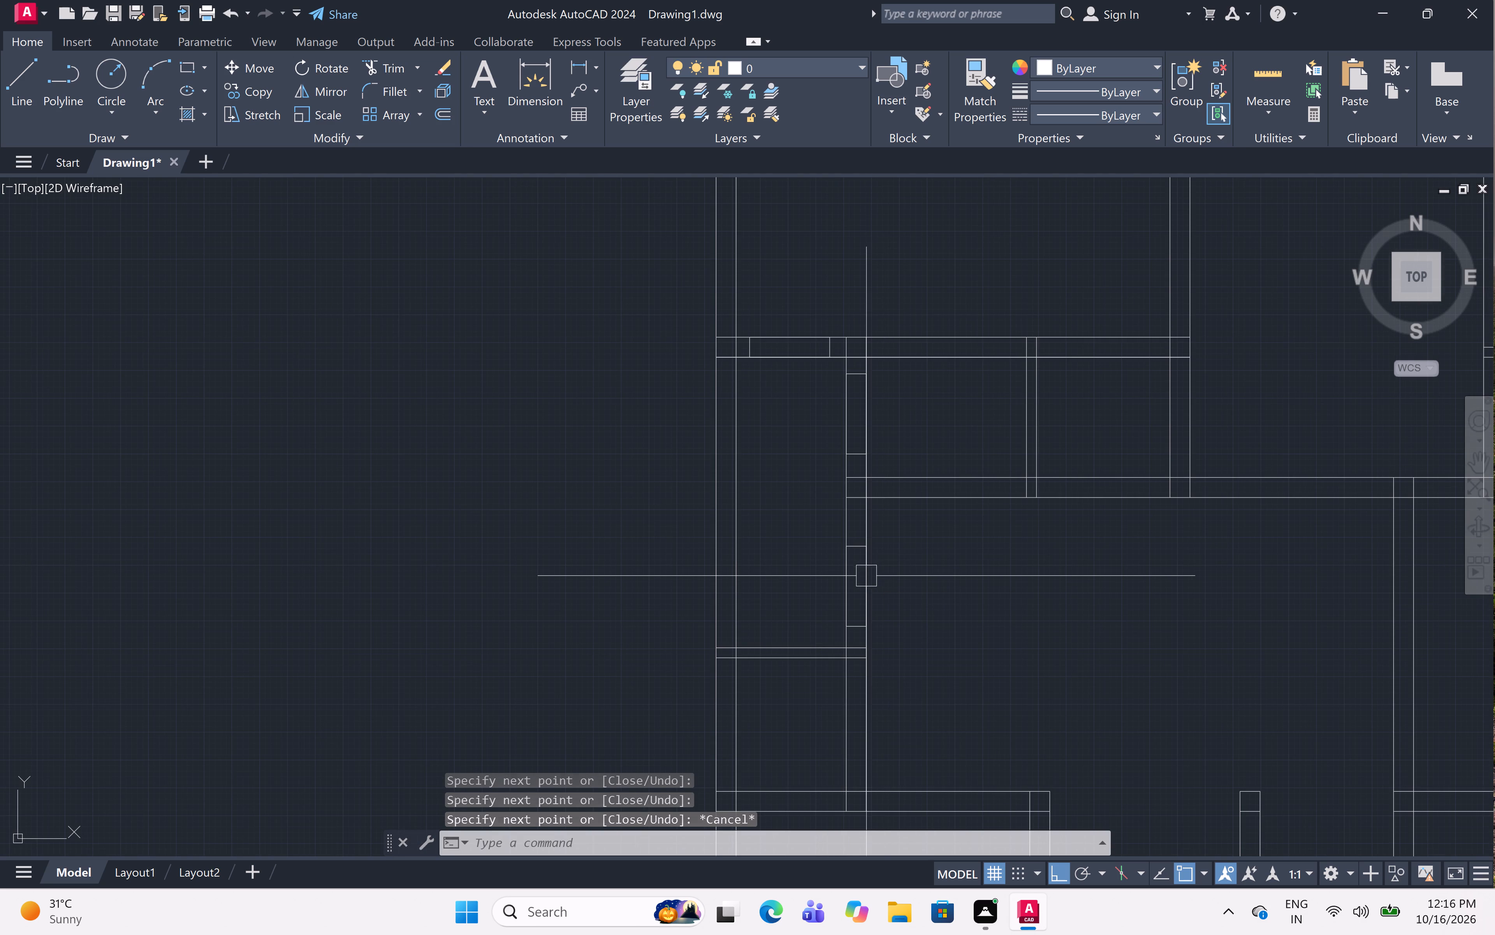
{"action": "scroll", "coordinate": [1175, 449], "scroll_direction": "up", "scroll_amount": 1}
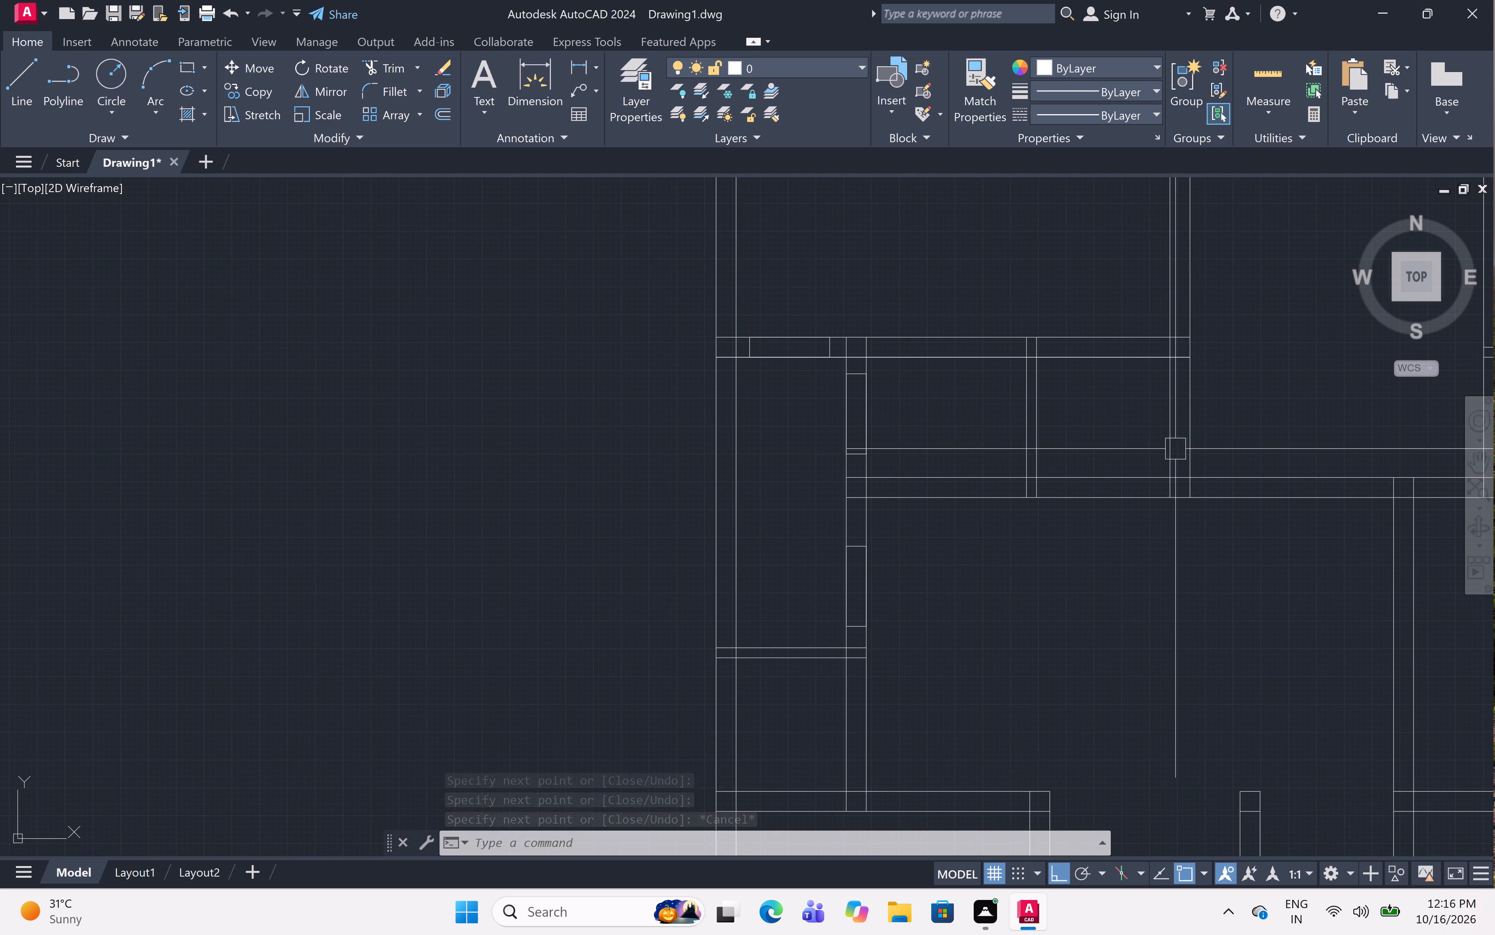
{"action": "scroll", "coordinate": [1175, 449], "scroll_direction": "up", "scroll_amount": 1}
{"action": "key", "text": "l"}
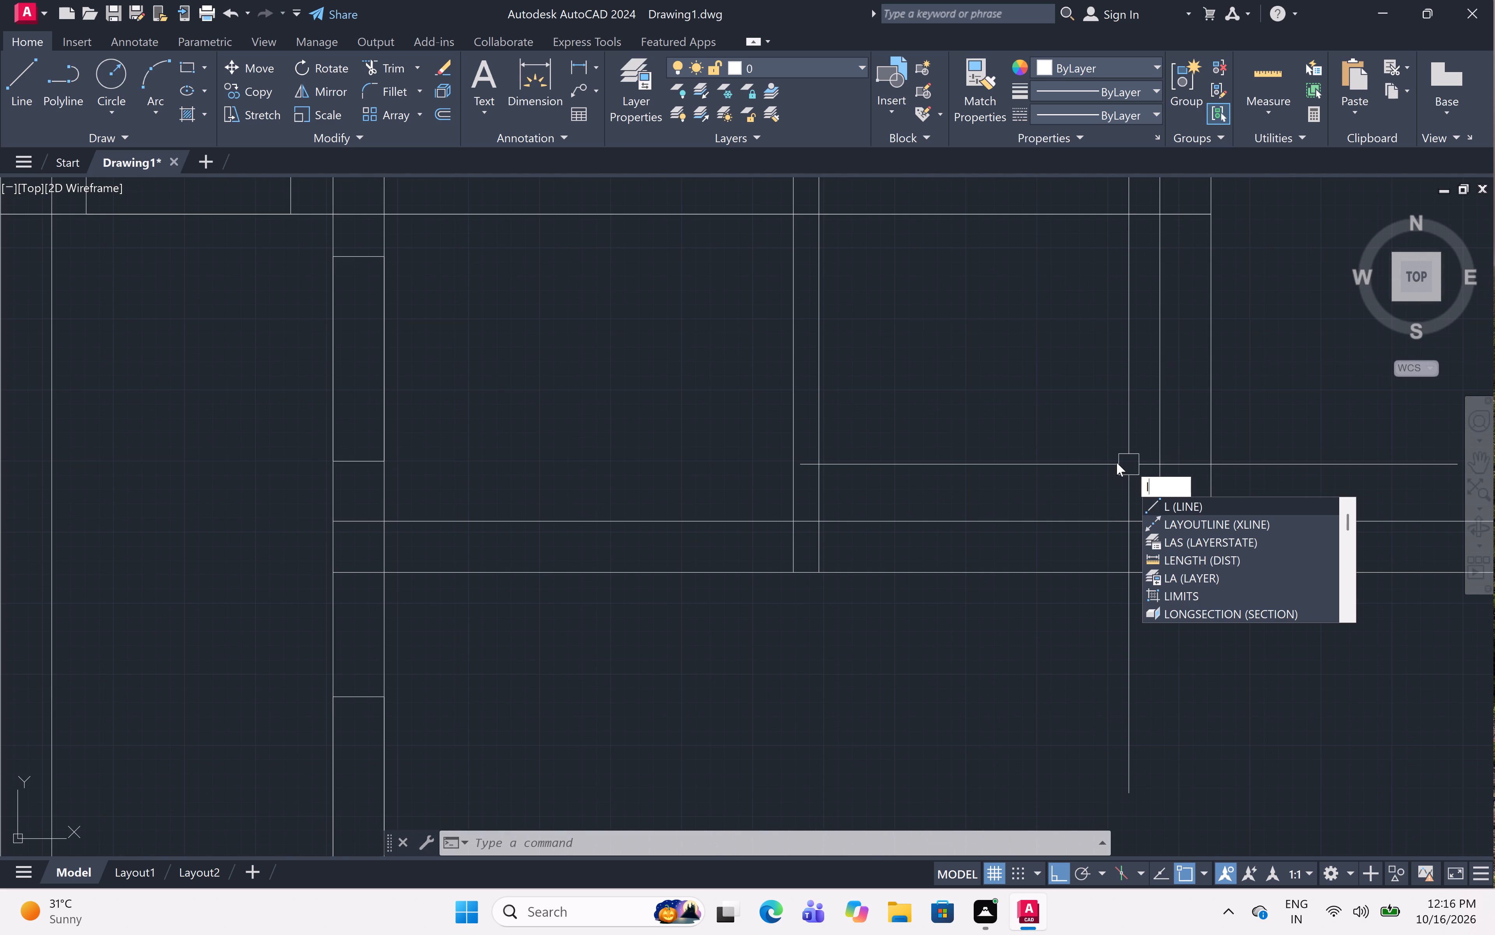
{"action": "key", "text": "space"}
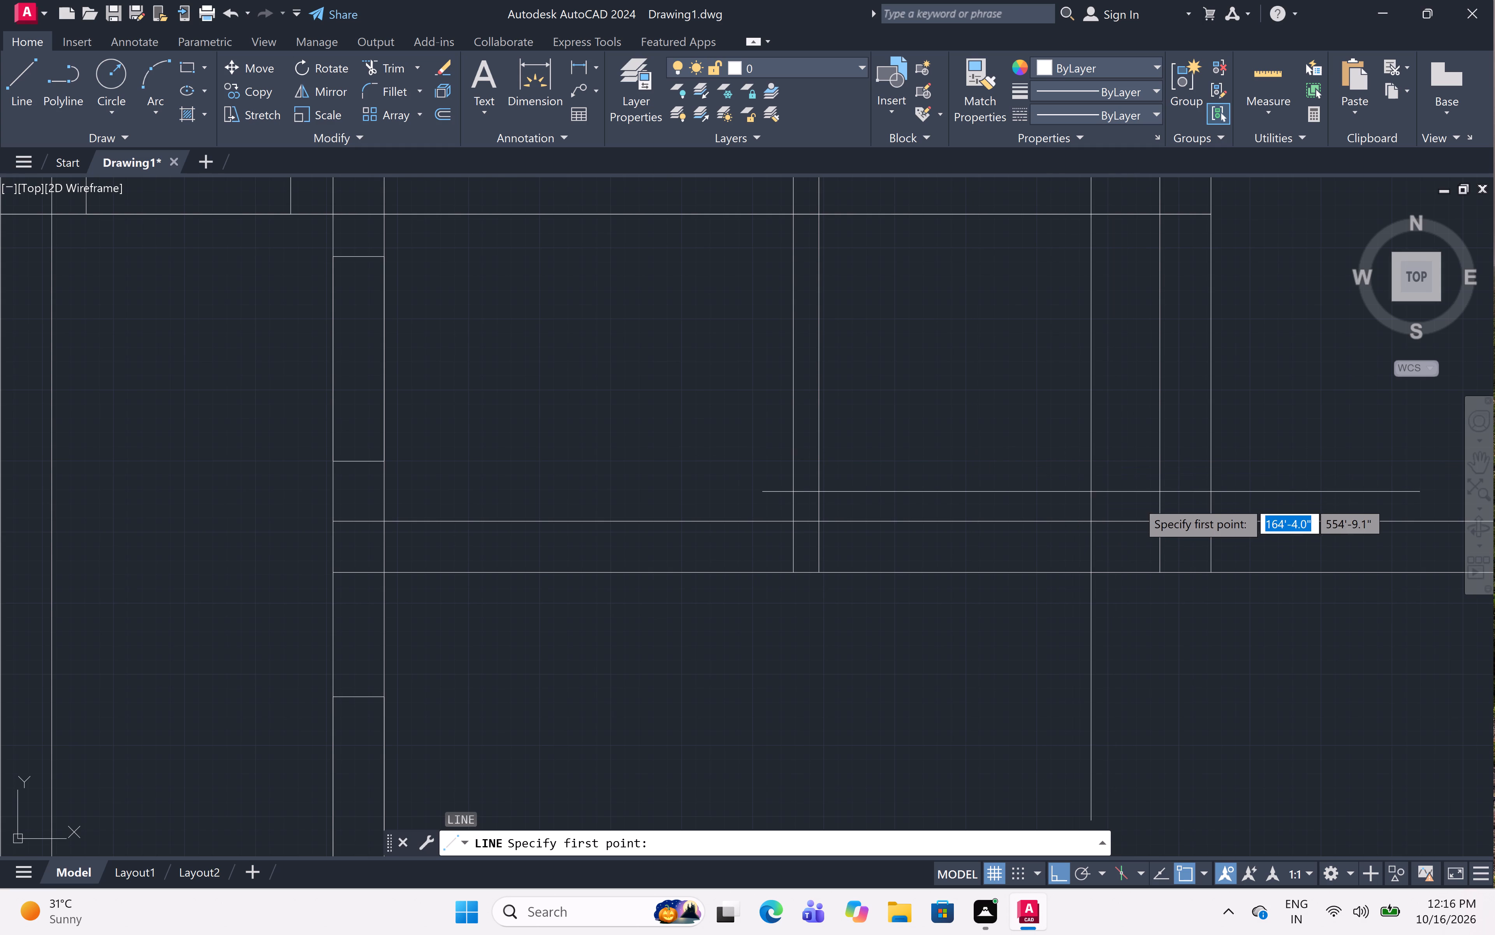
{"action": "left_click", "coordinate": [1123, 524]}
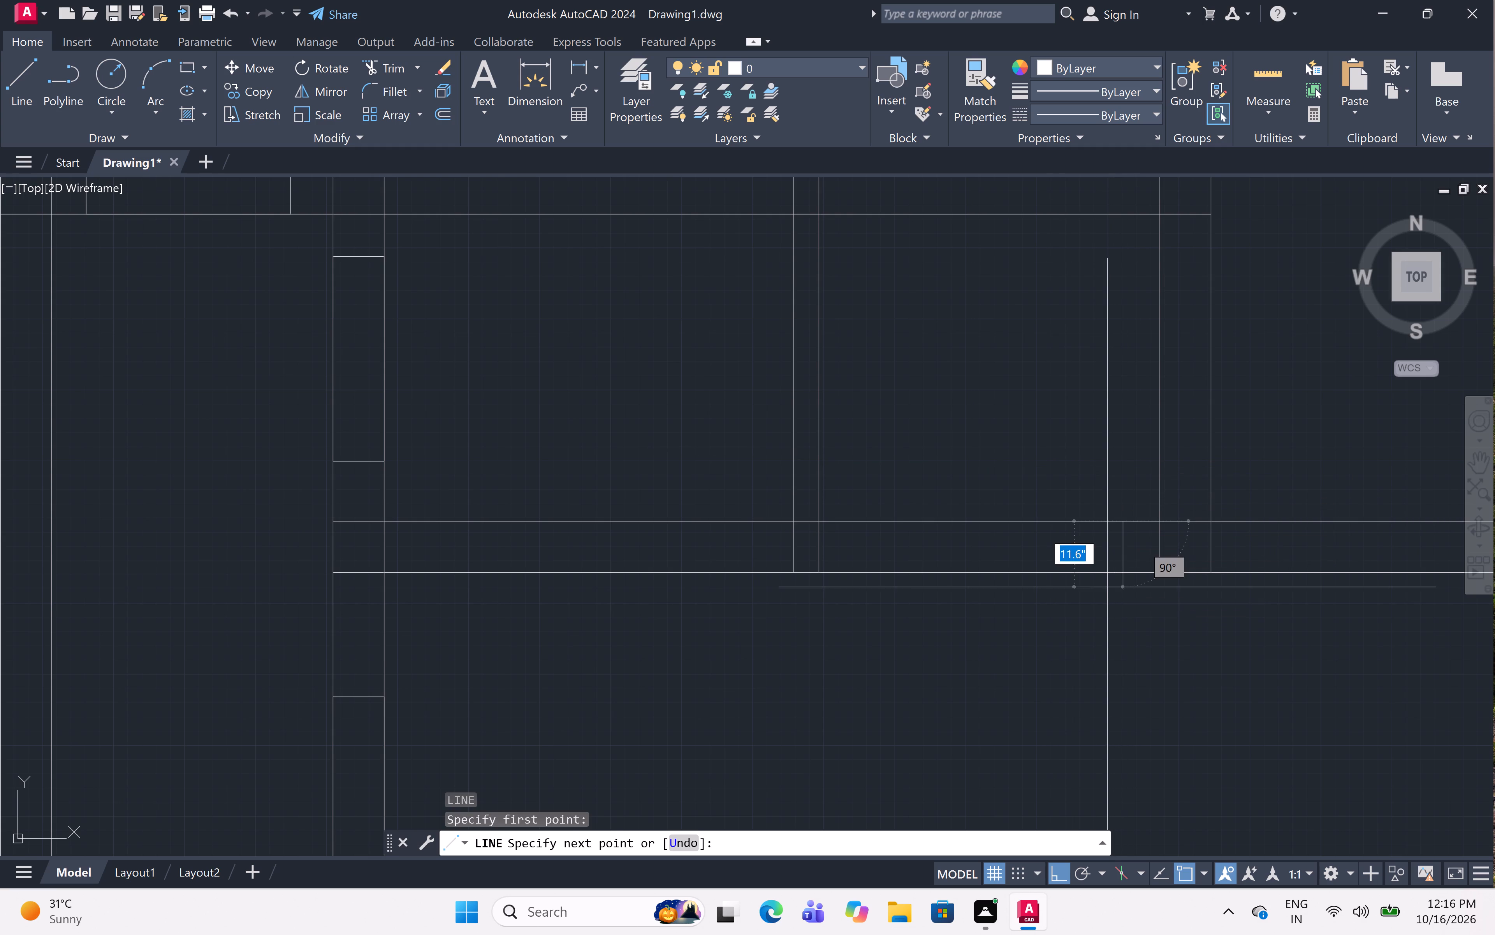
{"action": "left_click", "coordinate": [1121, 570]}
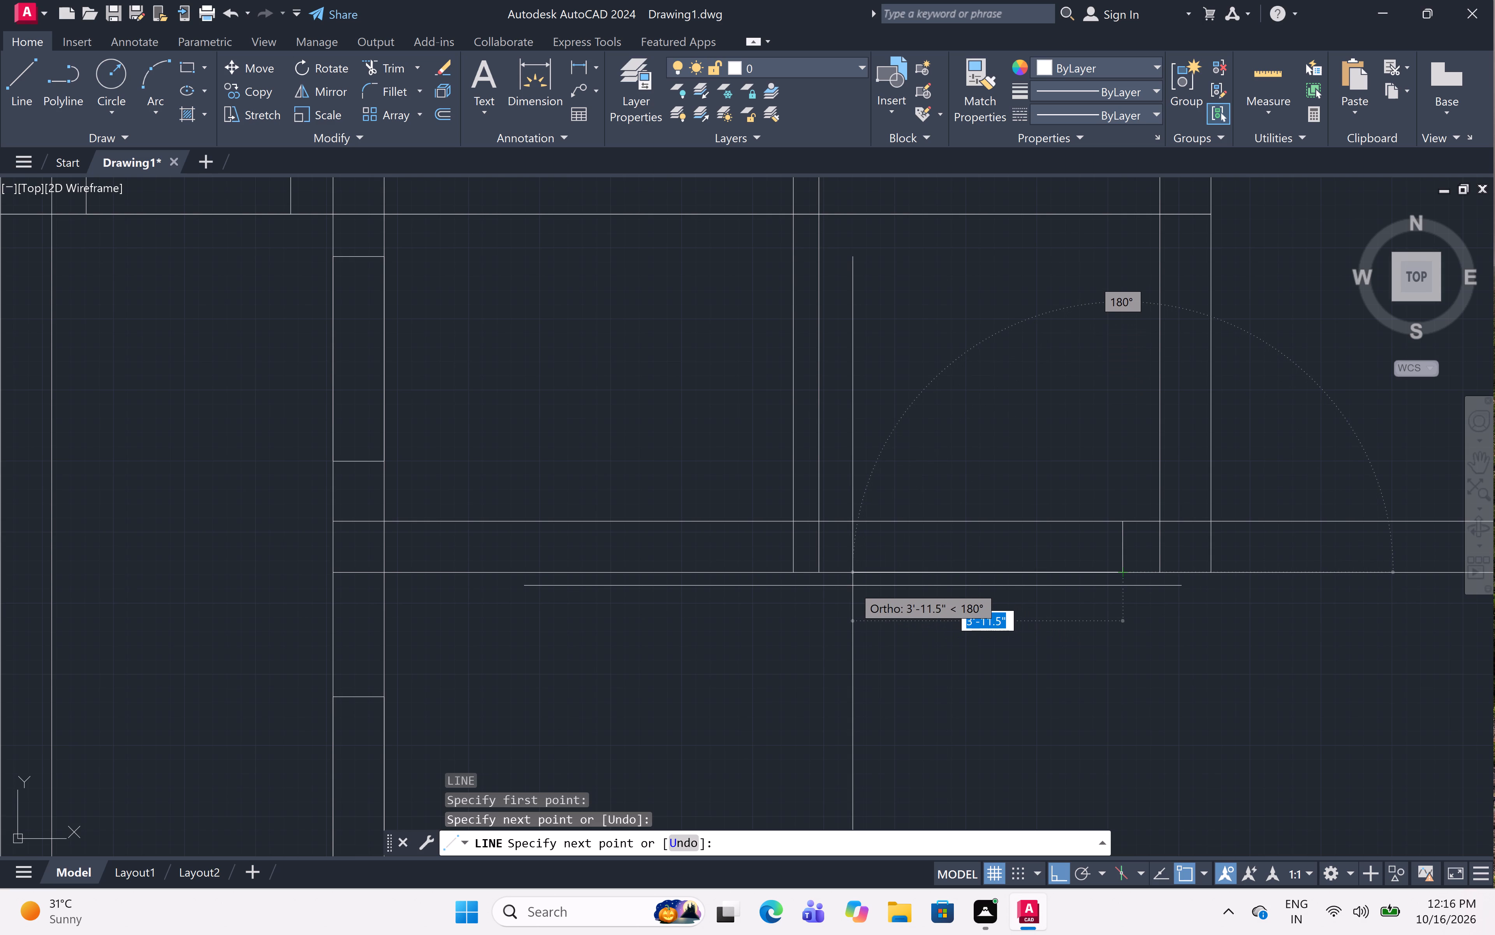
{"action": "key", "text": "4"}
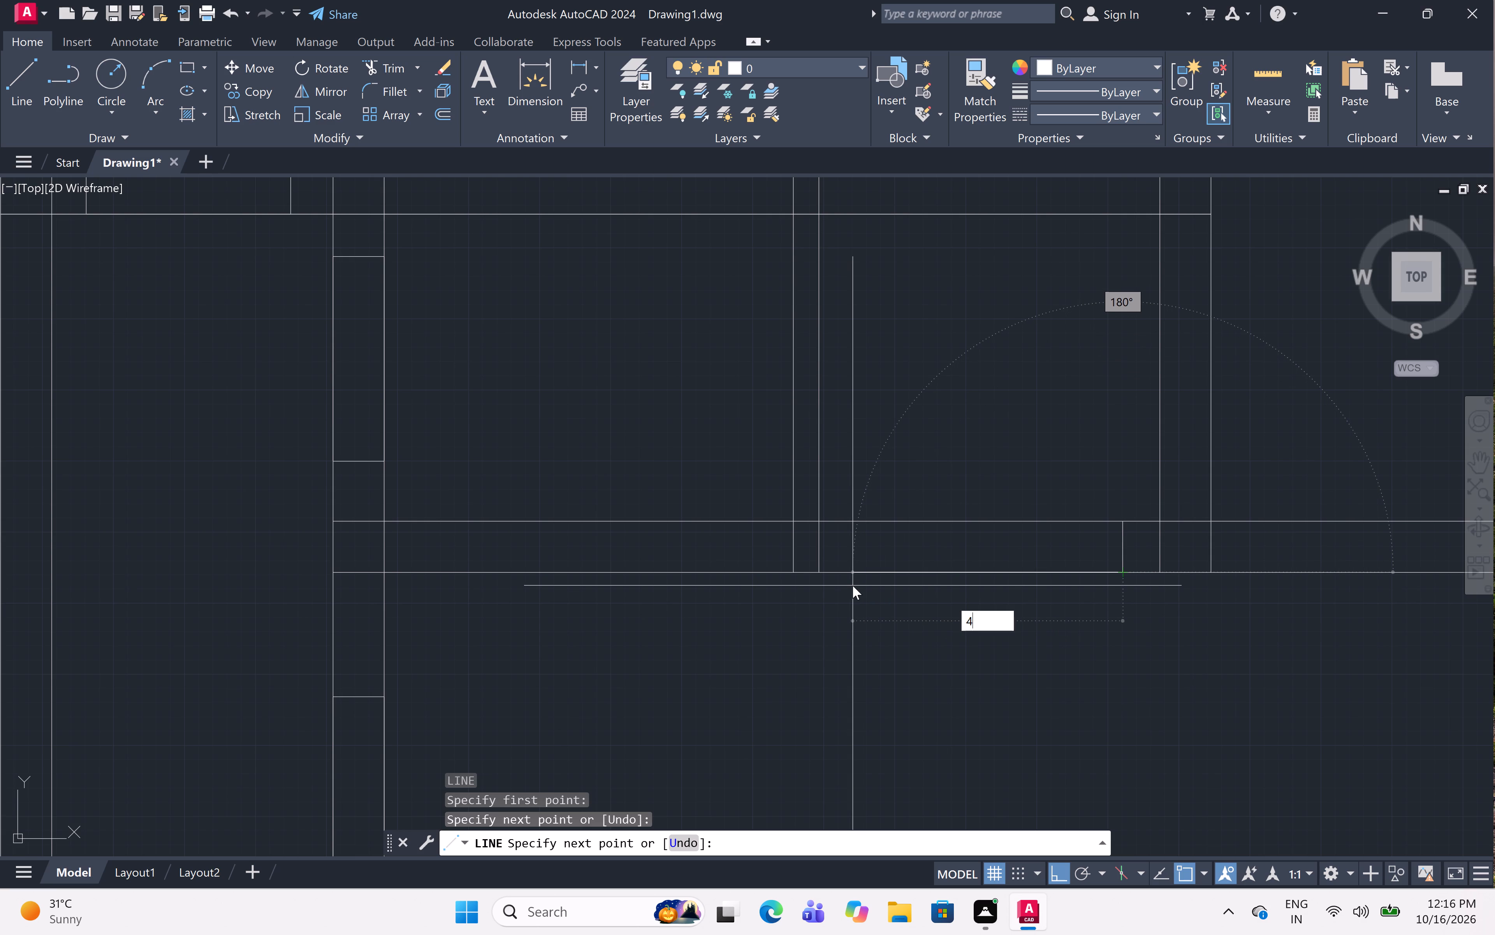
{"action": "type", "text": "'"}
{"action": "key", "text": "space"}
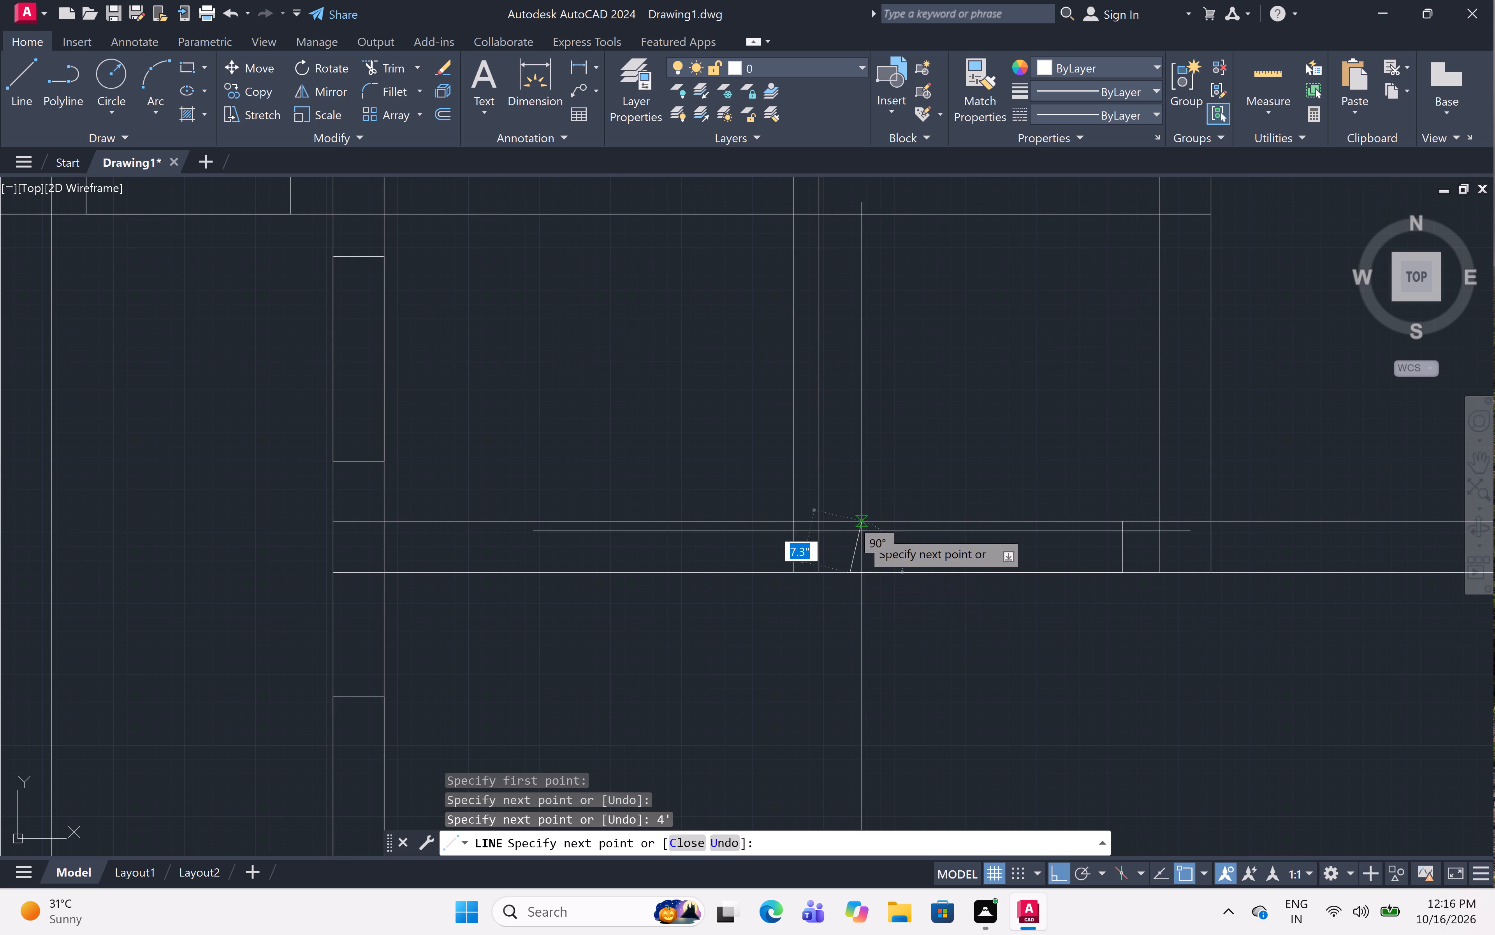
{"action": "left_click", "coordinate": [846, 523]}
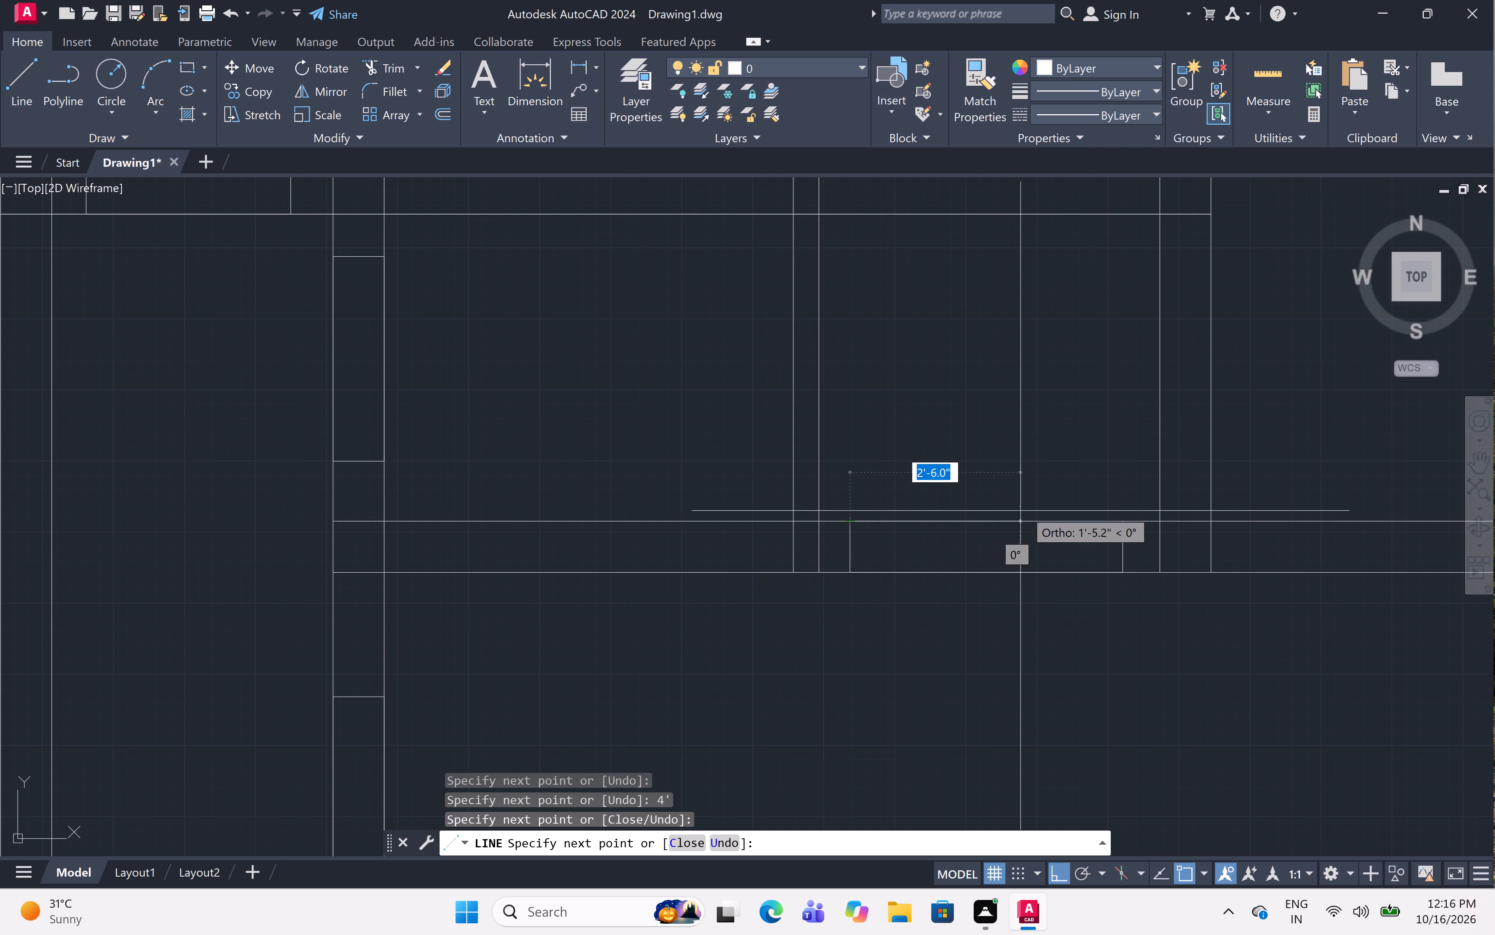
{"action": "left_click", "coordinate": [1124, 523]}
{"action": "key", "text": "Escape"}
Draw a 3' long opening outline in the vertical 4.5" wall of the small top-right corner room, above its lower cross wall.
{"action": "scroll", "coordinate": [1133, 473], "scroll_direction": "down", "scroll_amount": 3}
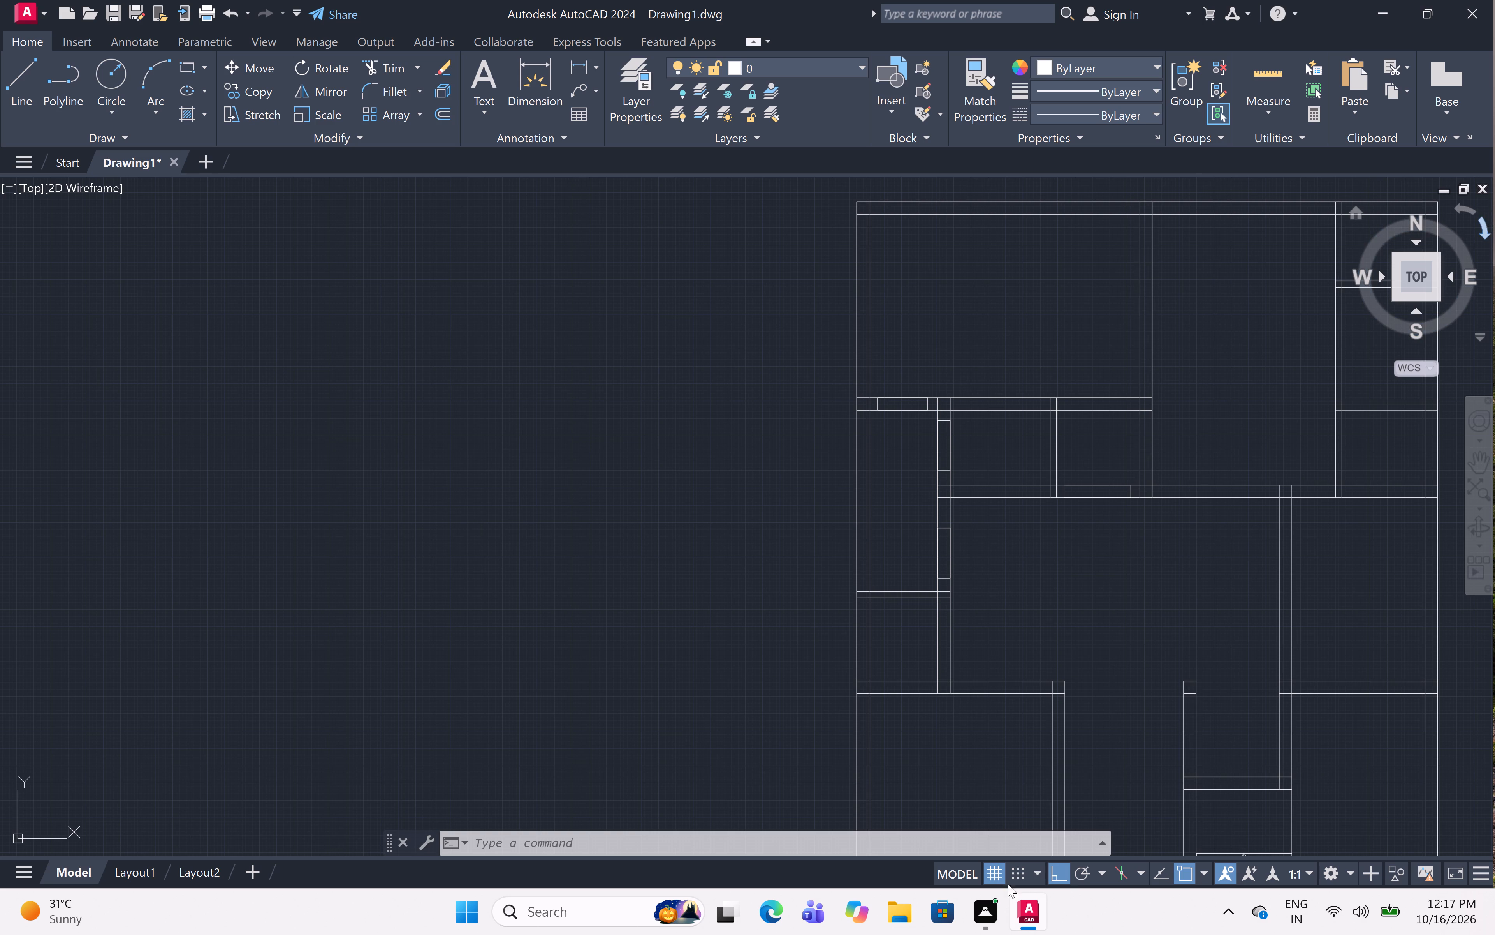
{"action": "scroll", "coordinate": [1317, 934], "scroll_direction": "up", "scroll_amount": 1}
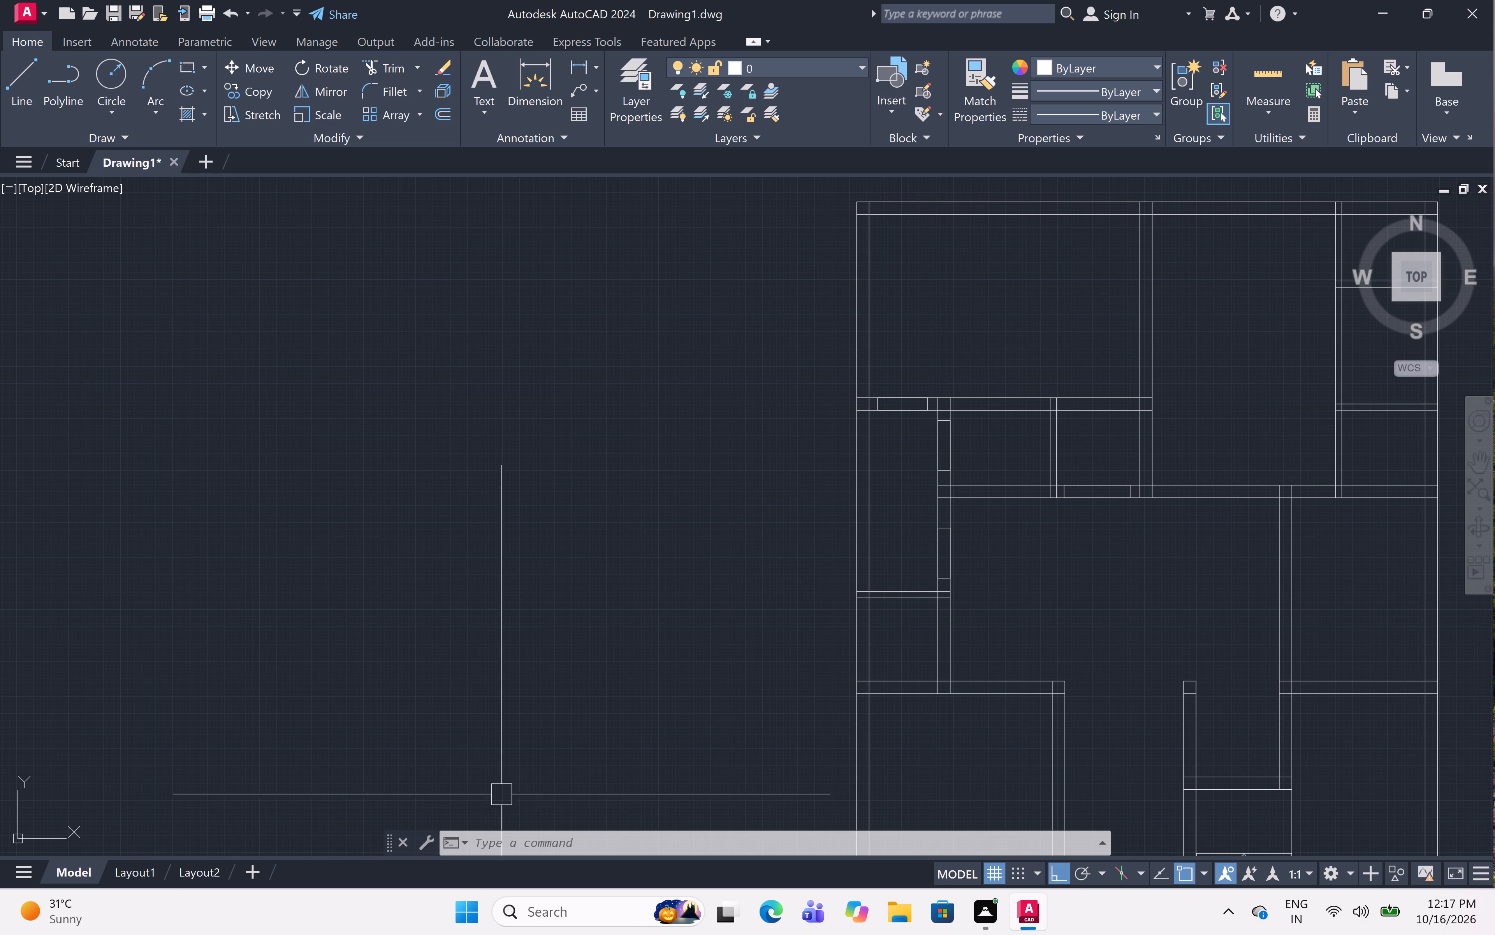
{"action": "scroll", "coordinate": [804, 539], "scroll_direction": "down", "scroll_amount": 1}
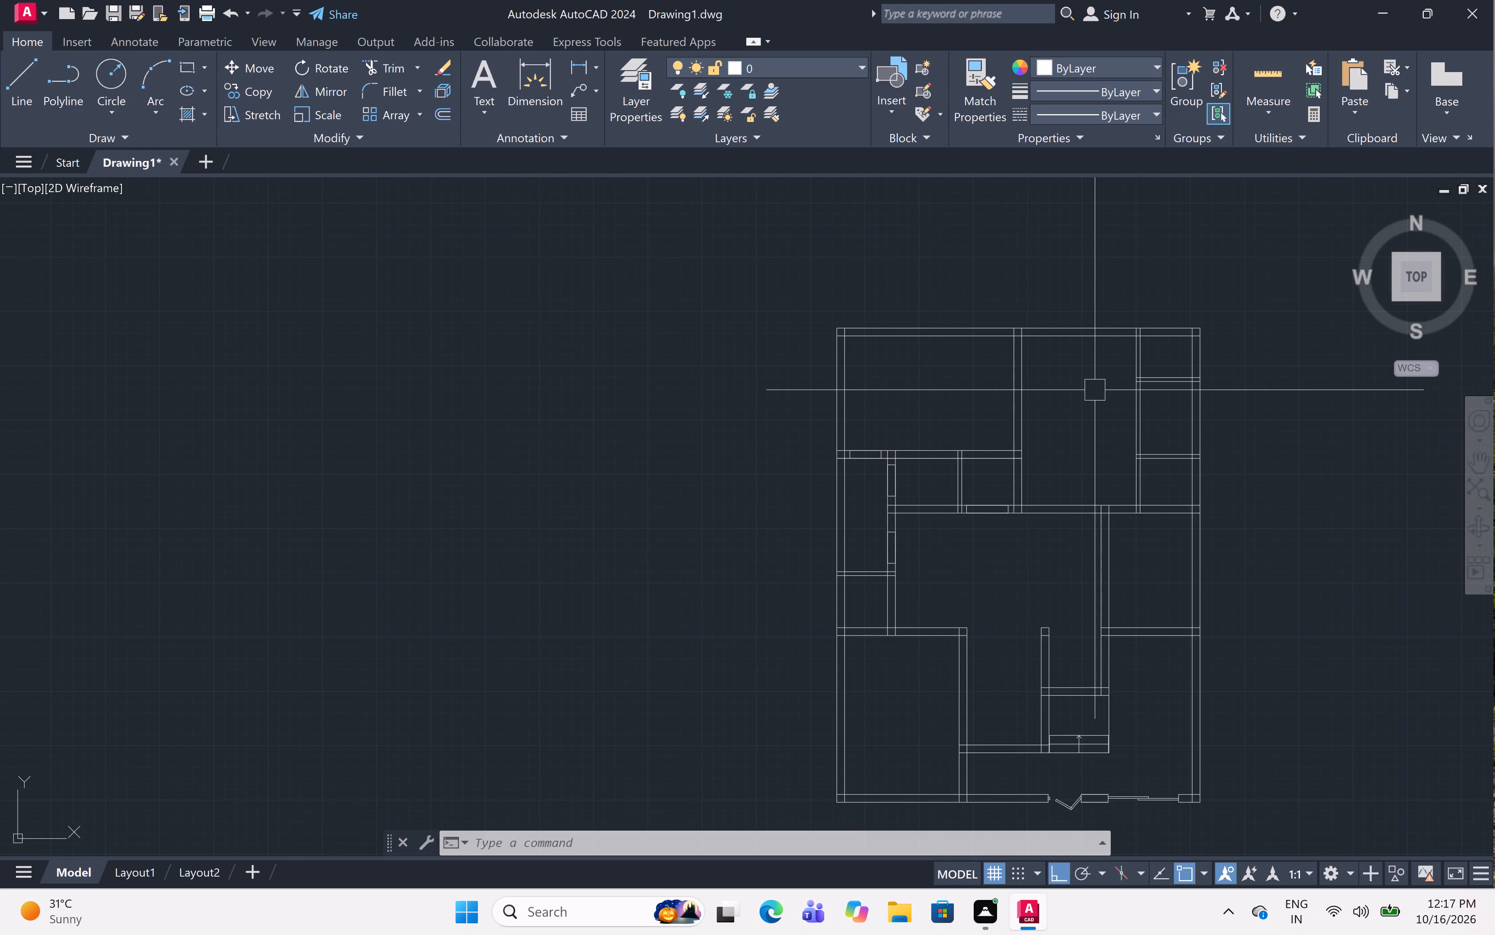
{"action": "scroll", "coordinate": [1143, 349], "scroll_direction": "up", "scroll_amount": 5}
{"action": "type", "text": "l"}
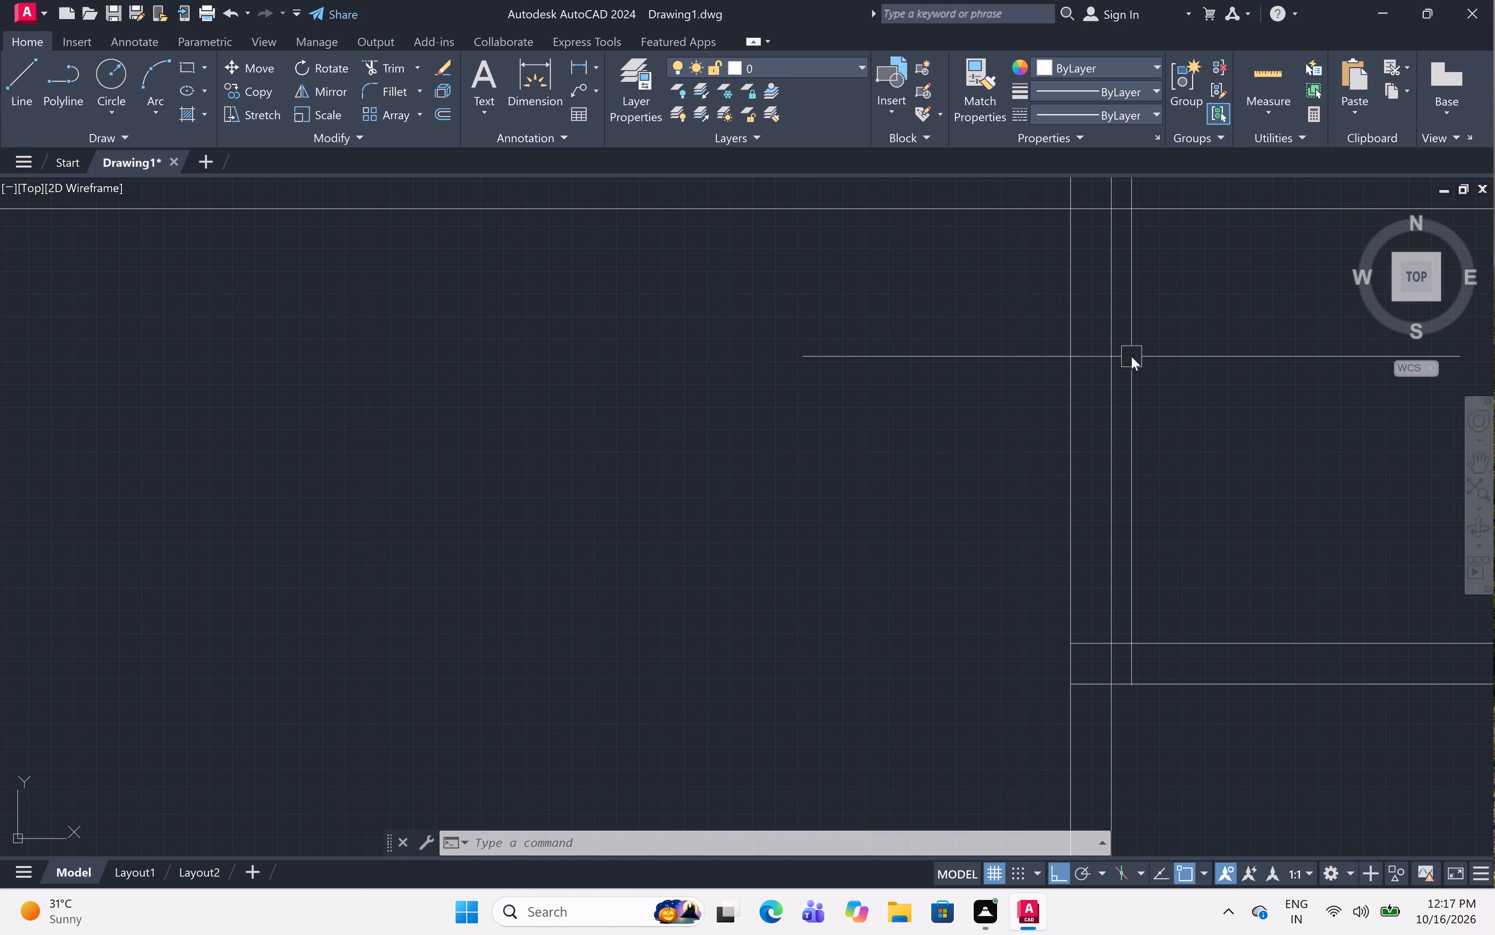
{"action": "key", "text": "space"}
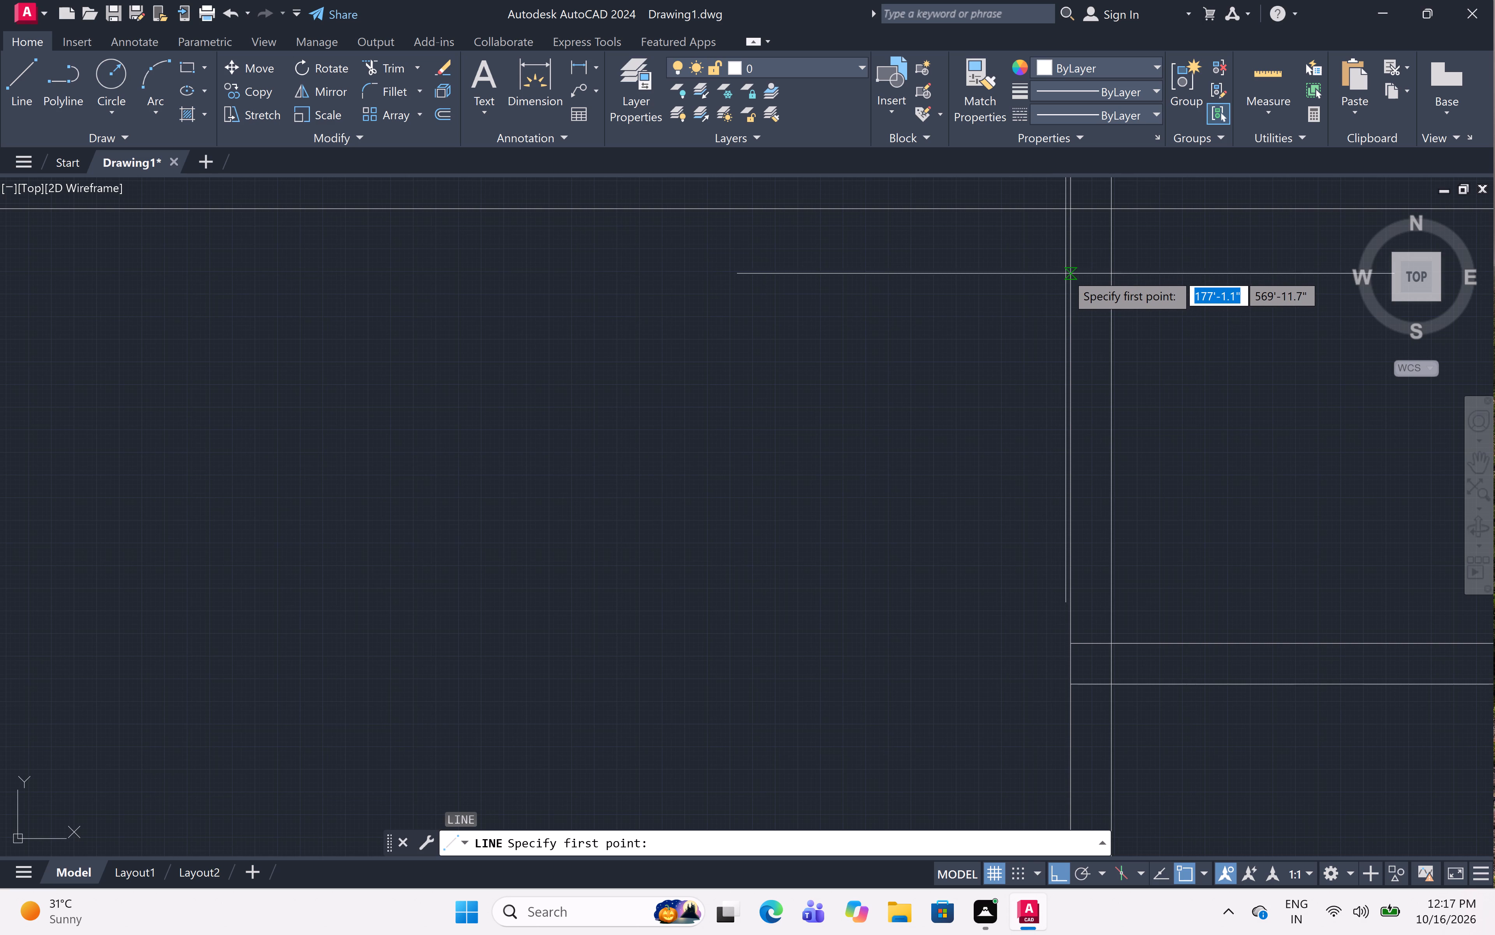
{"action": "left_click", "coordinate": [1066, 267]}
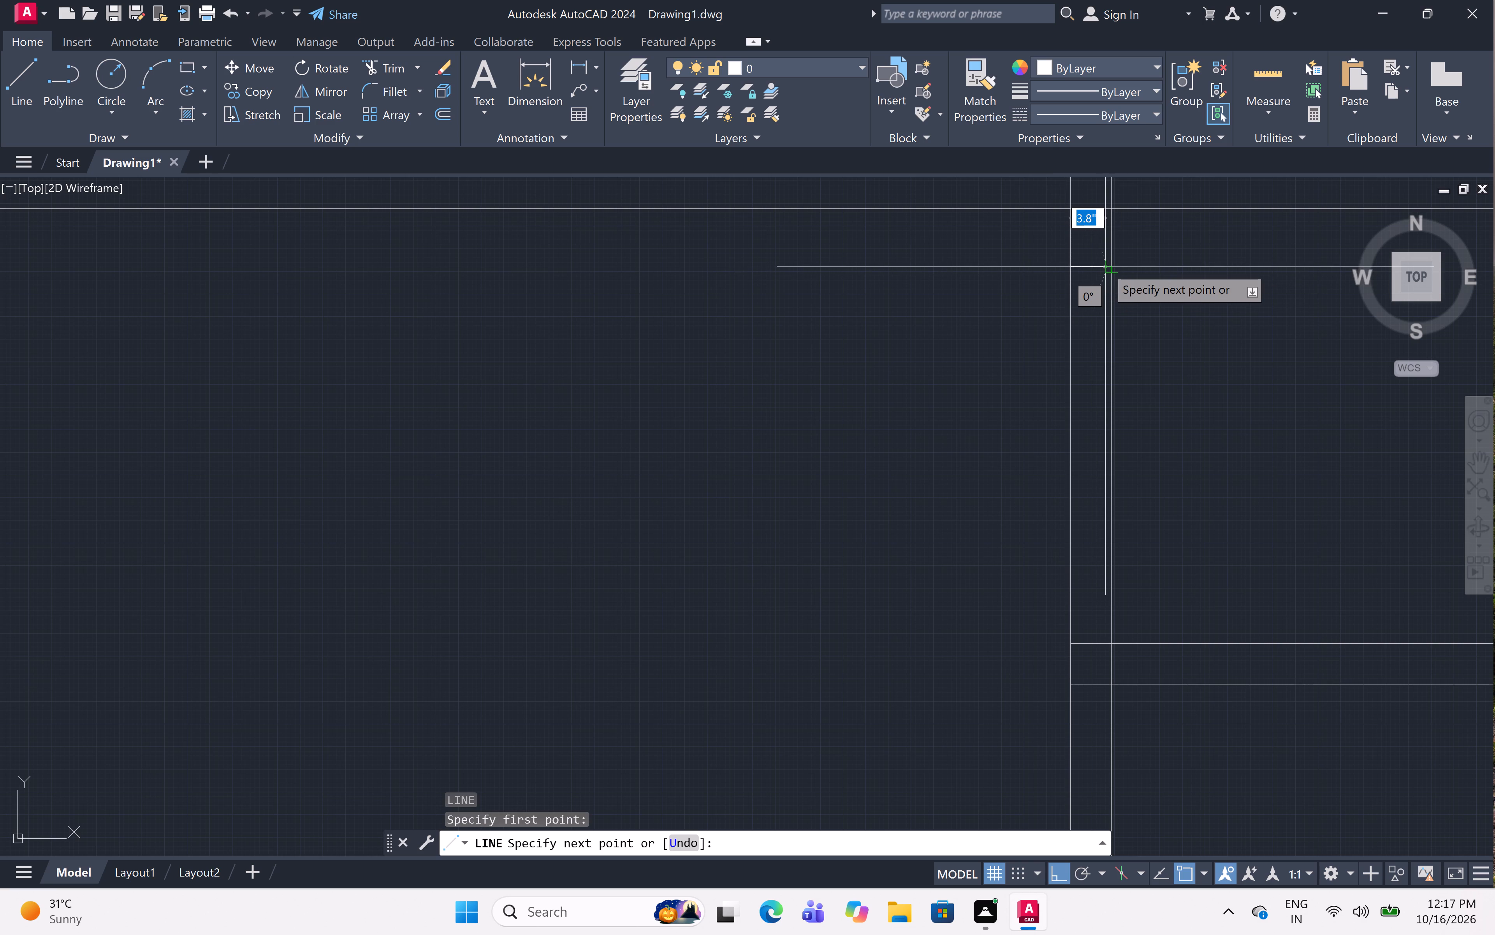
{"action": "left_click_drag", "start_coordinate": [1110, 268], "coordinate": [1111, 276]}
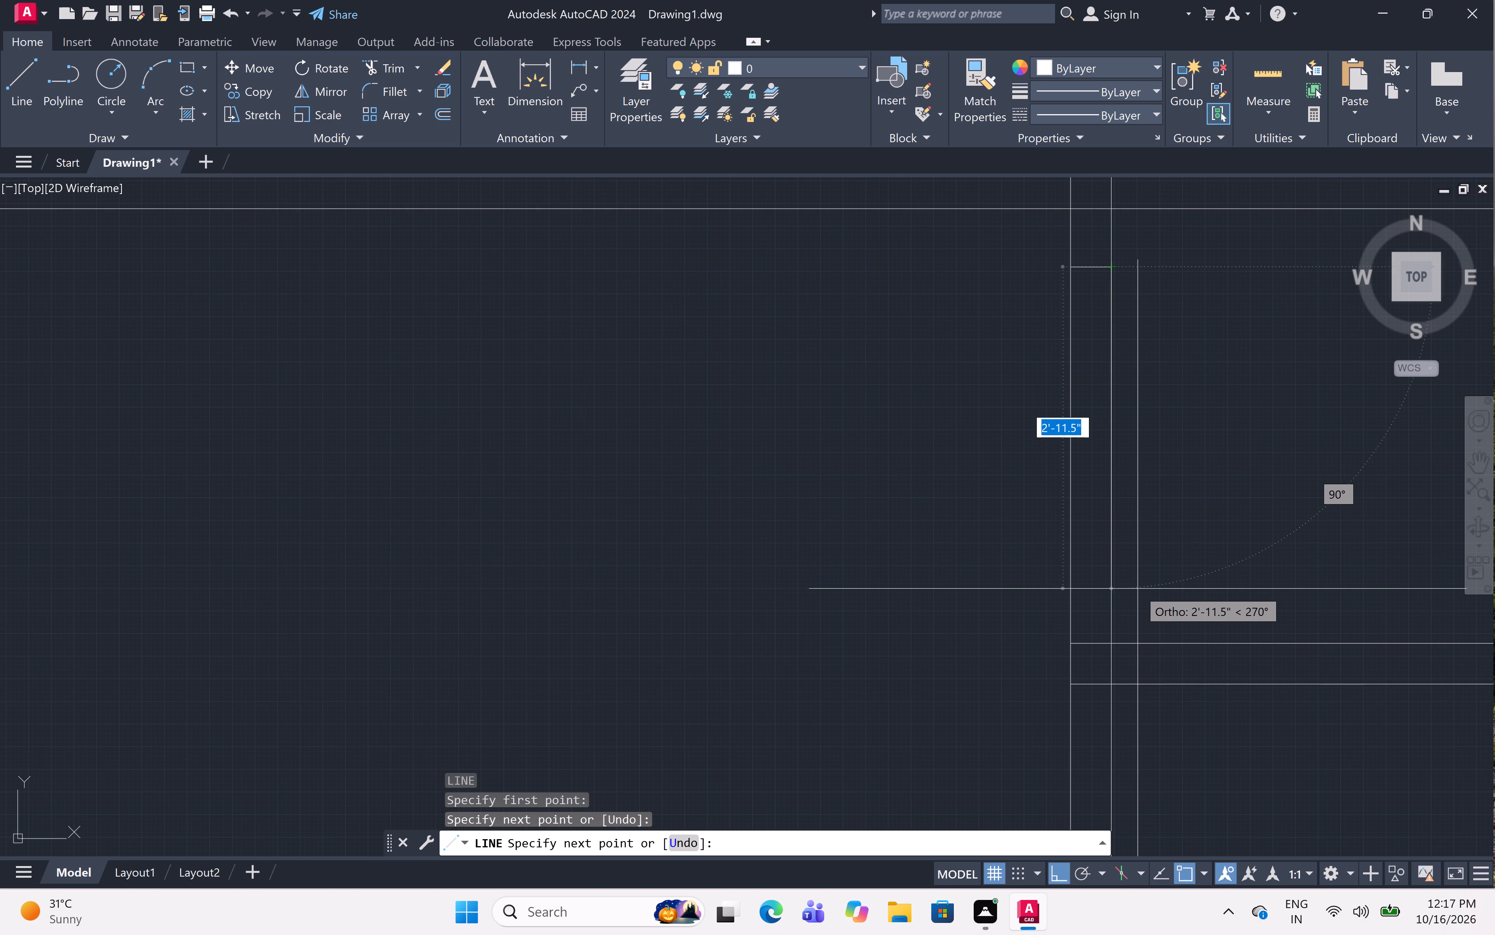
{"action": "key", "text": "3"}
{"action": "type", "text": "'"}
{"action": "key", "text": "space"}
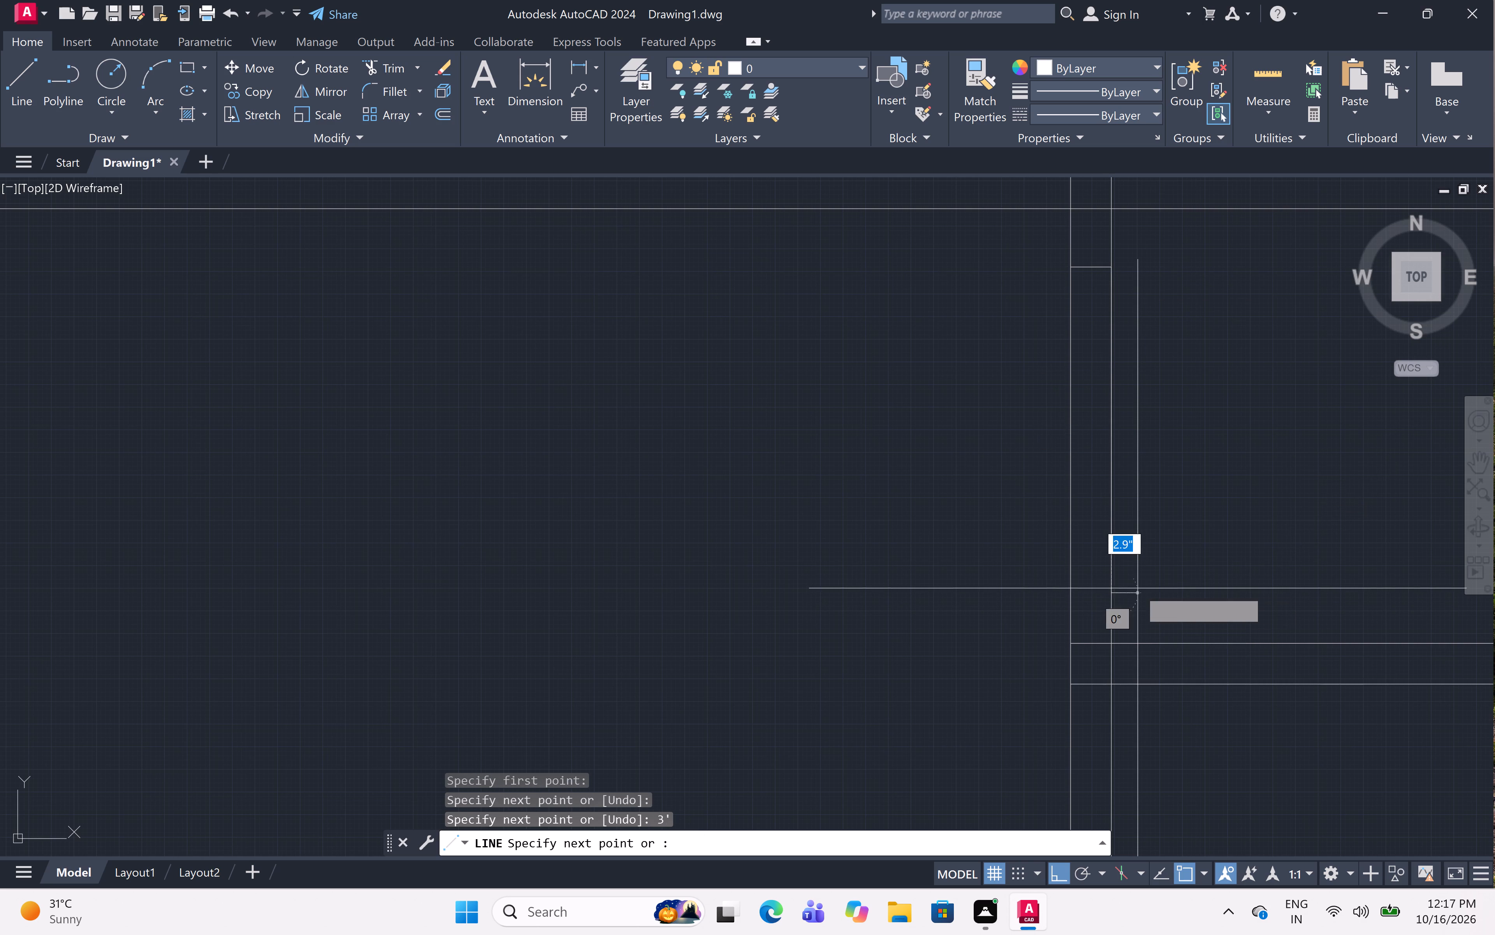
{"action": "left_click", "coordinate": [1073, 592]}
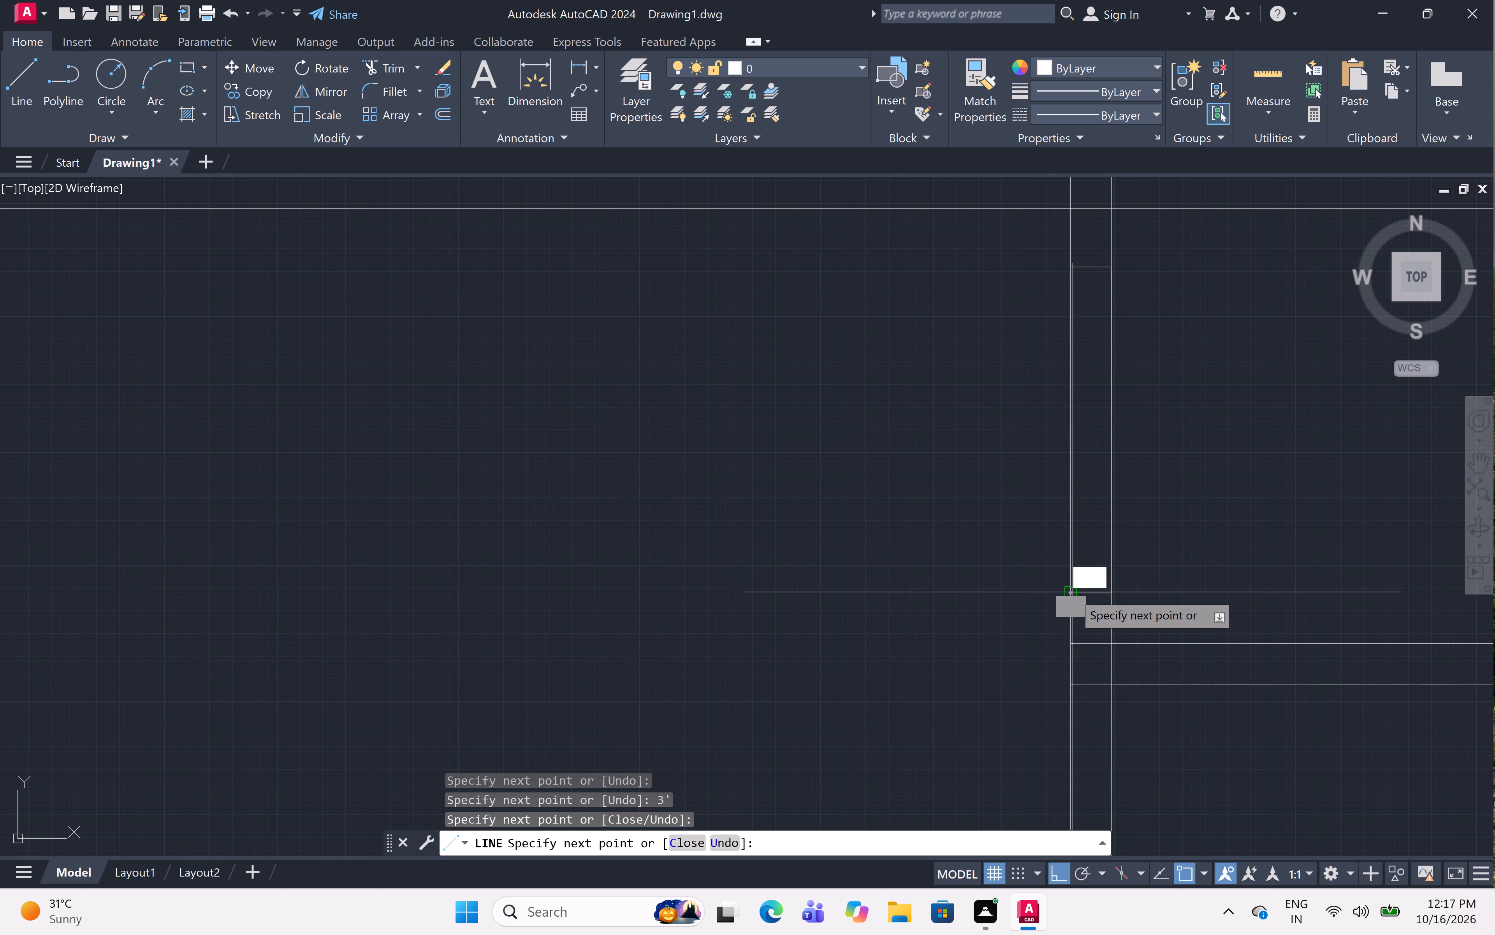
{"action": "left_click", "coordinate": [1073, 264]}
{"action": "key", "text": "Escape"}
Draw a 3' wide opening outline in the lower of the two horizontal 4.5" cross walls along the right outer wall.
{"action": "scroll", "coordinate": [1124, 307], "scroll_direction": "down", "scroll_amount": 4}
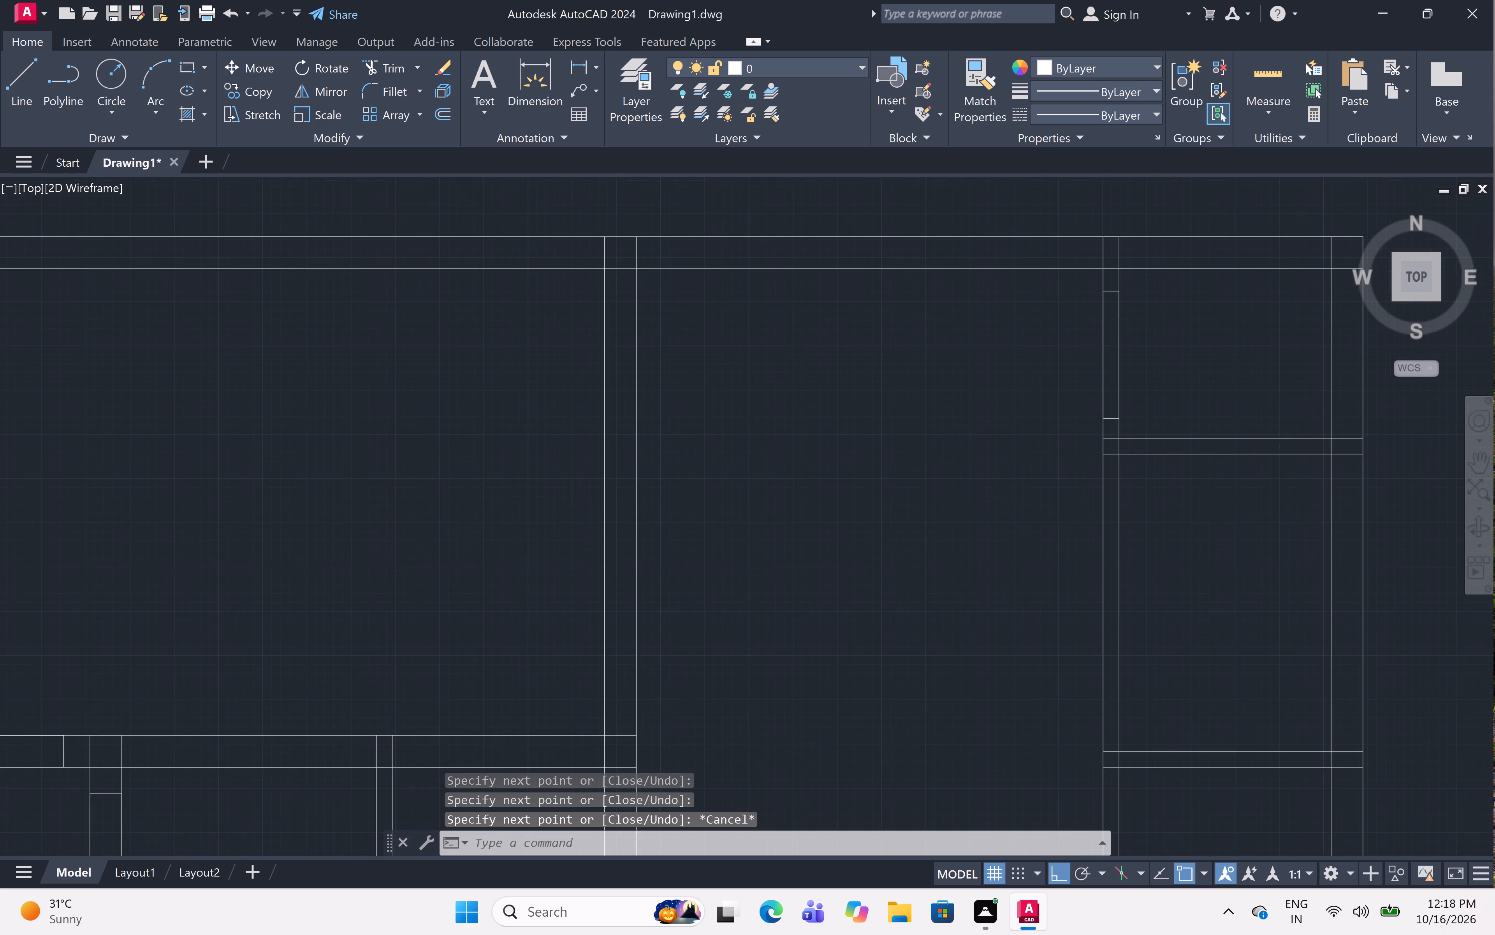
{"action": "scroll", "coordinate": [1137, 343], "scroll_direction": "down", "scroll_amount": 1}
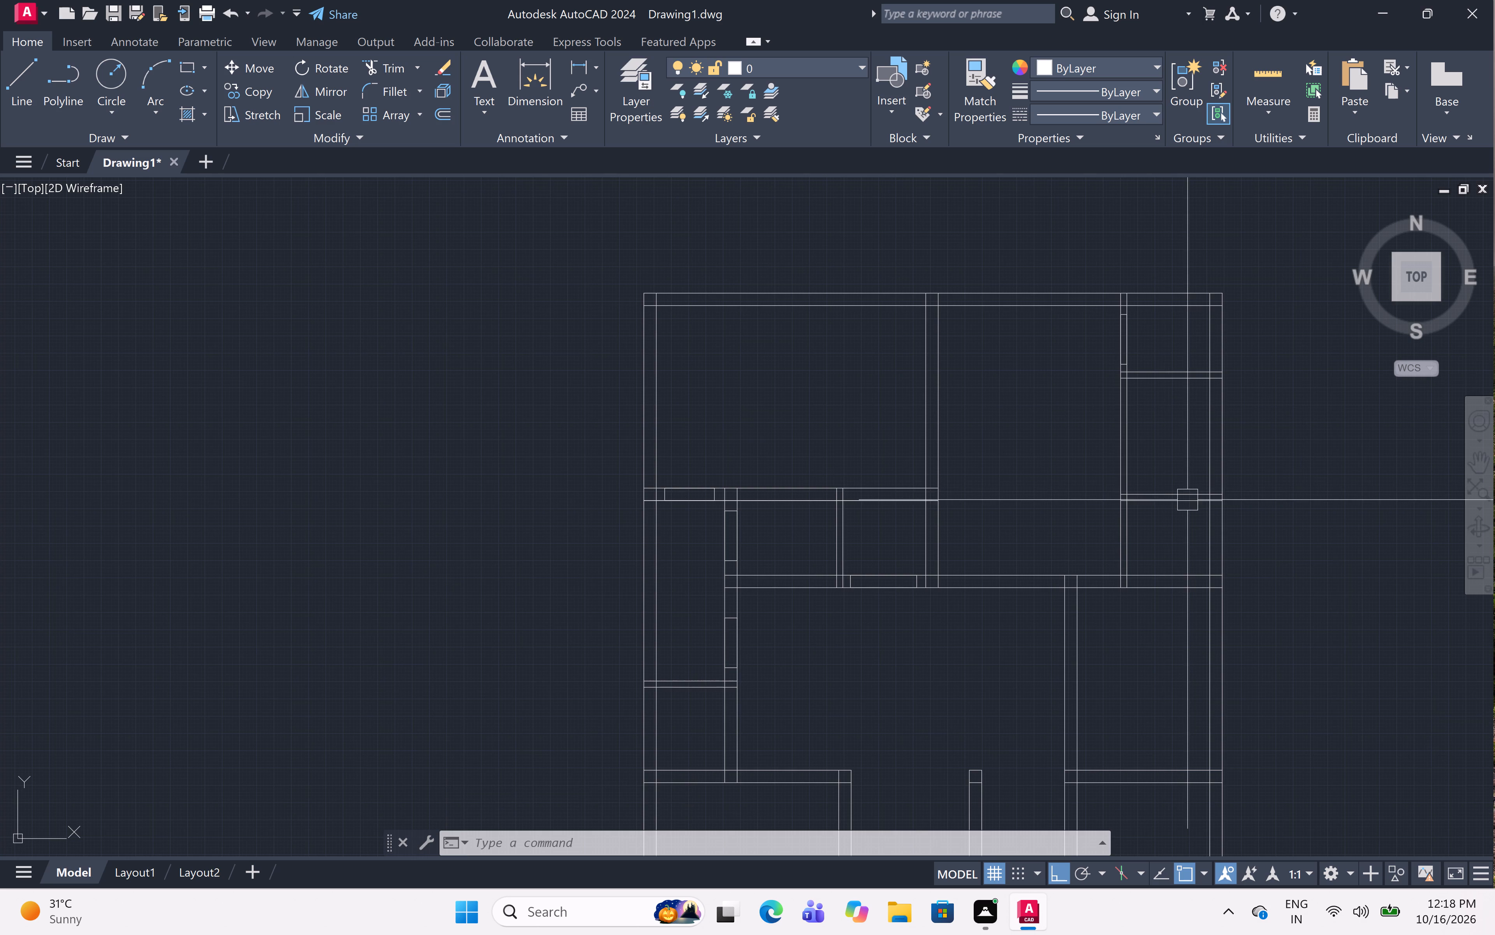
{"action": "scroll", "coordinate": [1187, 500], "scroll_direction": "up", "scroll_amount": 5}
{"action": "key", "text": "l"}
{"action": "key", "text": "space"}
{"action": "scroll", "coordinate": [1126, 406], "scroll_direction": "down", "scroll_amount": 3}
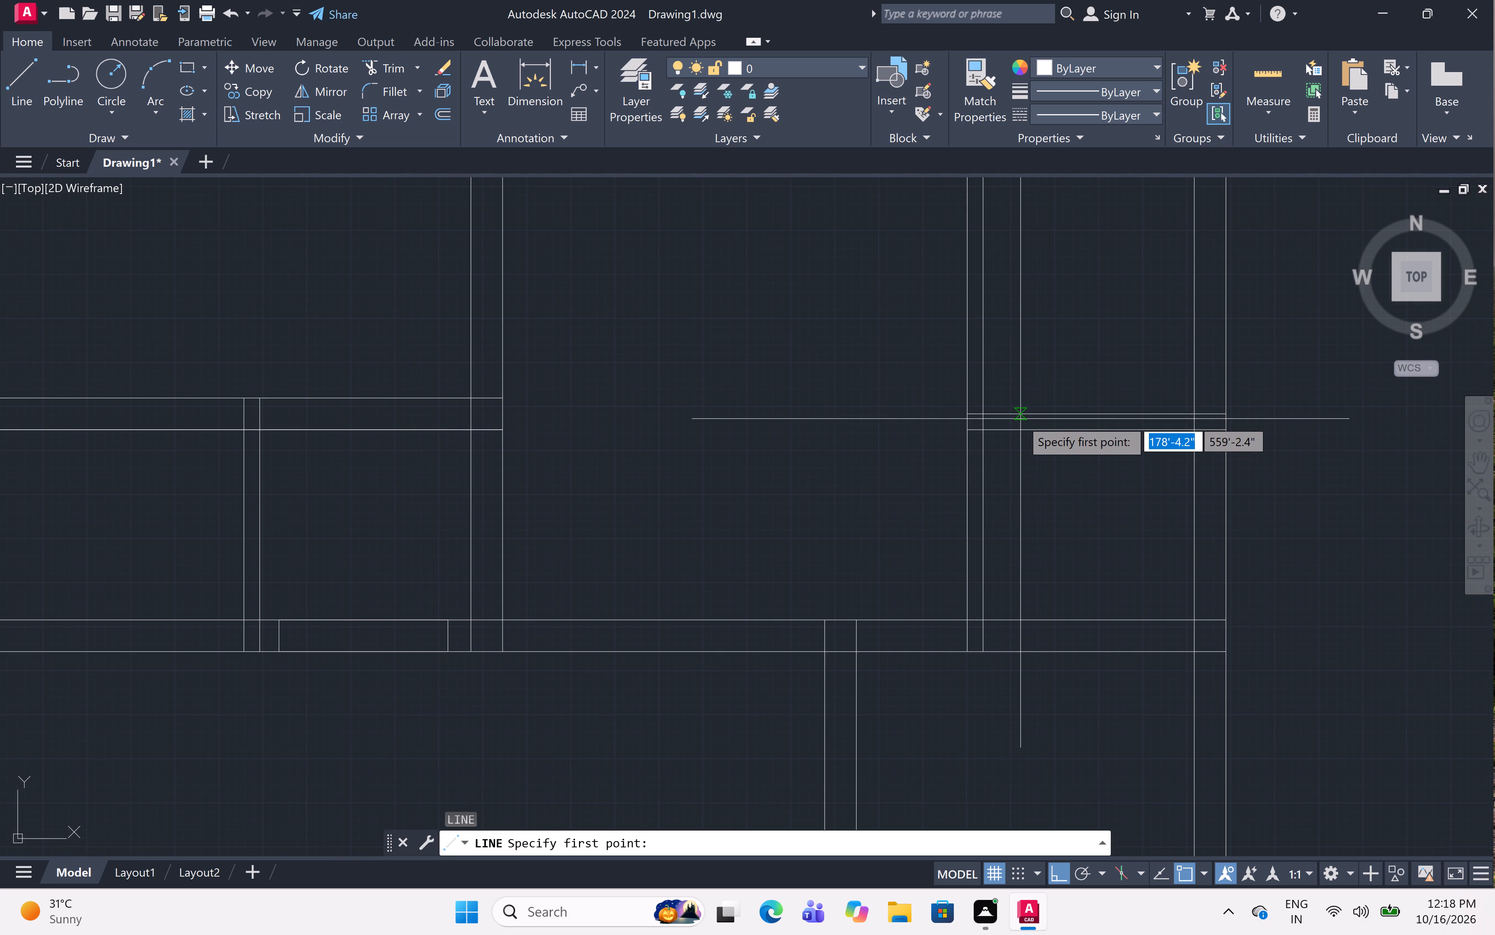
{"action": "left_click", "coordinate": [1018, 414]}
{"action": "left_click", "coordinate": [1016, 423]}
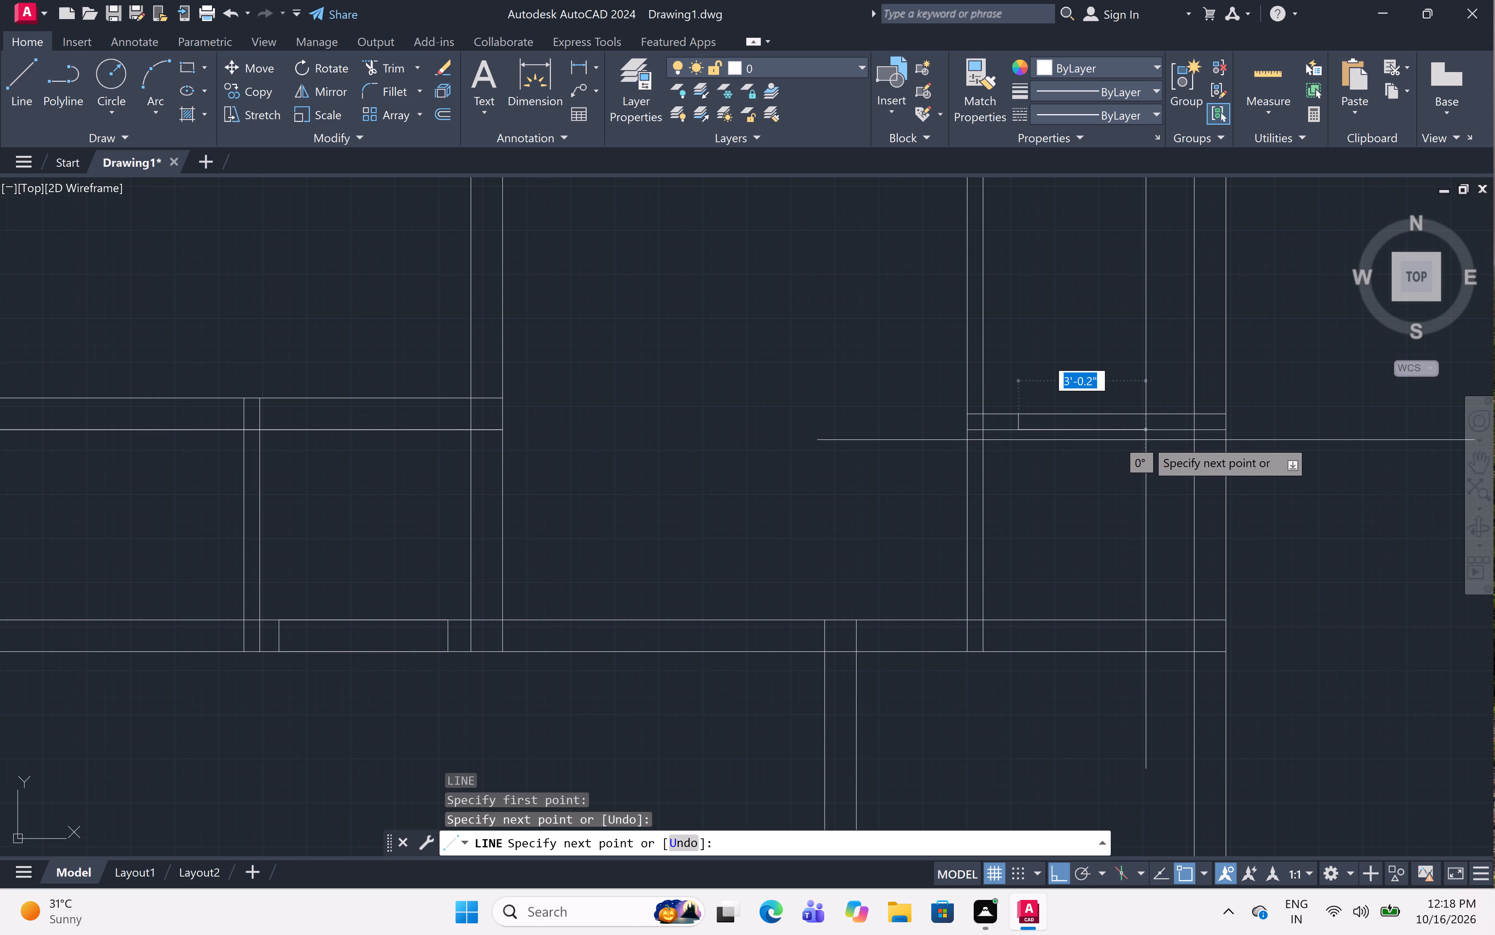
{"action": "key", "text": "3"}
{"action": "type", "text": "'"}
{"action": "key", "text": "space"}
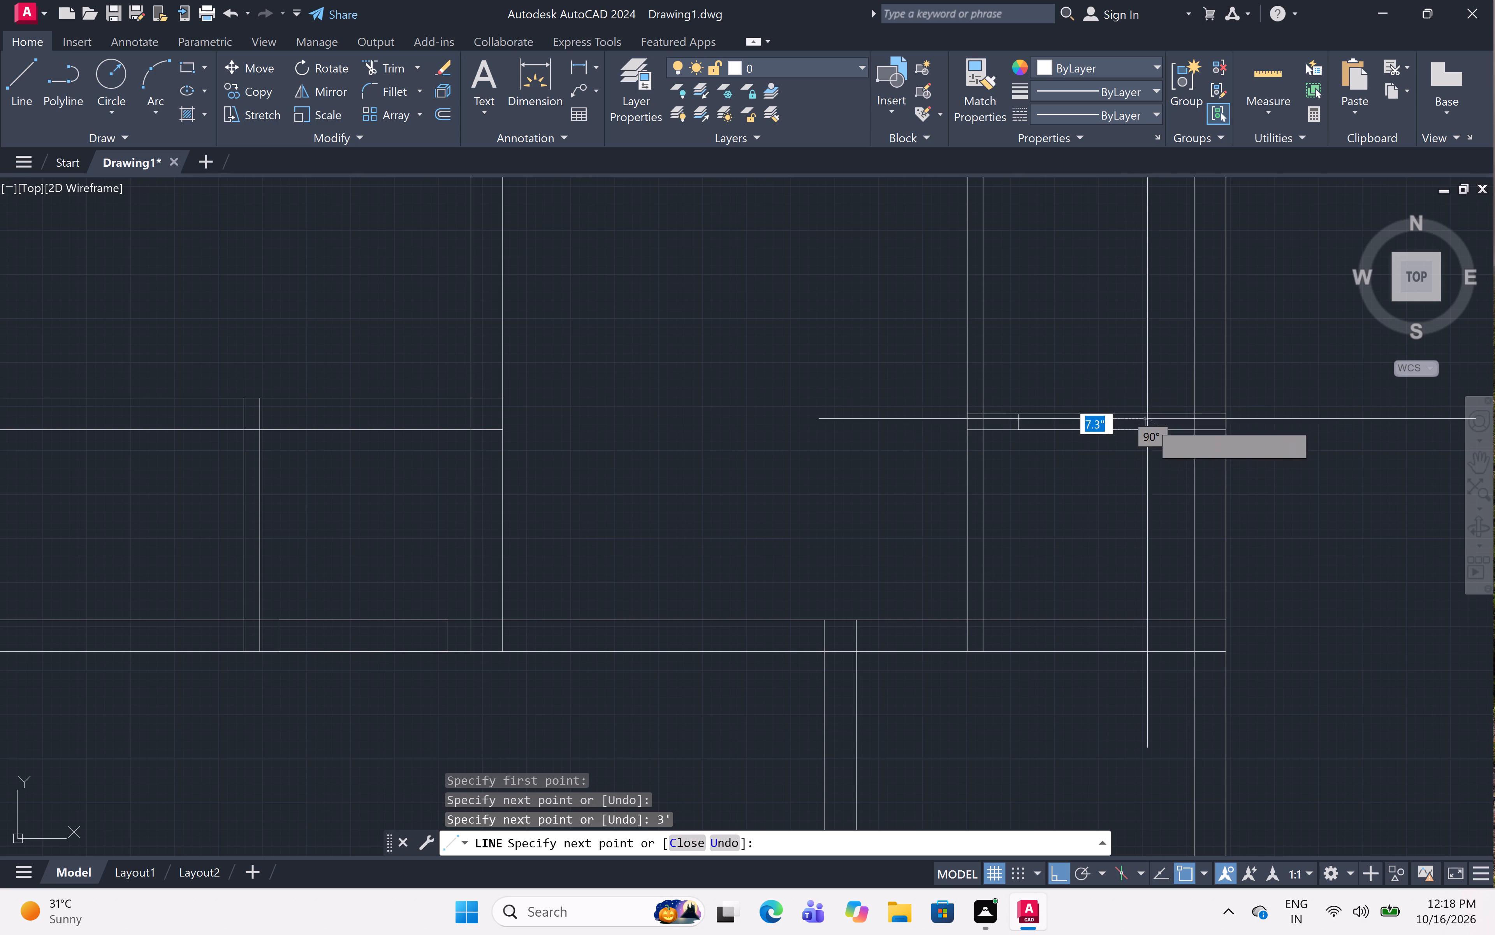
{"action": "scroll", "coordinate": [1152, 429], "scroll_direction": "up", "scroll_amount": 3}
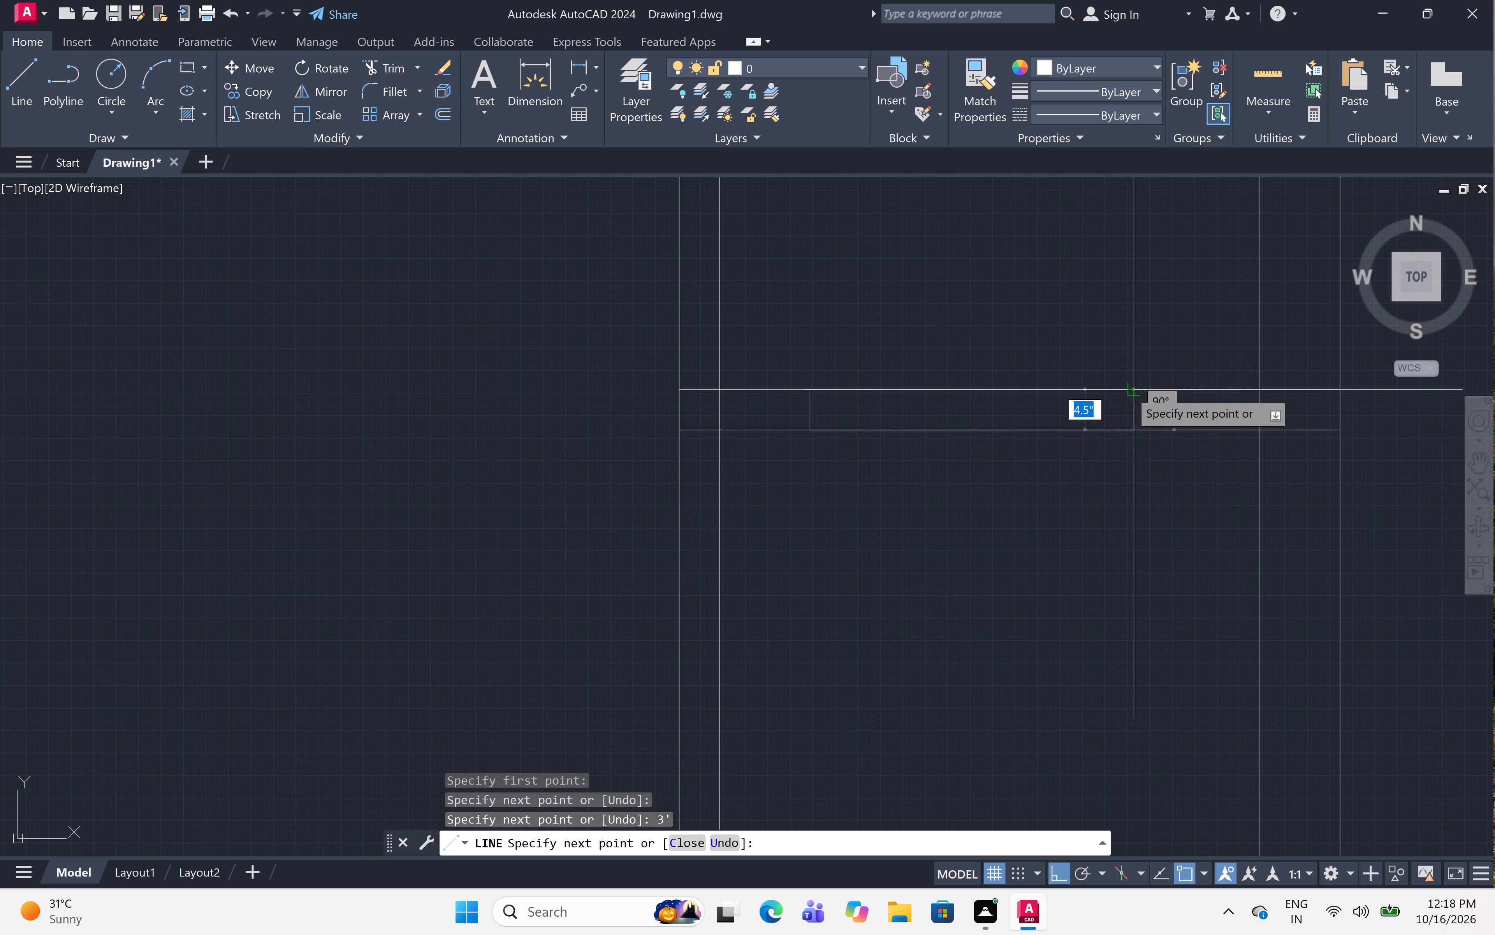
{"action": "left_click", "coordinate": [1129, 390]}
{"action": "left_click", "coordinate": [811, 387]}
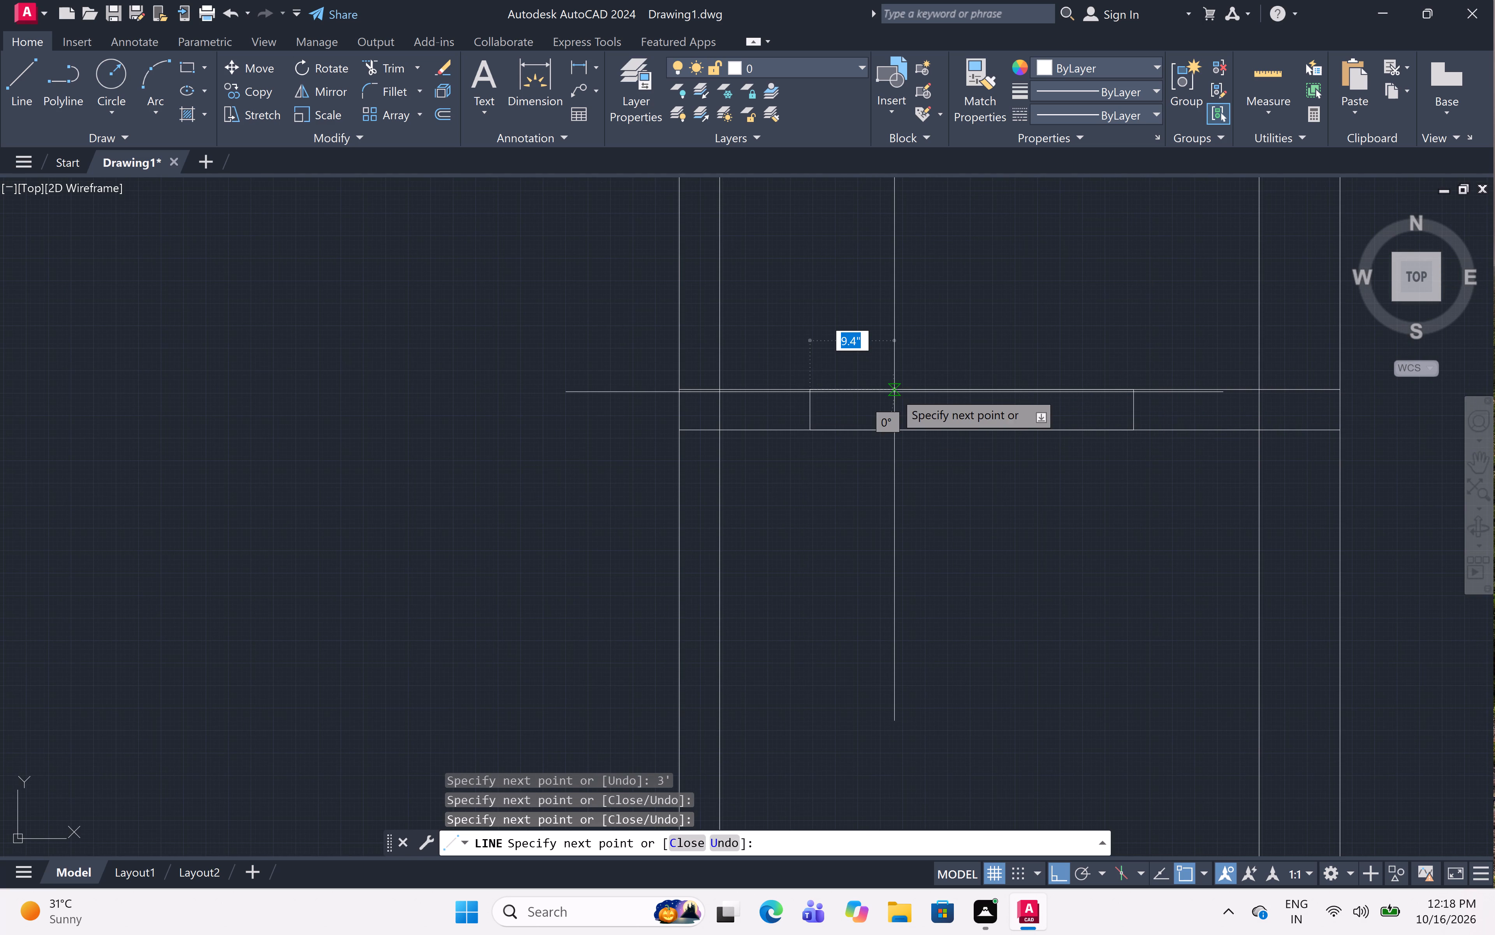
{"action": "key", "text": "Escape"}
Start an opening outline in the lower-right horizontal 9" wall with a line across its thickness, nearer the right outer wall.
{"action": "scroll", "coordinate": [894, 392], "scroll_direction": "down", "scroll_amount": 6}
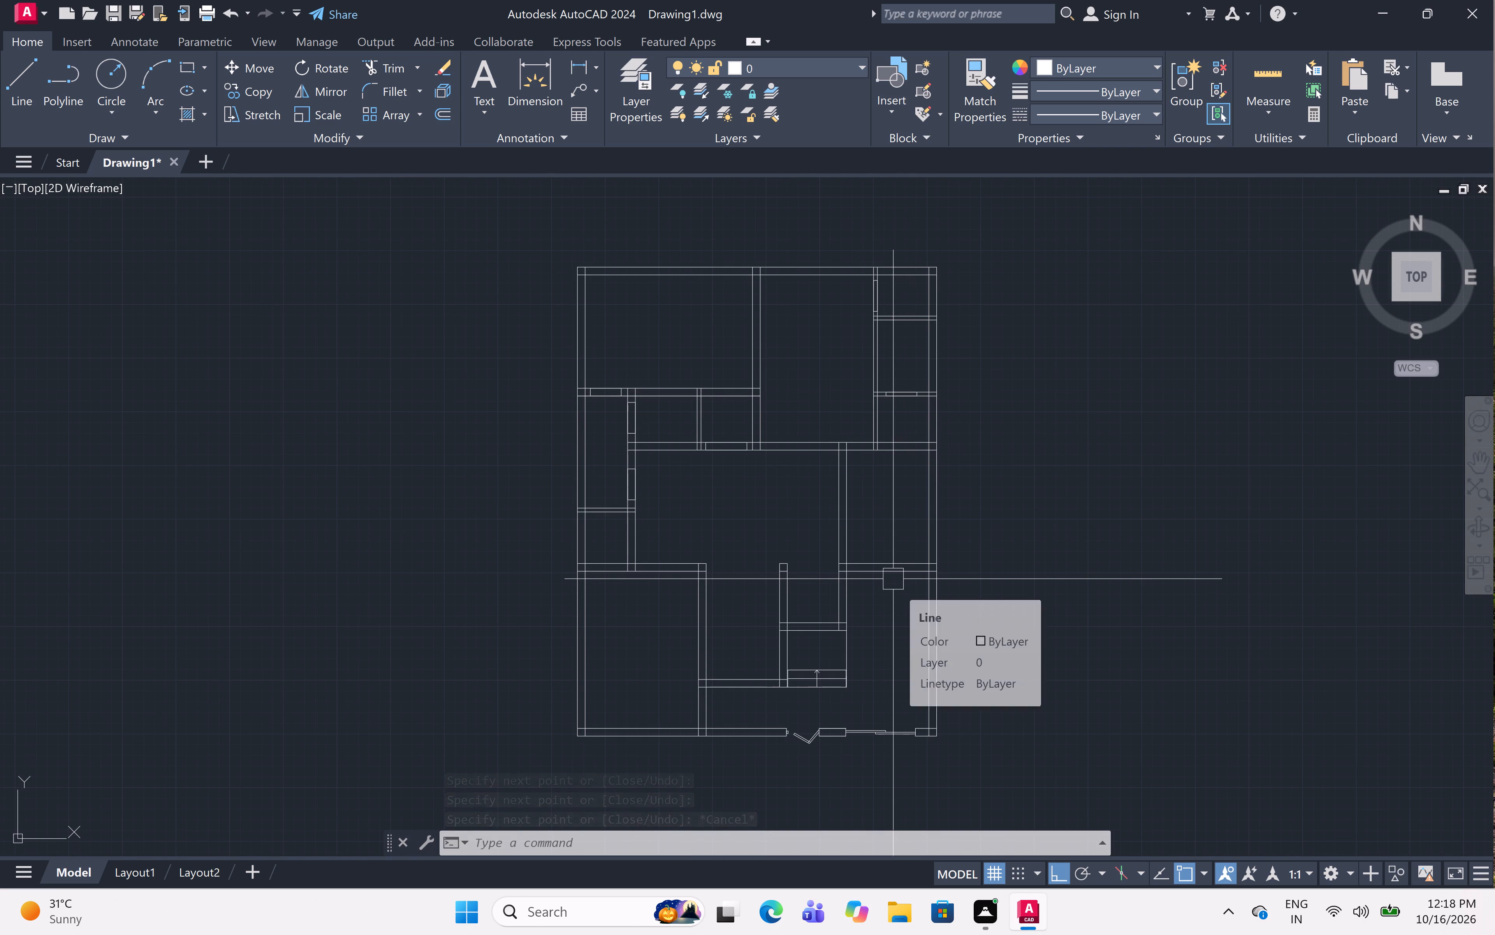
{"action": "scroll", "coordinate": [897, 566], "scroll_direction": "up", "scroll_amount": 5}
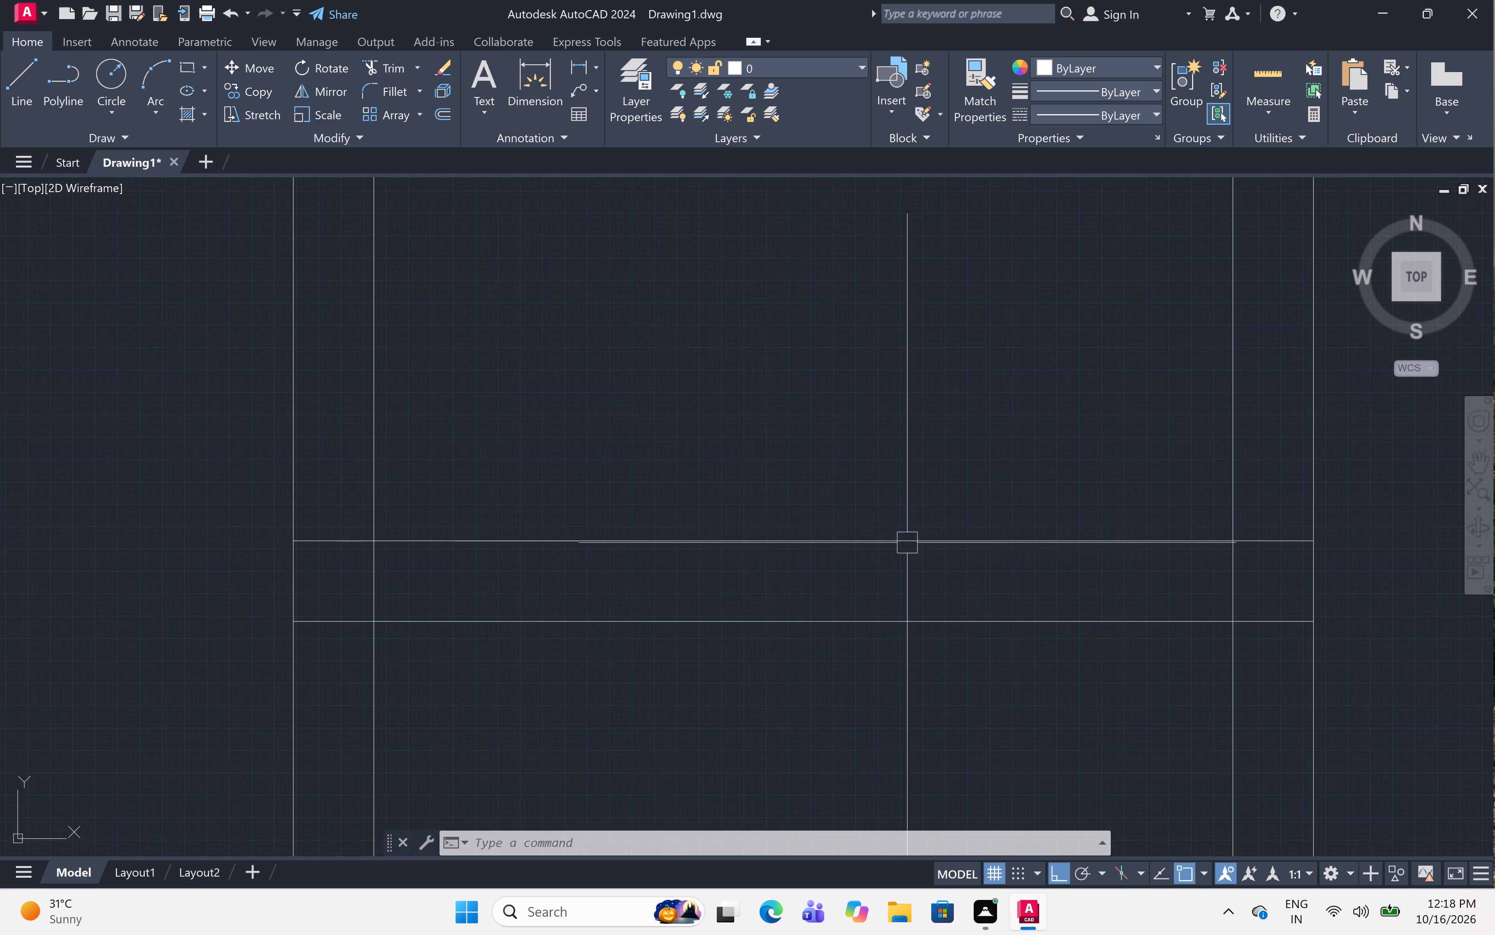
{"action": "key", "text": "l"}
{"action": "key", "text": "space"}
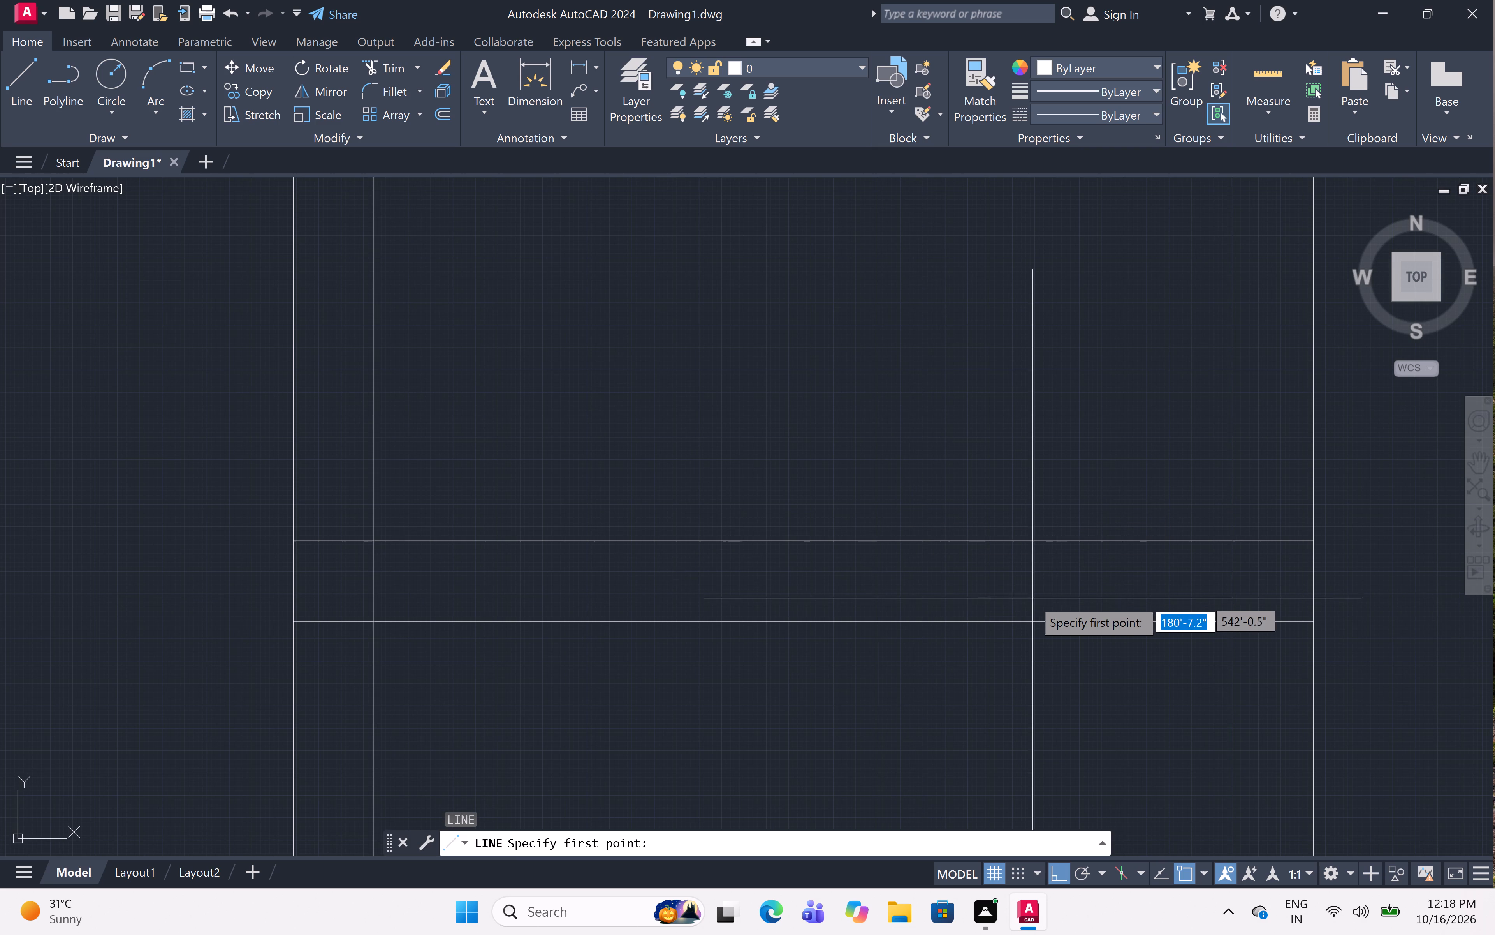
{"action": "left_click", "coordinate": [1028, 619]}
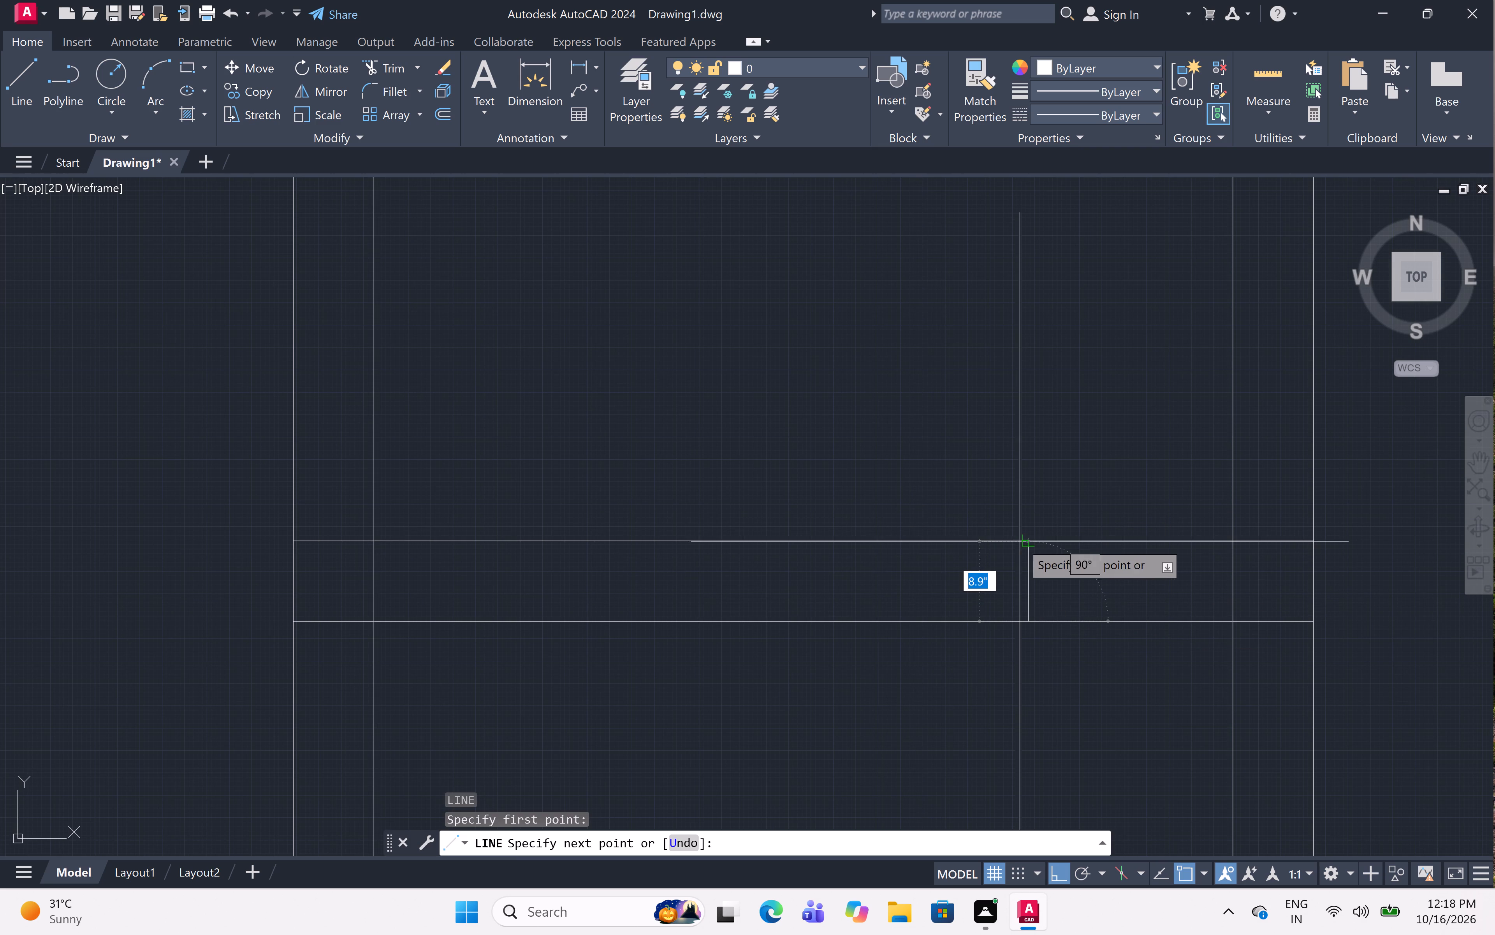
{"action": "left_click", "coordinate": [1024, 545]}
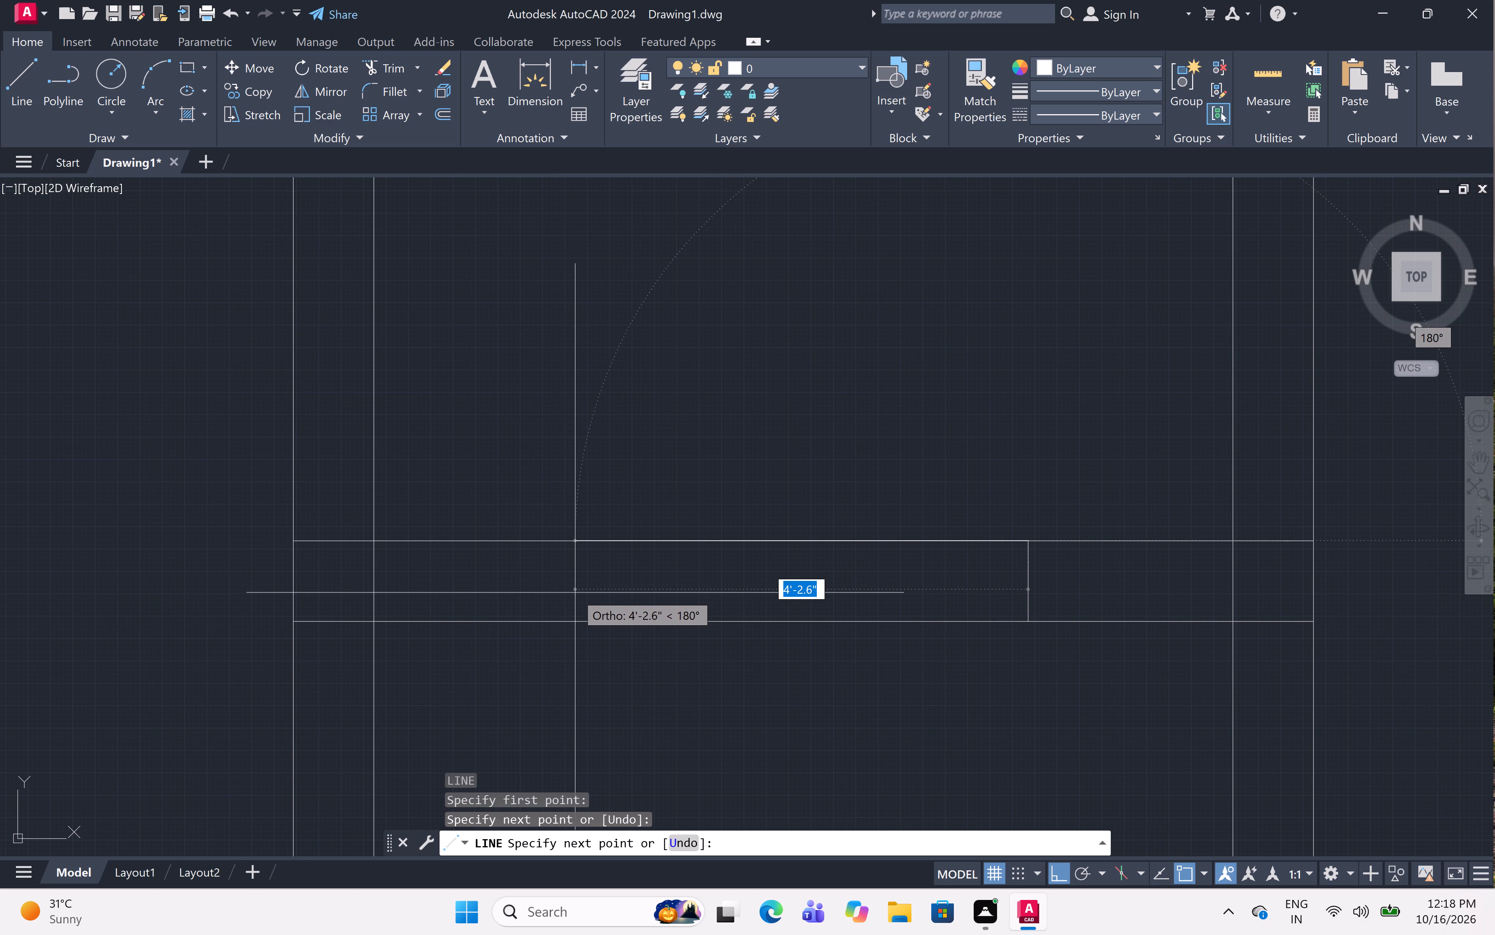
Complete the 4' wide opening outline in the lower-right horizontal 9" wall, closing it along both wall faces.
{"action": "type", "text": "4'"}
{"action": "key", "text": "space"}
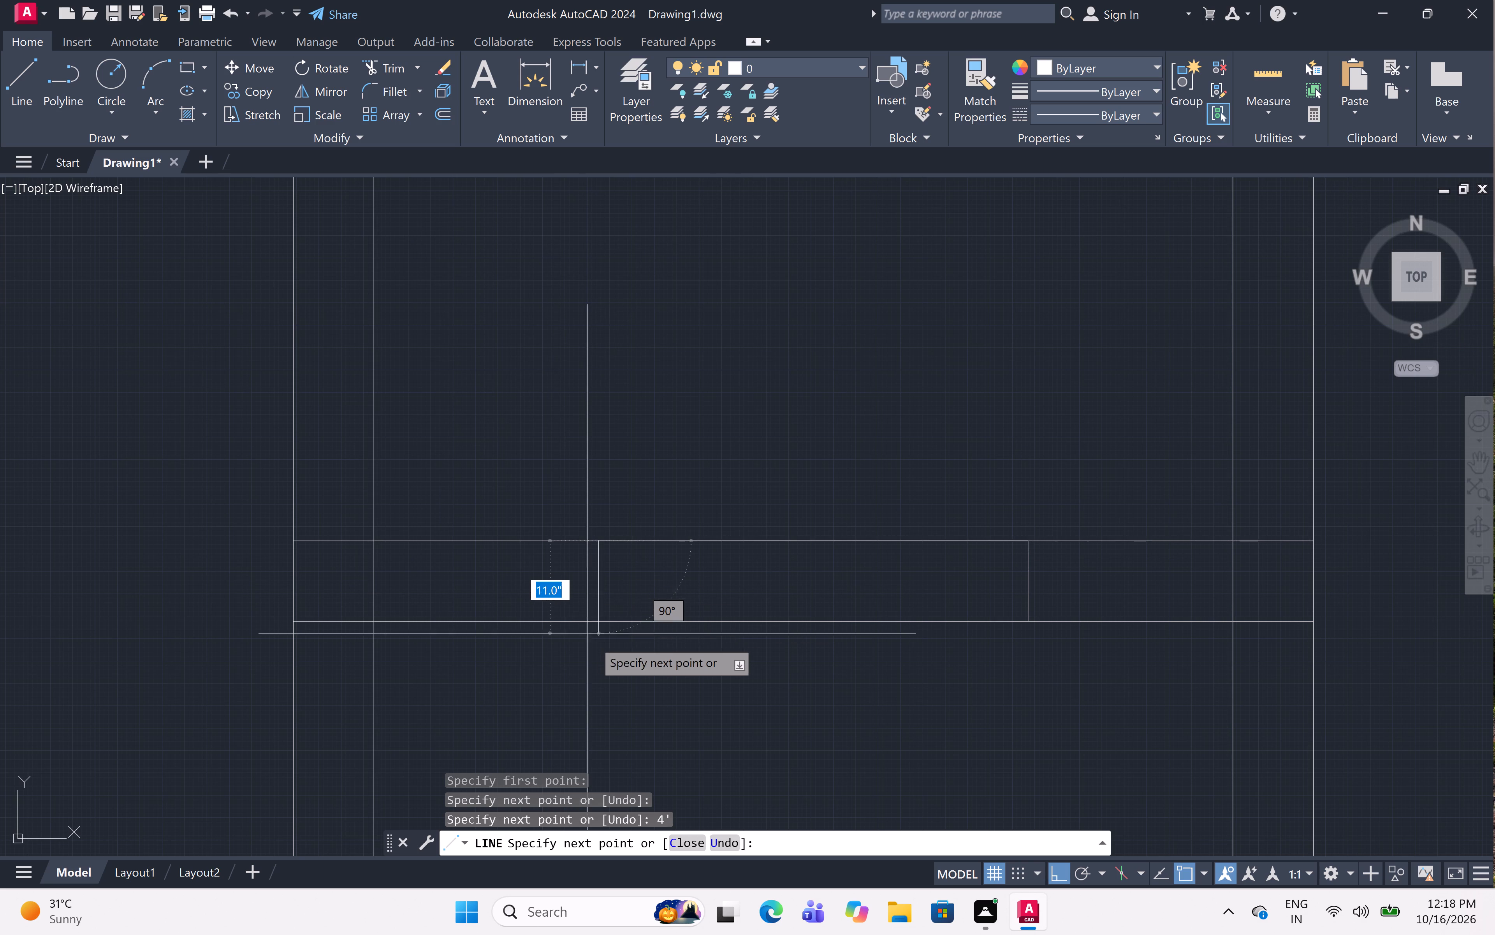
{"action": "left_click", "coordinate": [598, 621]}
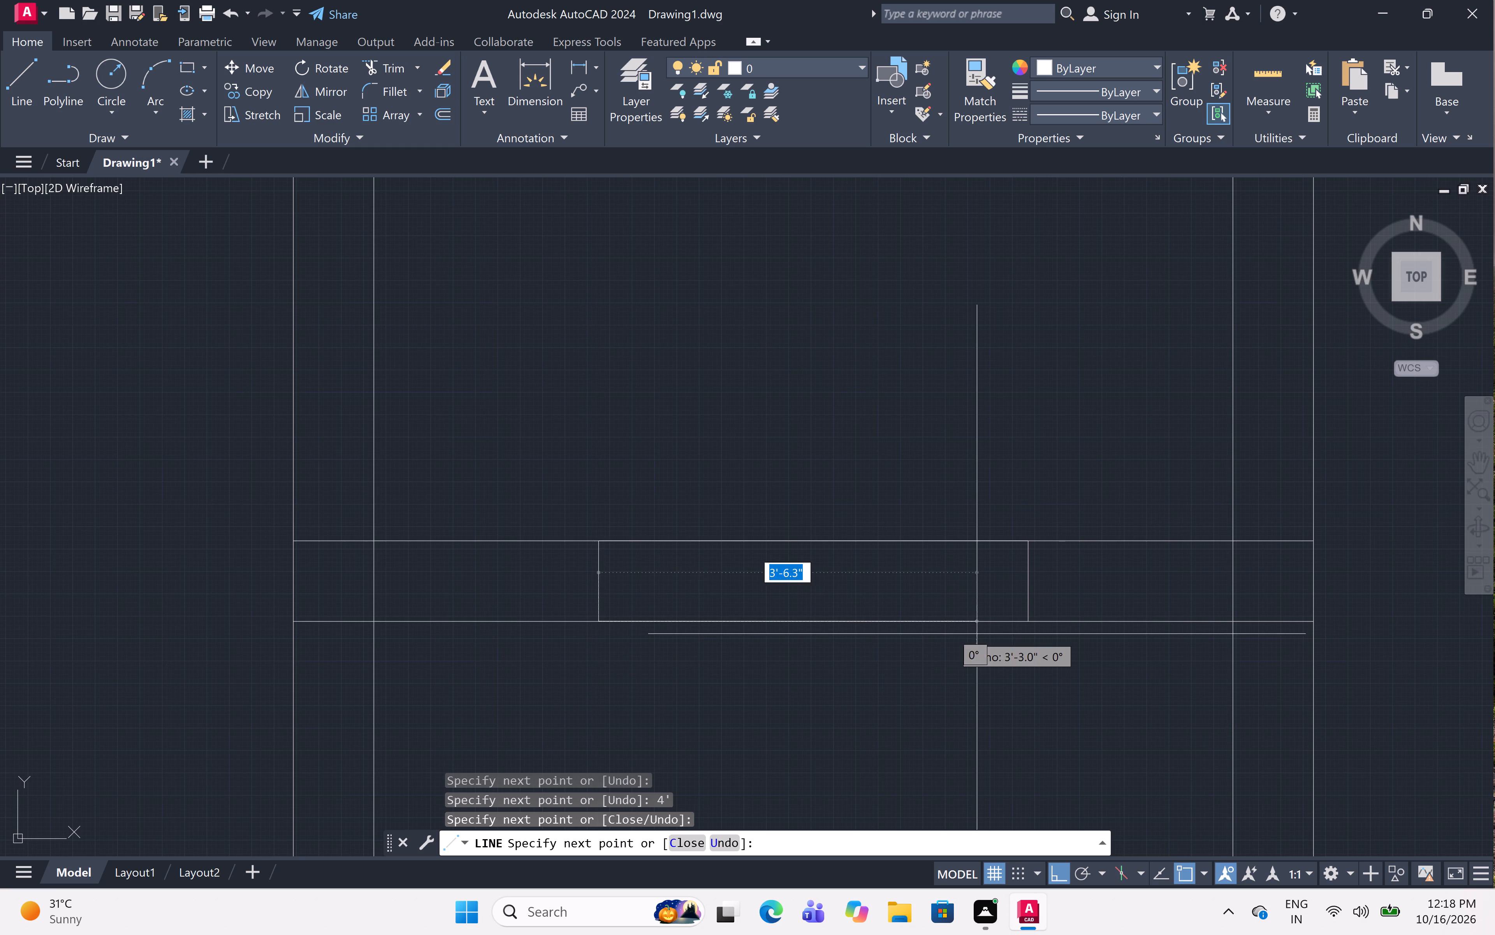
{"action": "left_click", "coordinate": [1027, 621]}
{"action": "key", "text": "Escape"}
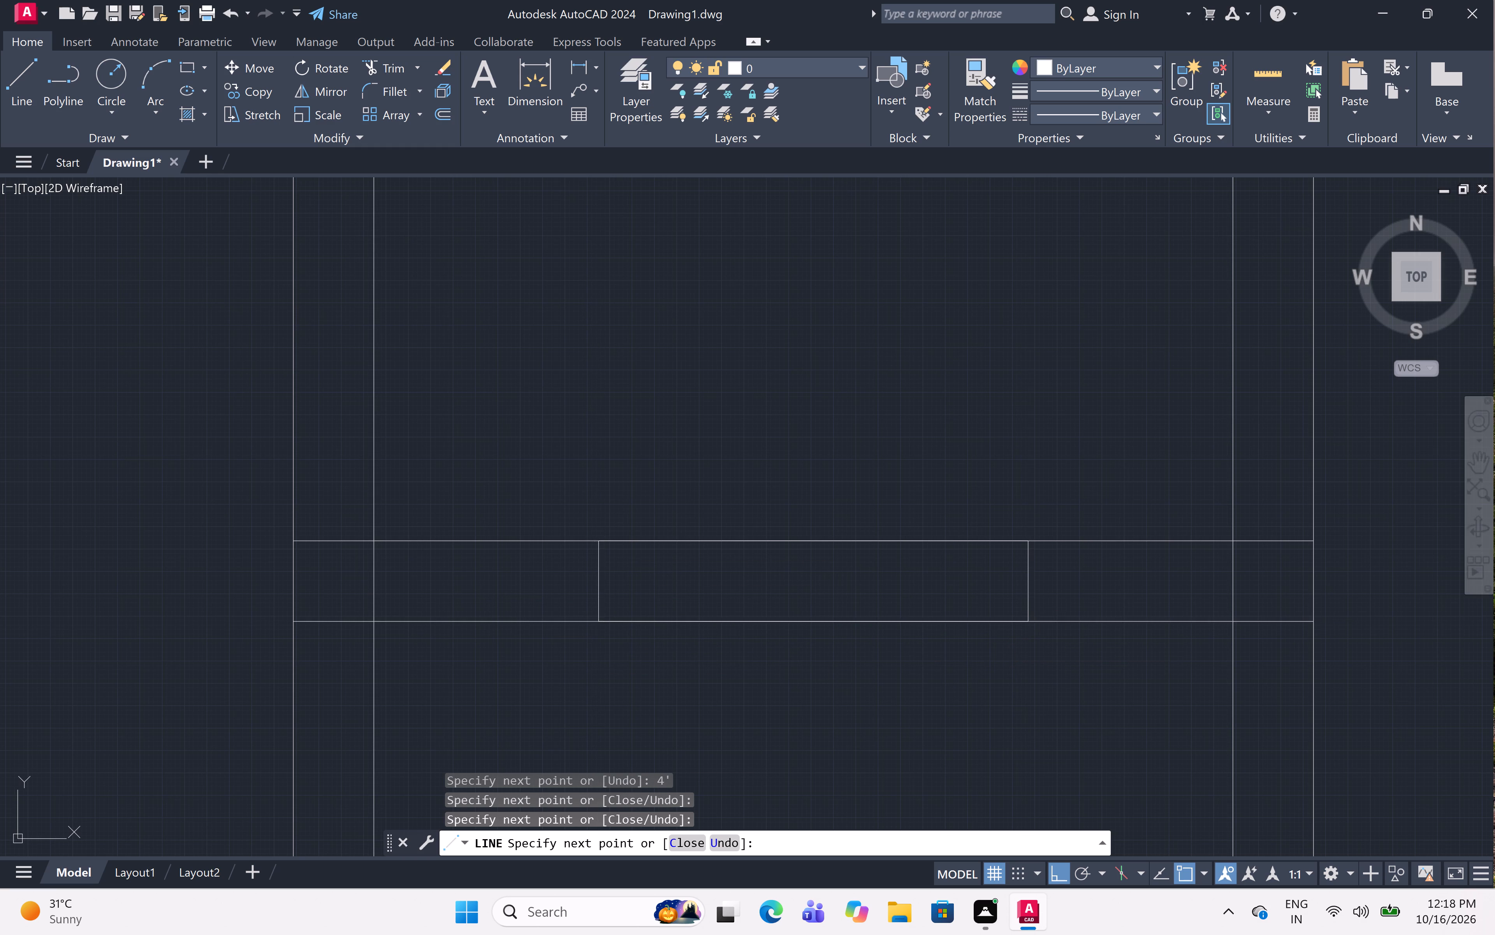
Draw a 4' wide opening outline in the short horizontal 9" wall just left of the entrance steps.
{"action": "scroll", "coordinate": [929, 475], "scroll_direction": "down", "scroll_amount": 5}
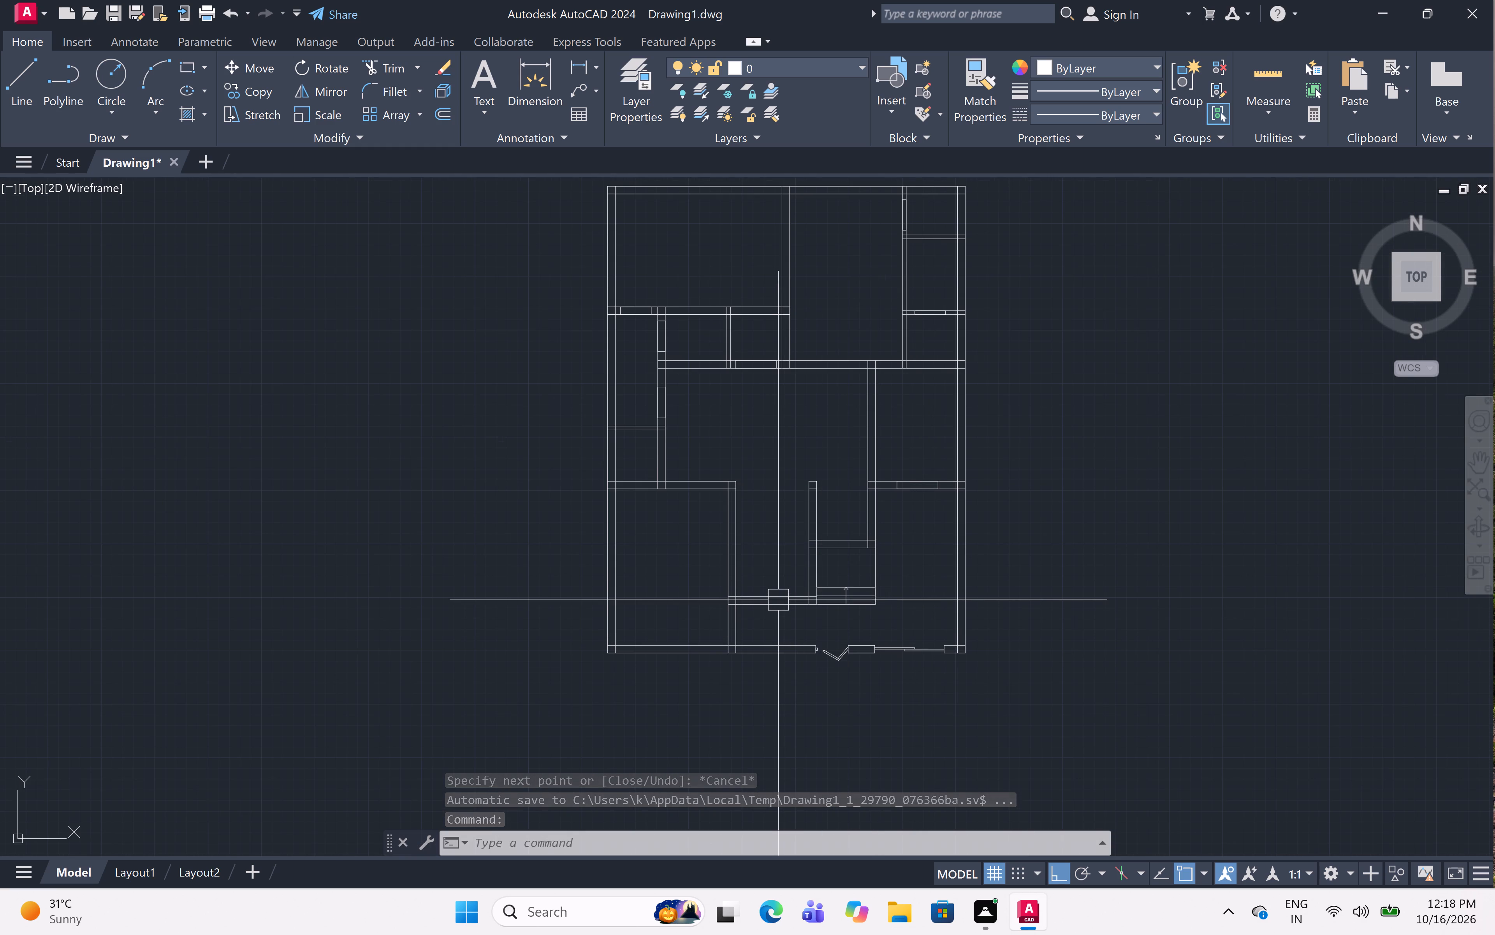
{"action": "scroll", "coordinate": [778, 600], "scroll_direction": "up", "scroll_amount": 5}
{"action": "key", "text": "l"}
{"action": "key", "text": "space"}
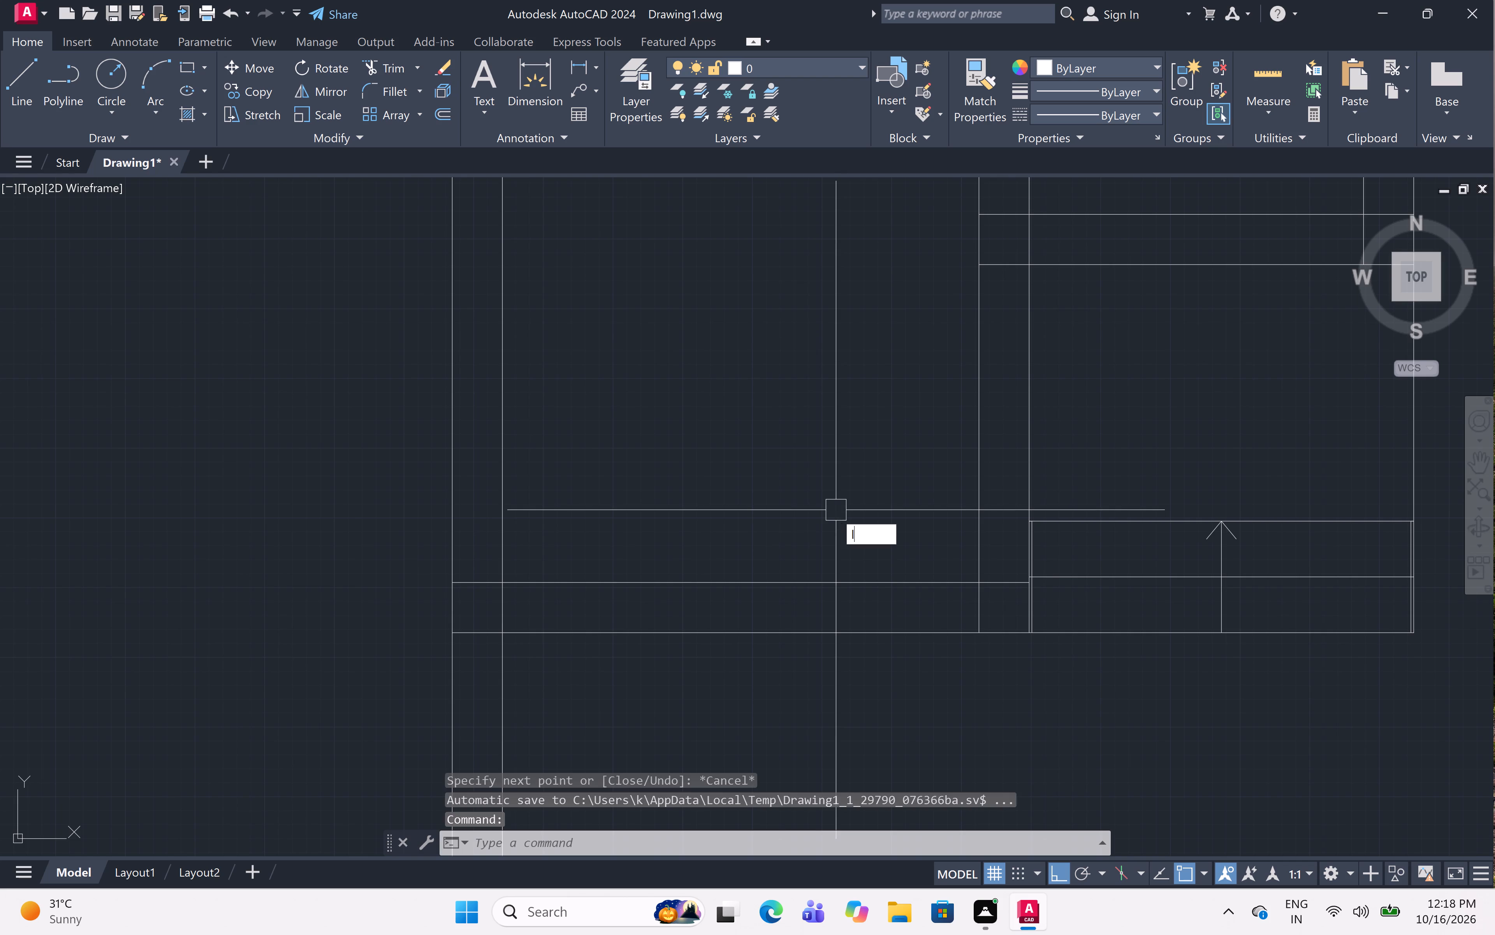
{"action": "left_click", "coordinate": [864, 583]}
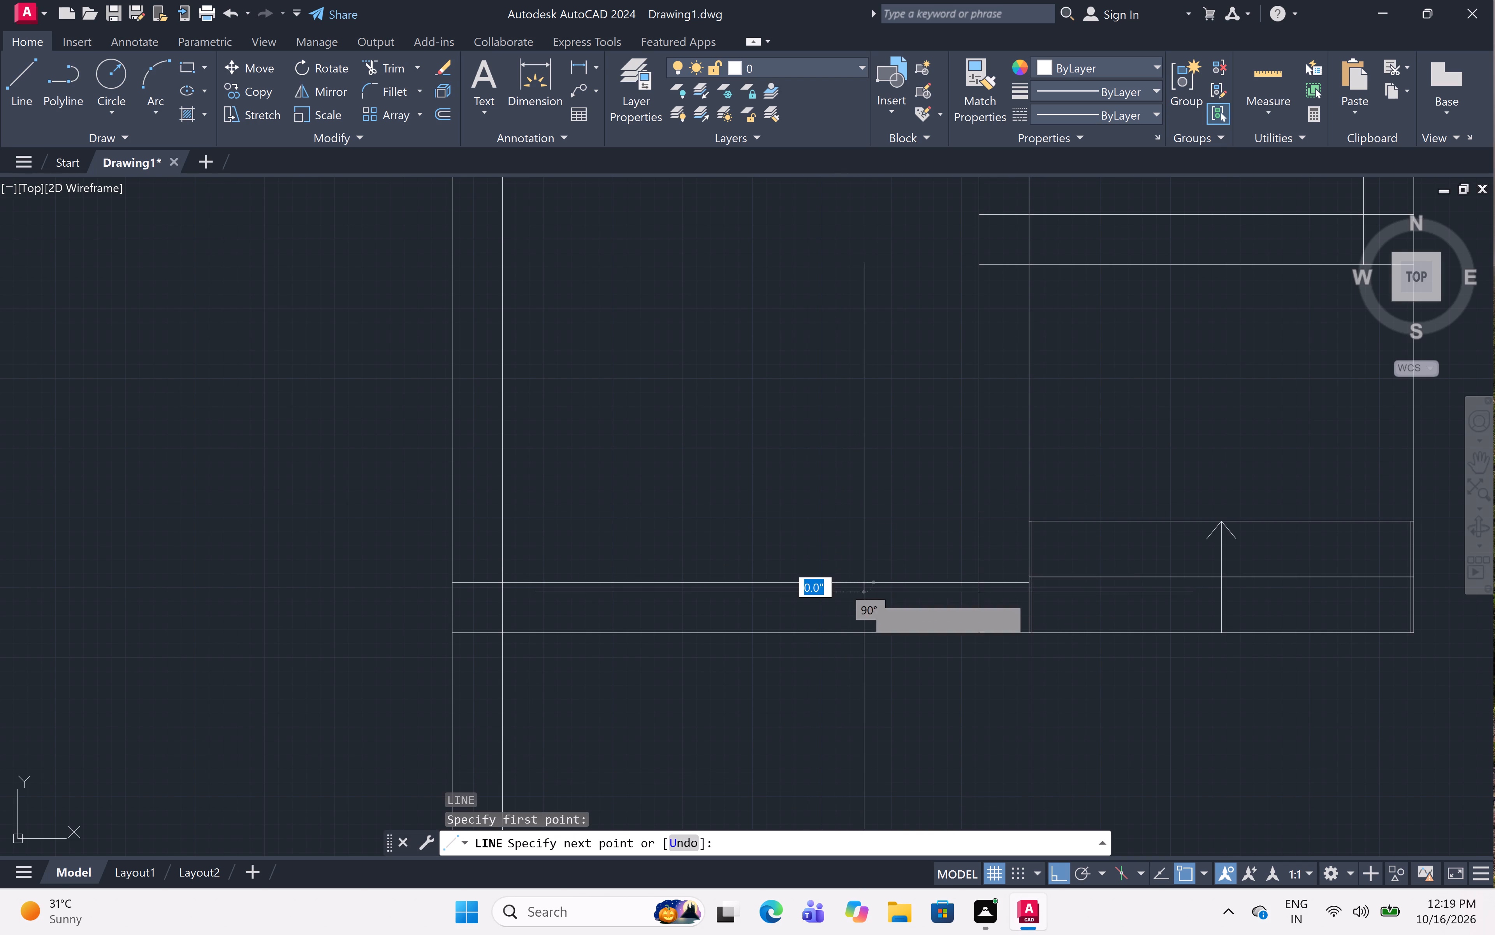
{"action": "left_click", "coordinate": [866, 629]}
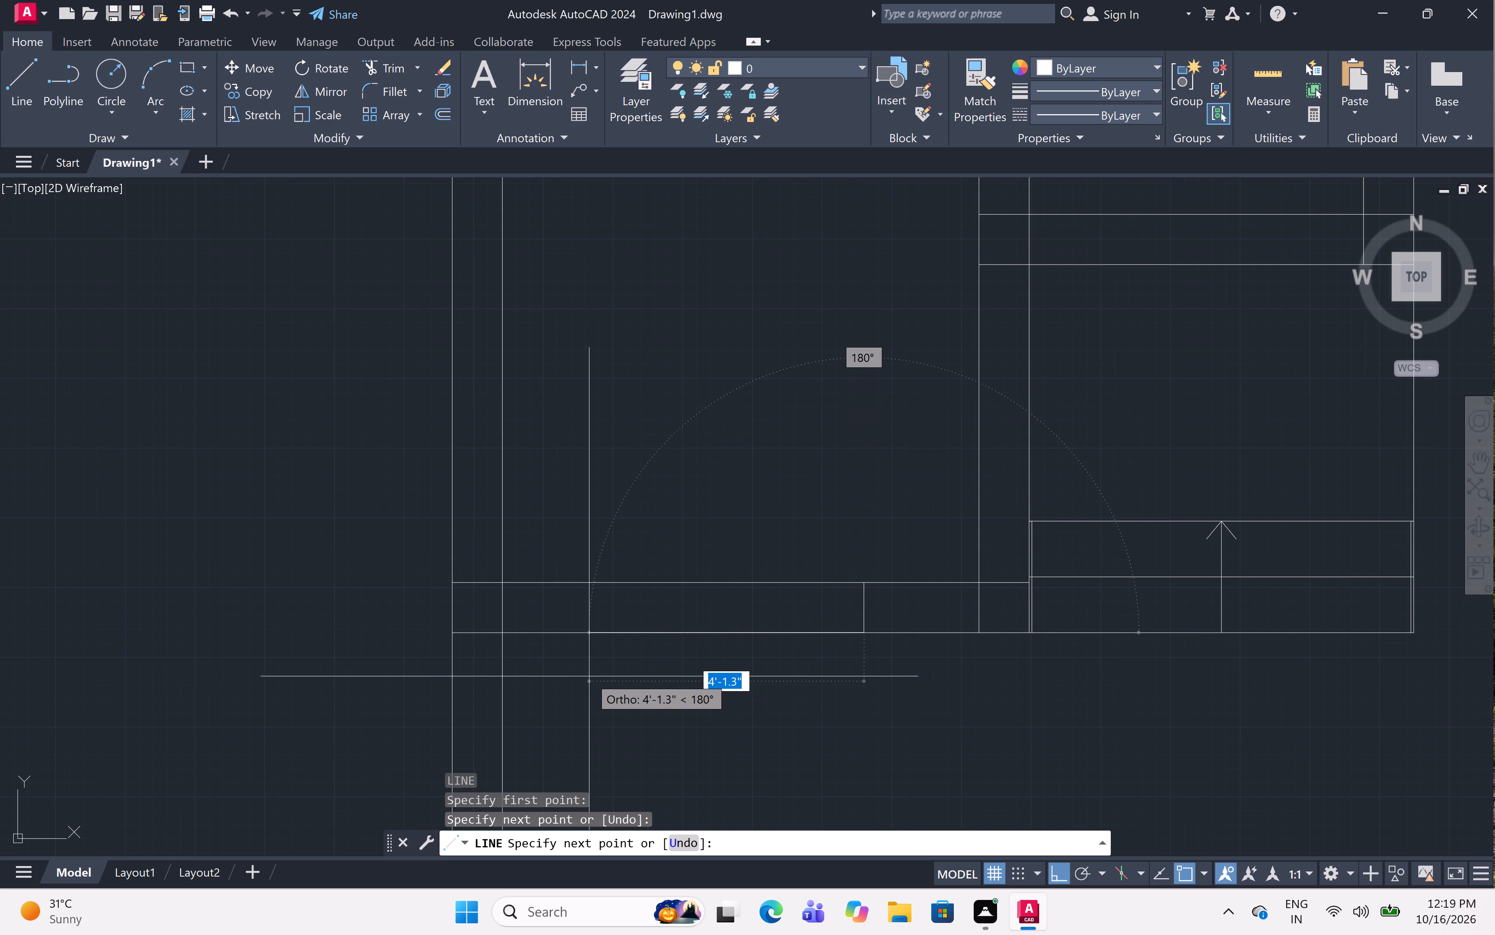
{"action": "type", "text": "4'"}
{"action": "key", "text": "space"}
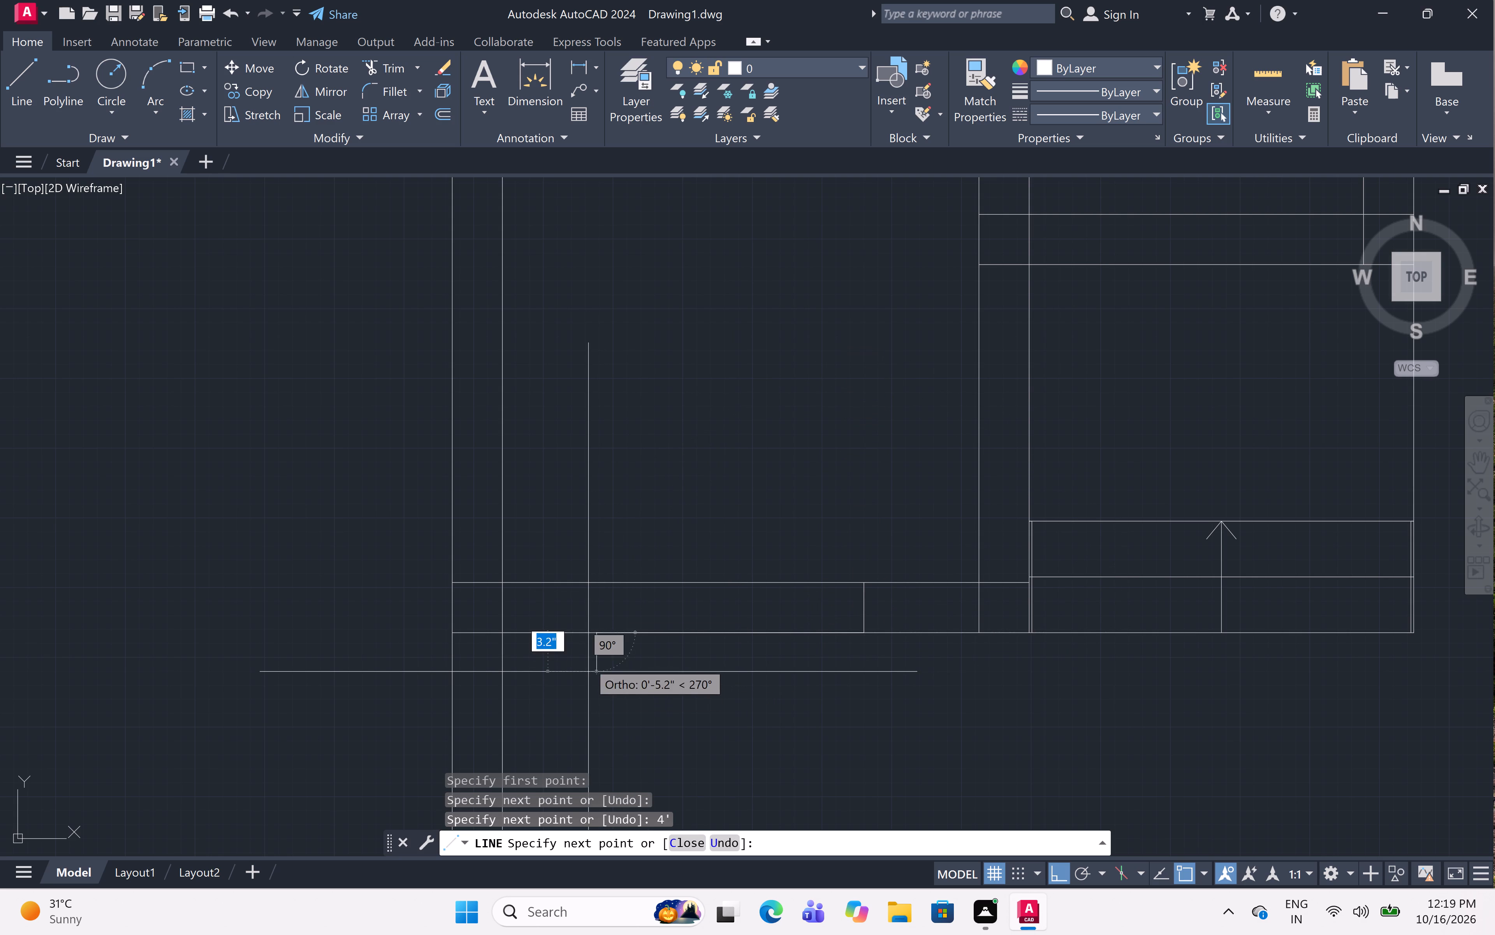
{"action": "left_click", "coordinate": [593, 580]}
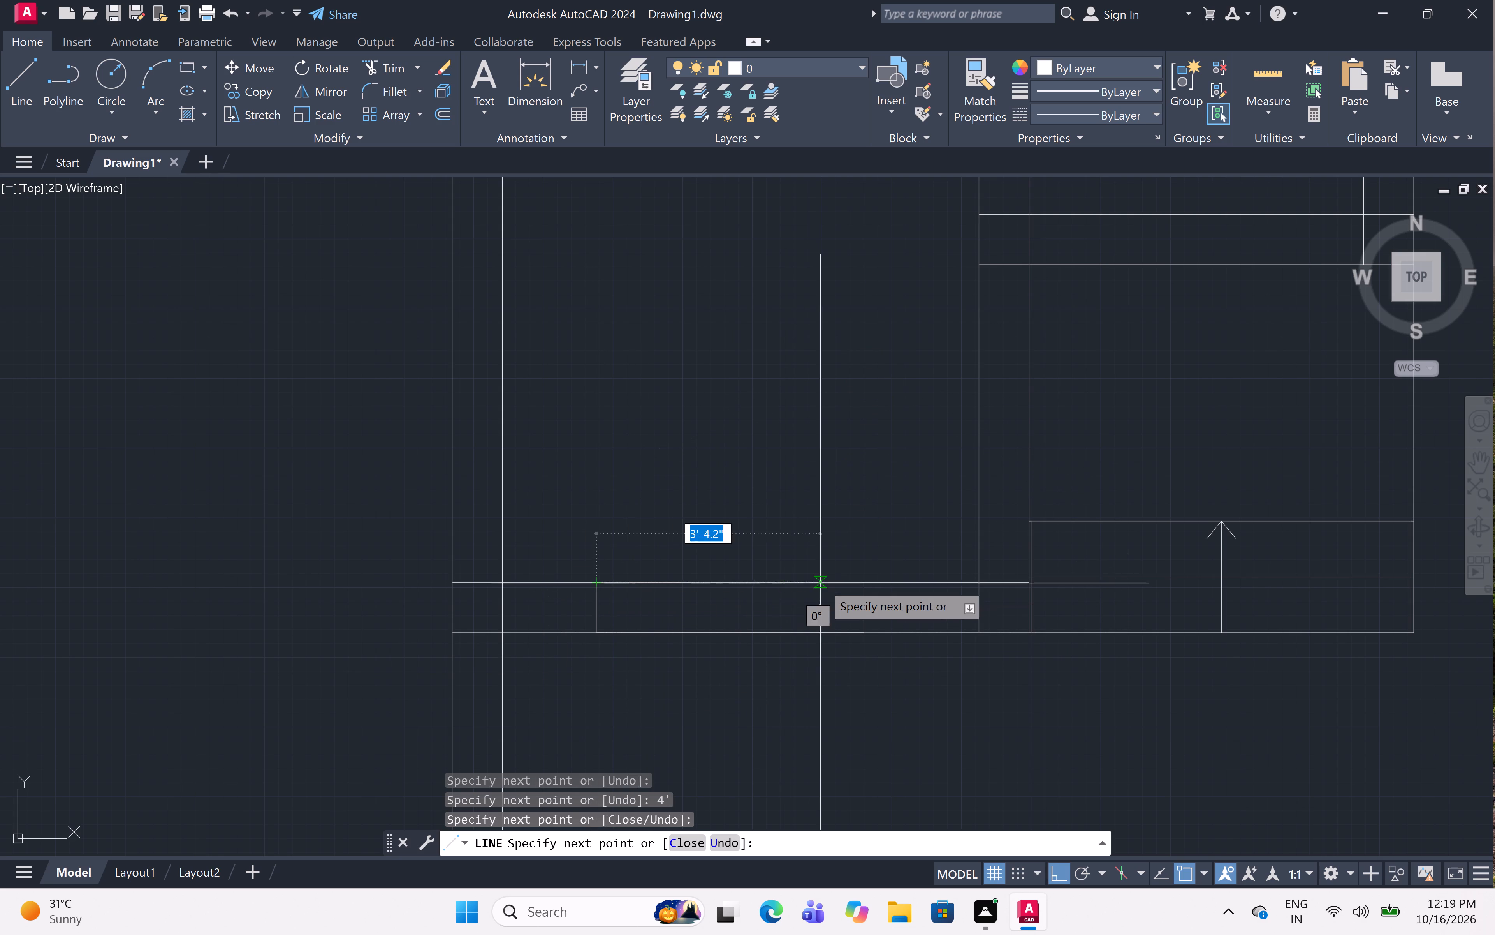
{"action": "left_click", "coordinate": [860, 583]}
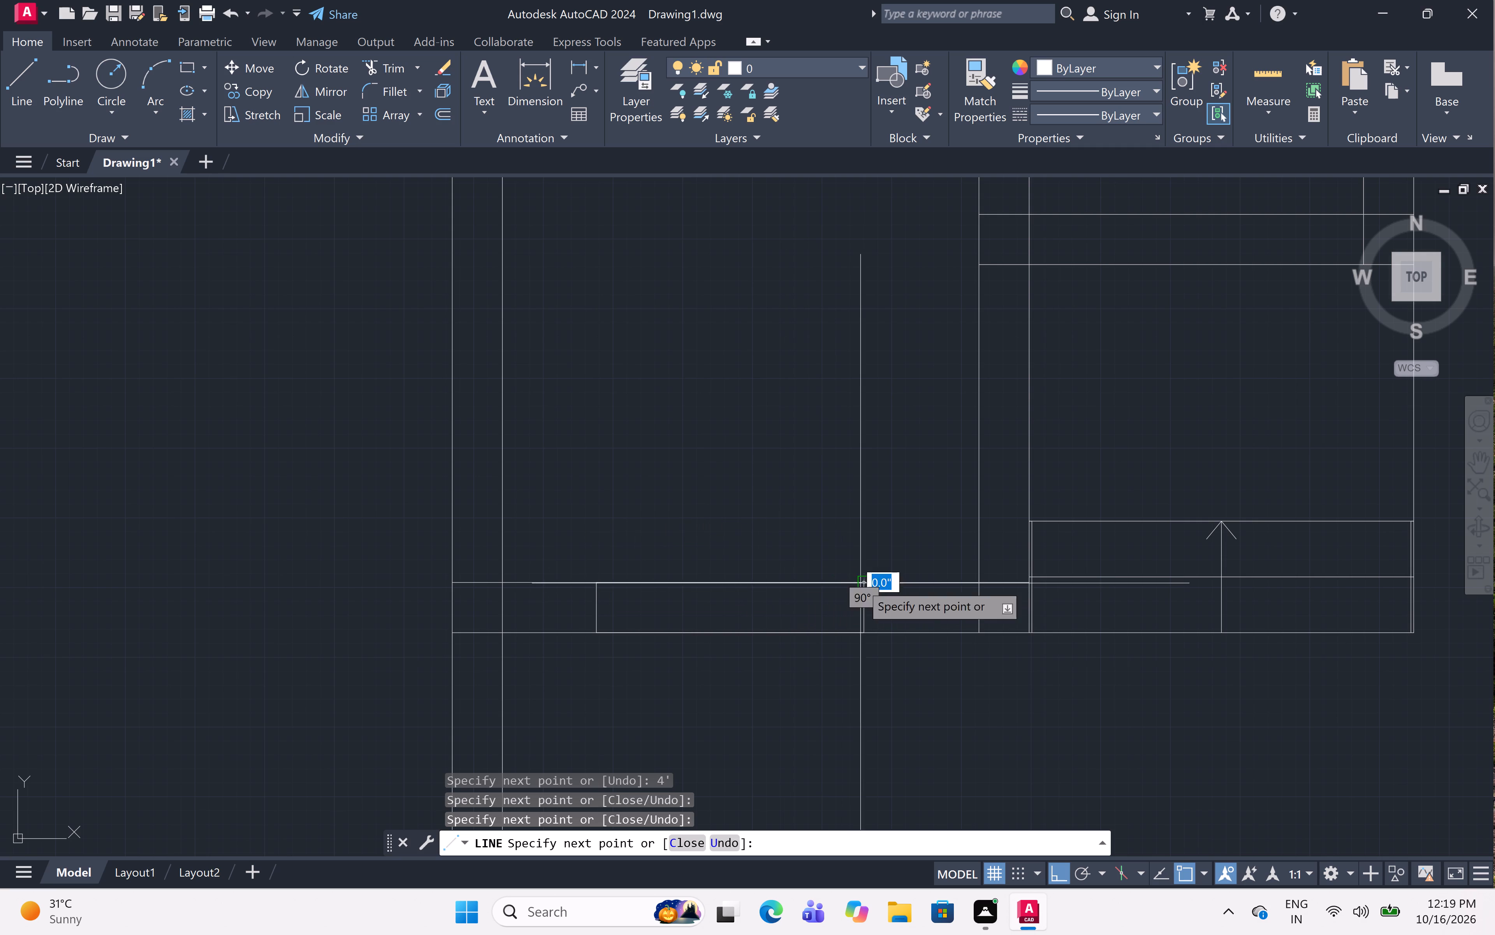
{"action": "key", "text": "Escape"}
Draw a 4' wide opening outline in the bottom outer 9" wall of the lower-left room.
{"action": "scroll", "coordinate": [871, 494], "scroll_direction": "down", "scroll_amount": 4}
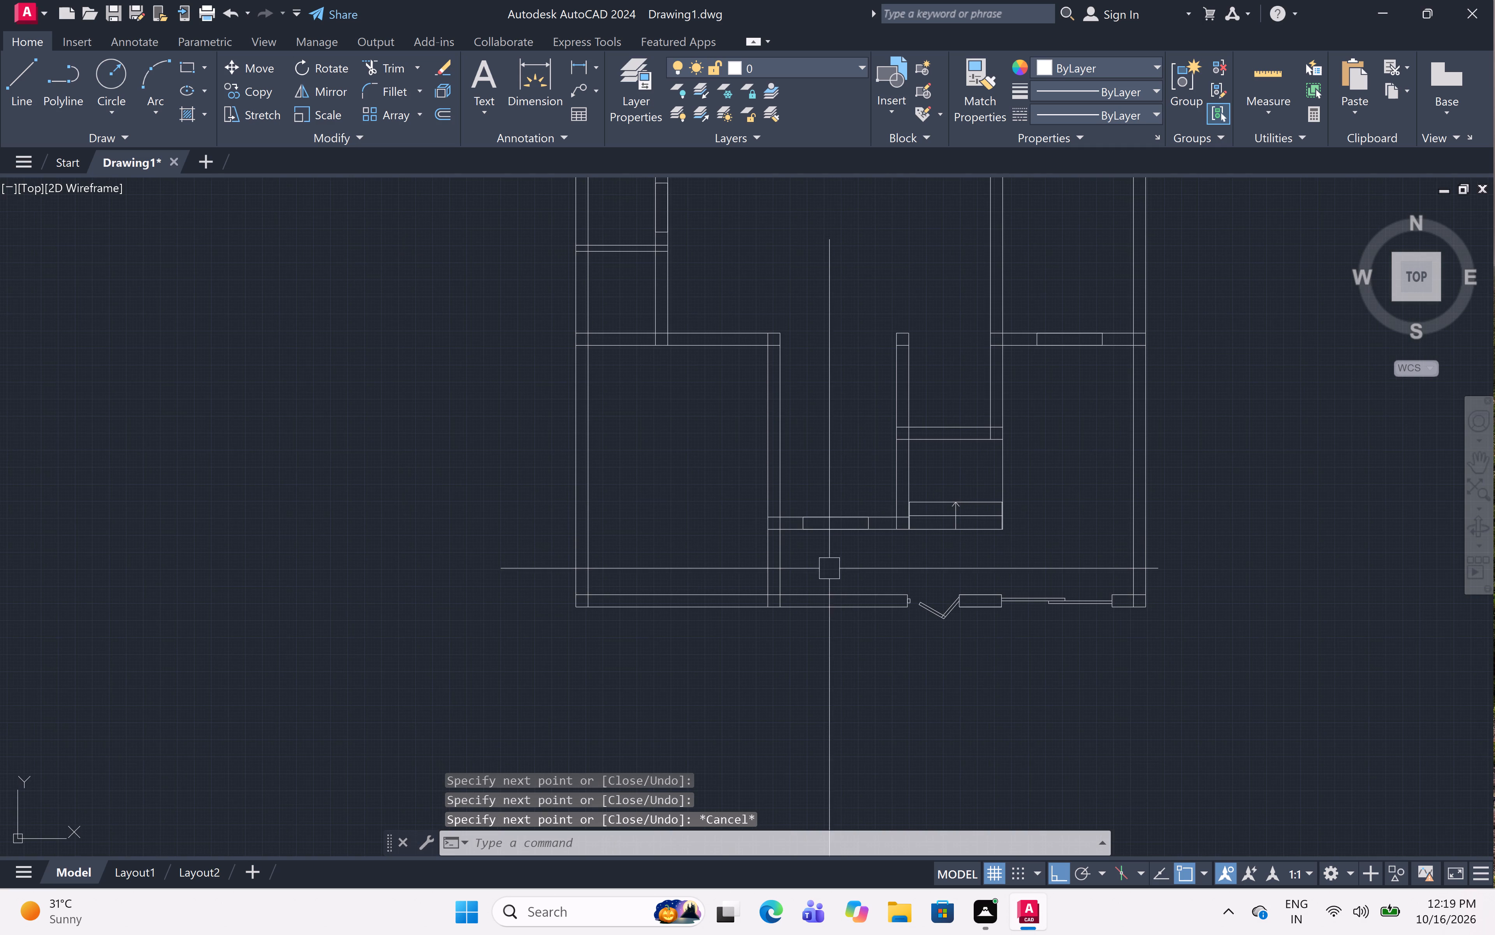
{"action": "scroll", "coordinate": [659, 609], "scroll_direction": "up", "scroll_amount": 2}
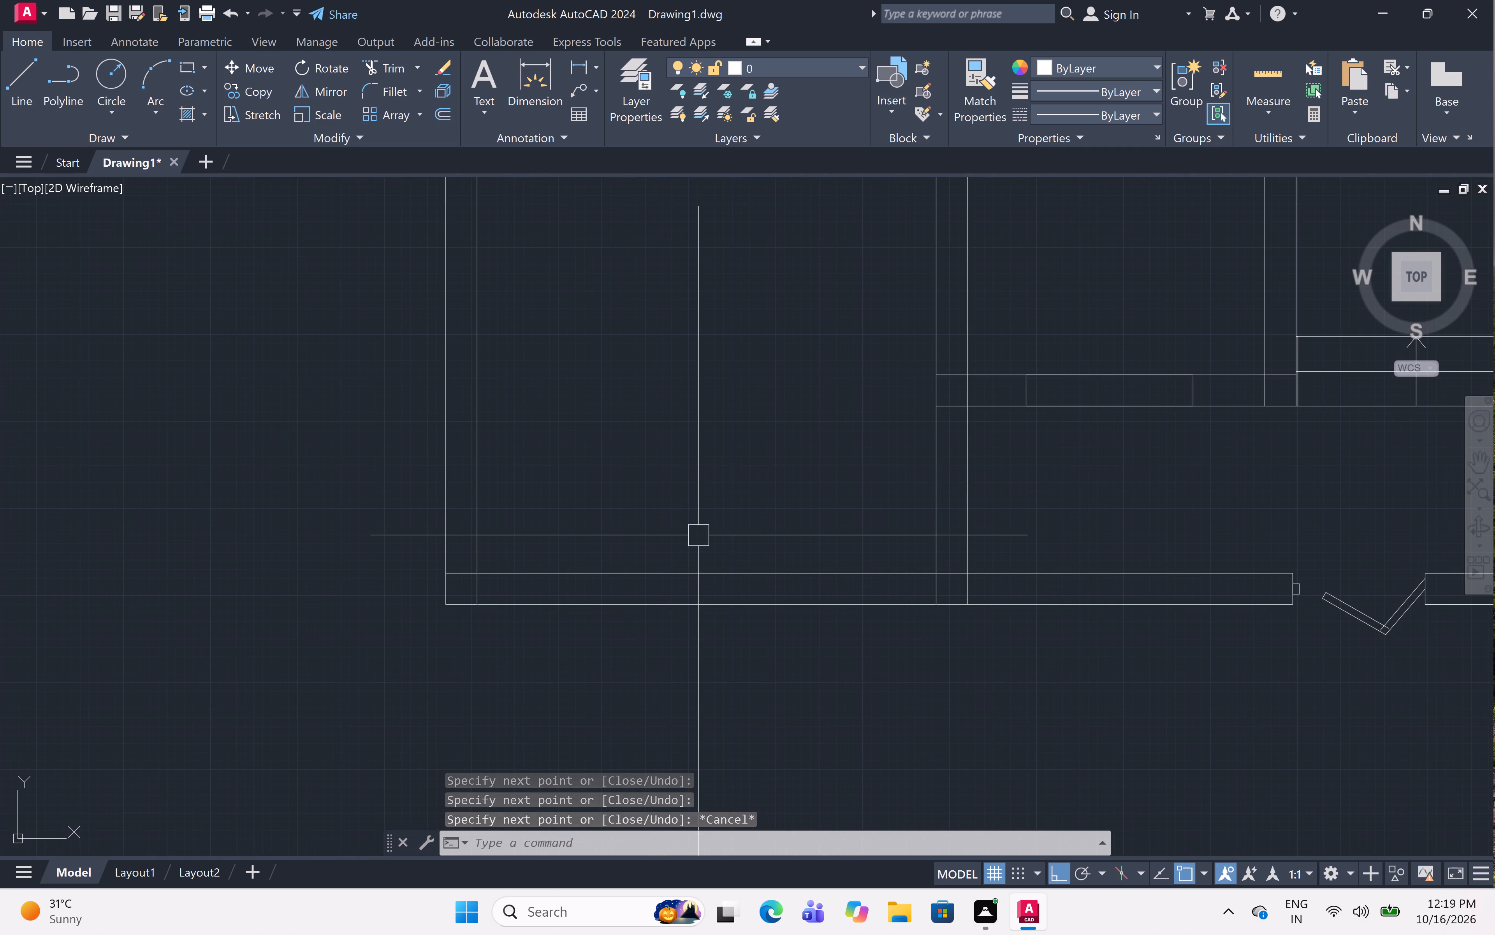
{"action": "key", "text": "l"}
{"action": "key", "text": "space"}
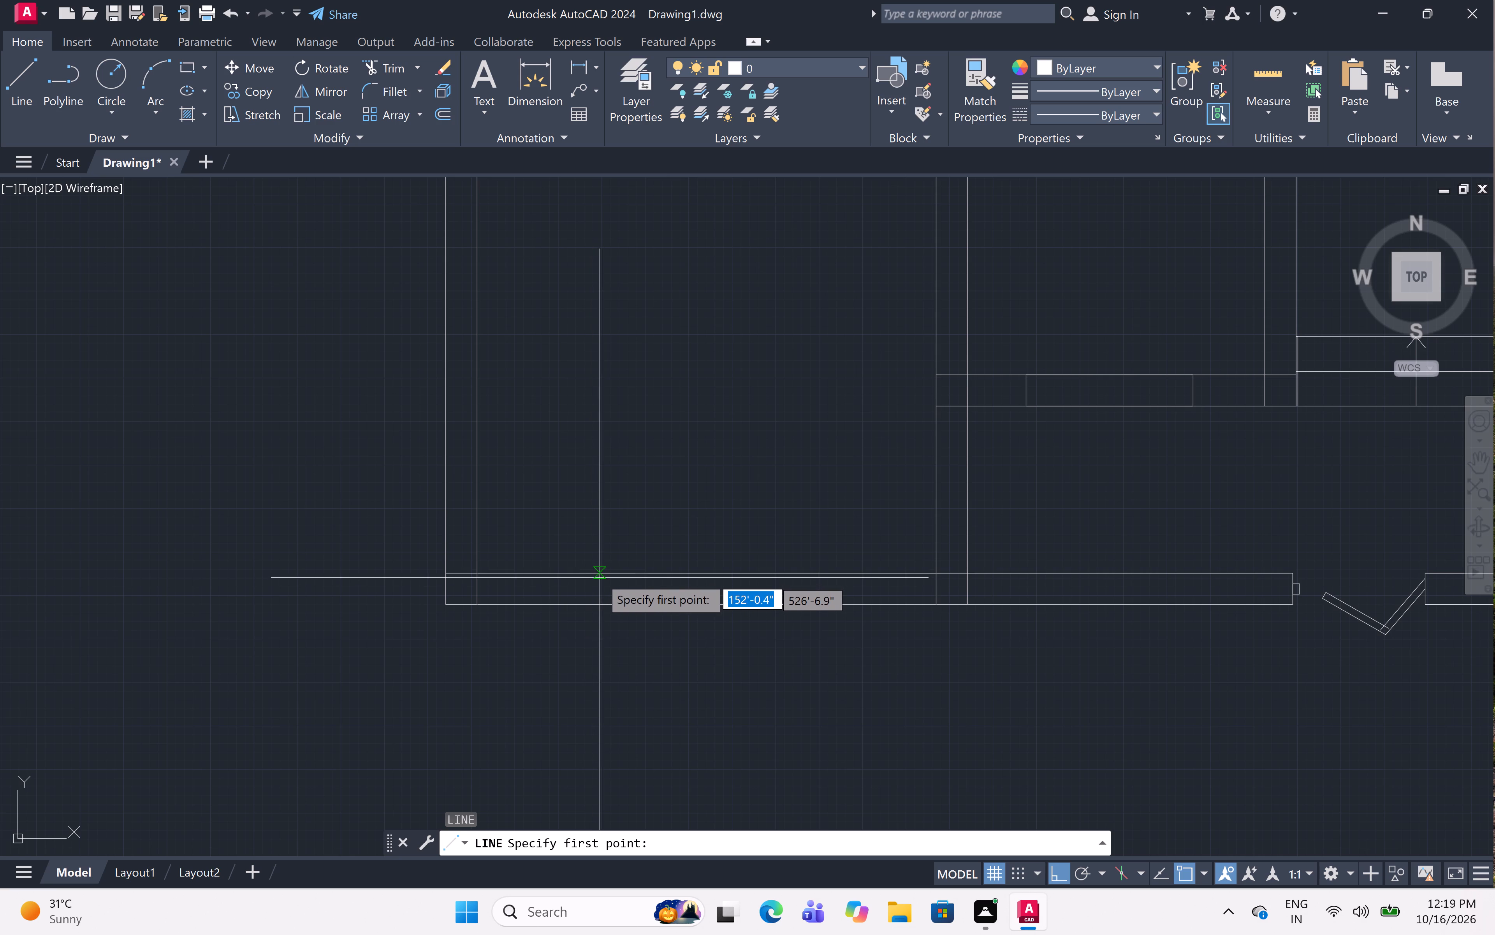
{"action": "left_click", "coordinate": [600, 573]}
{"action": "left_click", "coordinate": [600, 605]}
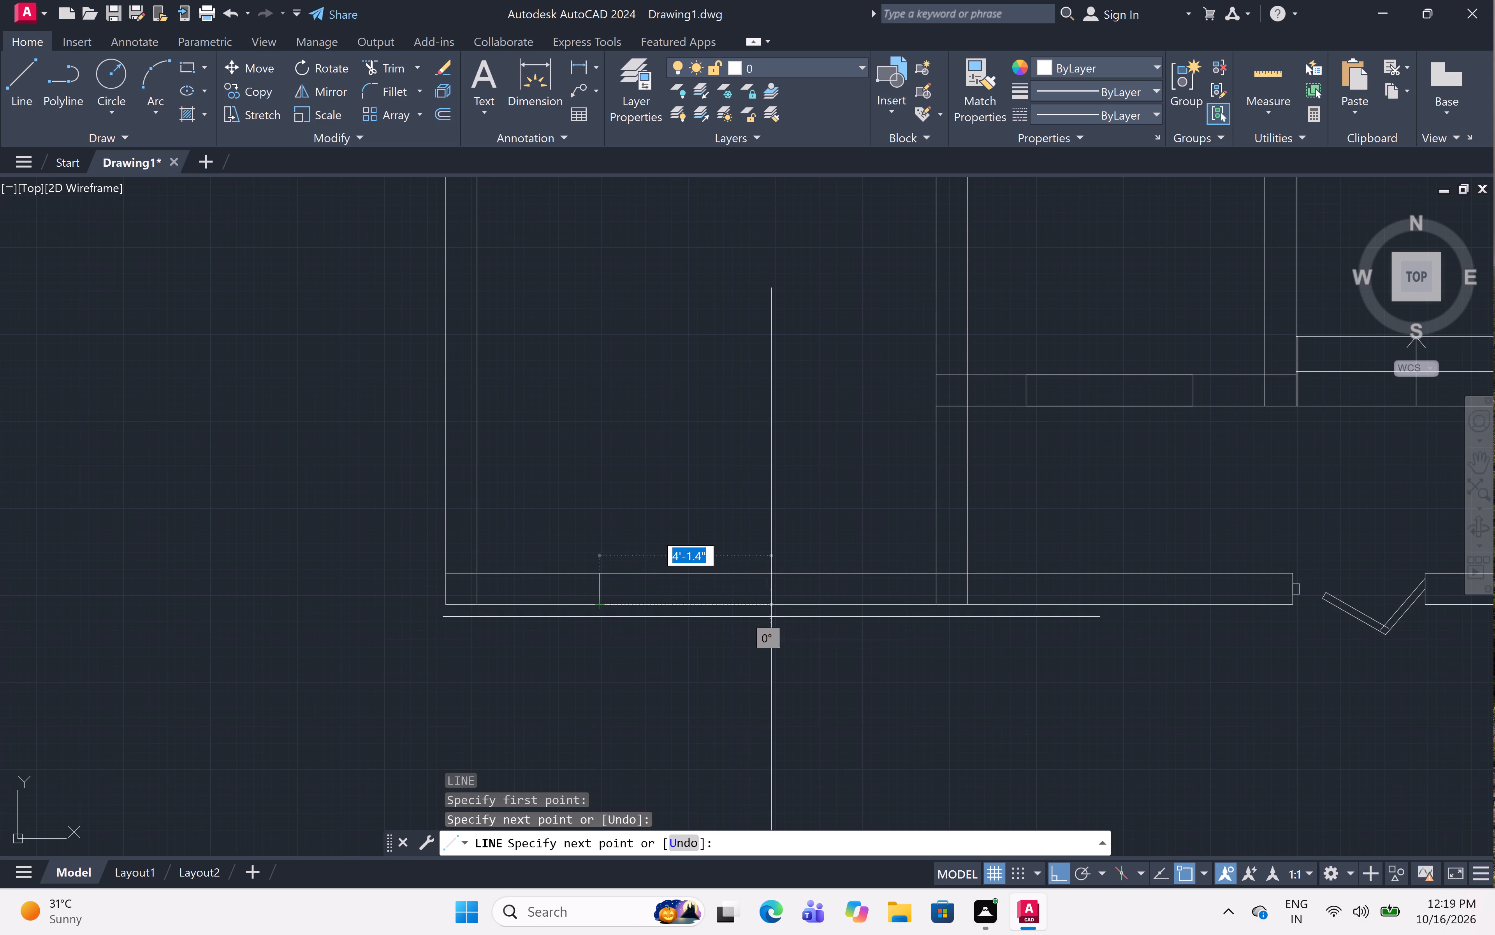
{"action": "type", "text": "4'"}
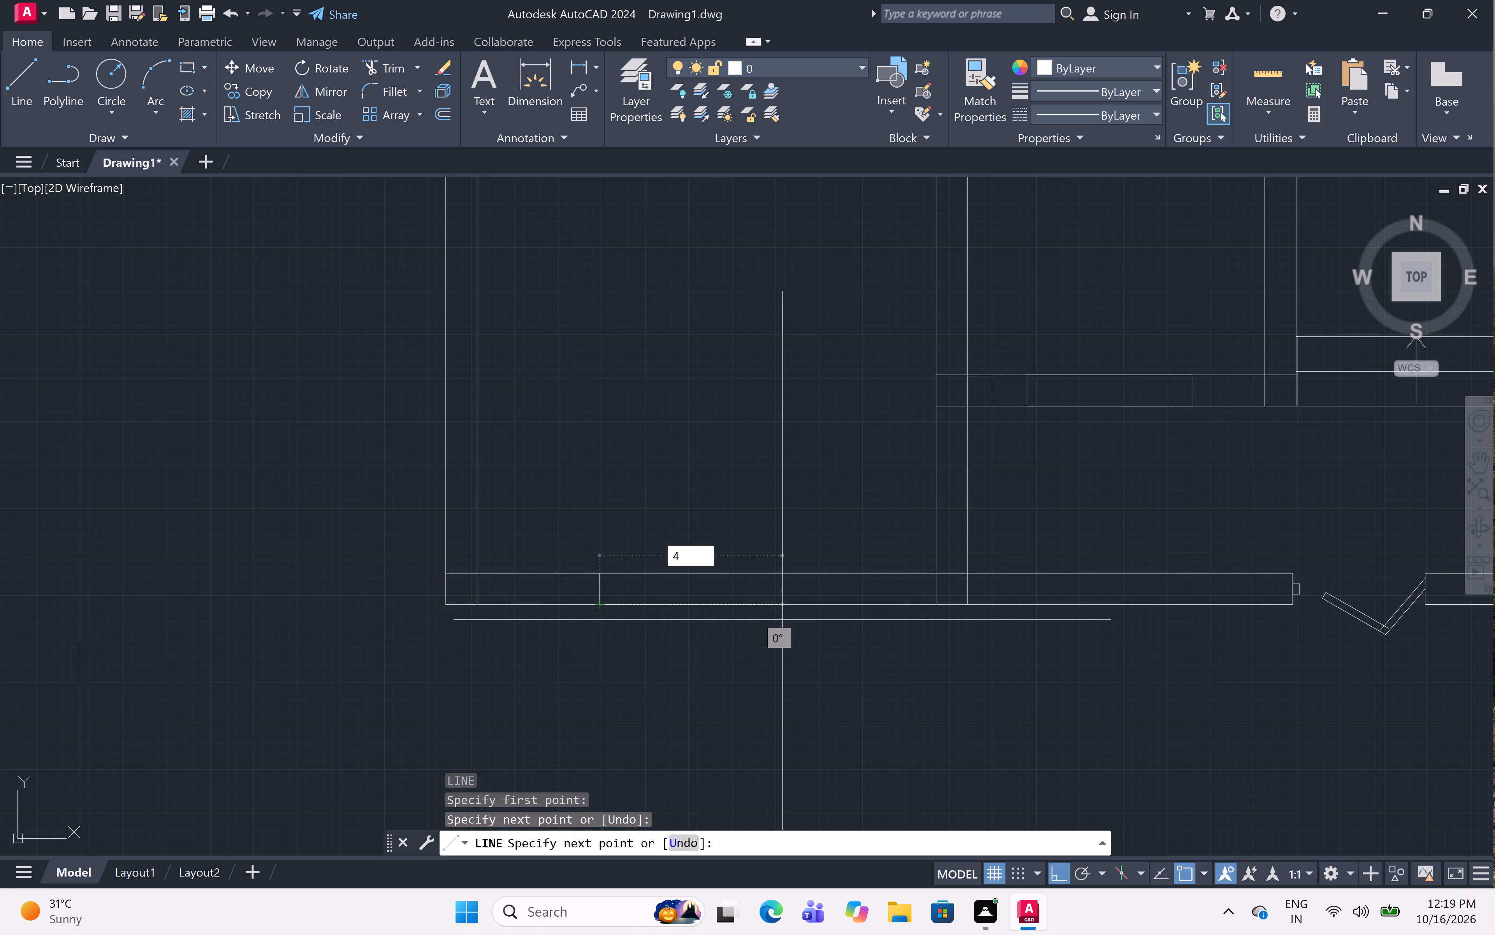
{"action": "key", "text": "space"}
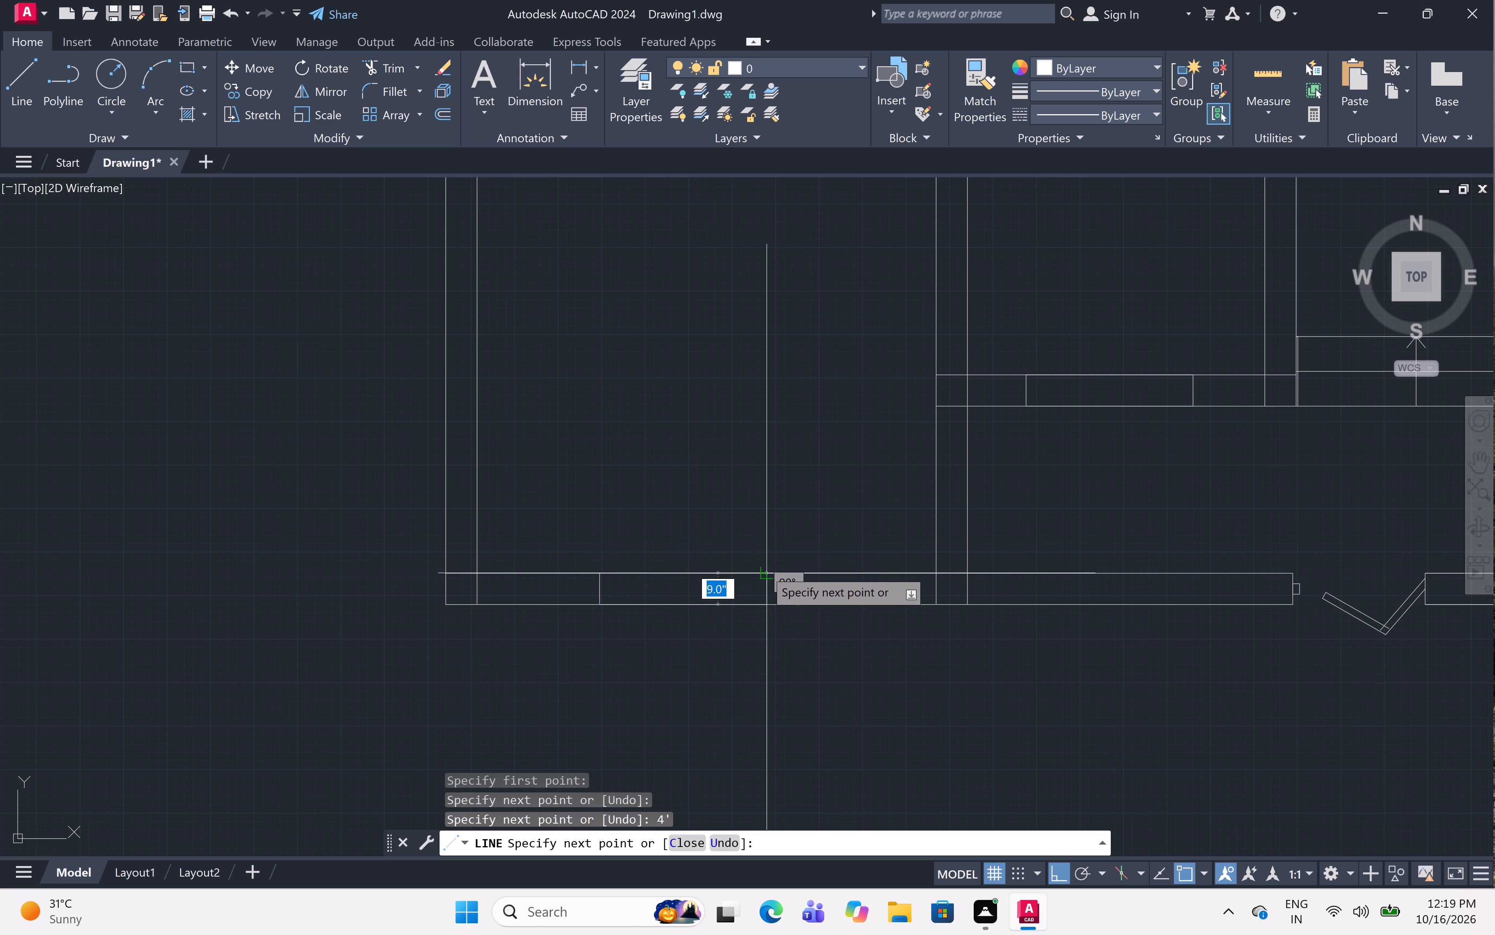
{"action": "left_click", "coordinate": [766, 573]}
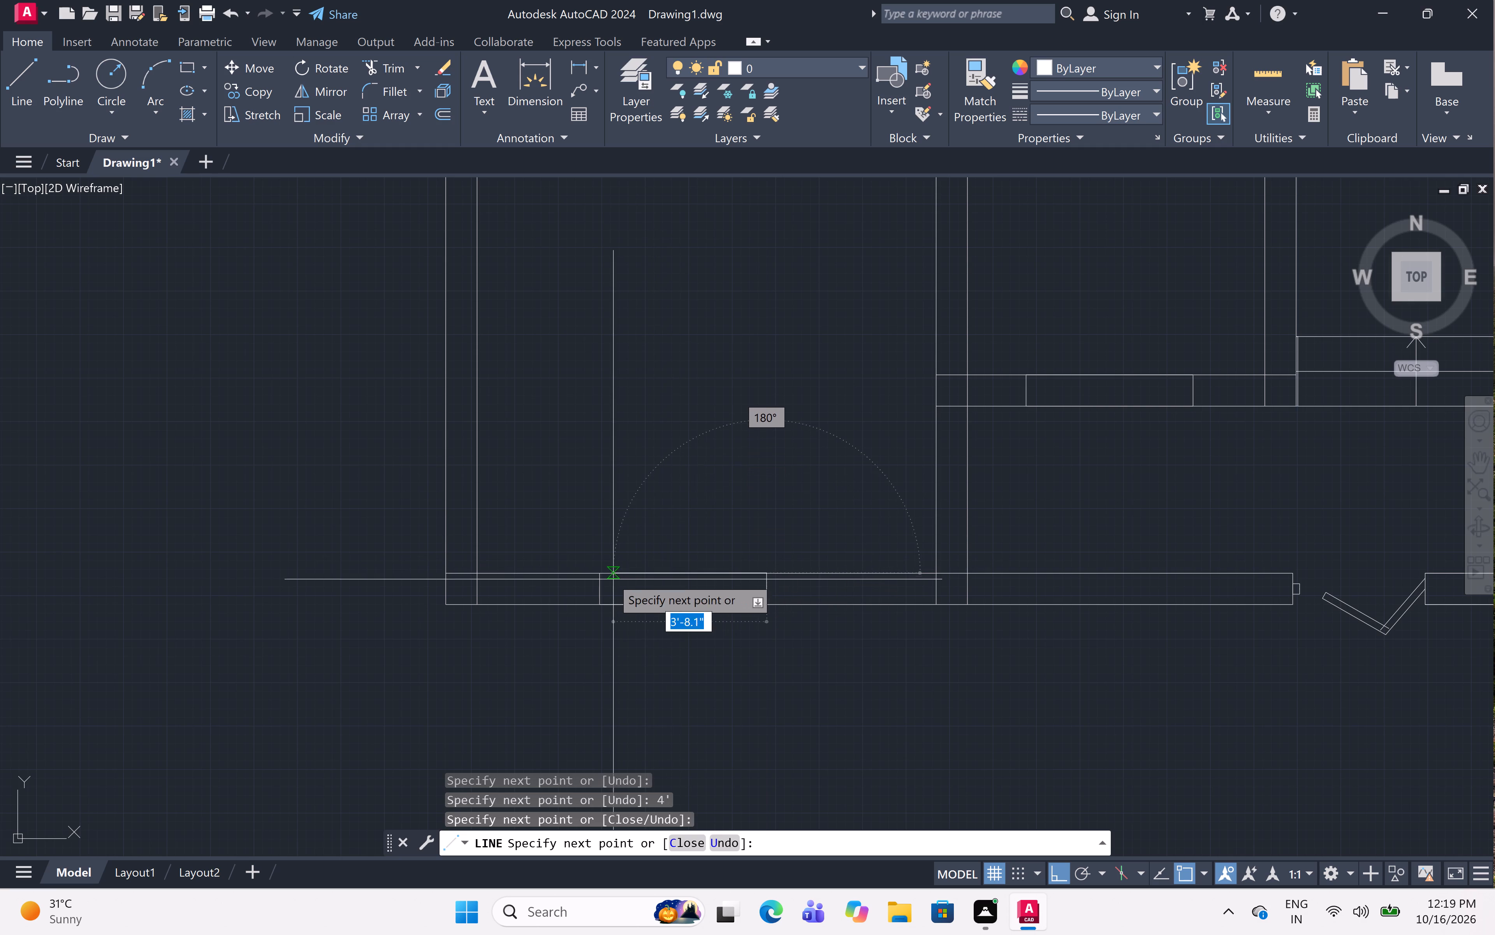
{"action": "left_click", "coordinate": [603, 570]}
{"action": "key", "text": "Escape"}
Offset both long edges of the opening in the upper-left room's lower 9" wall inward by 3.5".
{"action": "scroll", "coordinate": [647, 557], "scroll_direction": "down", "scroll_amount": 4}
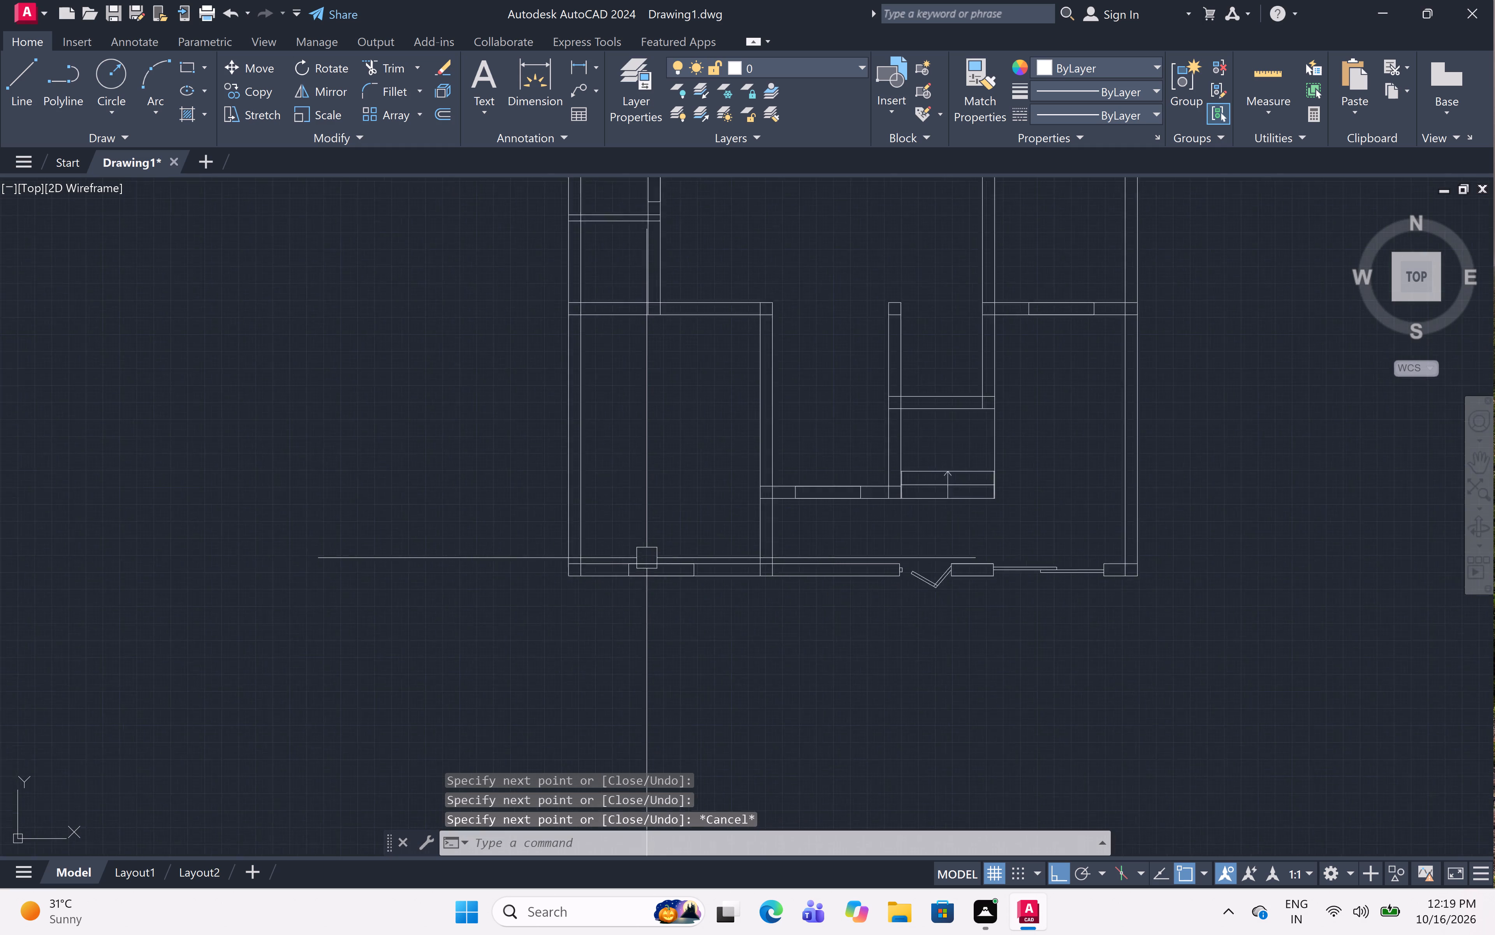
{"action": "middle_click_drag", "start_coordinate": [654, 543], "coordinate": [640, 575]}
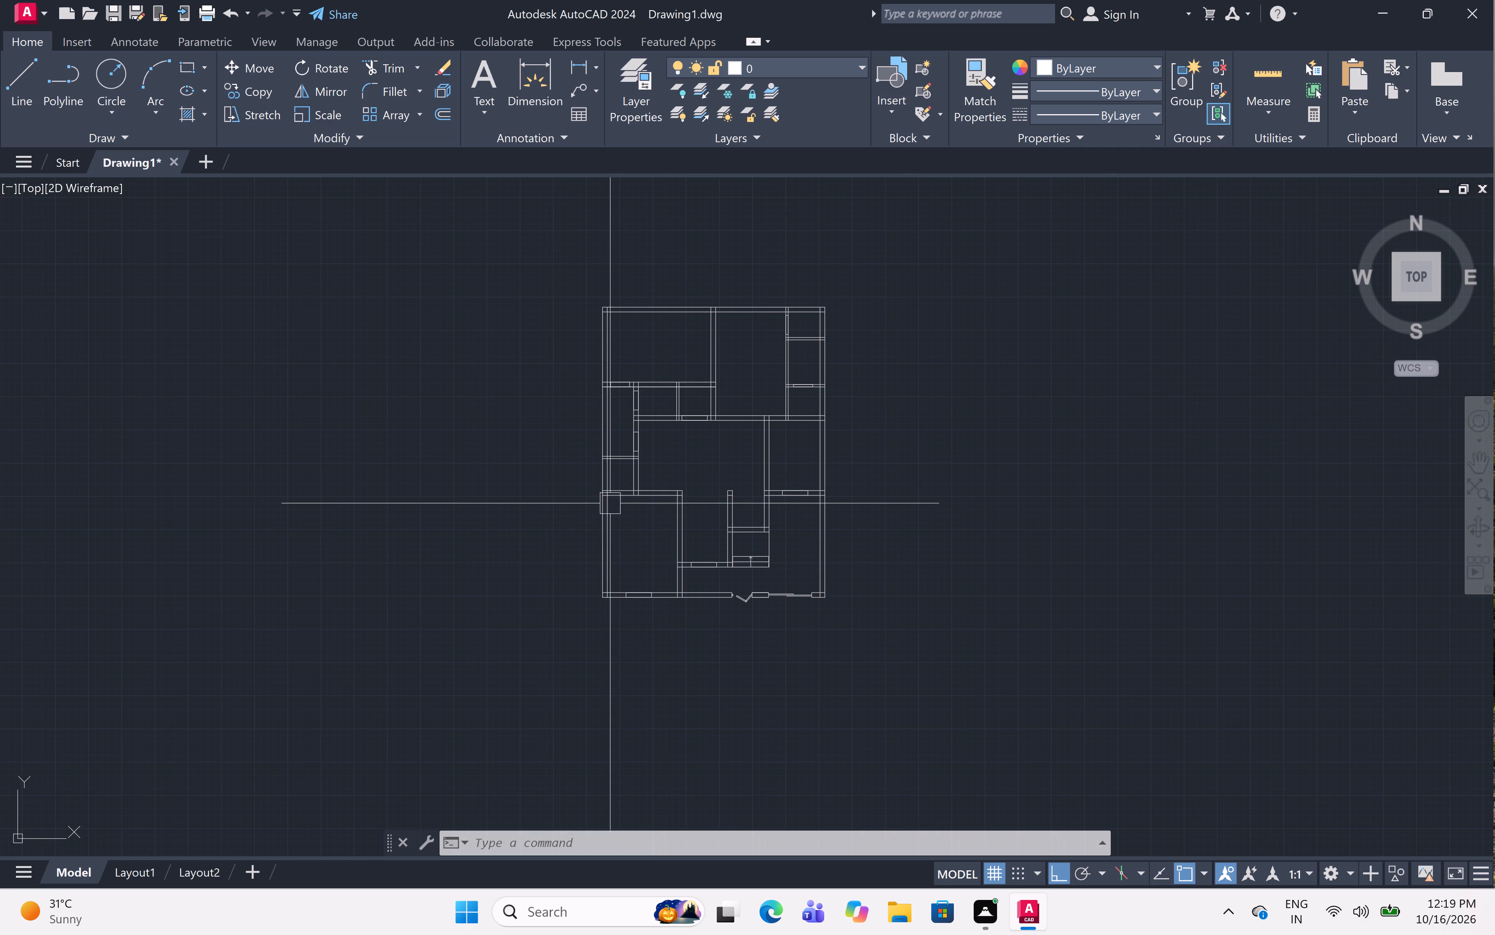
{"action": "scroll", "coordinate": [623, 362], "scroll_direction": "up", "scroll_amount": 5}
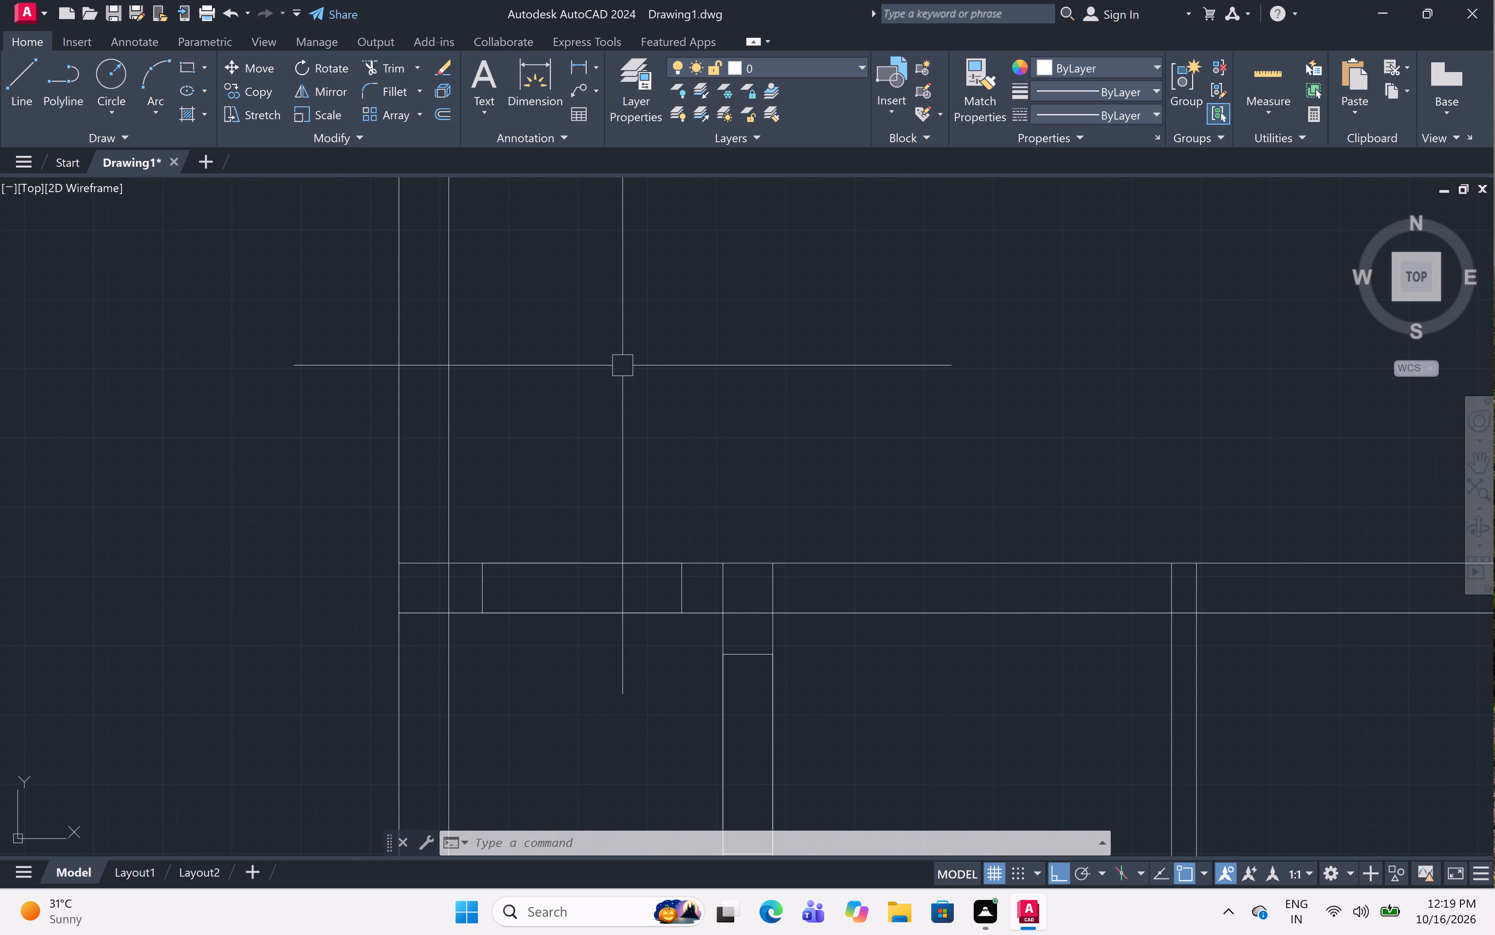
{"action": "type", "text": "off 1"}
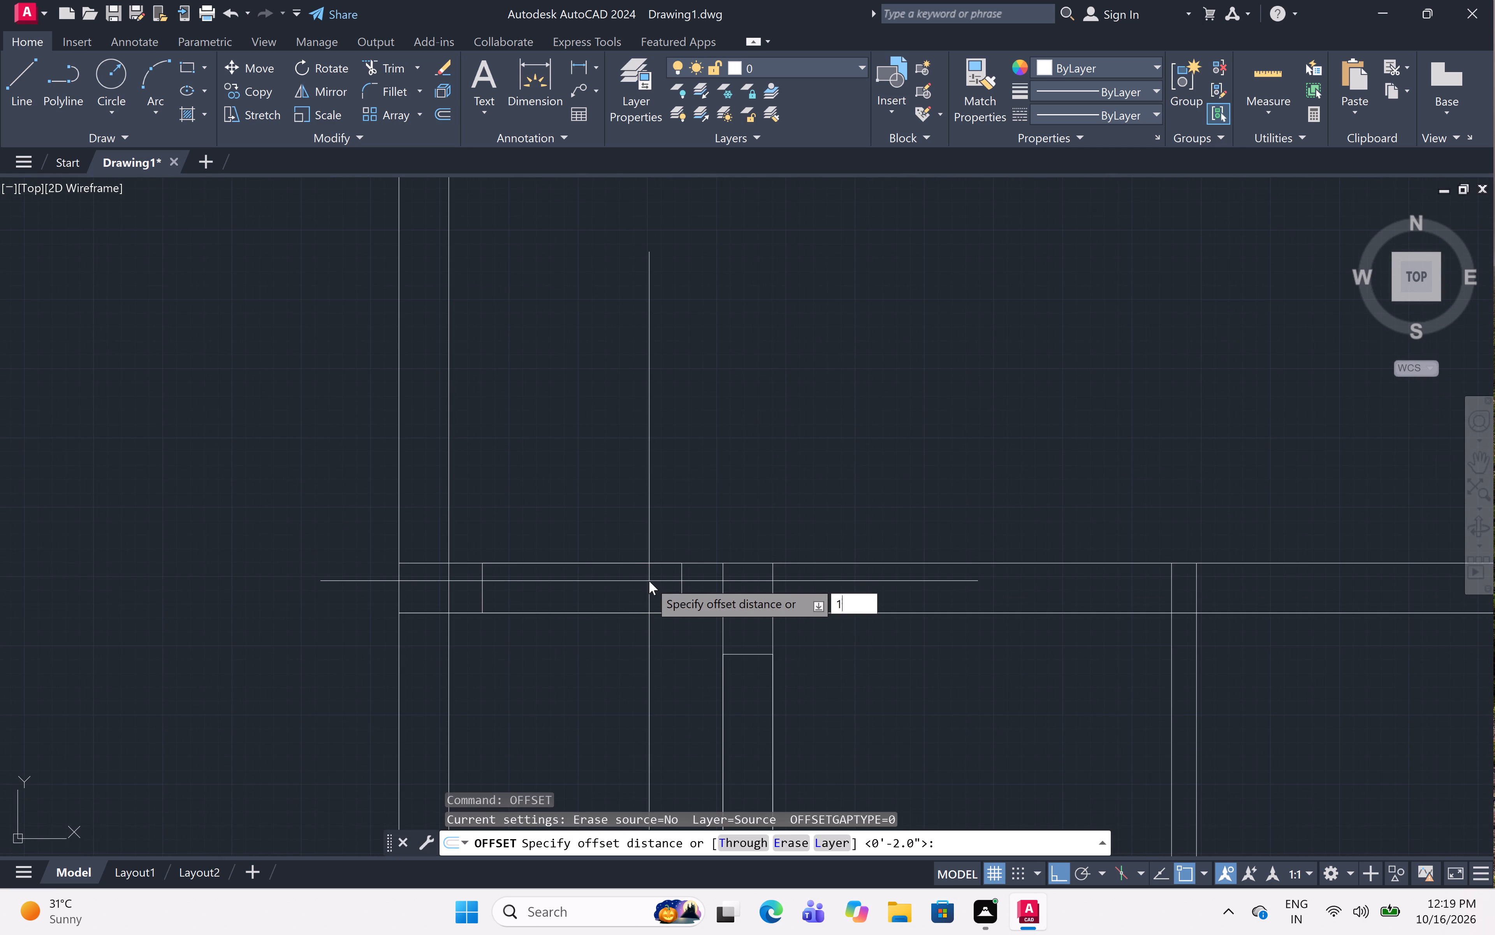
{"action": "key", "text": "BackSpace"}
{"action": "key", "text": "3"}
{"action": "type", "text": ".5"}
{"action": "type", "text": "\""}
{"action": "key", "text": "space"}
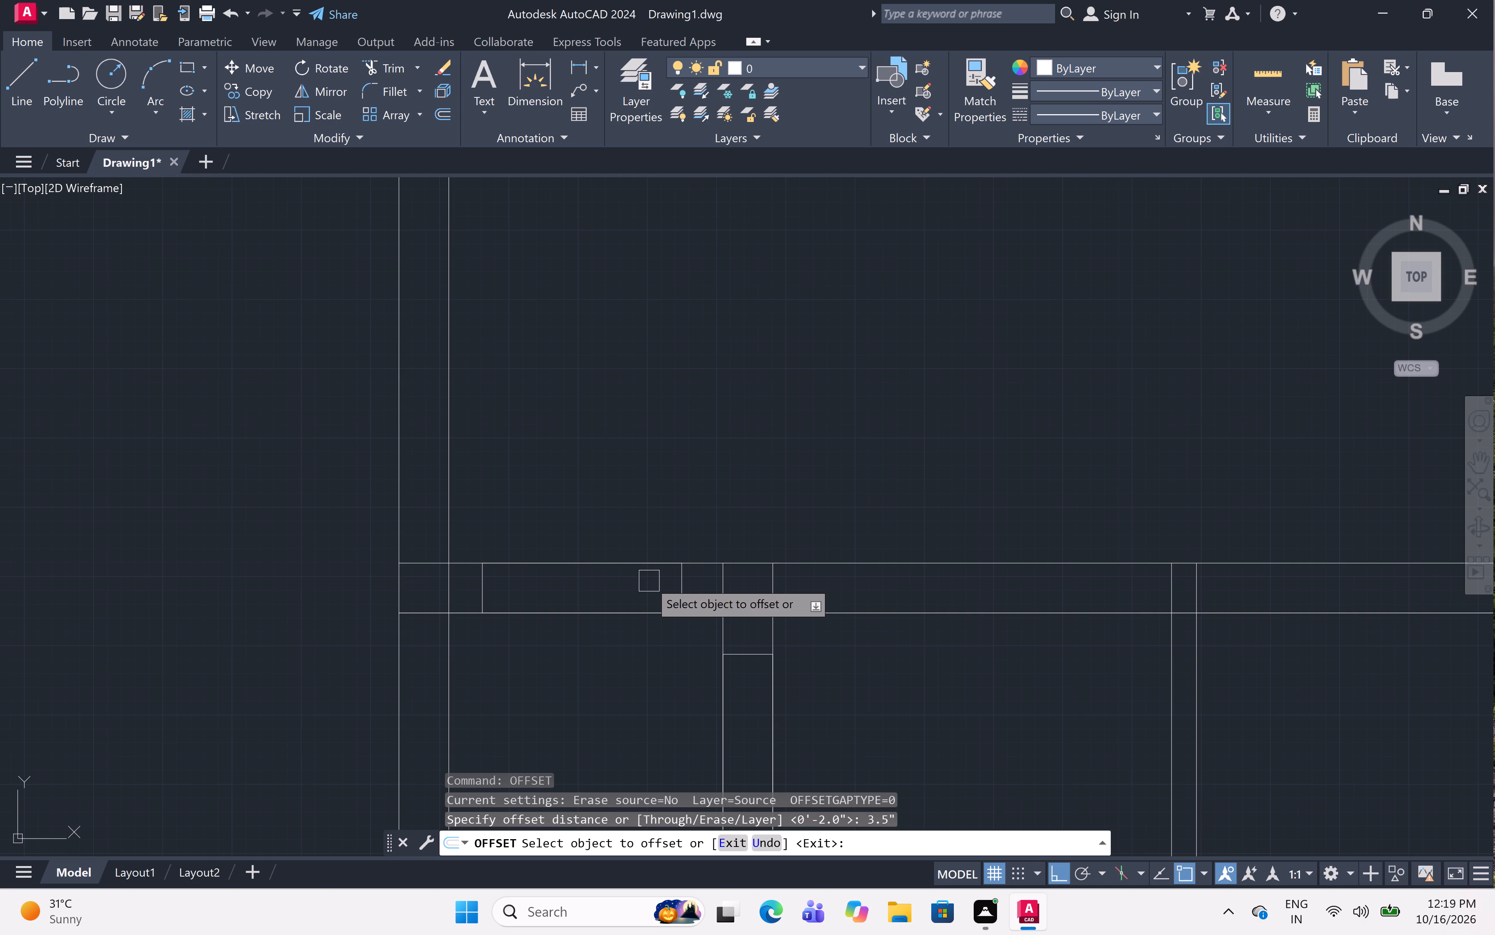
{"action": "left_click_drag", "start_coordinate": [589, 556], "coordinate": [589, 562]}
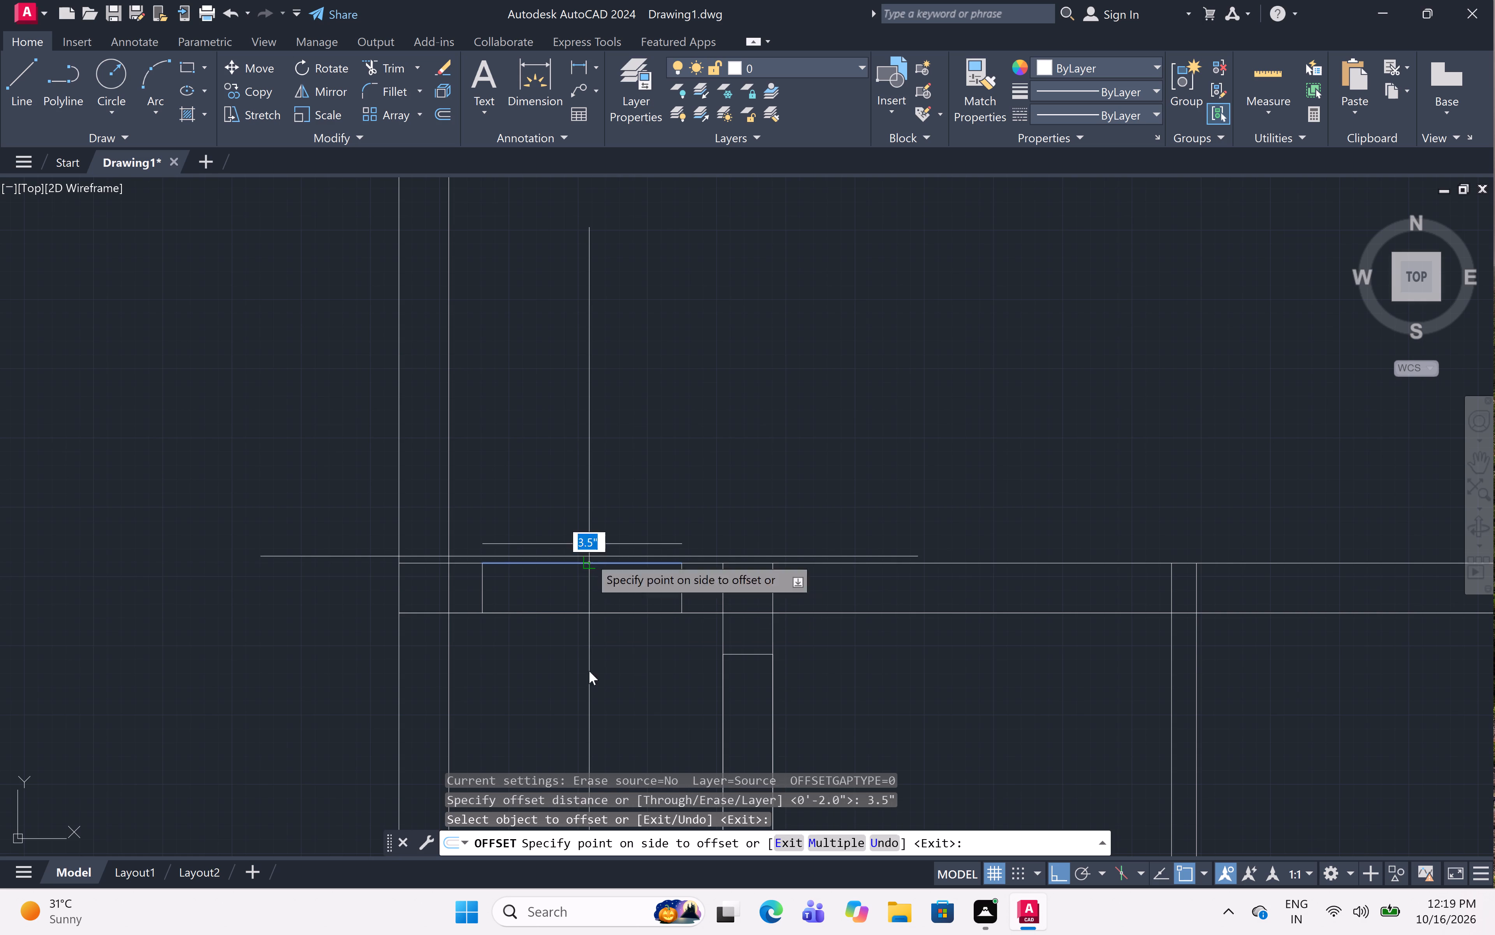
{"action": "left_click", "coordinate": [589, 686]}
{"action": "left_click", "coordinate": [580, 612]}
{"action": "left_click", "coordinate": [580, 529]}
Offset both long edges of the upper opening in the left interior vertical 9" wall inward by 3.5".
{"action": "scroll", "coordinate": [572, 535], "scroll_direction": "down", "scroll_amount": 5}
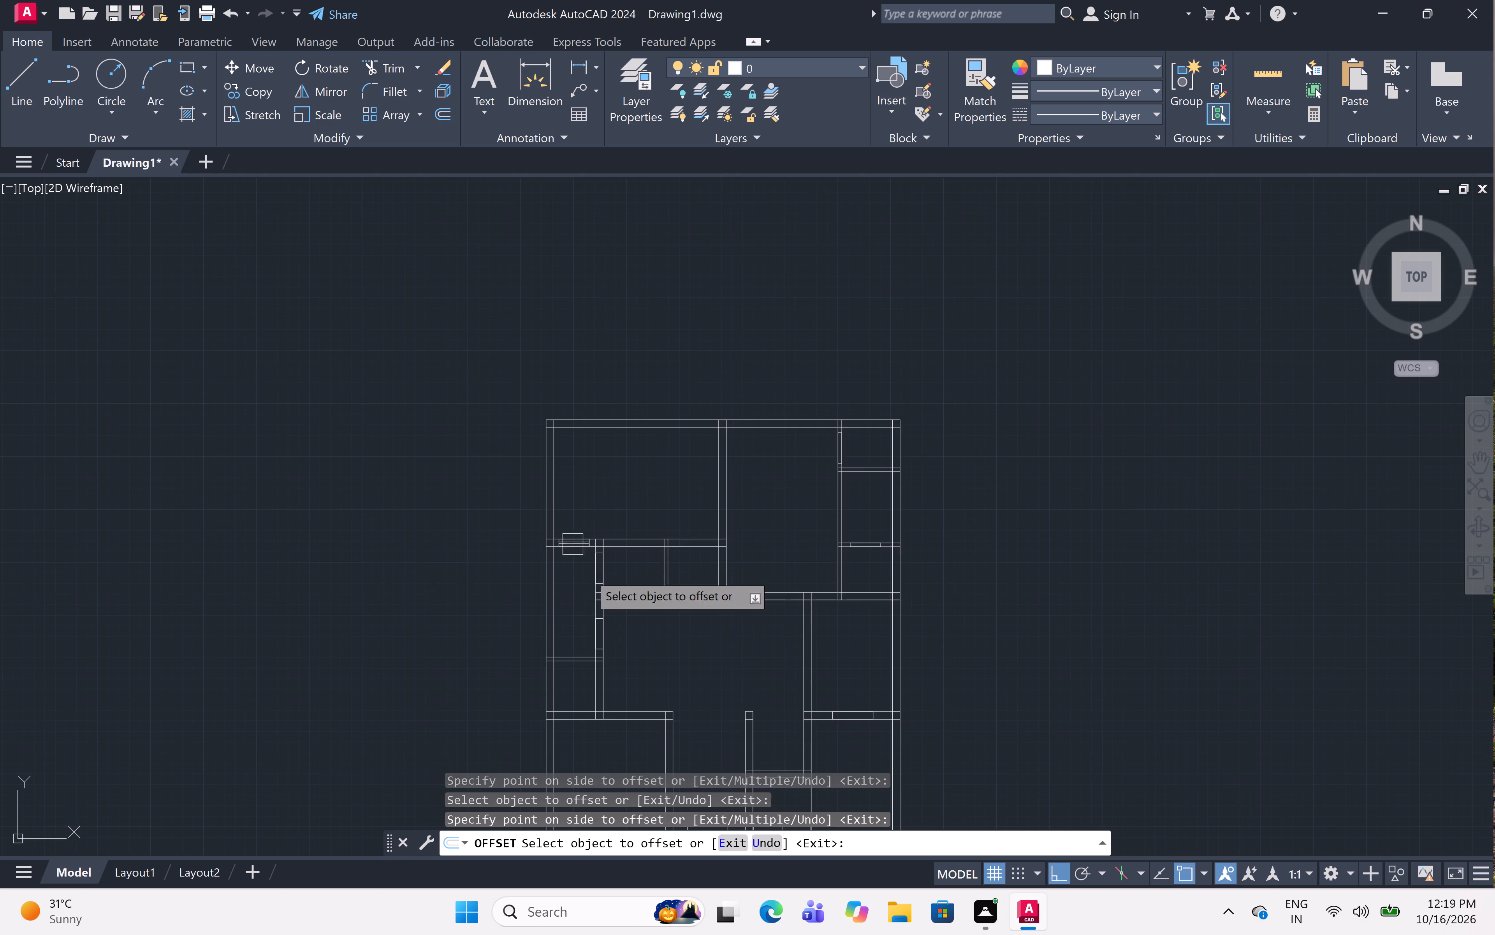
{"action": "scroll", "coordinate": [596, 587], "scroll_direction": "up", "scroll_amount": 5}
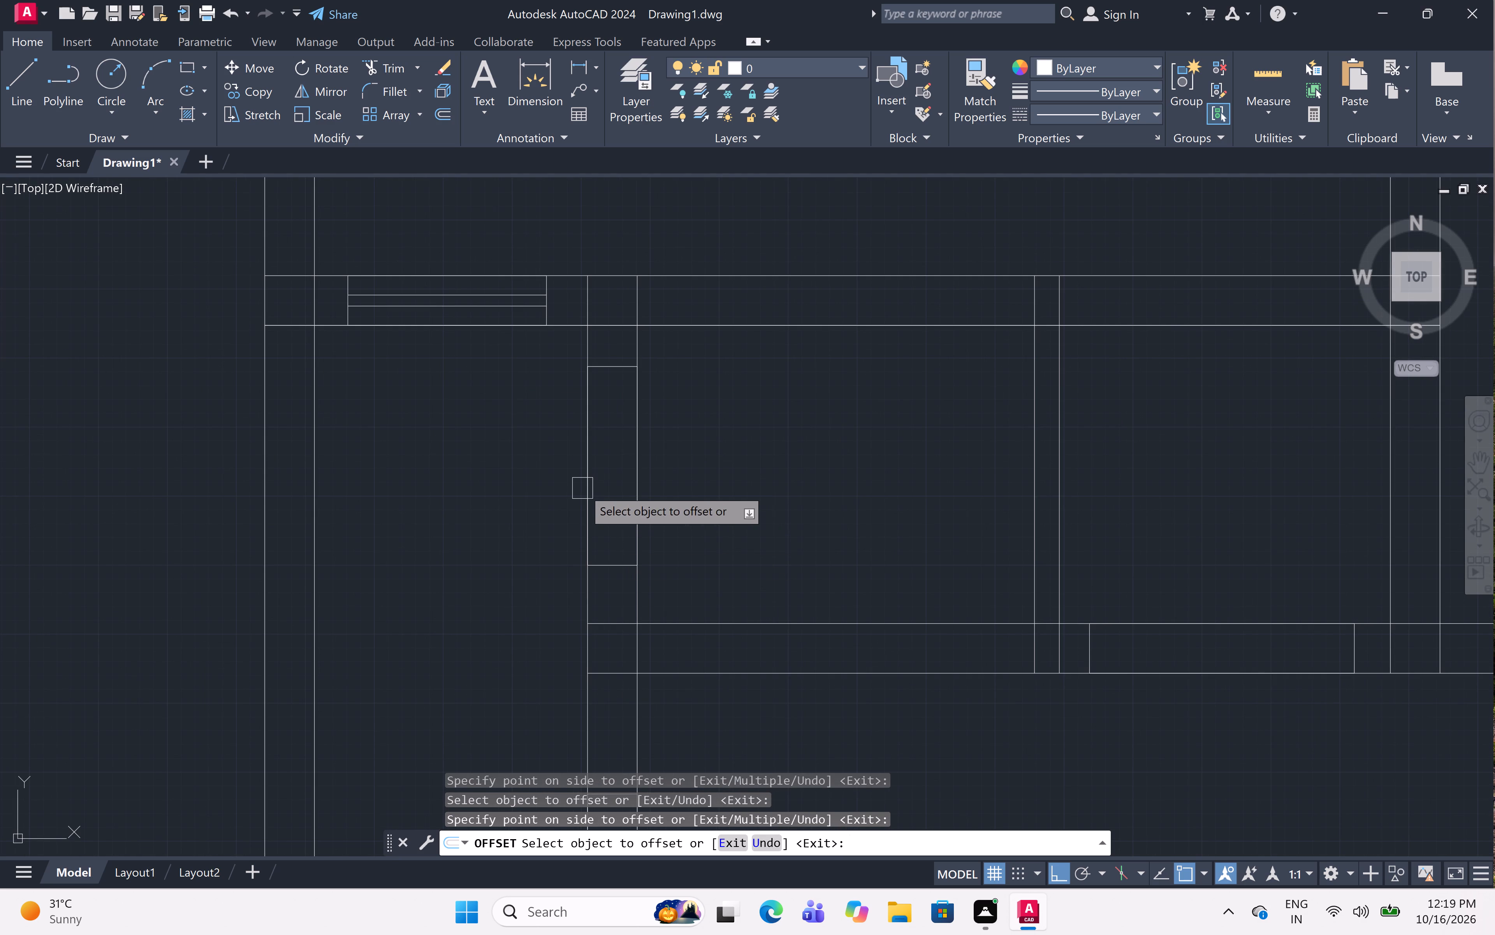
{"action": "left_click", "coordinate": [582, 488]}
{"action": "left_click", "coordinate": [669, 475]}
{"action": "left_click", "coordinate": [631, 482]}
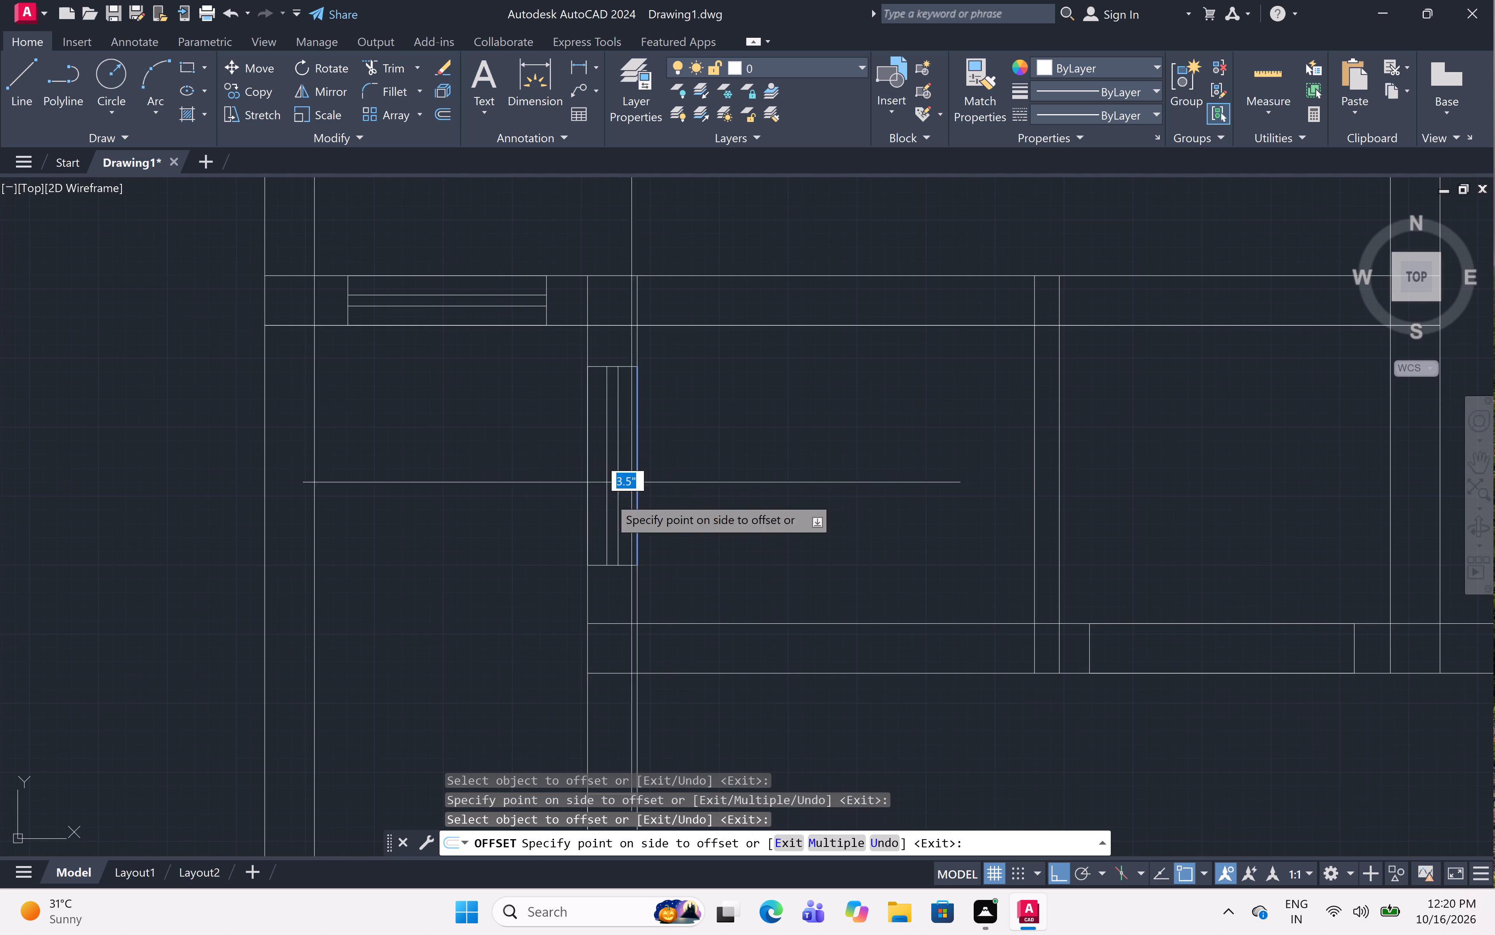
{"action": "left_click", "coordinate": [602, 499]}
Offset both long edges of the lower opening in the left interior vertical 9" wall inward by 3.5".
{"action": "scroll", "coordinate": [637, 450], "scroll_direction": "down", "scroll_amount": 4}
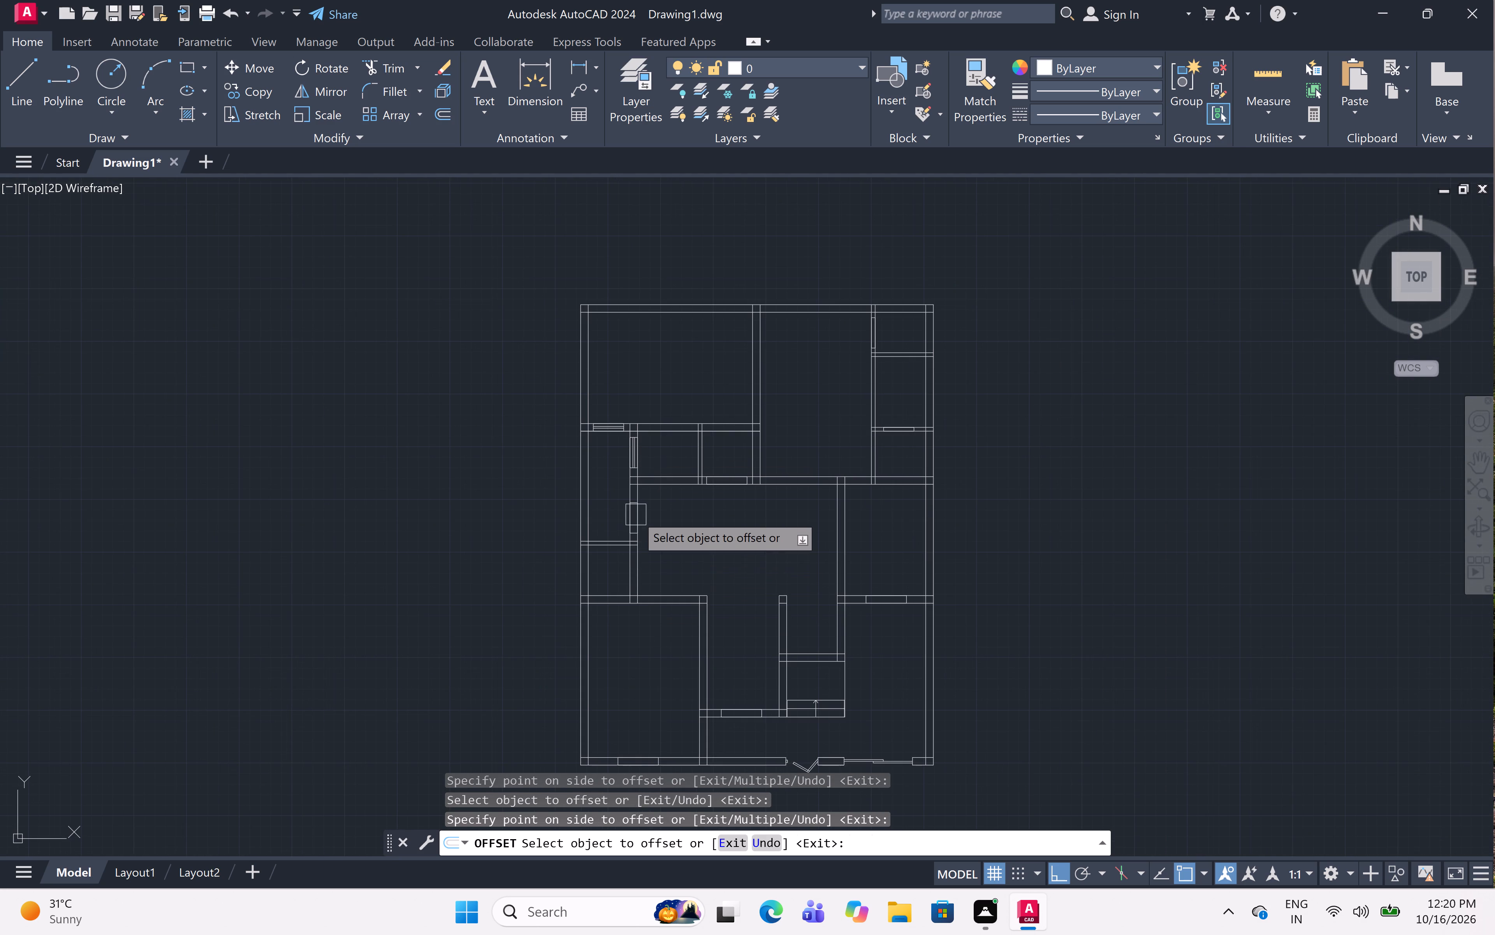
{"action": "scroll", "coordinate": [636, 515], "scroll_direction": "up", "scroll_amount": 5}
{"action": "left_click", "coordinate": [647, 519]}
{"action": "left_click", "coordinate": [606, 518]}
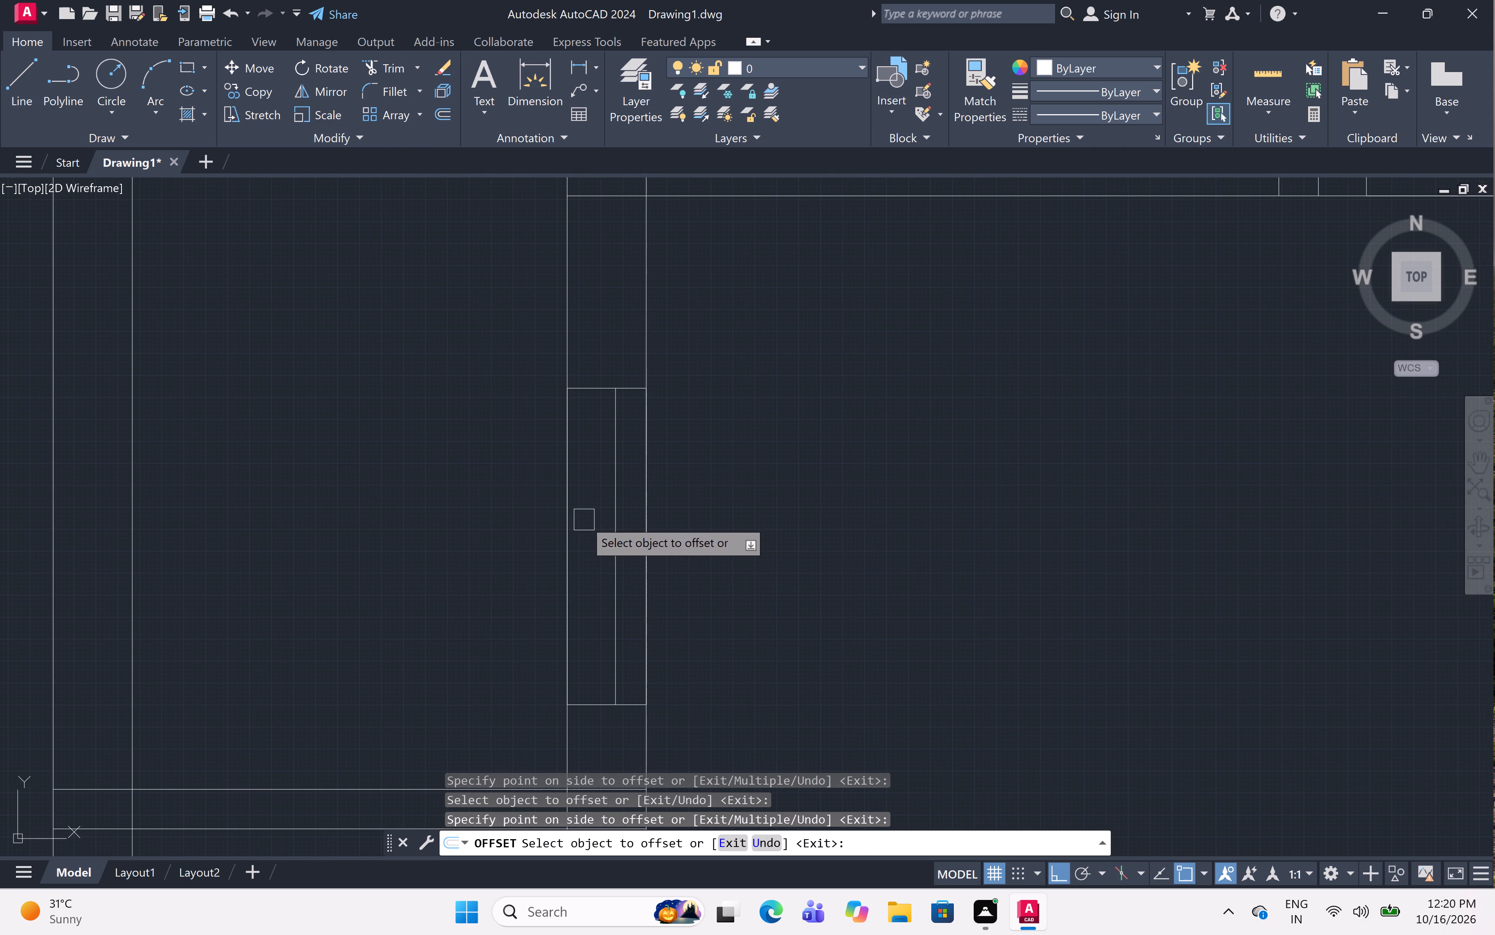
{"action": "left_click", "coordinate": [571, 513]}
{"action": "left_click", "coordinate": [620, 516]}
Offset both long edges of the 4' opening in the lower-left room's bottom outer wall inward by 3.5".
{"action": "scroll", "coordinate": [625, 372], "scroll_direction": "down", "scroll_amount": 5}
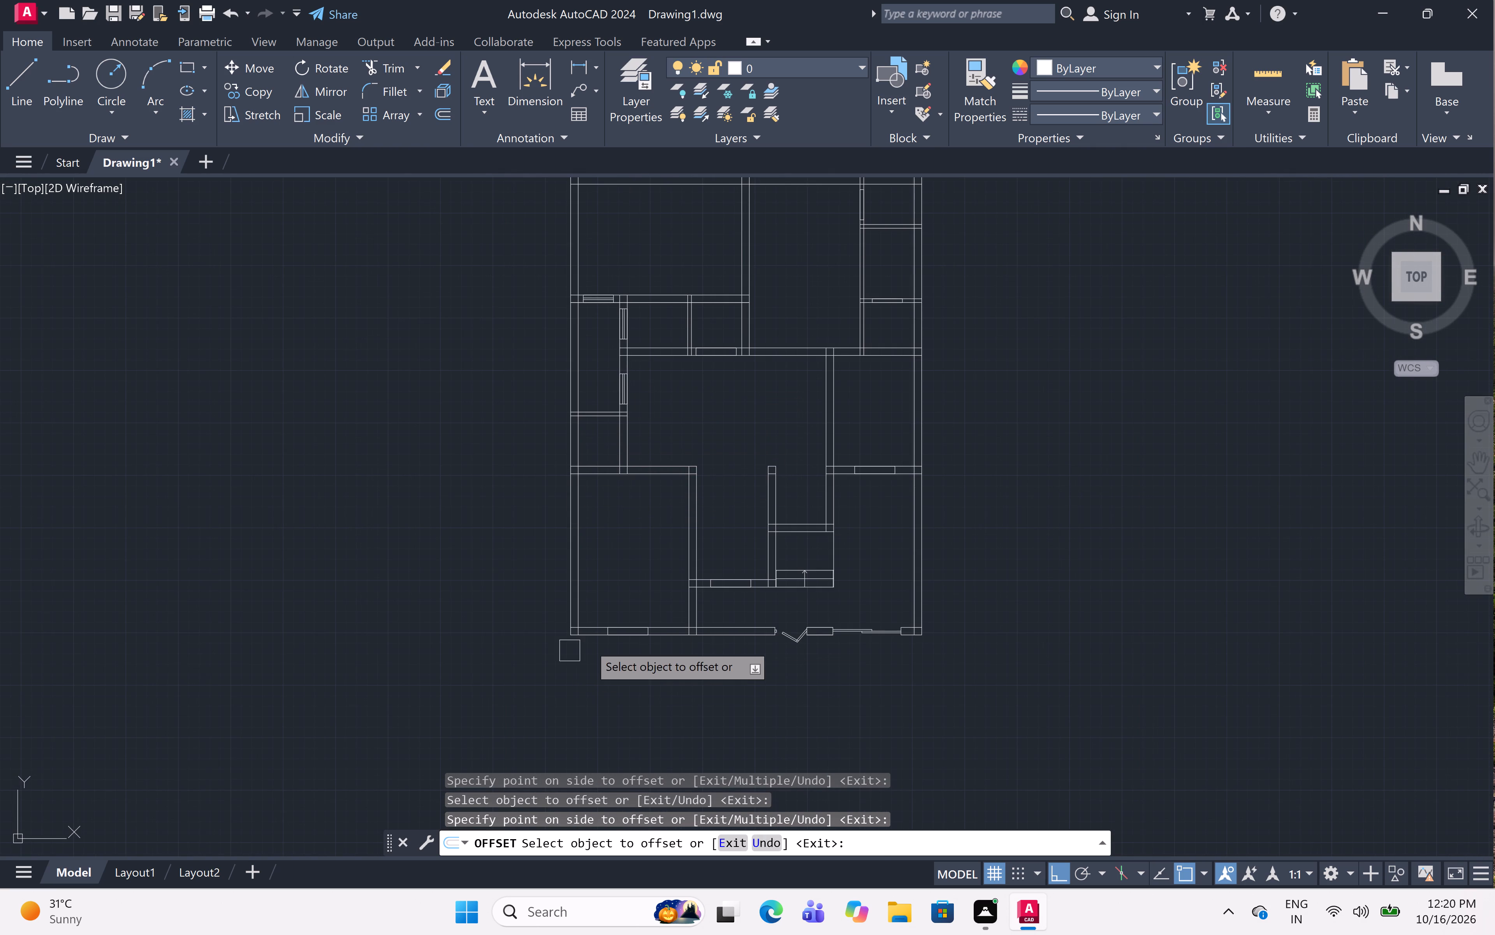
{"action": "scroll", "coordinate": [655, 627], "scroll_direction": "up", "scroll_amount": 5}
{"action": "scroll", "coordinate": [502, 646], "scroll_direction": "down", "scroll_amount": 1}
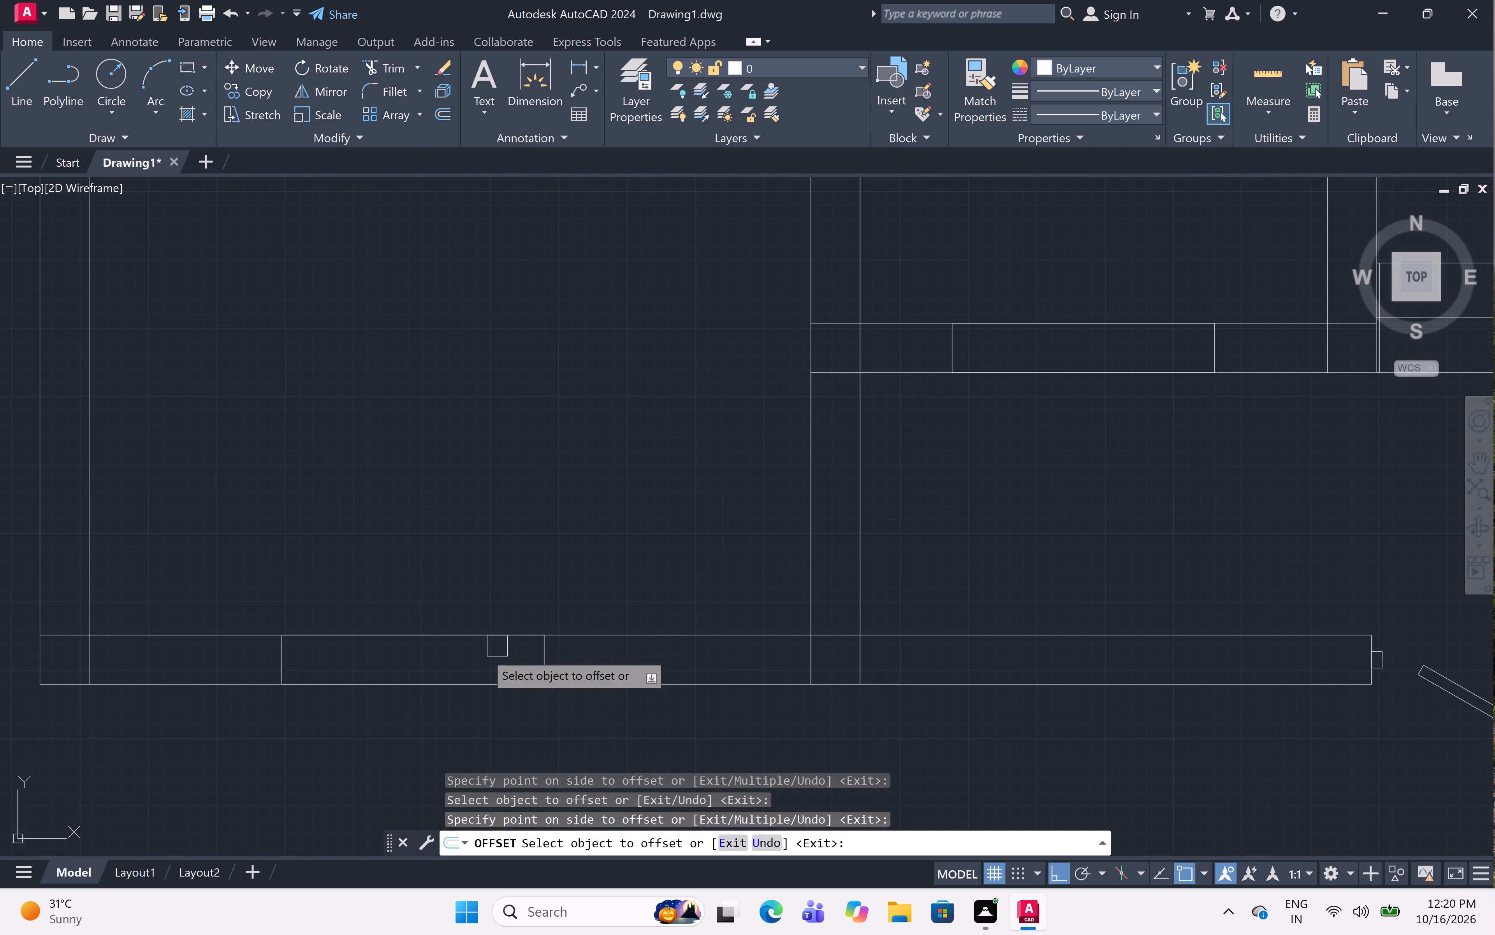
{"action": "scroll", "coordinate": [366, 703], "scroll_direction": "up", "scroll_amount": 1}
{"action": "left_click", "coordinate": [431, 674]}
{"action": "left_click", "coordinate": [480, 555]}
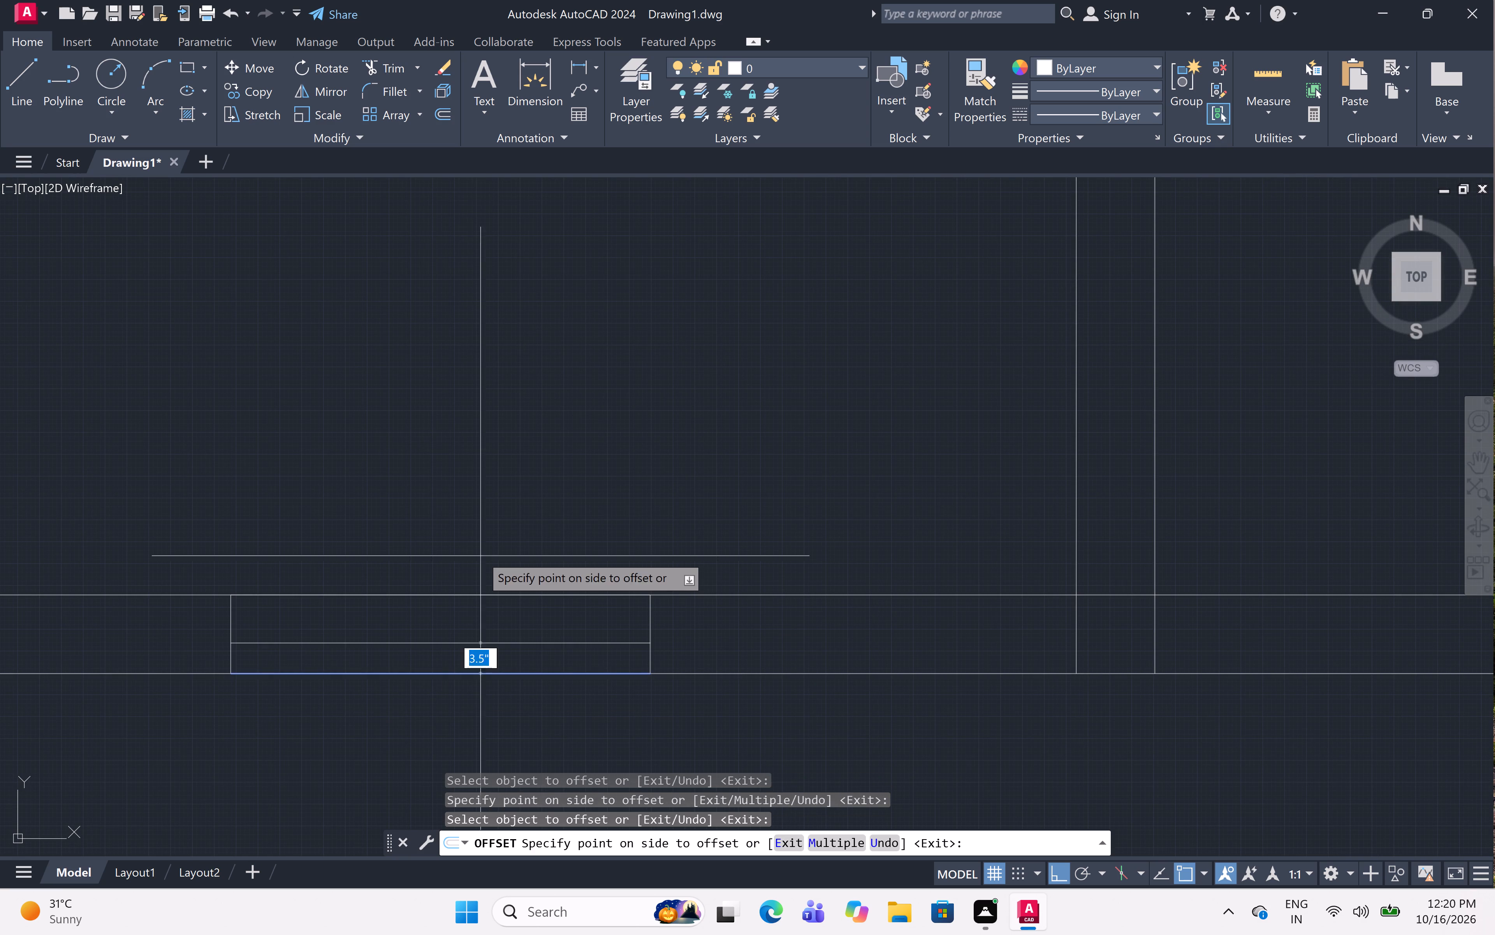
{"action": "left_click", "coordinate": [463, 593]}
{"action": "left_click", "coordinate": [459, 749]}
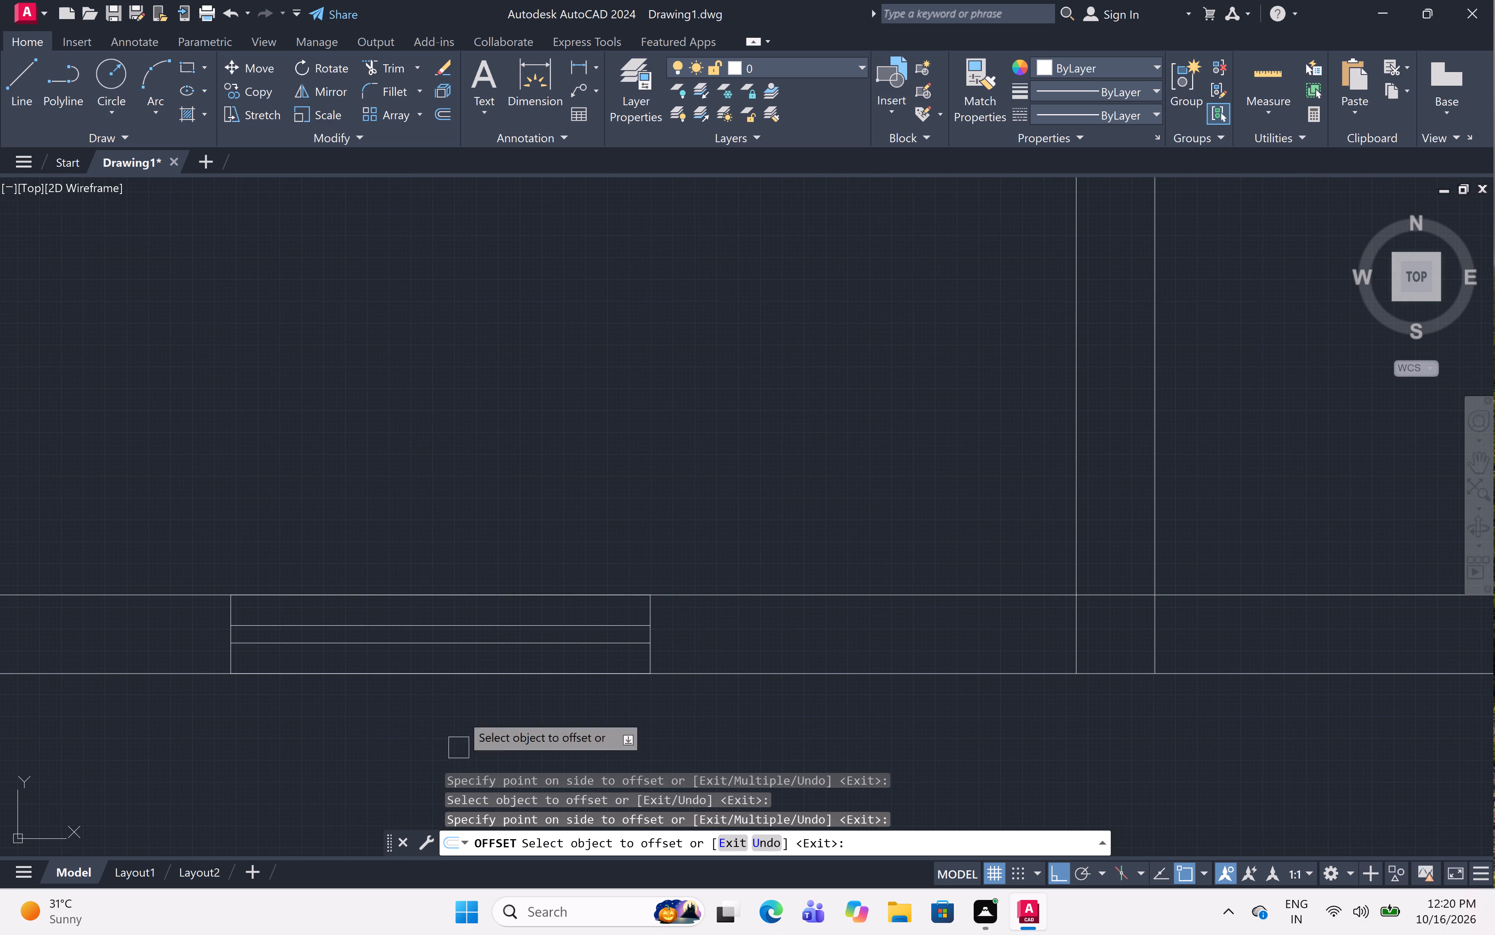
{"action": "scroll", "coordinate": [525, 485], "scroll_direction": "down", "scroll_amount": 5}
{"action": "scroll", "coordinate": [656, 452], "scroll_direction": "up", "scroll_amount": 3}
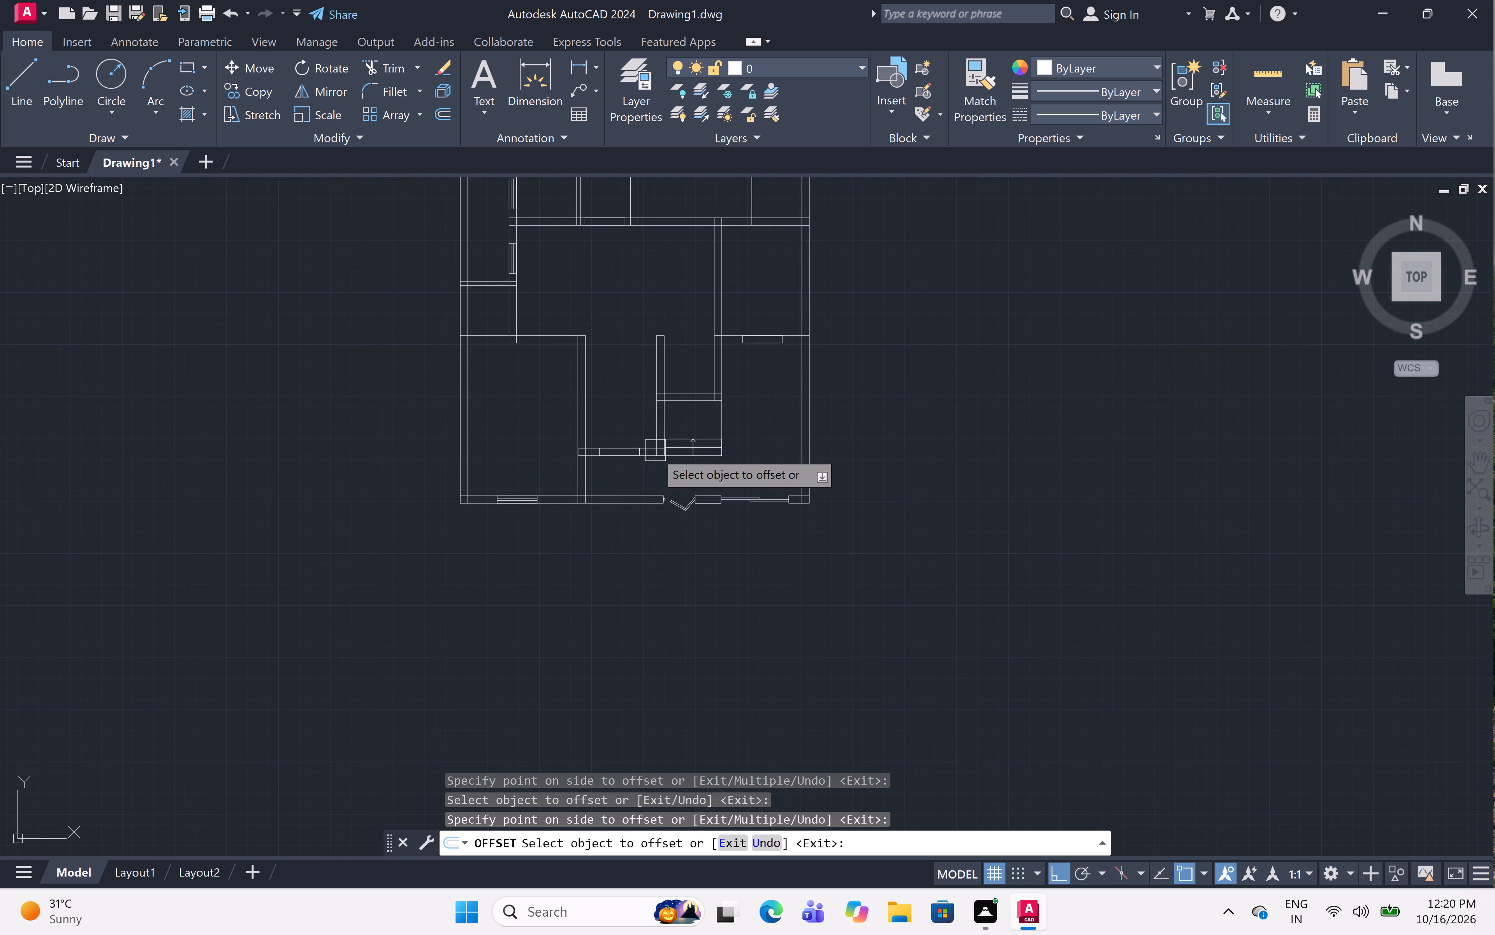
Offset both long edges of the opening in the horizontal 9" wall beside the entrance steps inward by 3.5".
{"action": "scroll", "coordinate": [655, 452], "scroll_direction": "up", "scroll_amount": 2}
{"action": "scroll", "coordinate": [386, 394], "scroll_direction": "down", "scroll_amount": 2}
{"action": "middle_click_drag", "start_coordinate": [287, 325], "coordinate": [504, 380]}
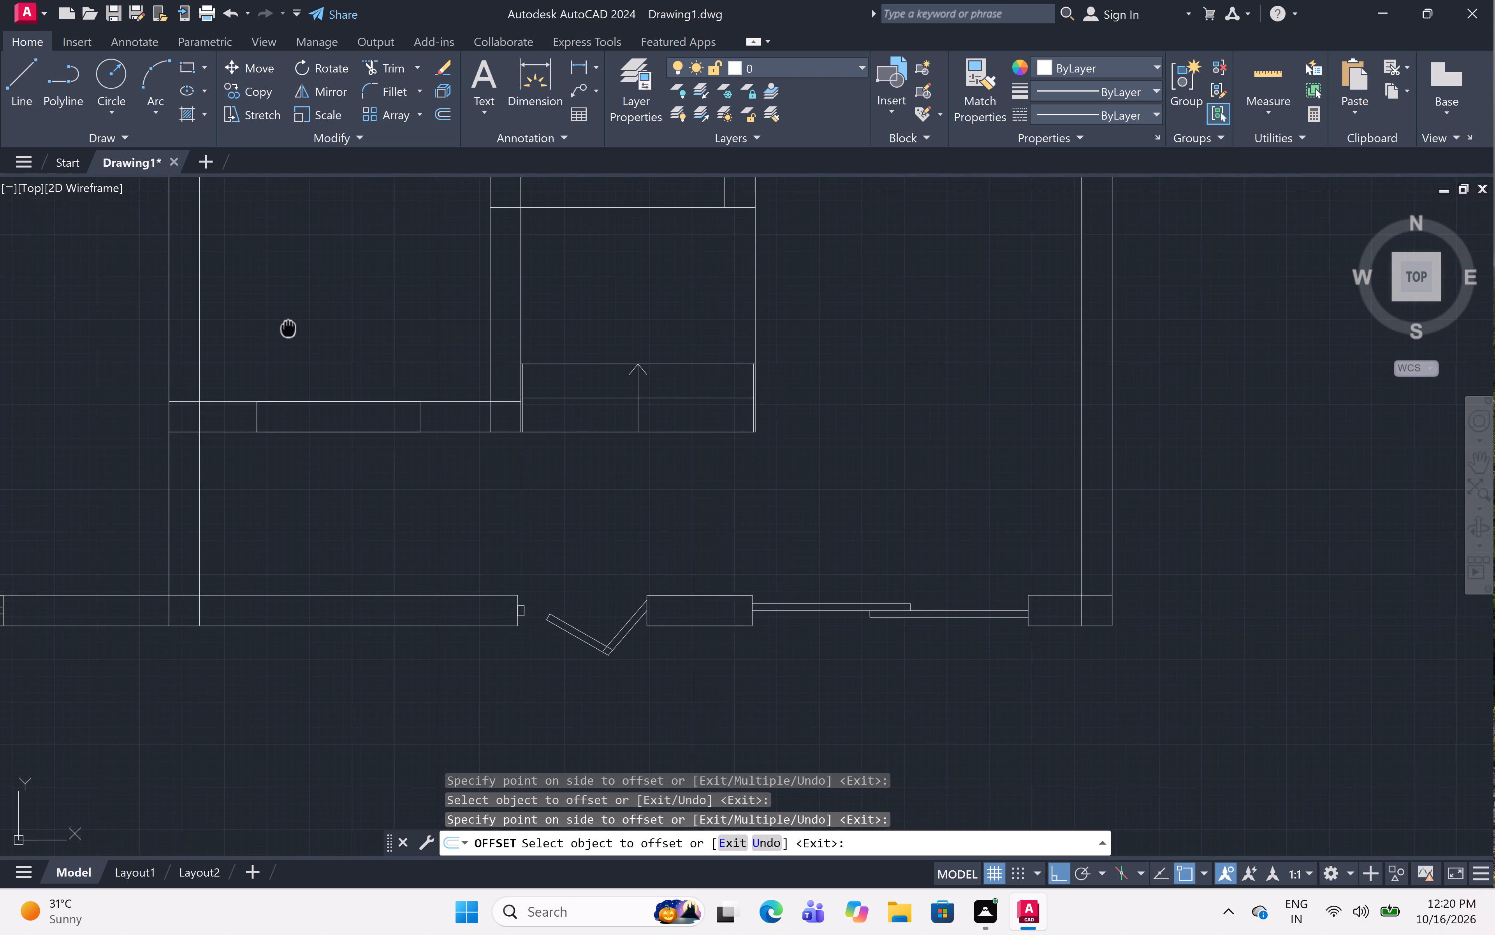
{"action": "middle_click_drag", "start_coordinate": [504, 380], "coordinate": [534, 409]}
{"action": "scroll", "coordinate": [584, 494], "scroll_direction": "up", "scroll_amount": 1}
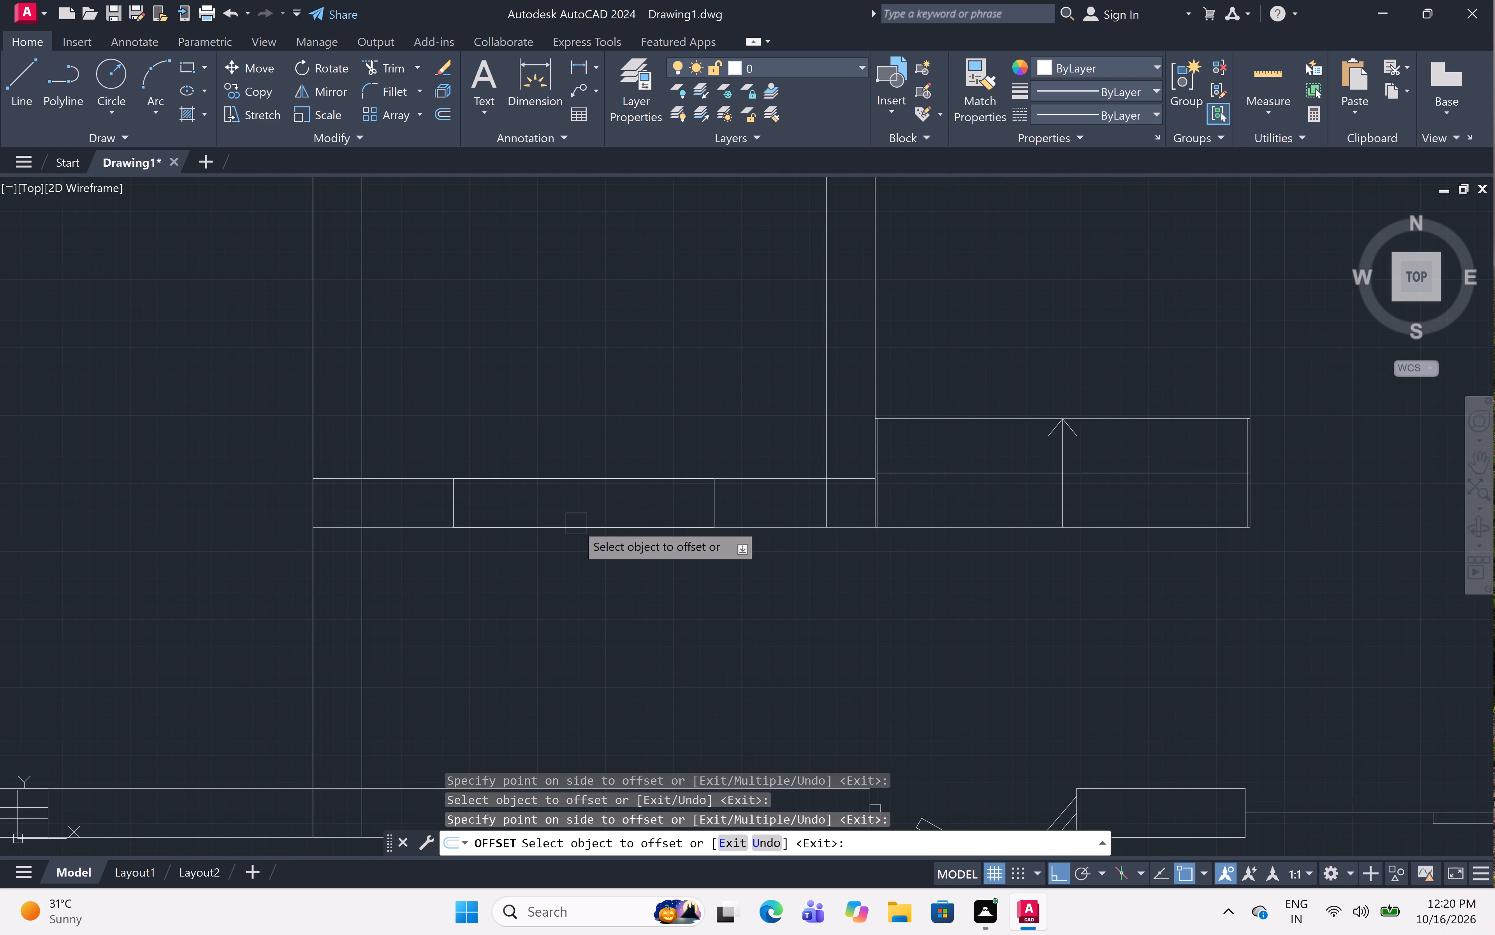
{"action": "left_click", "coordinate": [576, 523]}
{"action": "left_click", "coordinate": [585, 467]}
{"action": "left_click", "coordinate": [587, 476]}
{"action": "left_click", "coordinate": [593, 555]}
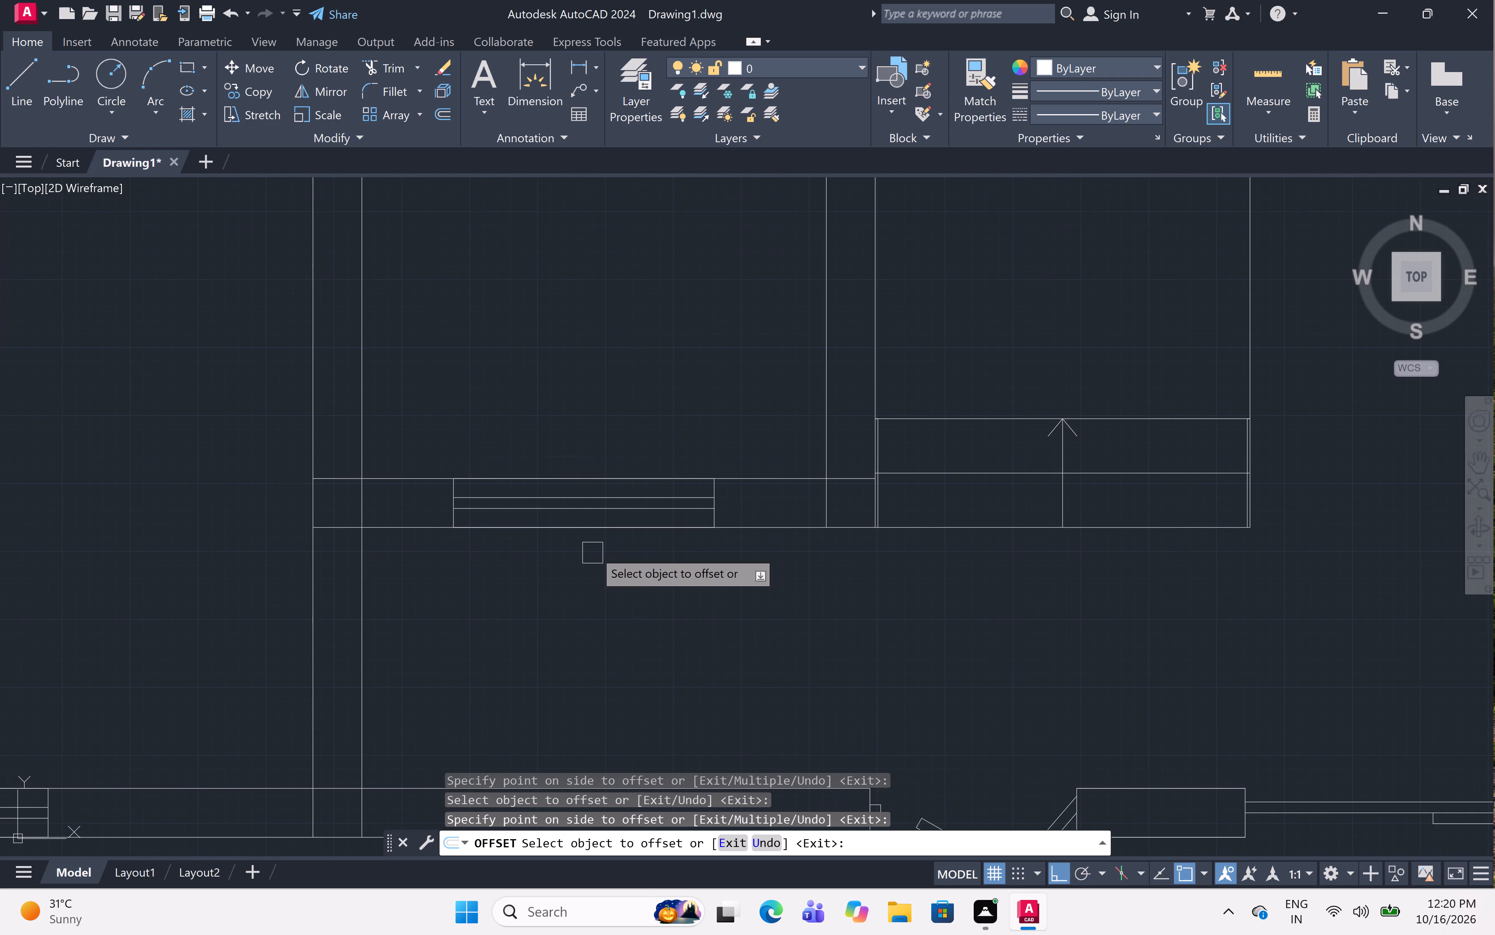
Offset both long edges of the opening in the lower-right room's upper 9" wall inward by 3.5".
{"action": "scroll", "coordinate": [597, 531], "scroll_direction": "down", "scroll_amount": 5}
{"action": "scroll", "coordinate": [690, 450], "scroll_direction": "up", "scroll_amount": 4}
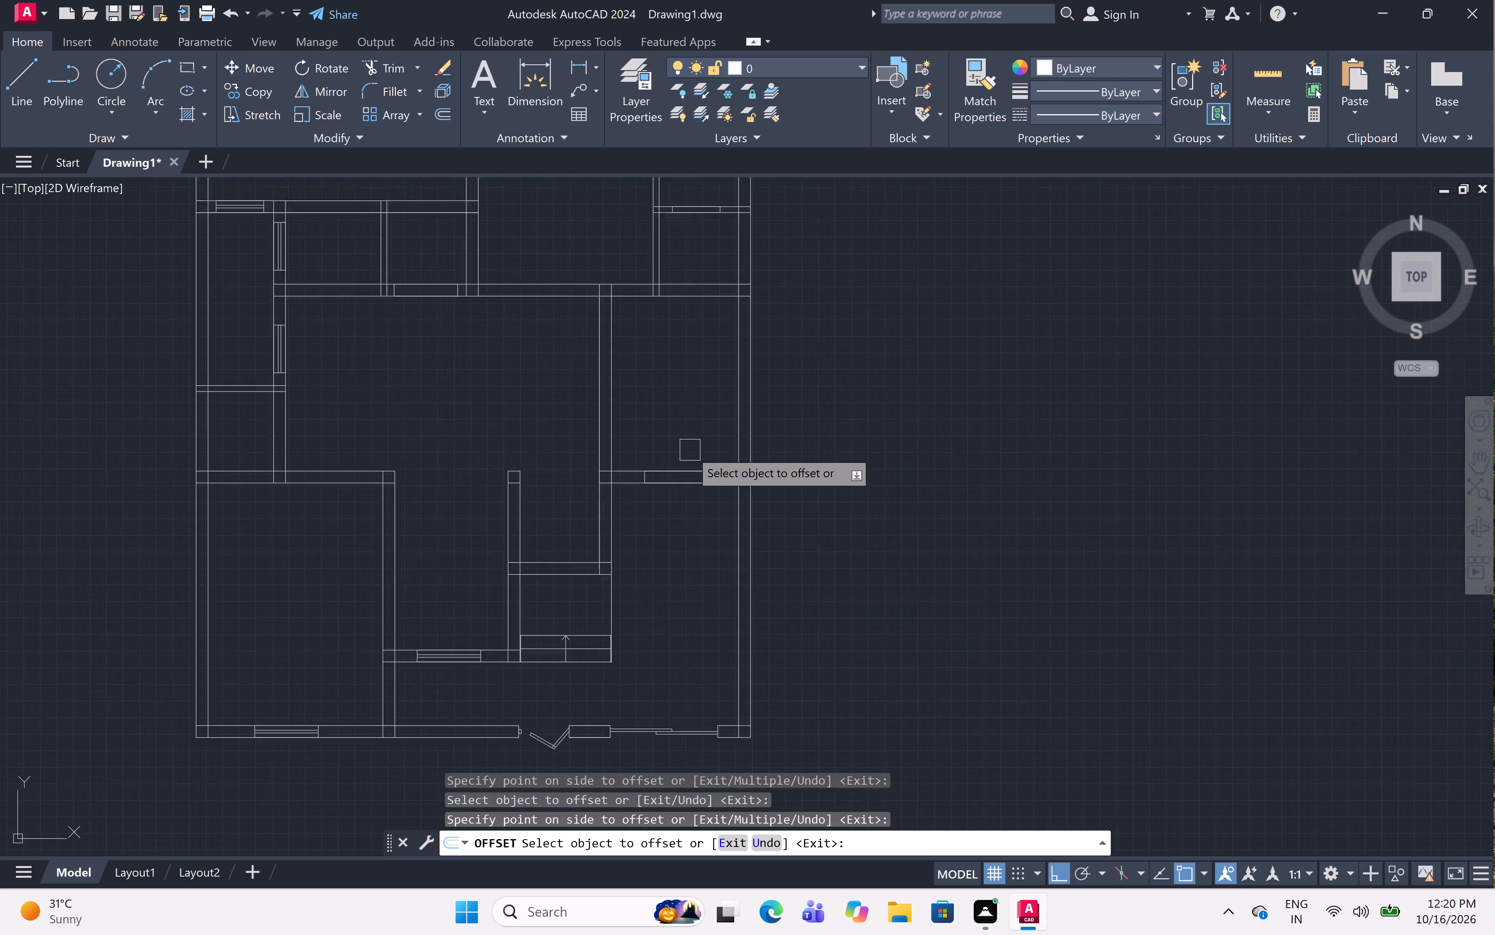
{"action": "scroll", "coordinate": [690, 450], "scroll_direction": "up", "scroll_amount": 1}
{"action": "left_click", "coordinate": [633, 583]}
{"action": "left_click", "coordinate": [679, 444]}
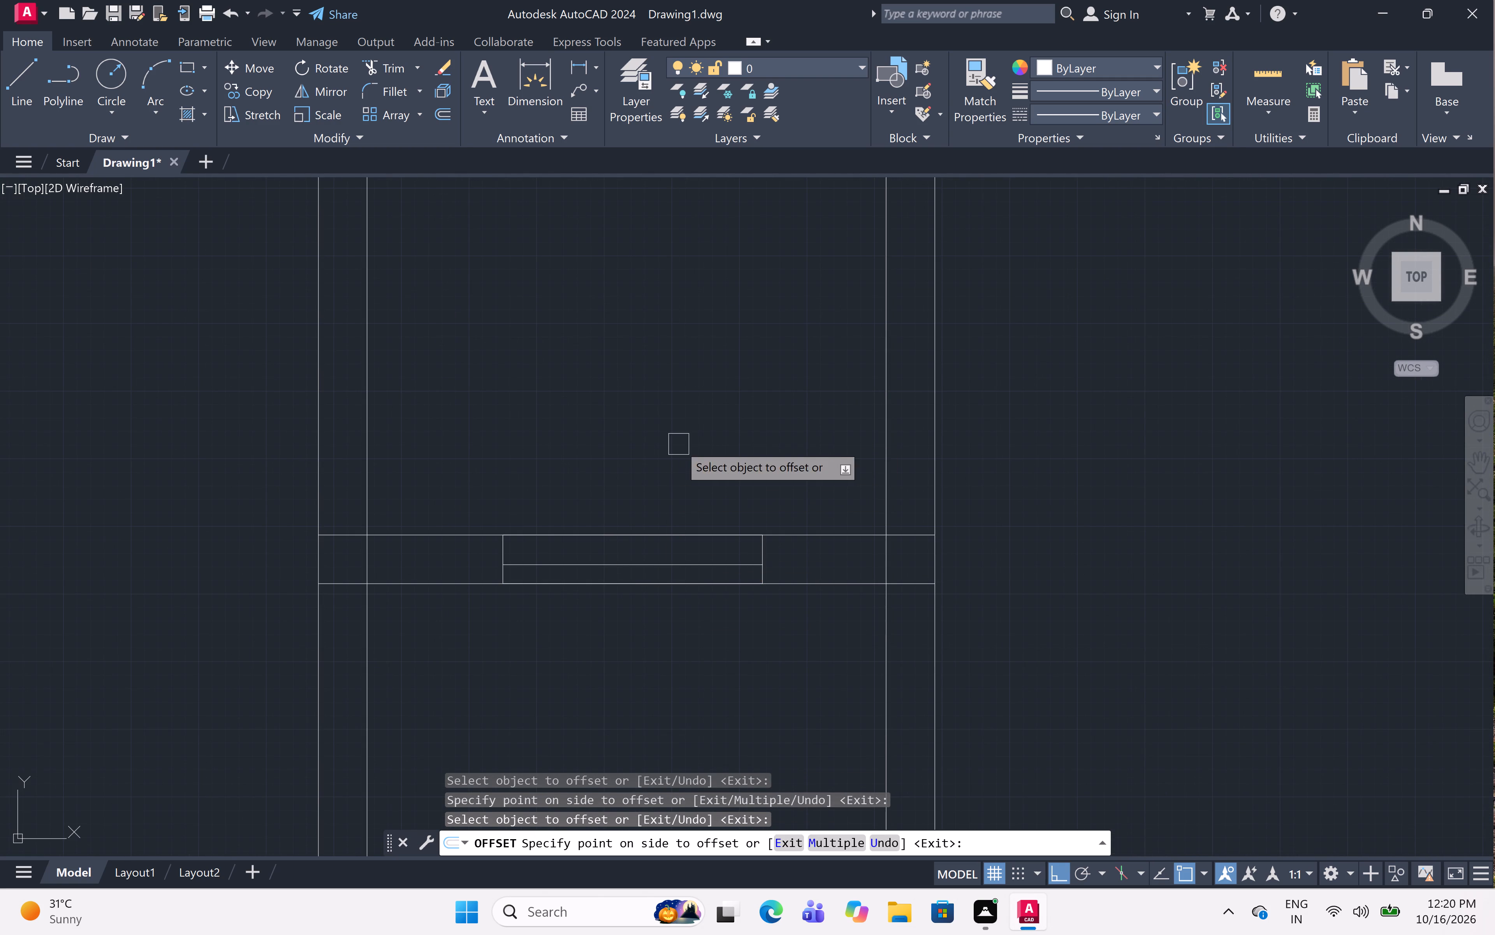
{"action": "left_click", "coordinate": [655, 529]}
{"action": "left_click", "coordinate": [640, 585]}
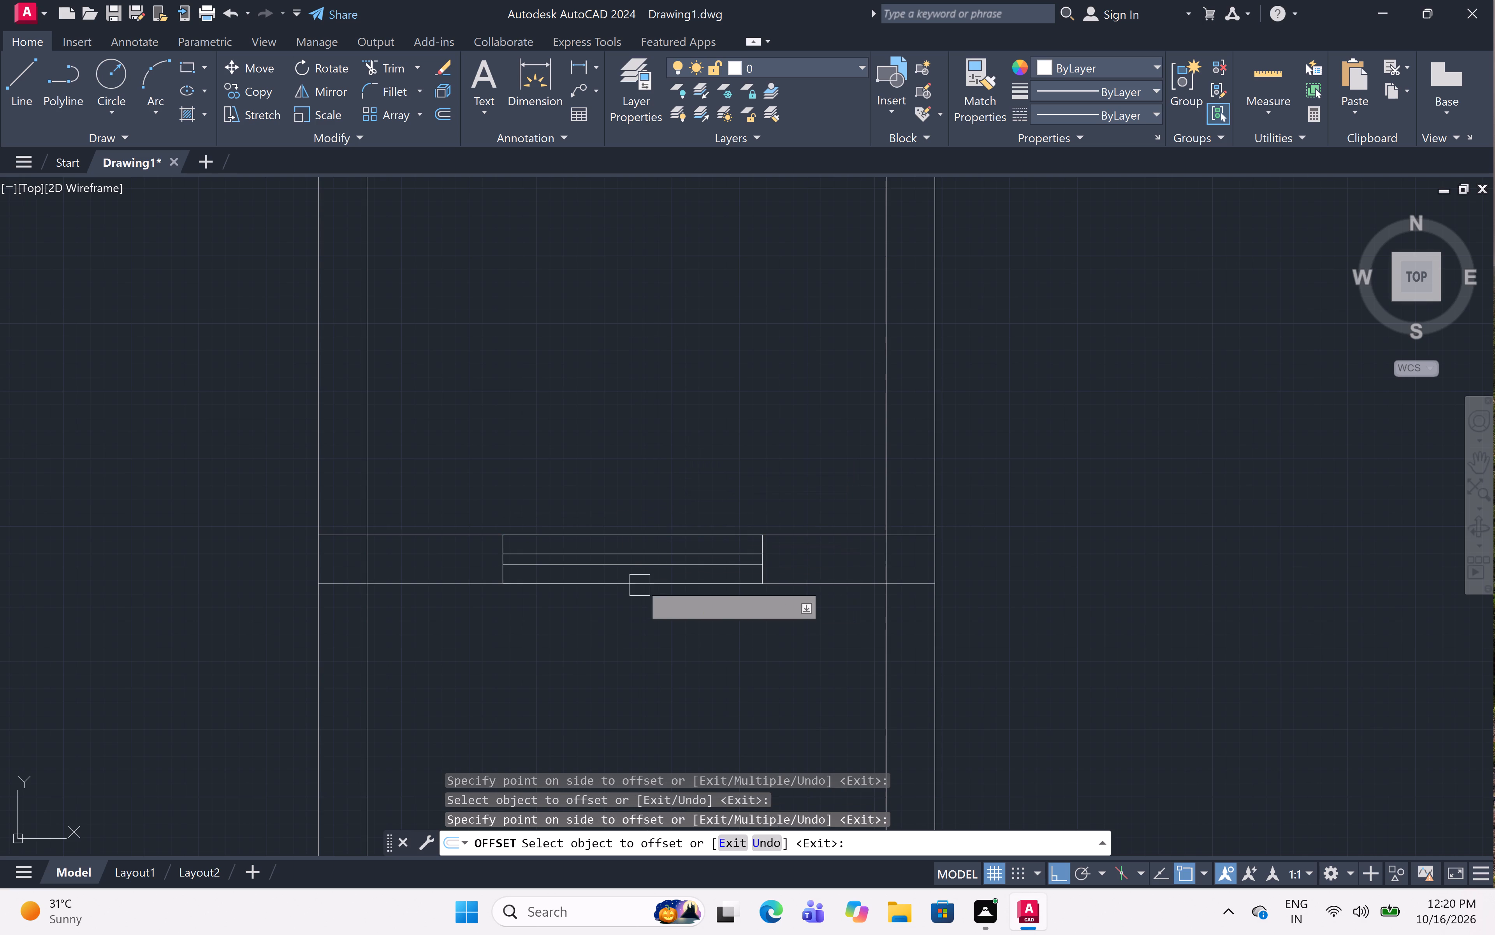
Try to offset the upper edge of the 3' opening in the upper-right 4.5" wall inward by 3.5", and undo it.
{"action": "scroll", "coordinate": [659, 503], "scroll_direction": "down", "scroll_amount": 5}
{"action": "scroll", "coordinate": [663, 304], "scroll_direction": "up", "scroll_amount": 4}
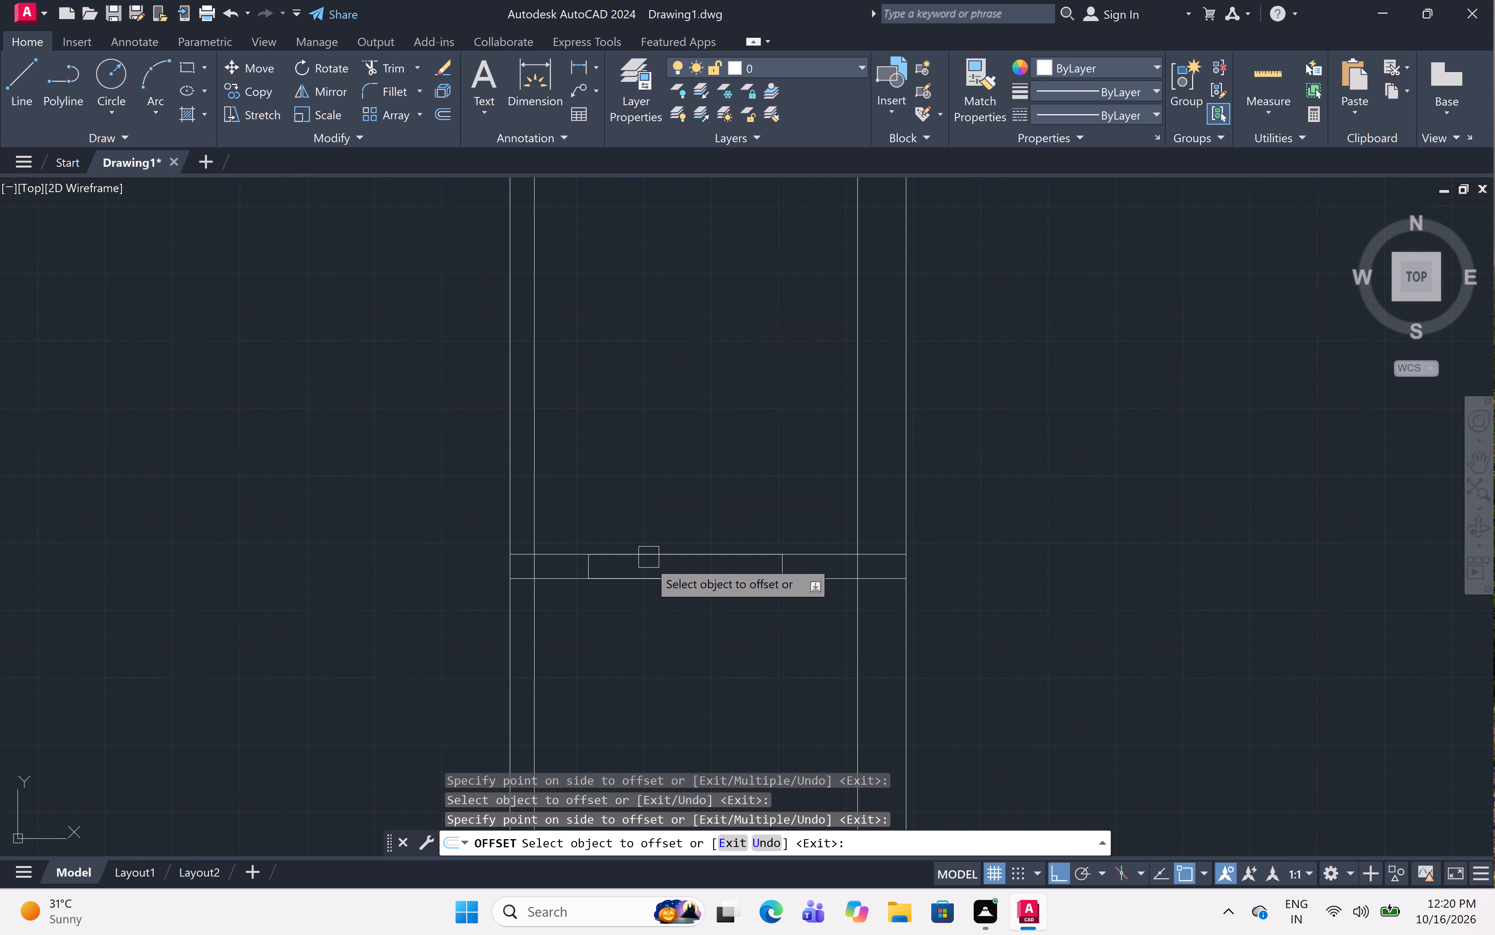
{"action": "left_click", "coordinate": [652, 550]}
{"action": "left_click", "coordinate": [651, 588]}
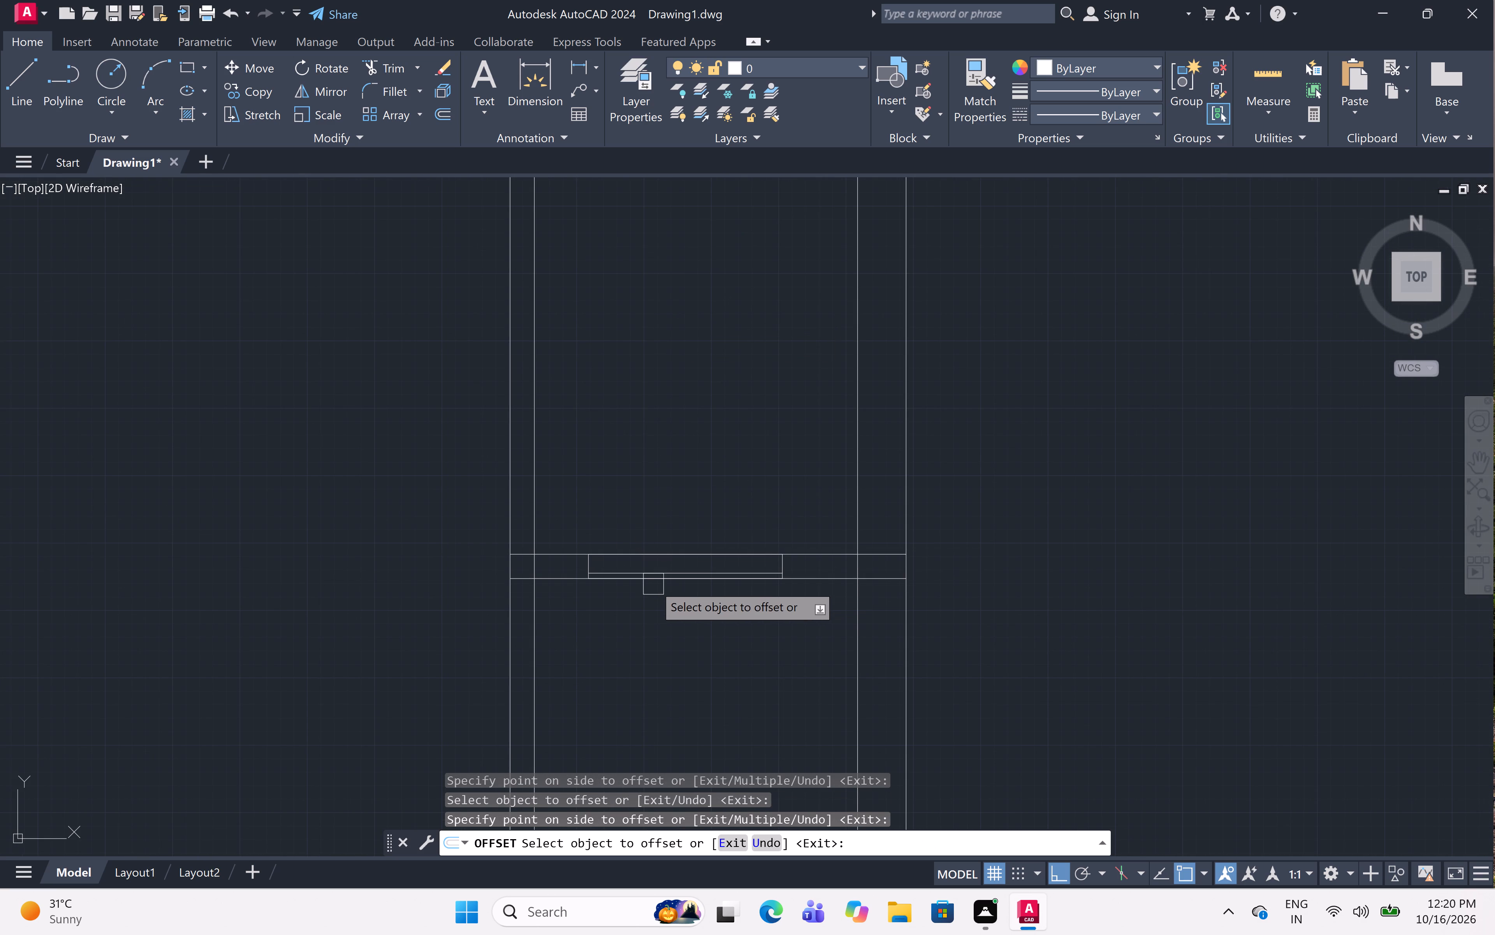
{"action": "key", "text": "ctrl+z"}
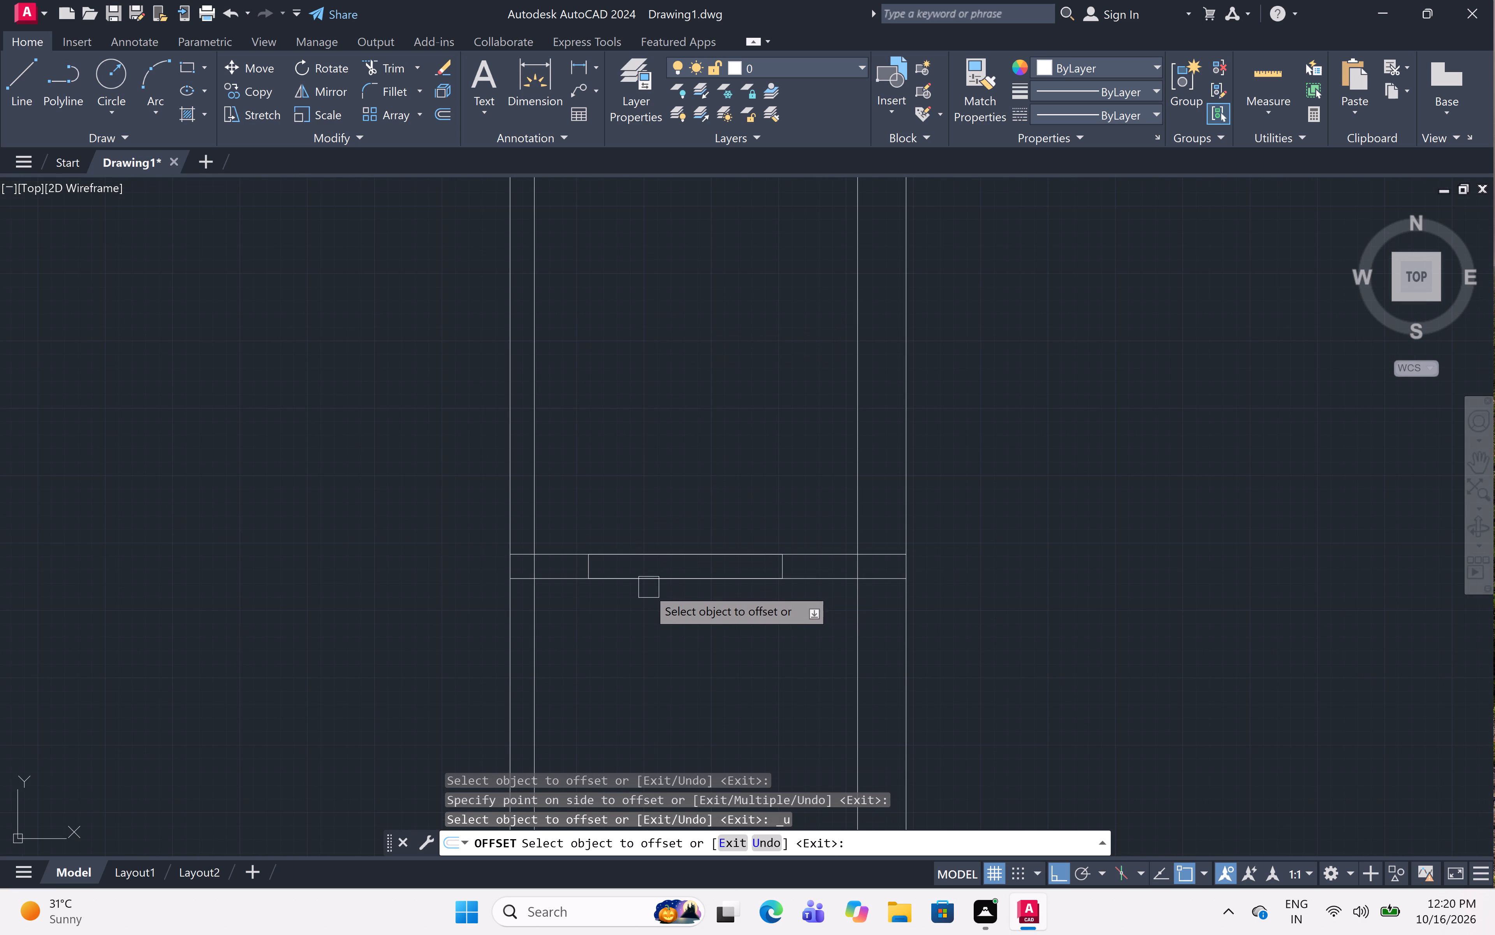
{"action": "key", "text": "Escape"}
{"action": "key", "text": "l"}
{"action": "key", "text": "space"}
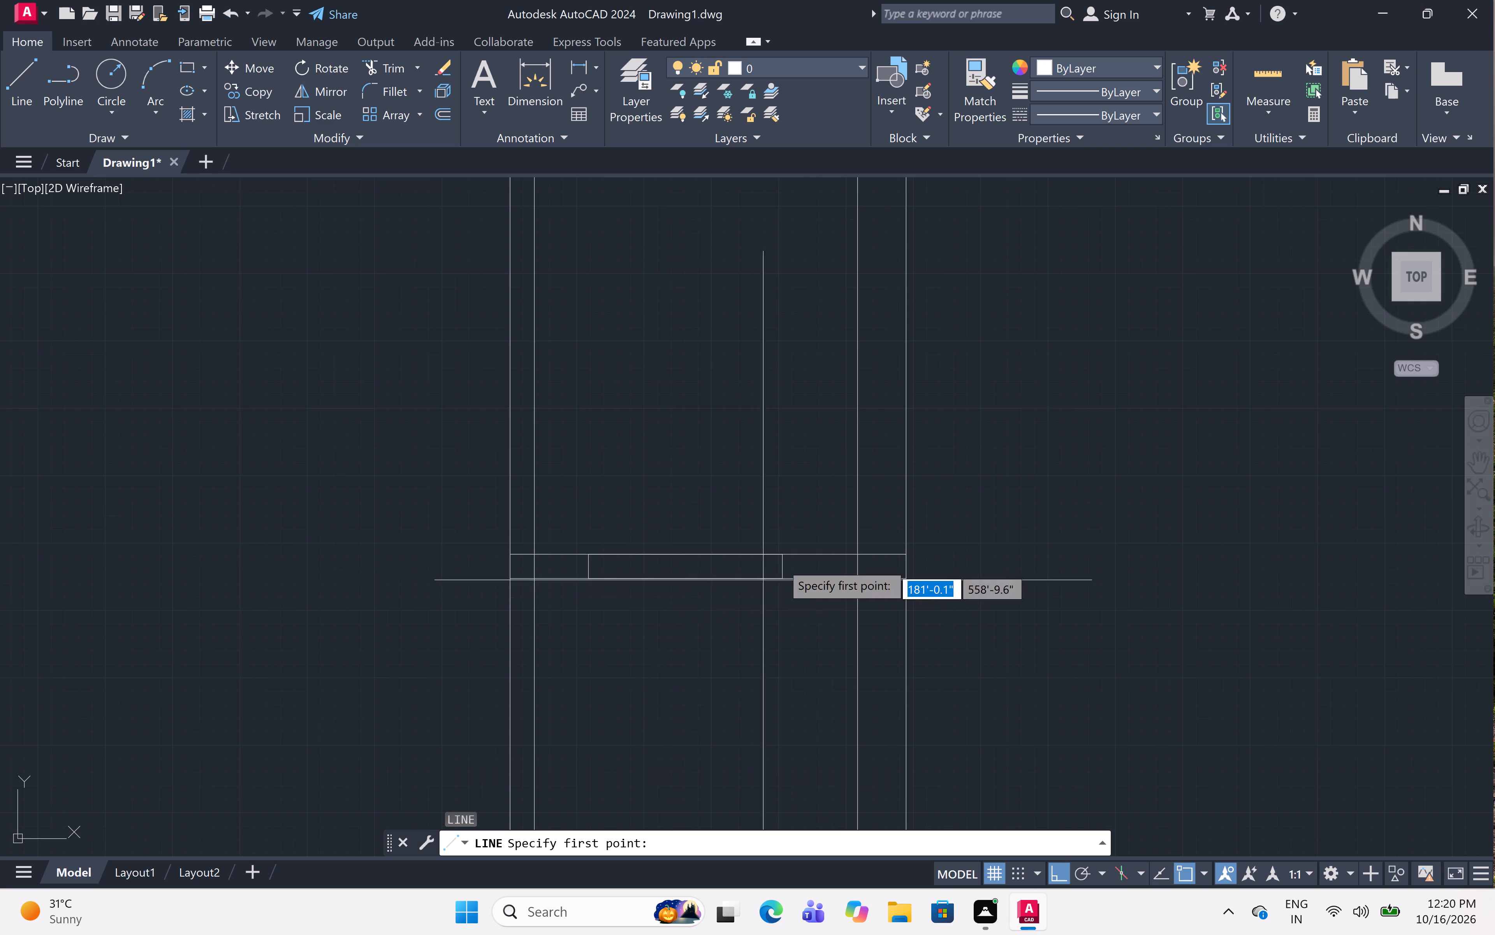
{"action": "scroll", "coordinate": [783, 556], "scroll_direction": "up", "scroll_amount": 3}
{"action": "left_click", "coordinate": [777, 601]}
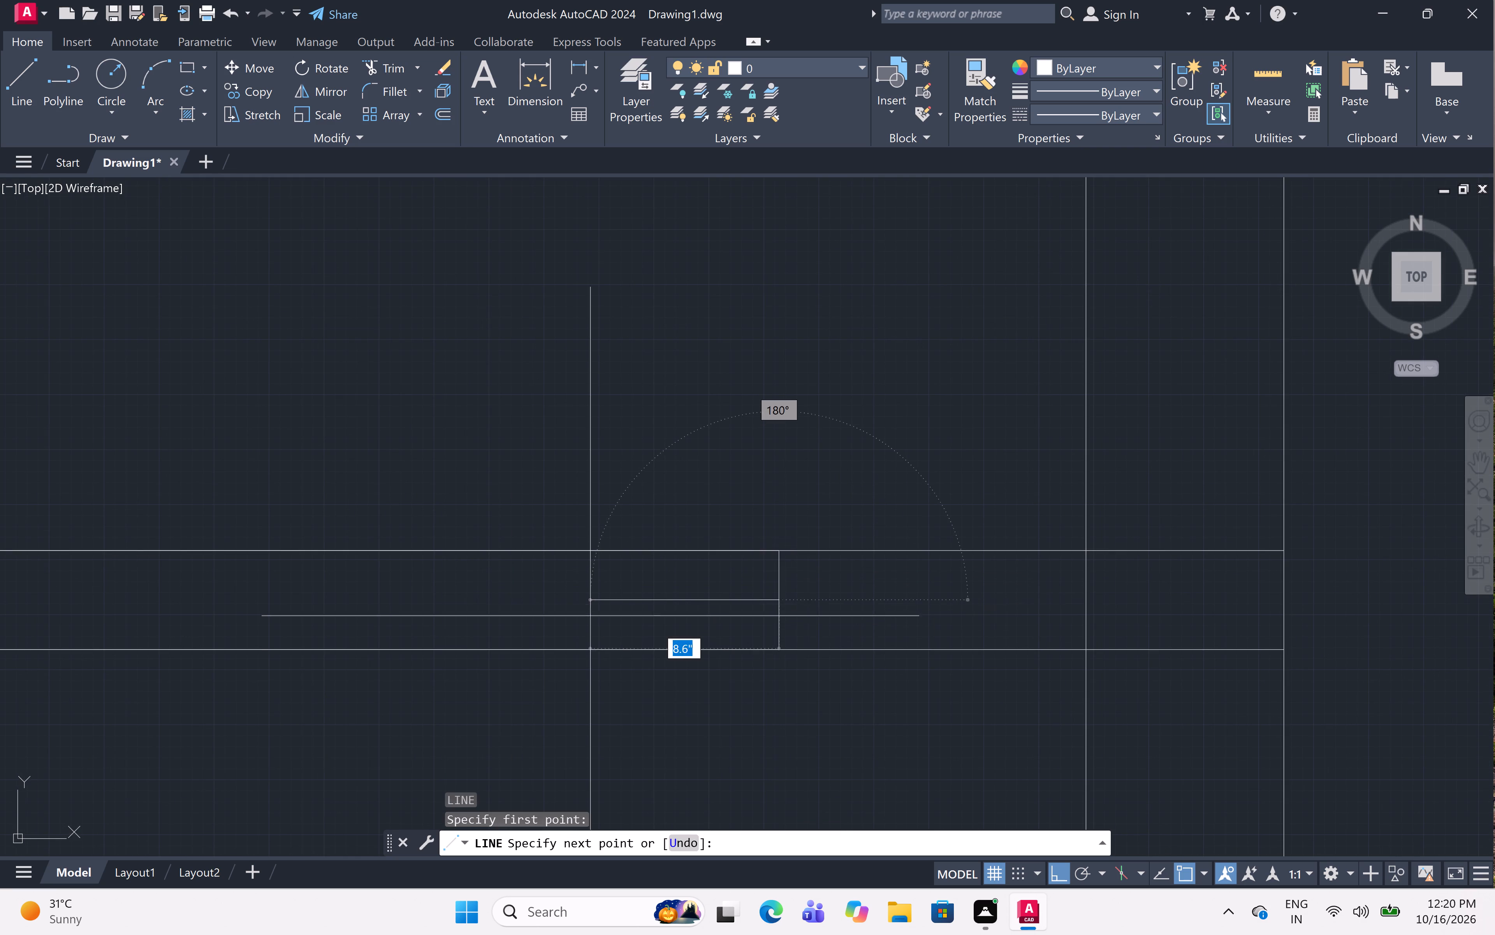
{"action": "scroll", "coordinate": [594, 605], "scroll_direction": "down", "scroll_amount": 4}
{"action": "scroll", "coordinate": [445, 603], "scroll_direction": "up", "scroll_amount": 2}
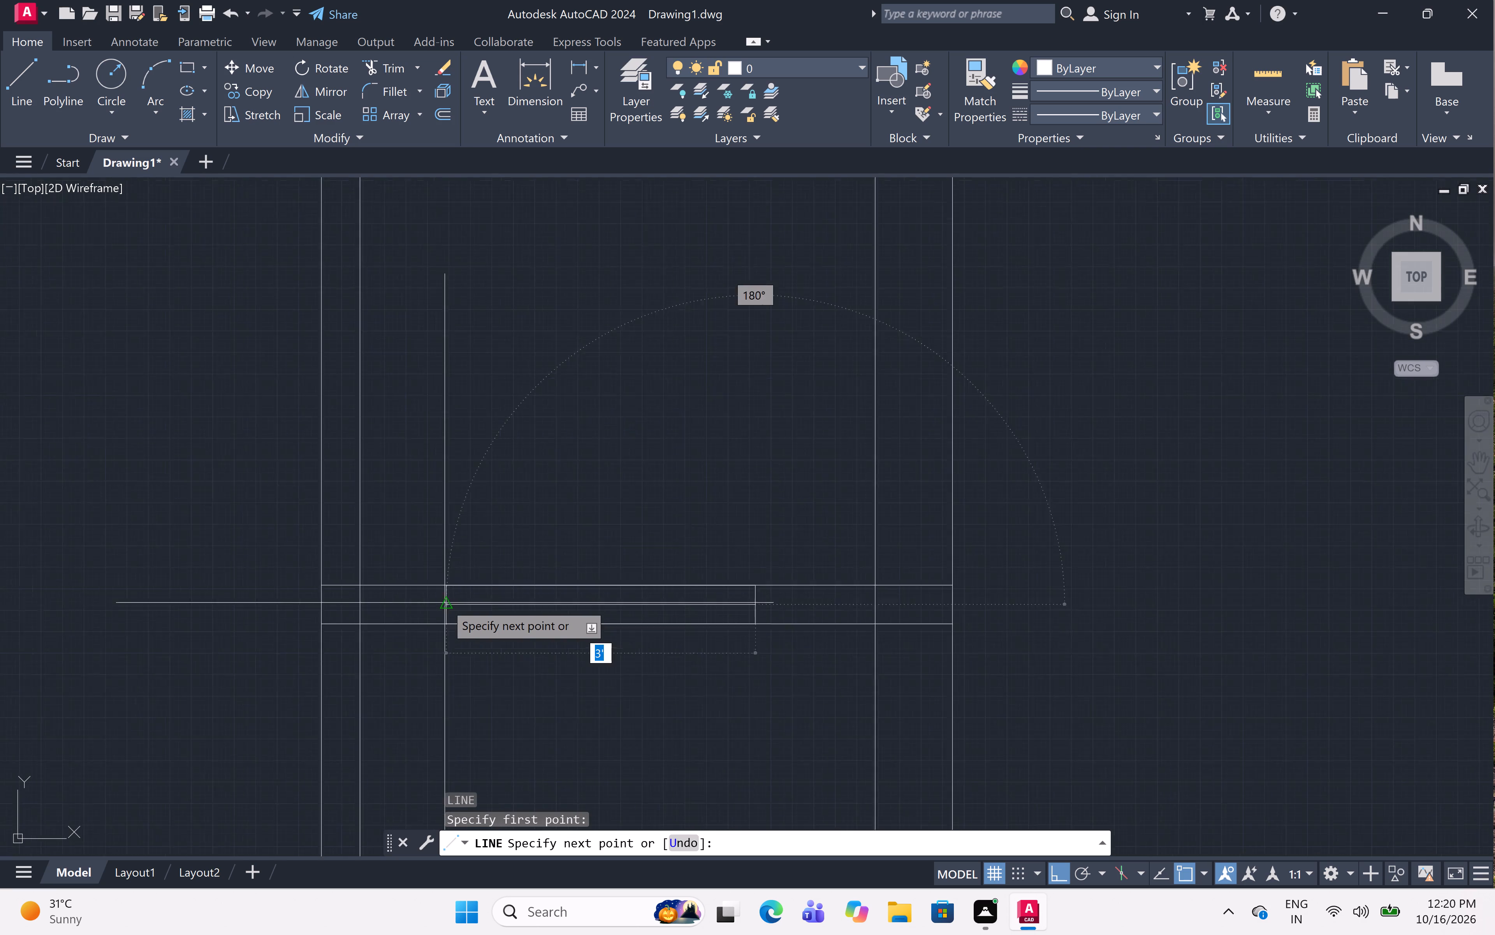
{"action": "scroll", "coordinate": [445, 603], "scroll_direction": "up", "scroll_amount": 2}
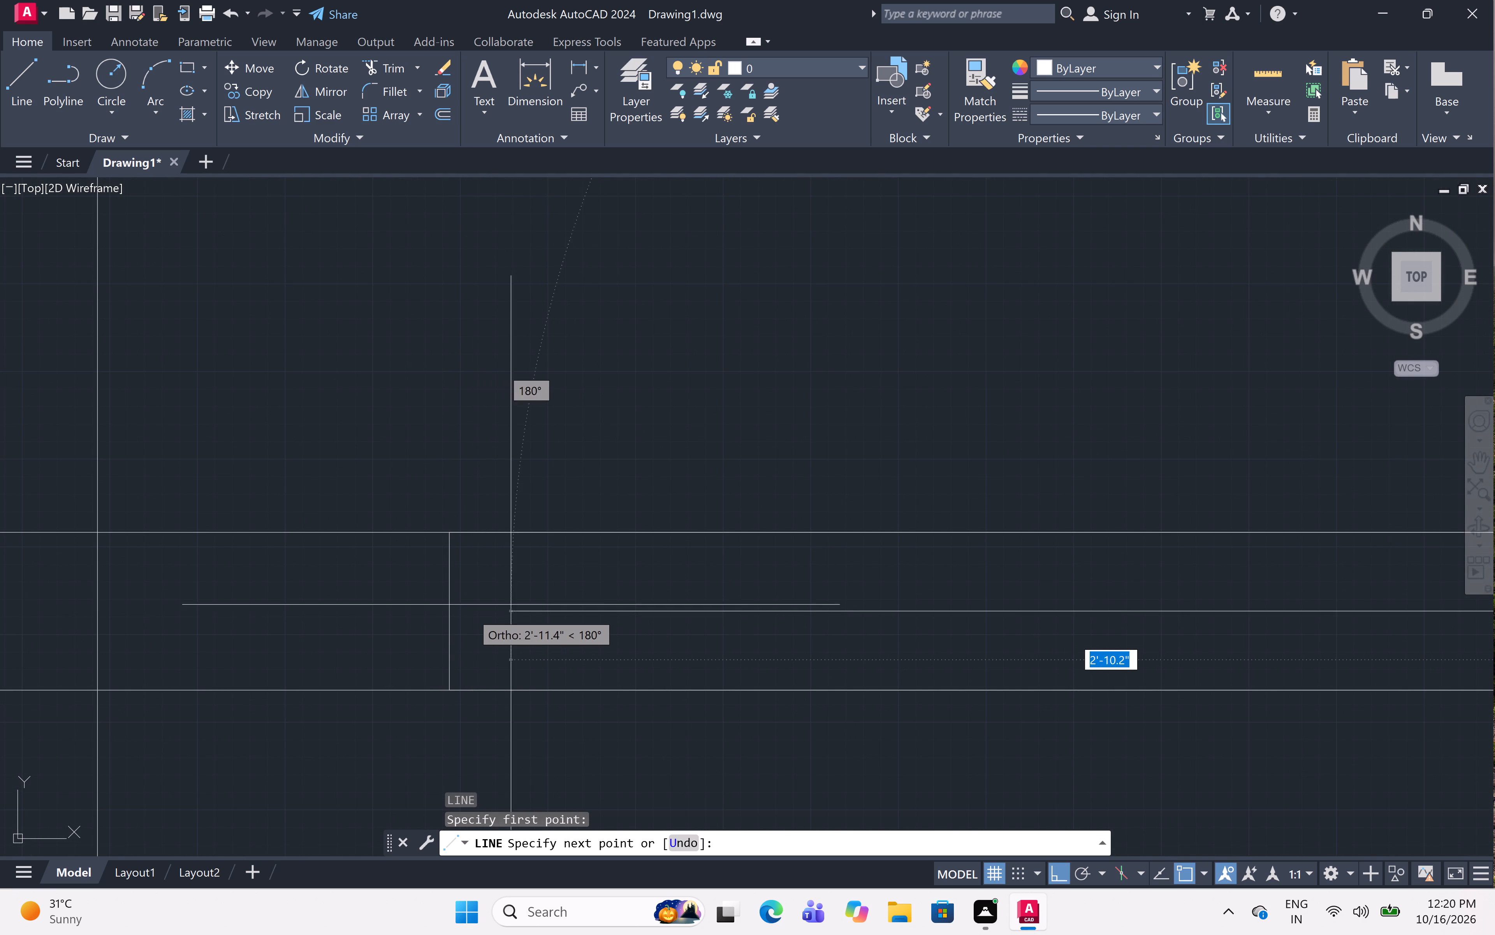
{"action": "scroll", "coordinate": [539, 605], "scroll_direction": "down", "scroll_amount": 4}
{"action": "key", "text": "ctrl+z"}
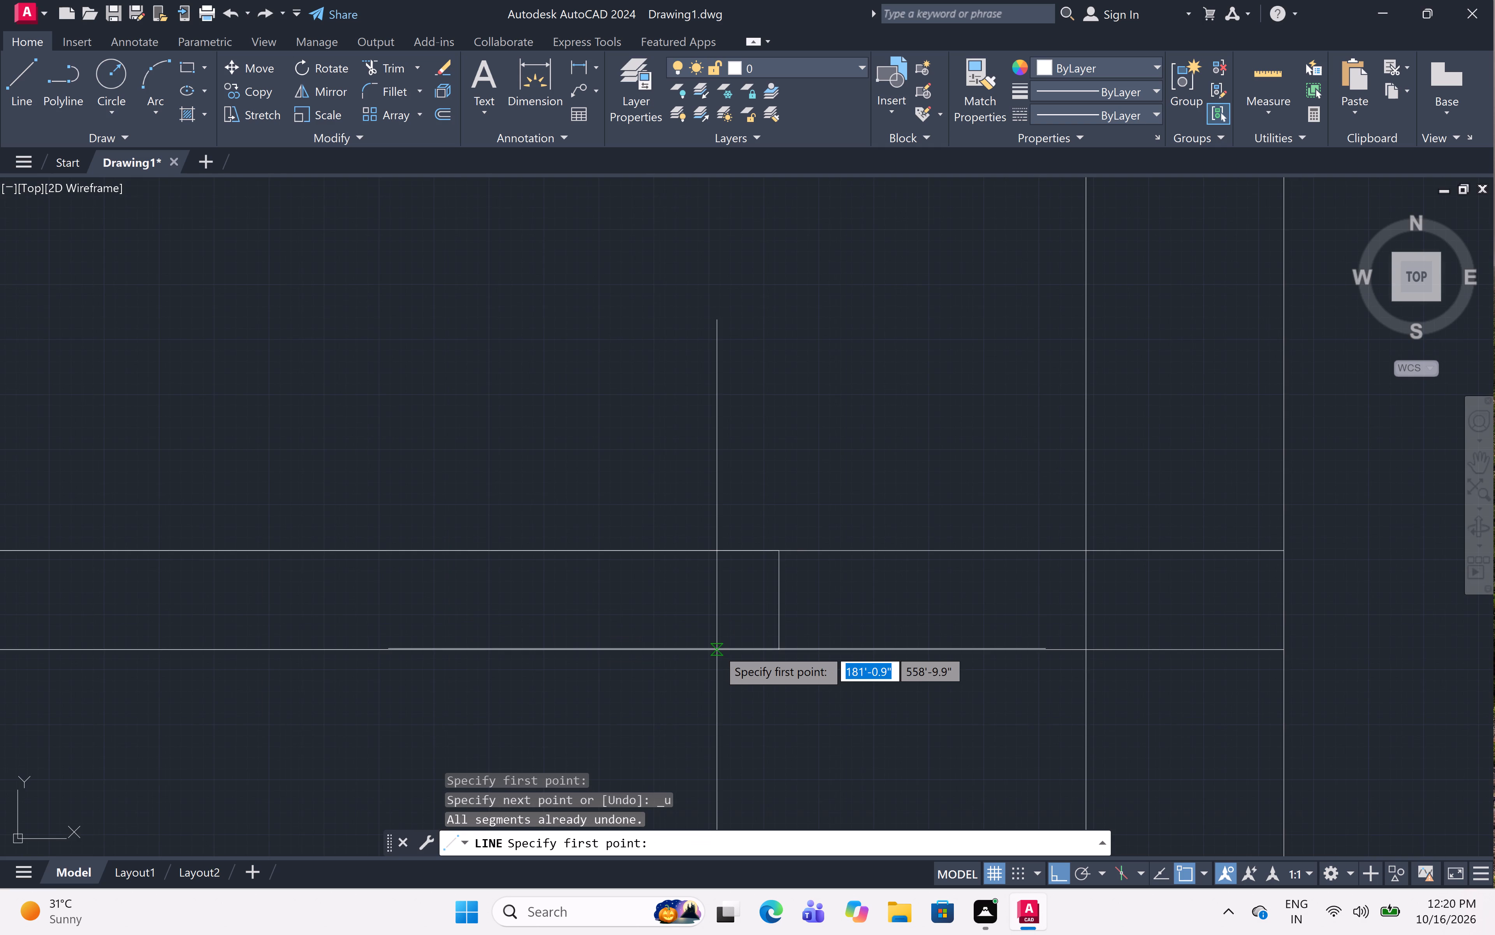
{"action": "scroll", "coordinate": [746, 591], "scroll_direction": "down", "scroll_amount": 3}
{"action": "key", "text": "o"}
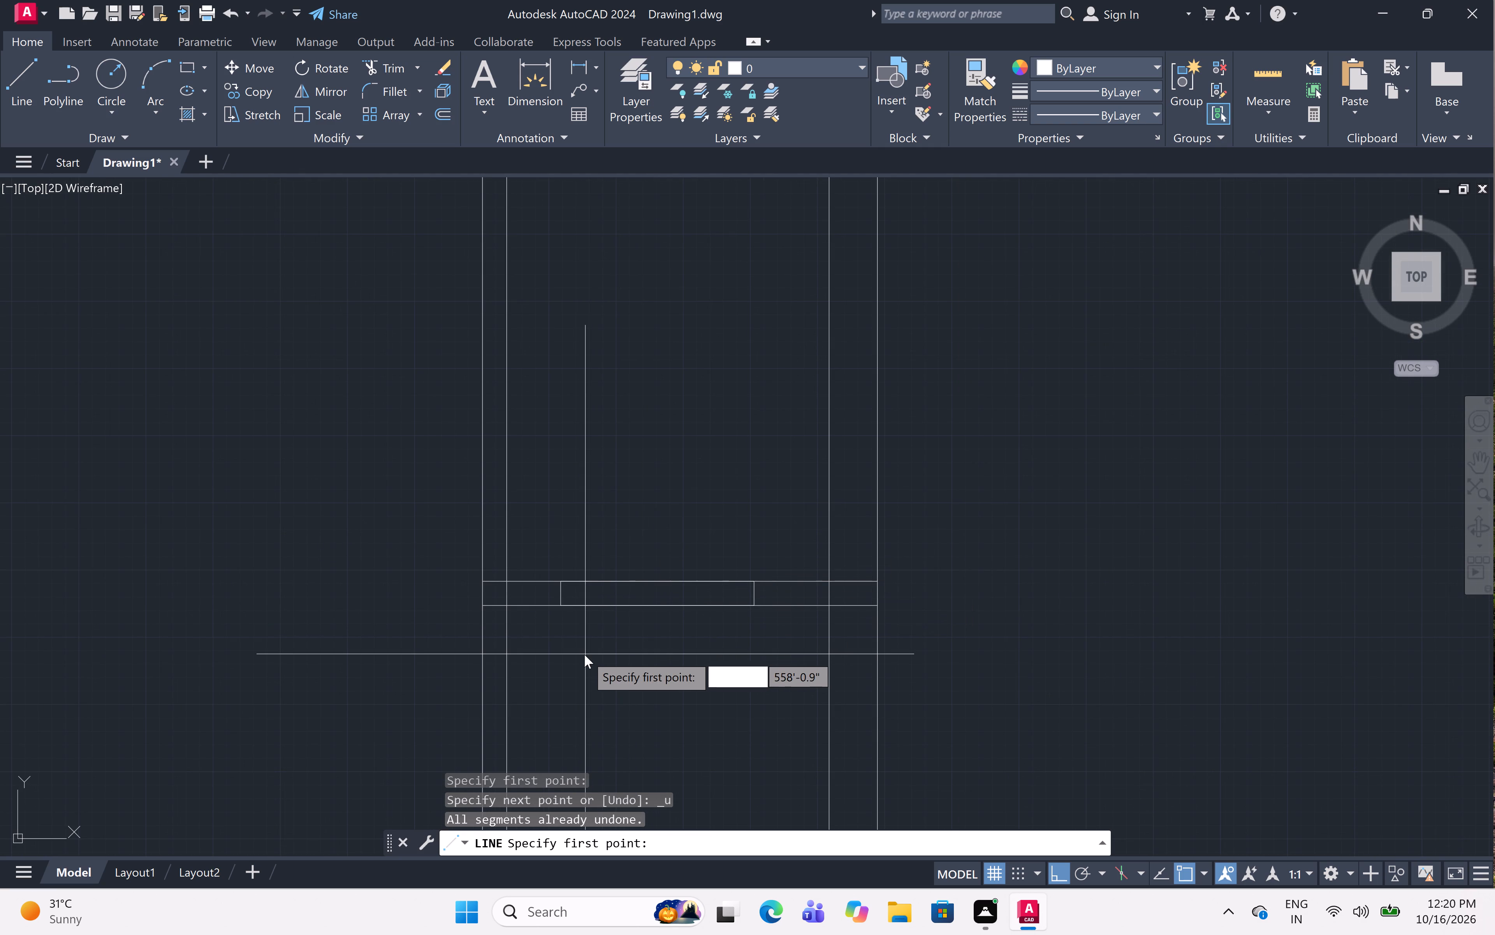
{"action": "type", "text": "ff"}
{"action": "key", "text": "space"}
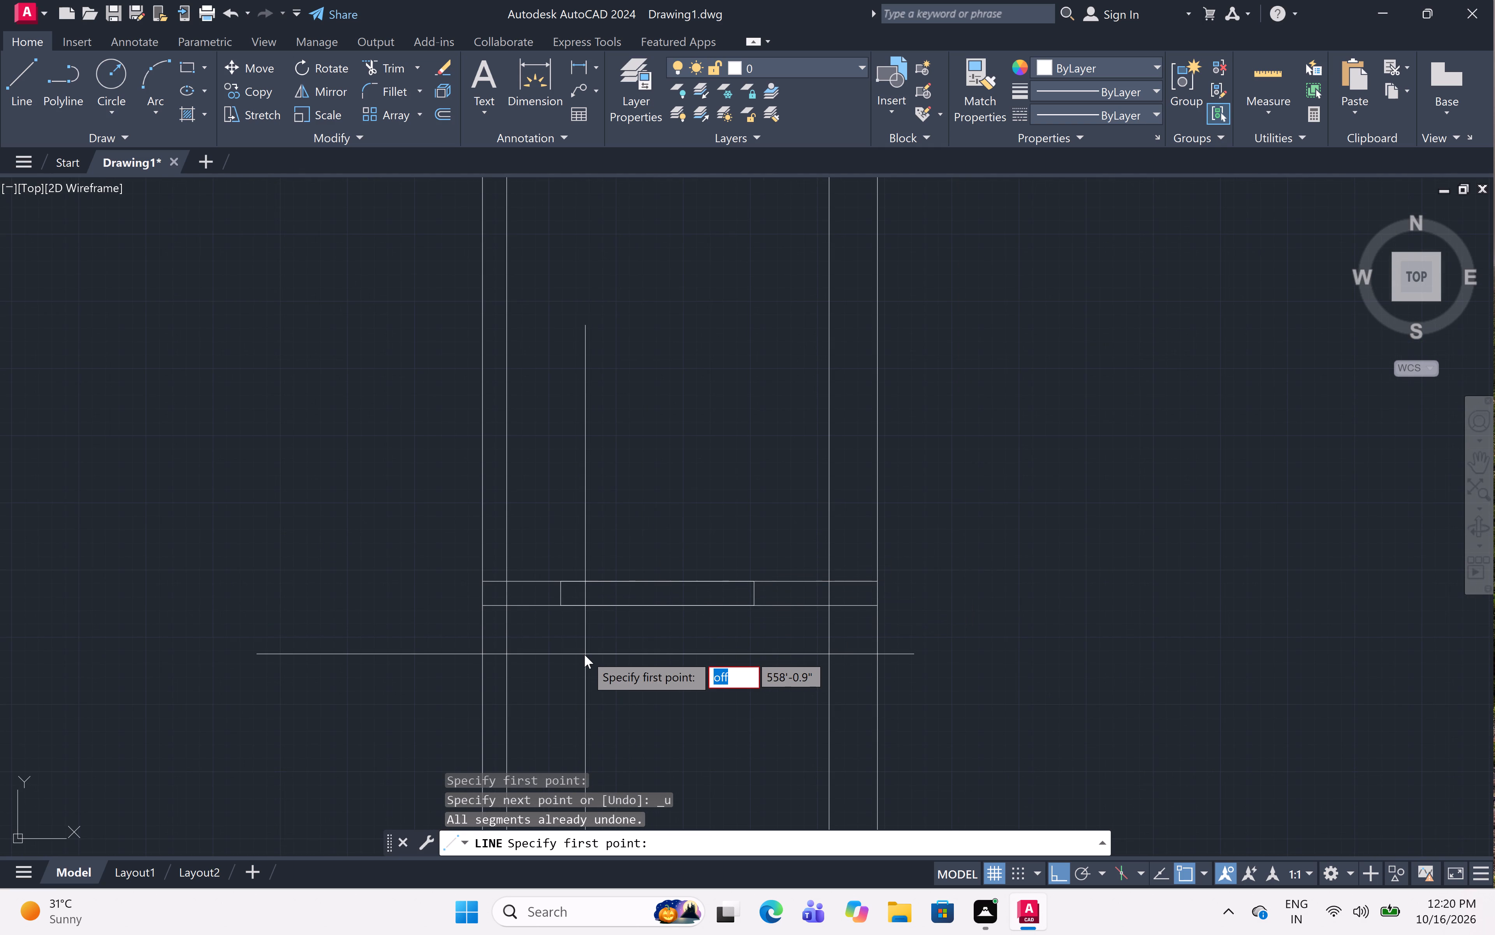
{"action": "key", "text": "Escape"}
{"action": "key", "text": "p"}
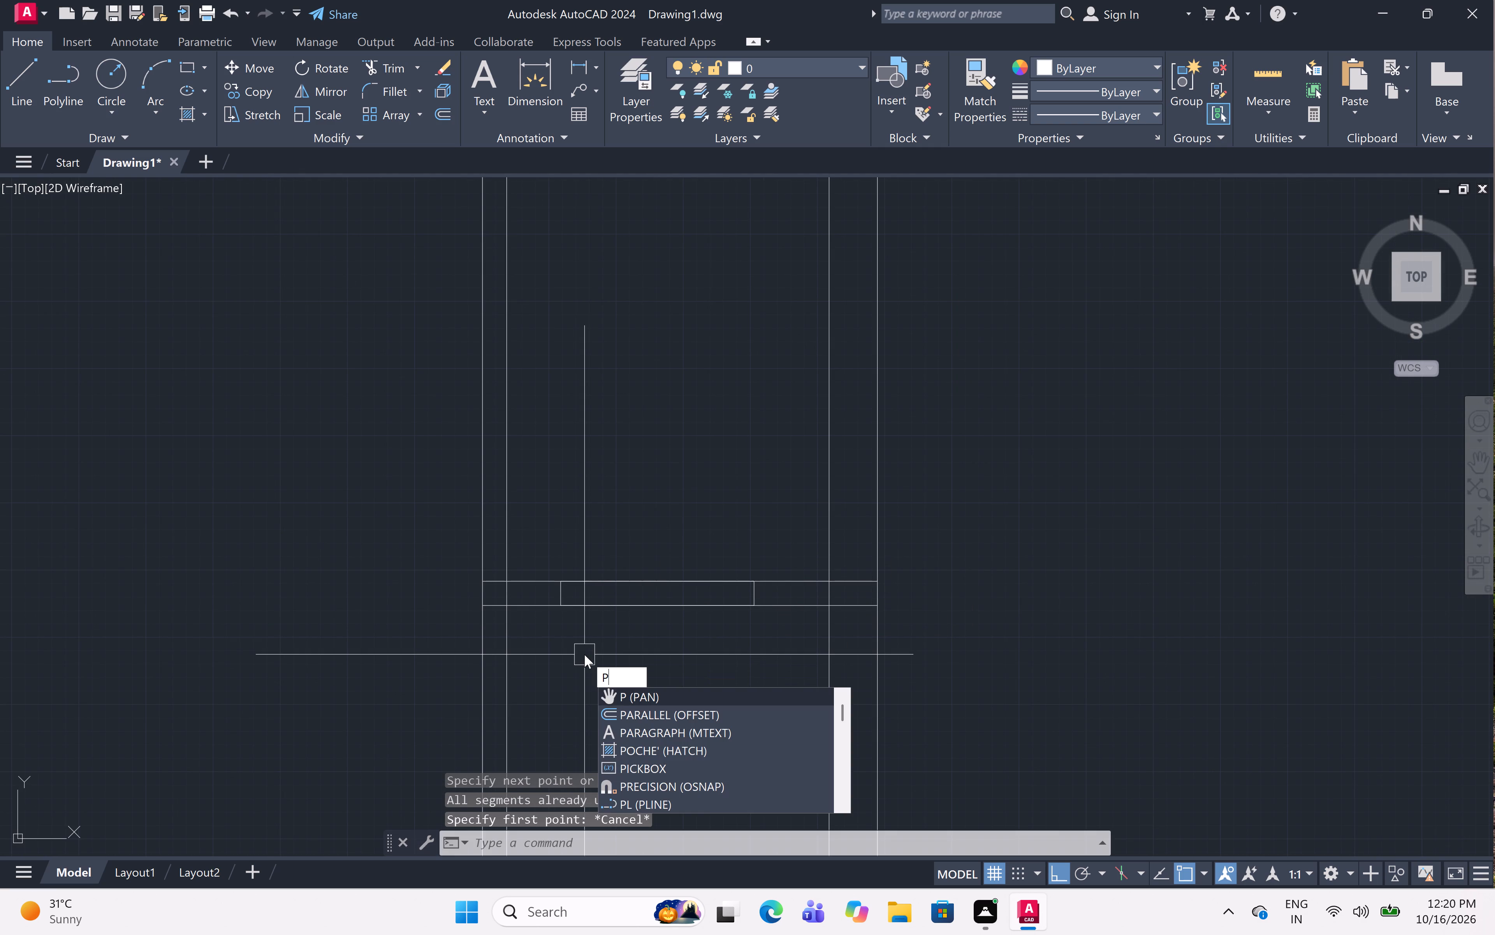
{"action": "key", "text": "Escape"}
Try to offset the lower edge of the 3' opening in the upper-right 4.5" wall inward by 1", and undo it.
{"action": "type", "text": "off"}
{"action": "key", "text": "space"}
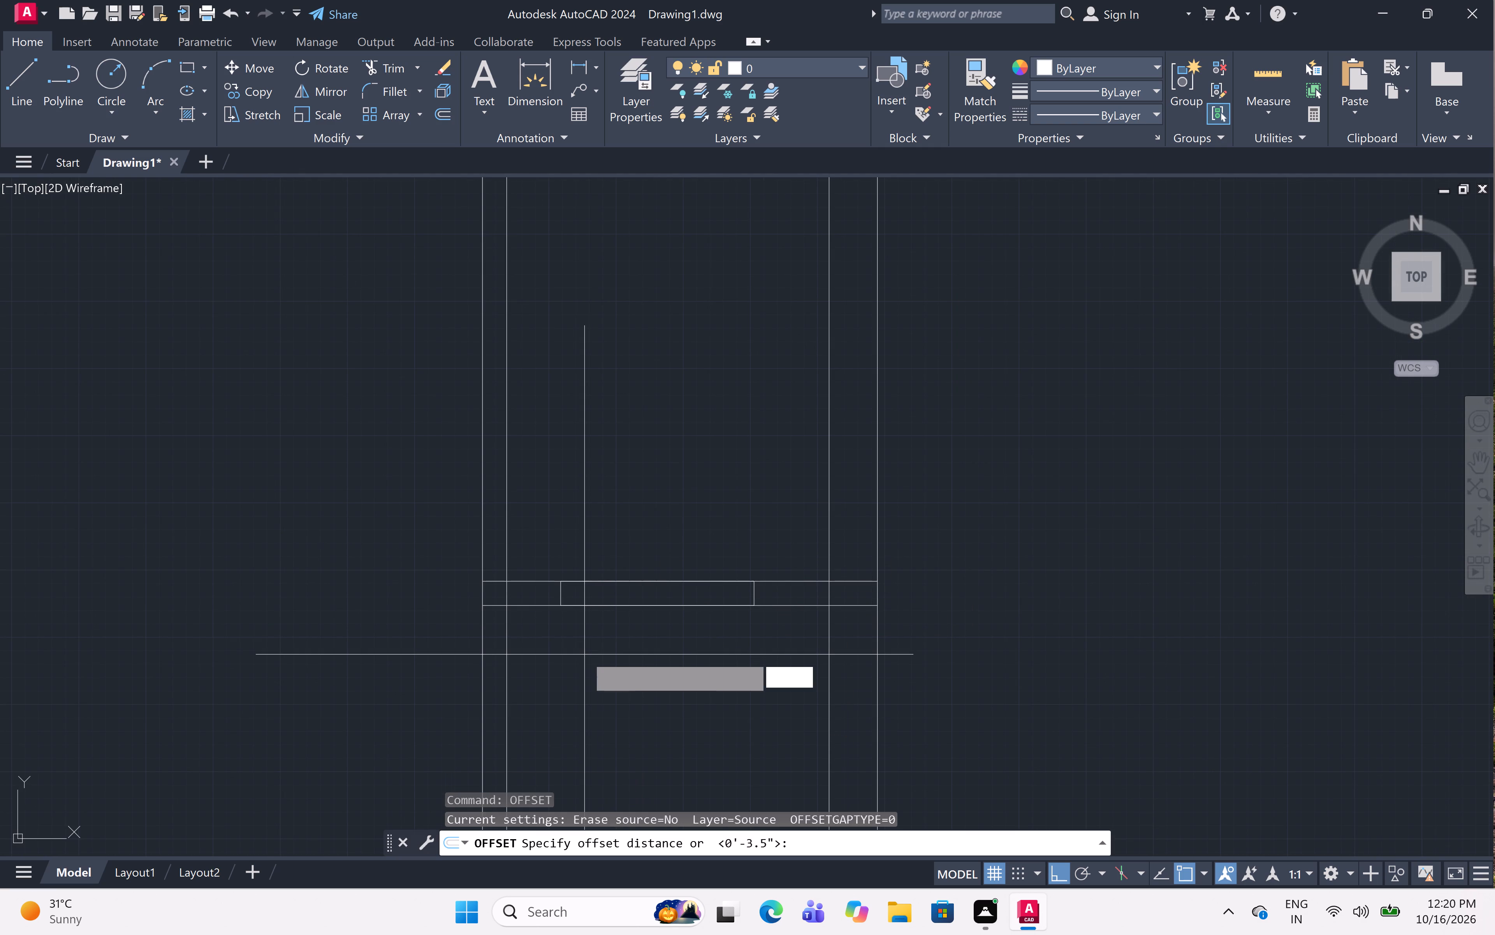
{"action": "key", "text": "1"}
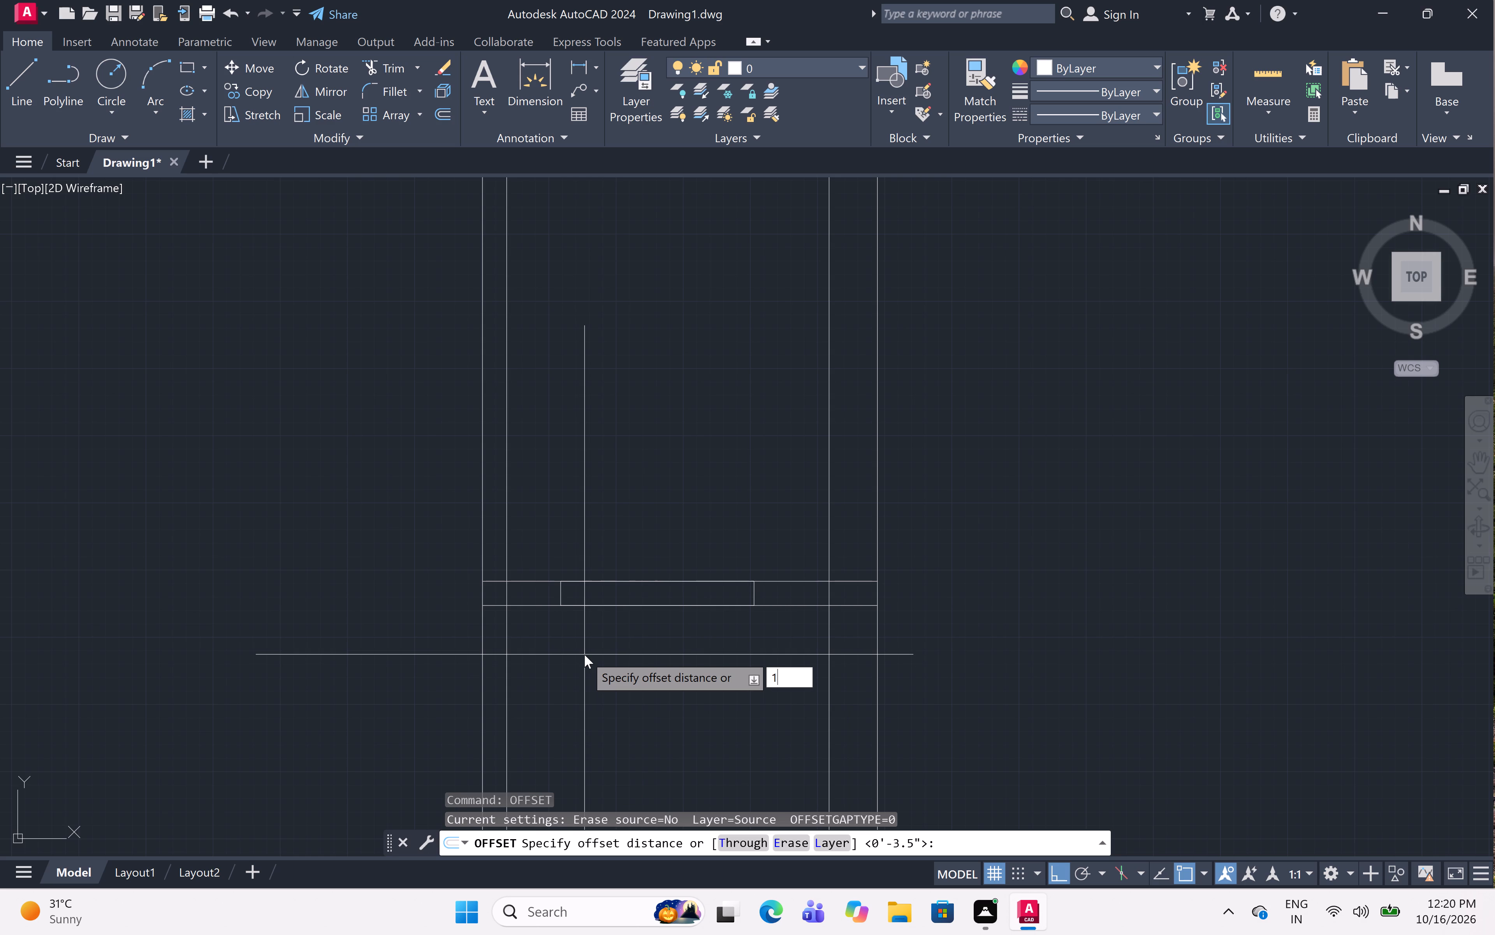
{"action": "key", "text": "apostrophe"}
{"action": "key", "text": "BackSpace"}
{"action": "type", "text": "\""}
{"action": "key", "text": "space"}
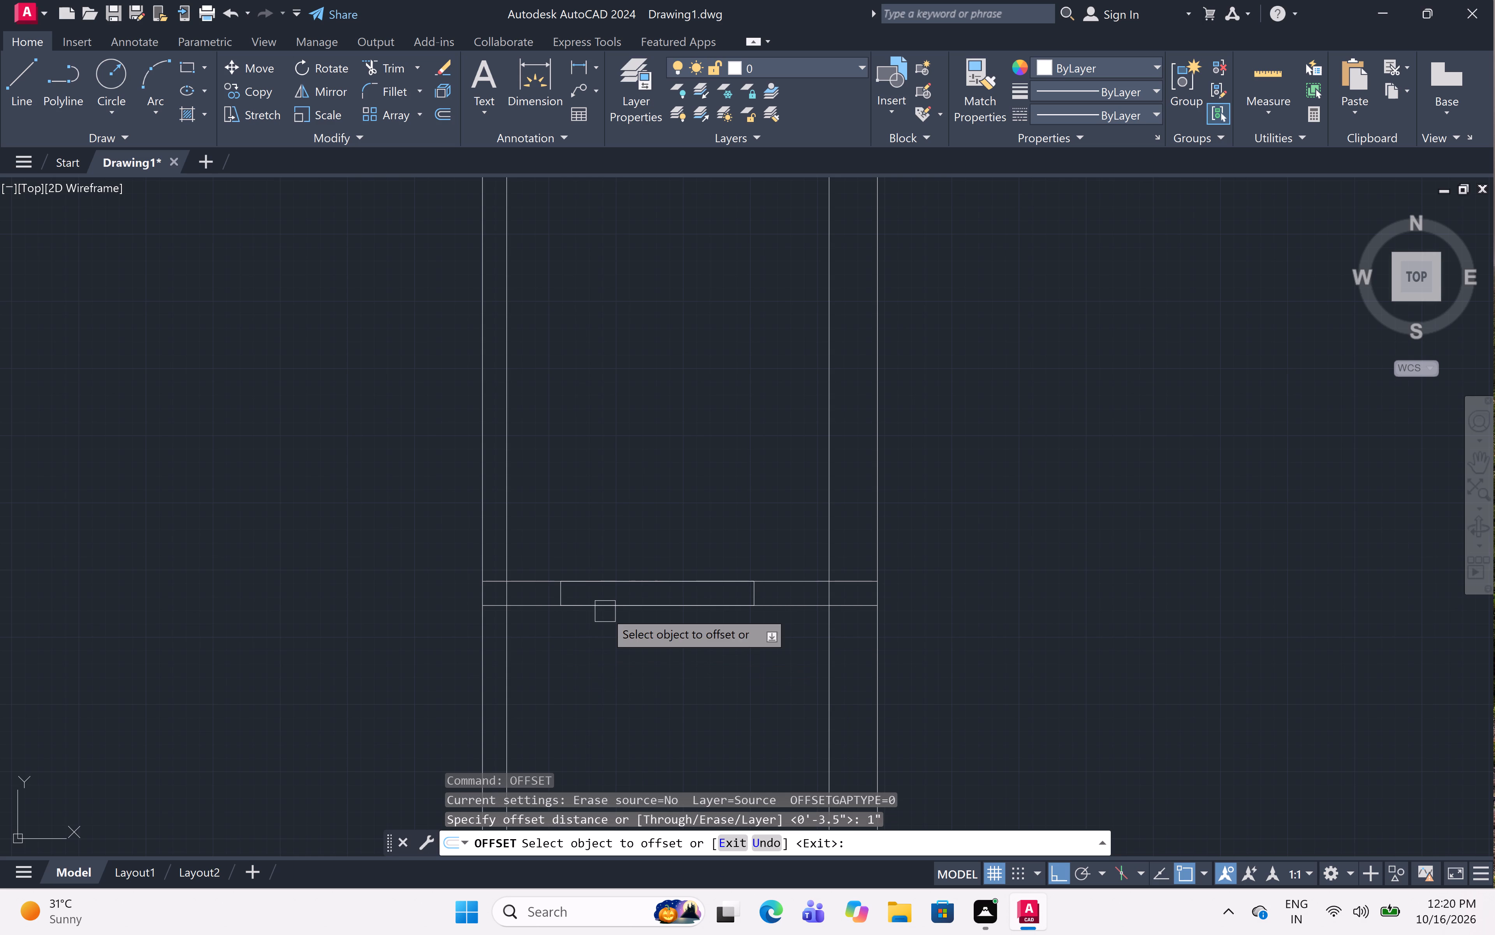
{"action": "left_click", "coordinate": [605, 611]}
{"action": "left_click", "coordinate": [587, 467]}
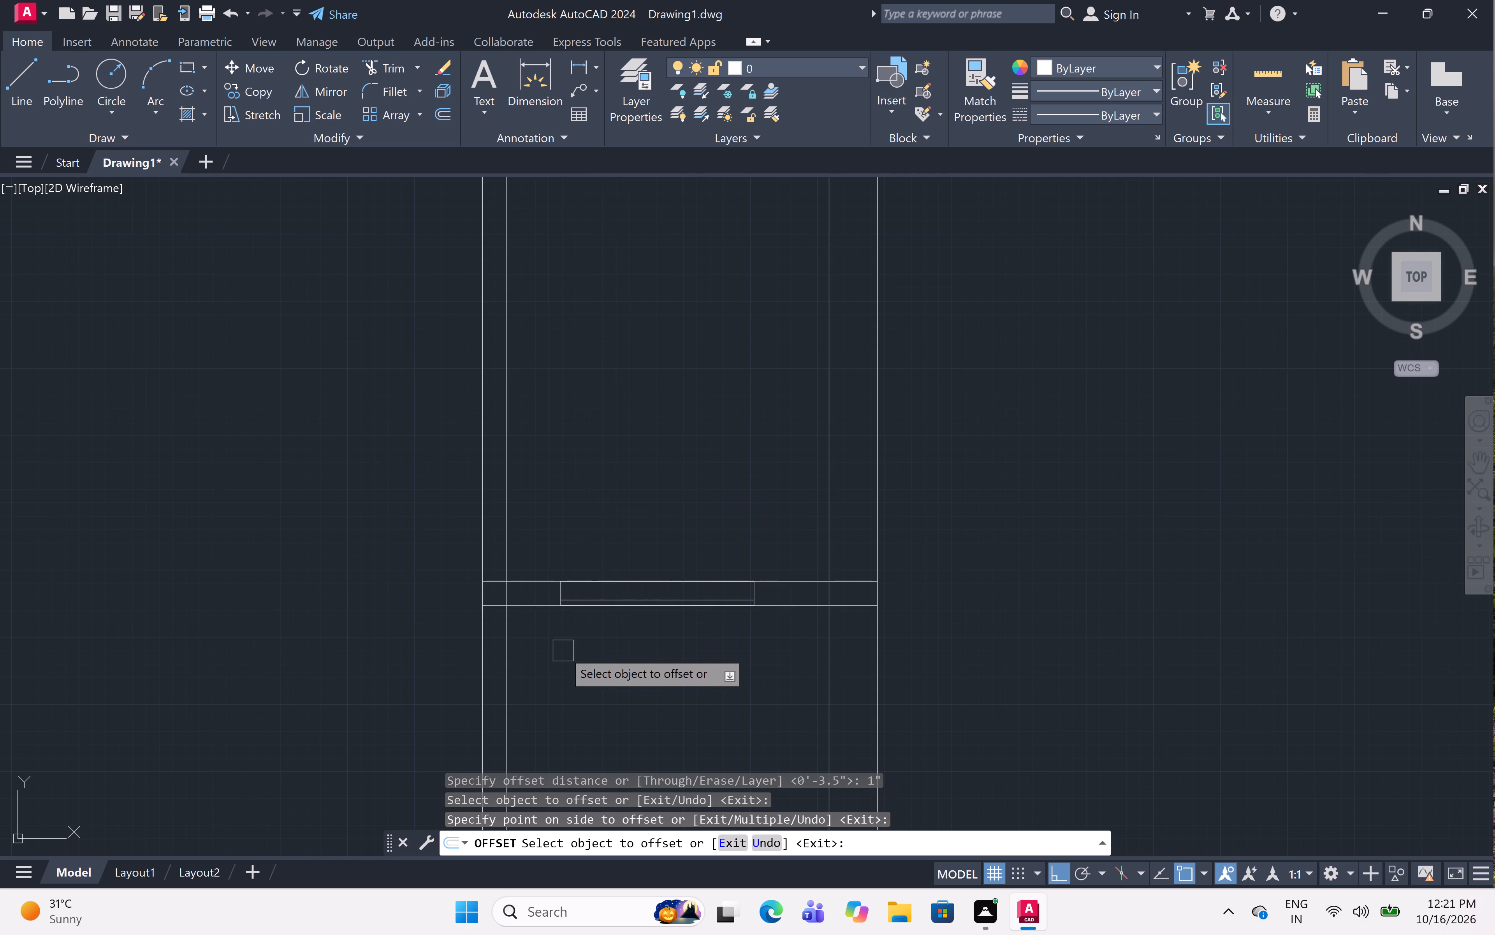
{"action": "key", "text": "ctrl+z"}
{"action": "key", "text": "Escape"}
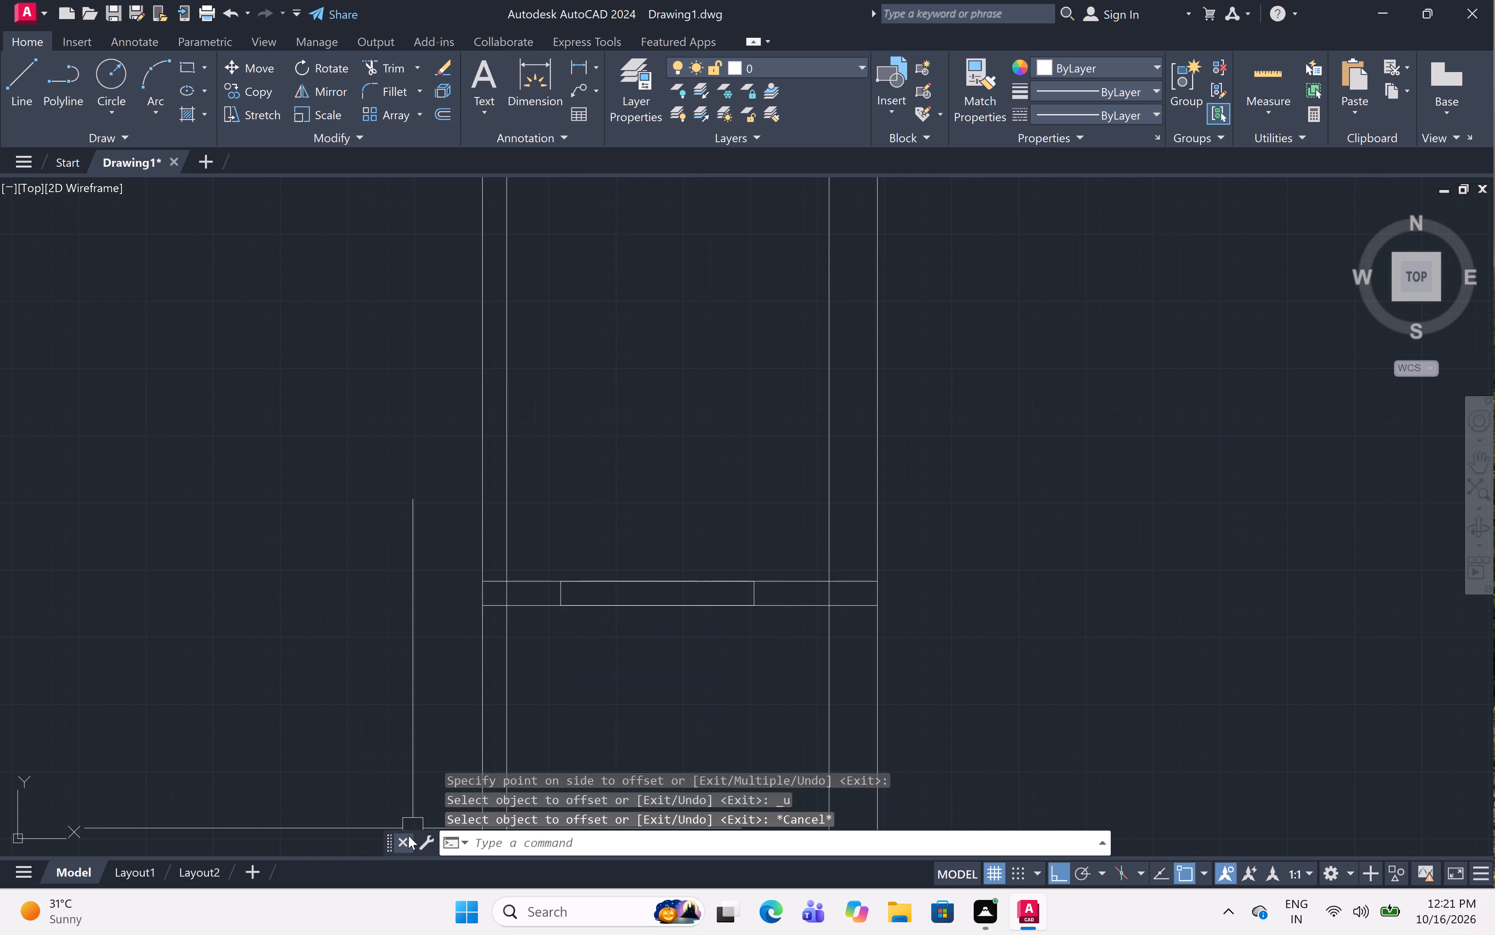
Offset both long edges of the 3' opening in the upper-right 4.5" wall inward by 1.5".
{"action": "type", "text": "off"}
{"action": "key", "text": "space"}
{"action": "type", "text": "1.5\""}
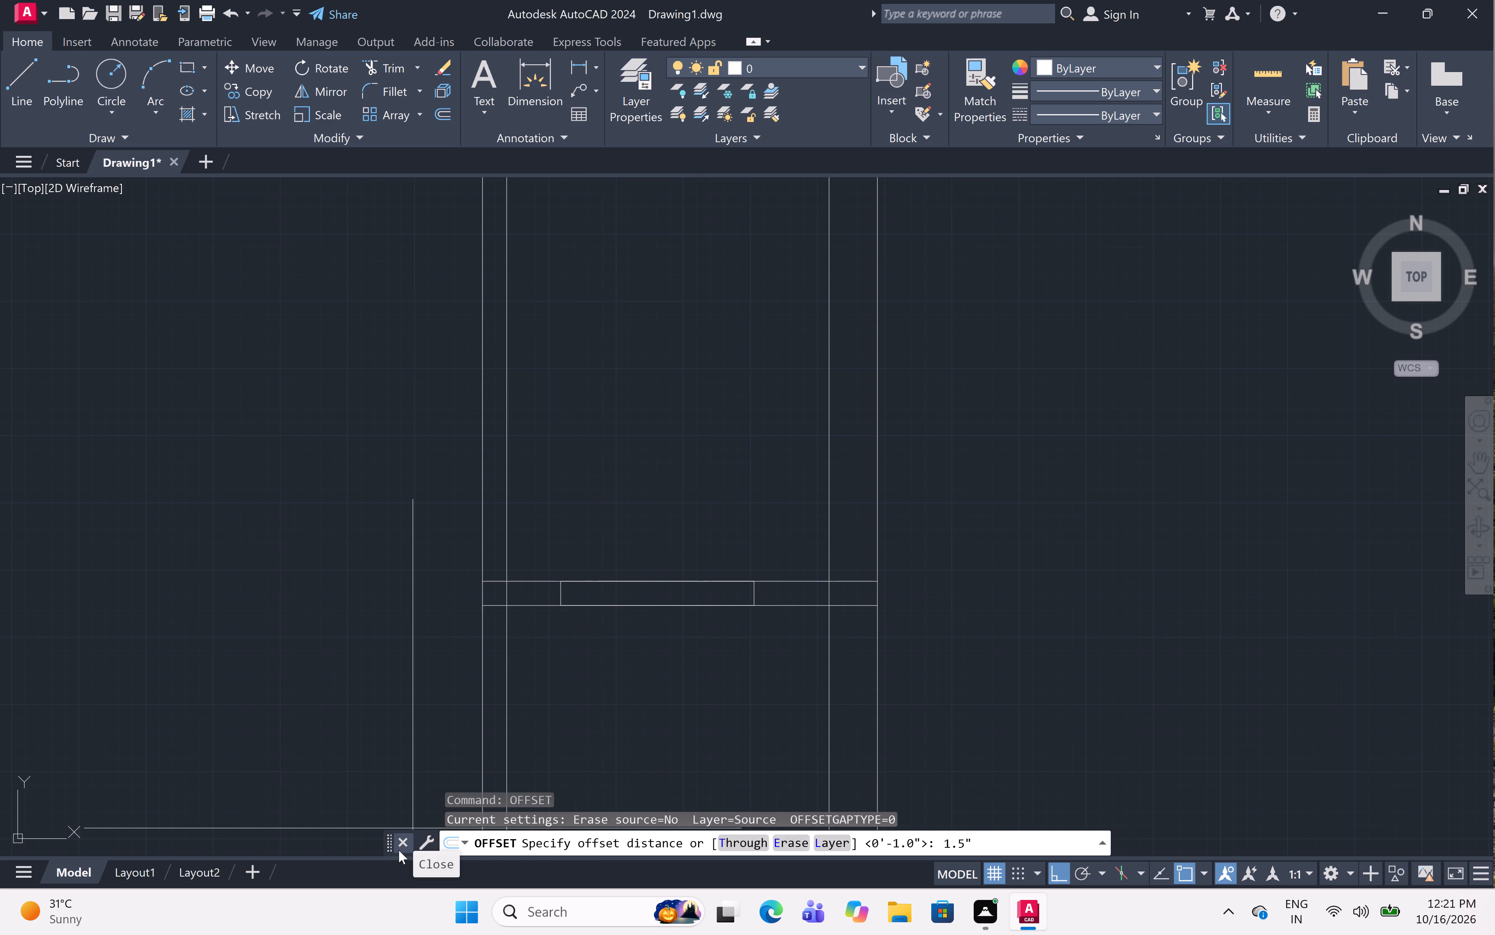
{"action": "key", "text": "space"}
{"action": "scroll", "coordinate": [648, 576], "scroll_direction": "up", "scroll_amount": 2}
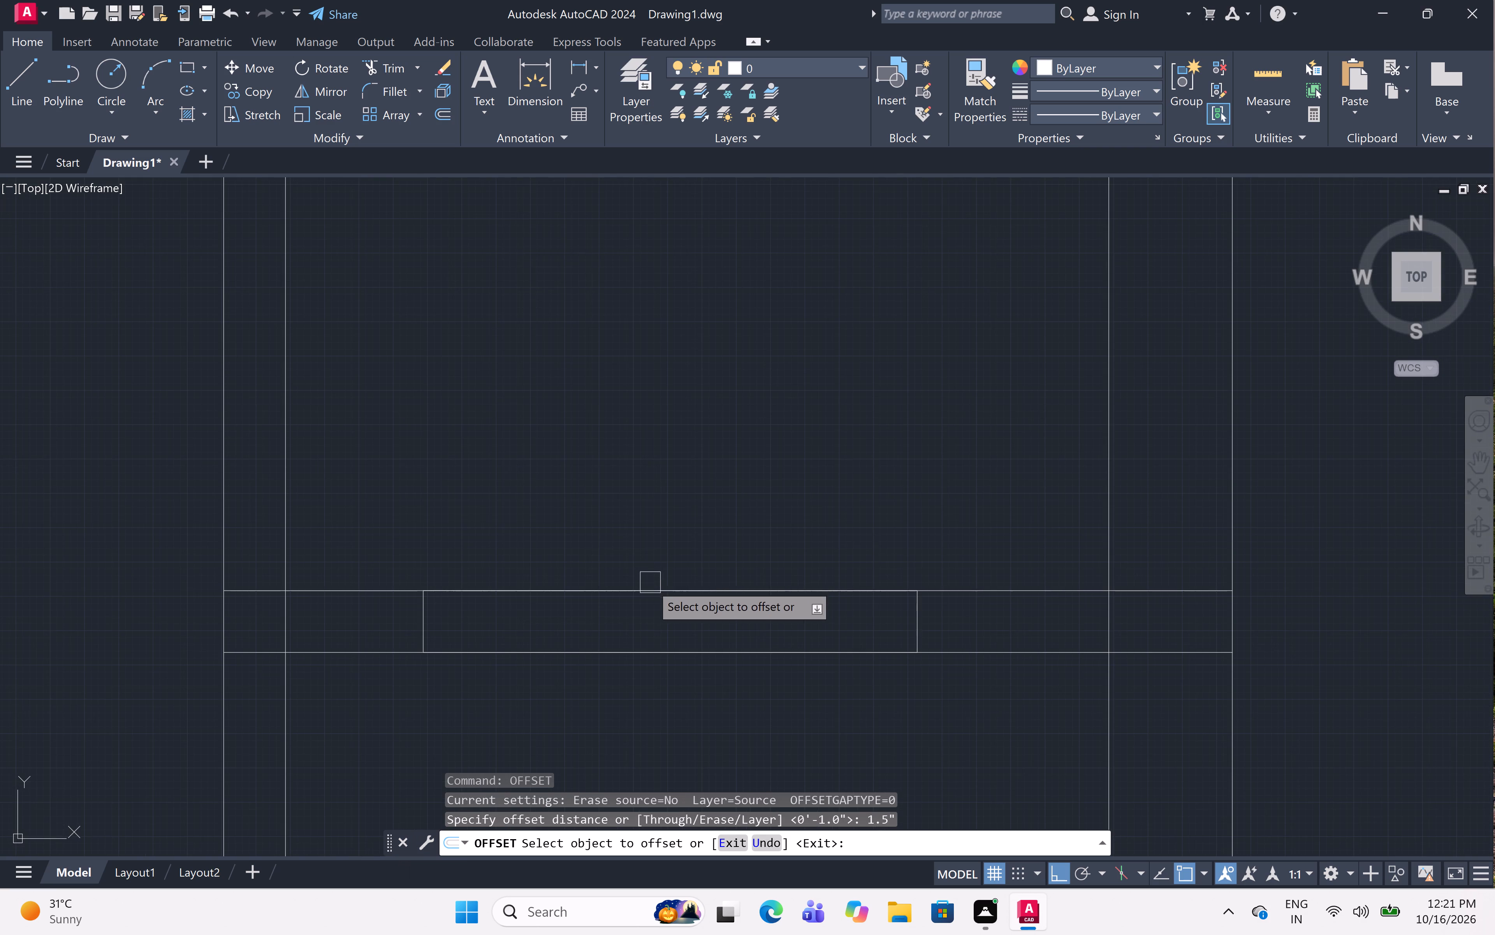
{"action": "left_click", "coordinate": [650, 591]}
{"action": "left_click", "coordinate": [651, 655]}
{"action": "left_click", "coordinate": [652, 656]}
{"action": "left_click", "coordinate": [655, 587]}
{"action": "scroll", "coordinate": [654, 567], "scroll_direction": "down", "scroll_amount": 2}
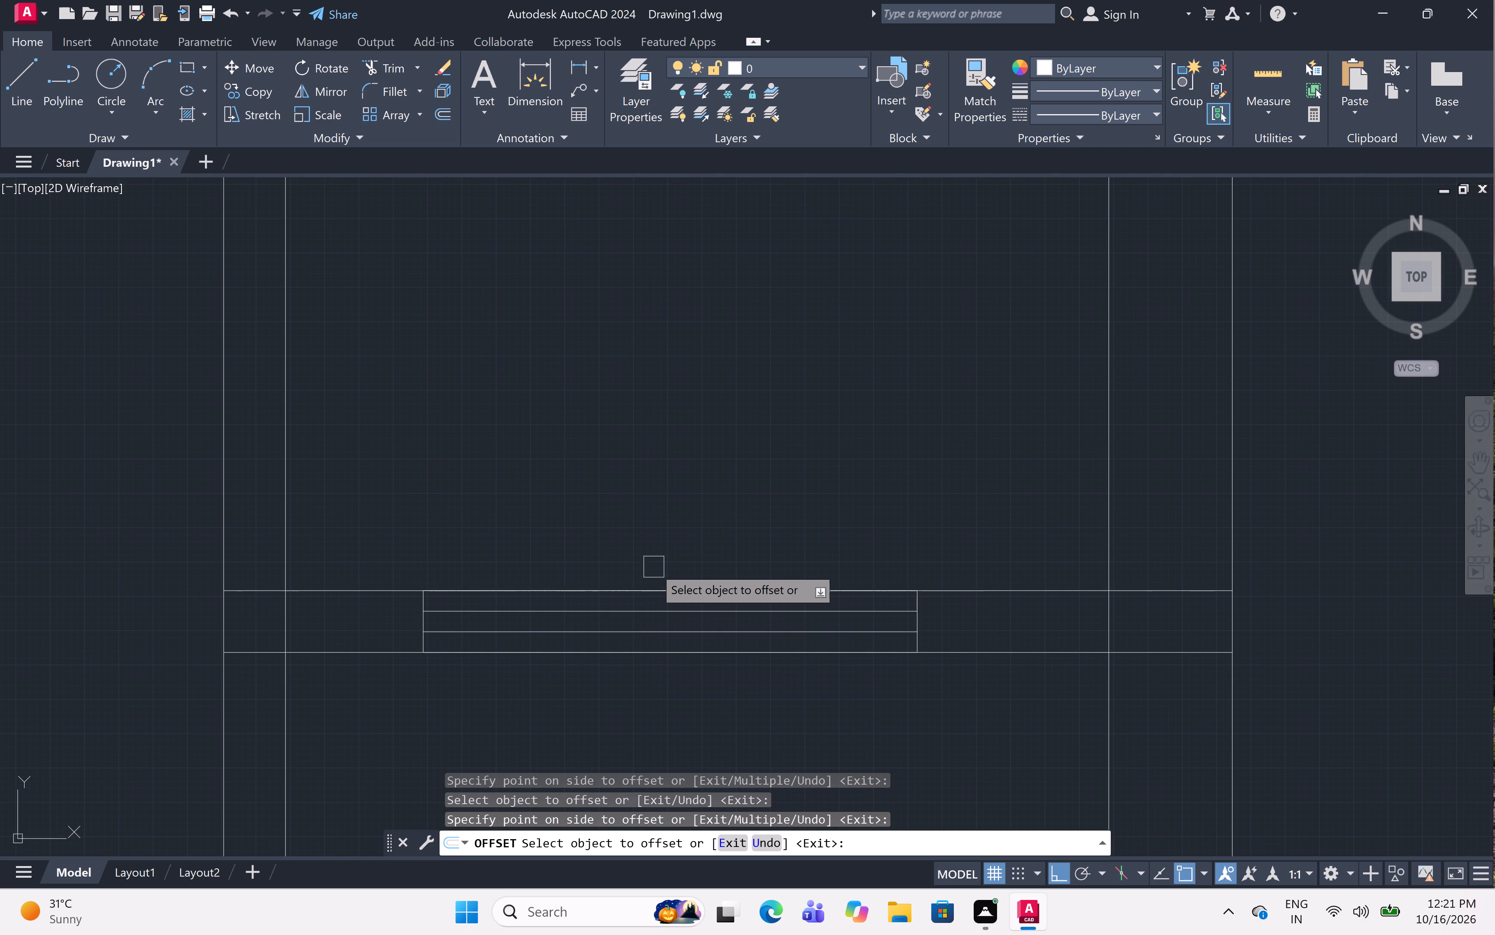
{"action": "scroll", "coordinate": [654, 567], "scroll_direction": "down", "scroll_amount": 2}
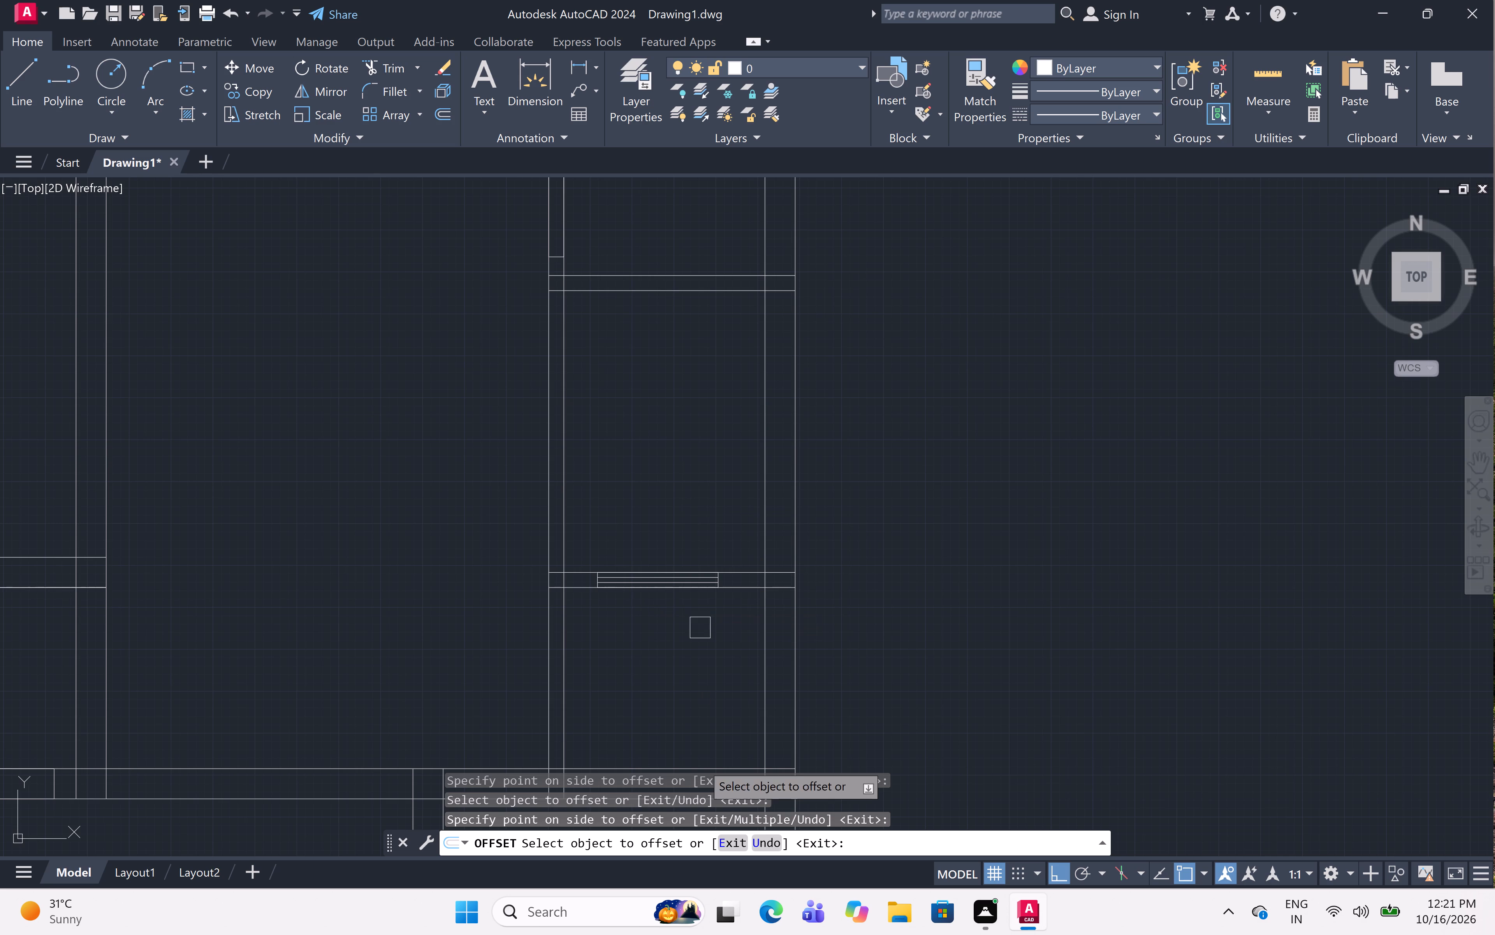
{"action": "scroll", "coordinate": [508, 323], "scroll_direction": "down", "scroll_amount": 3}
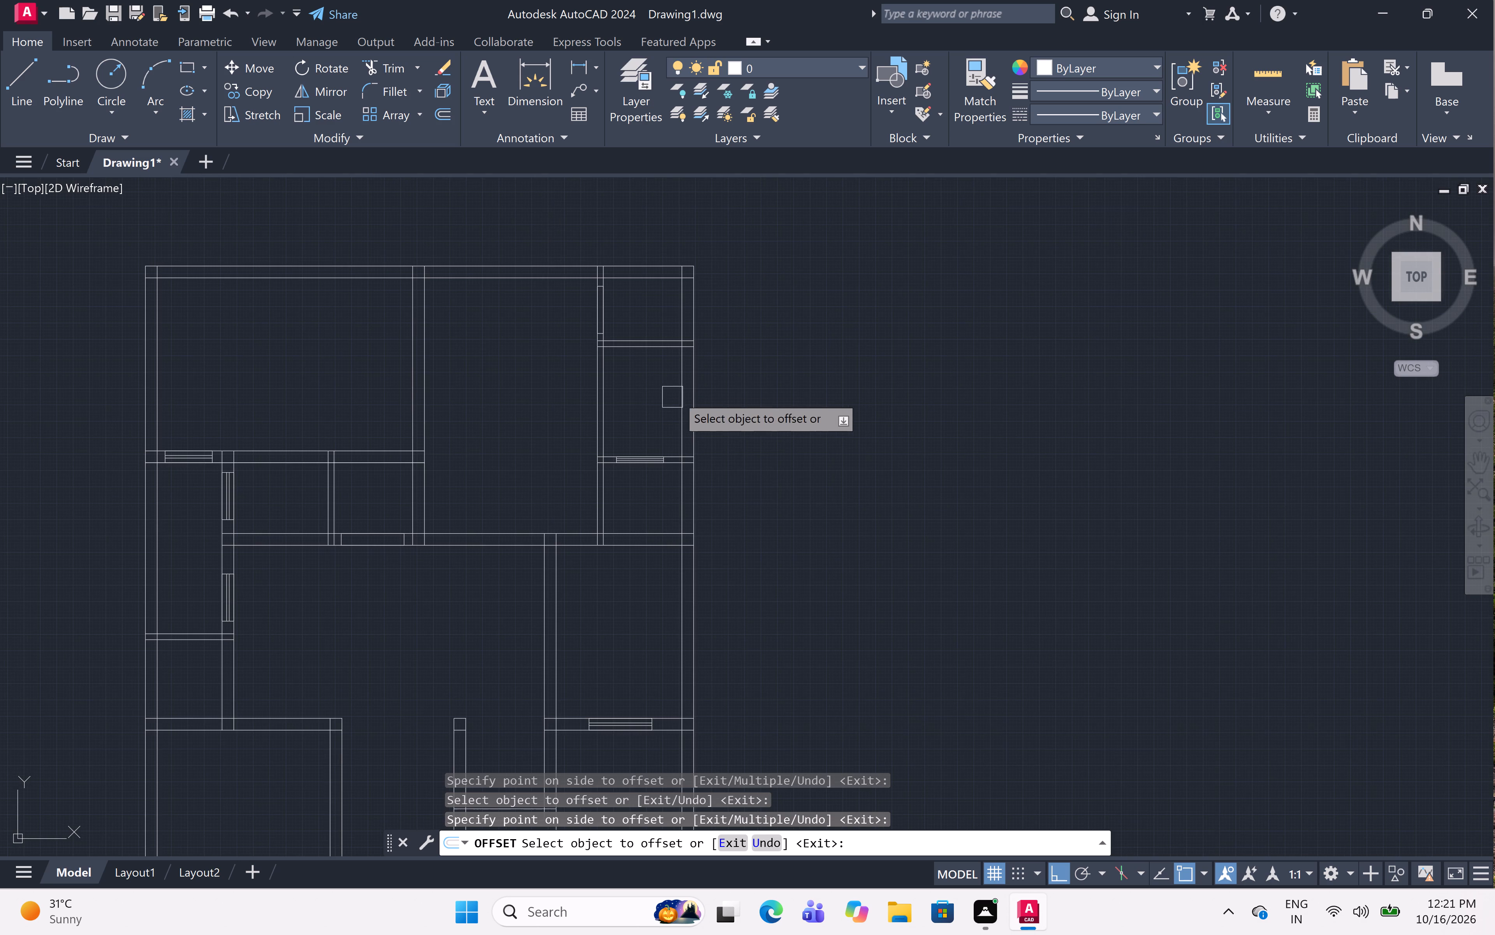
{"action": "middle_click_drag", "start_coordinate": [716, 382], "coordinate": [821, 277]}
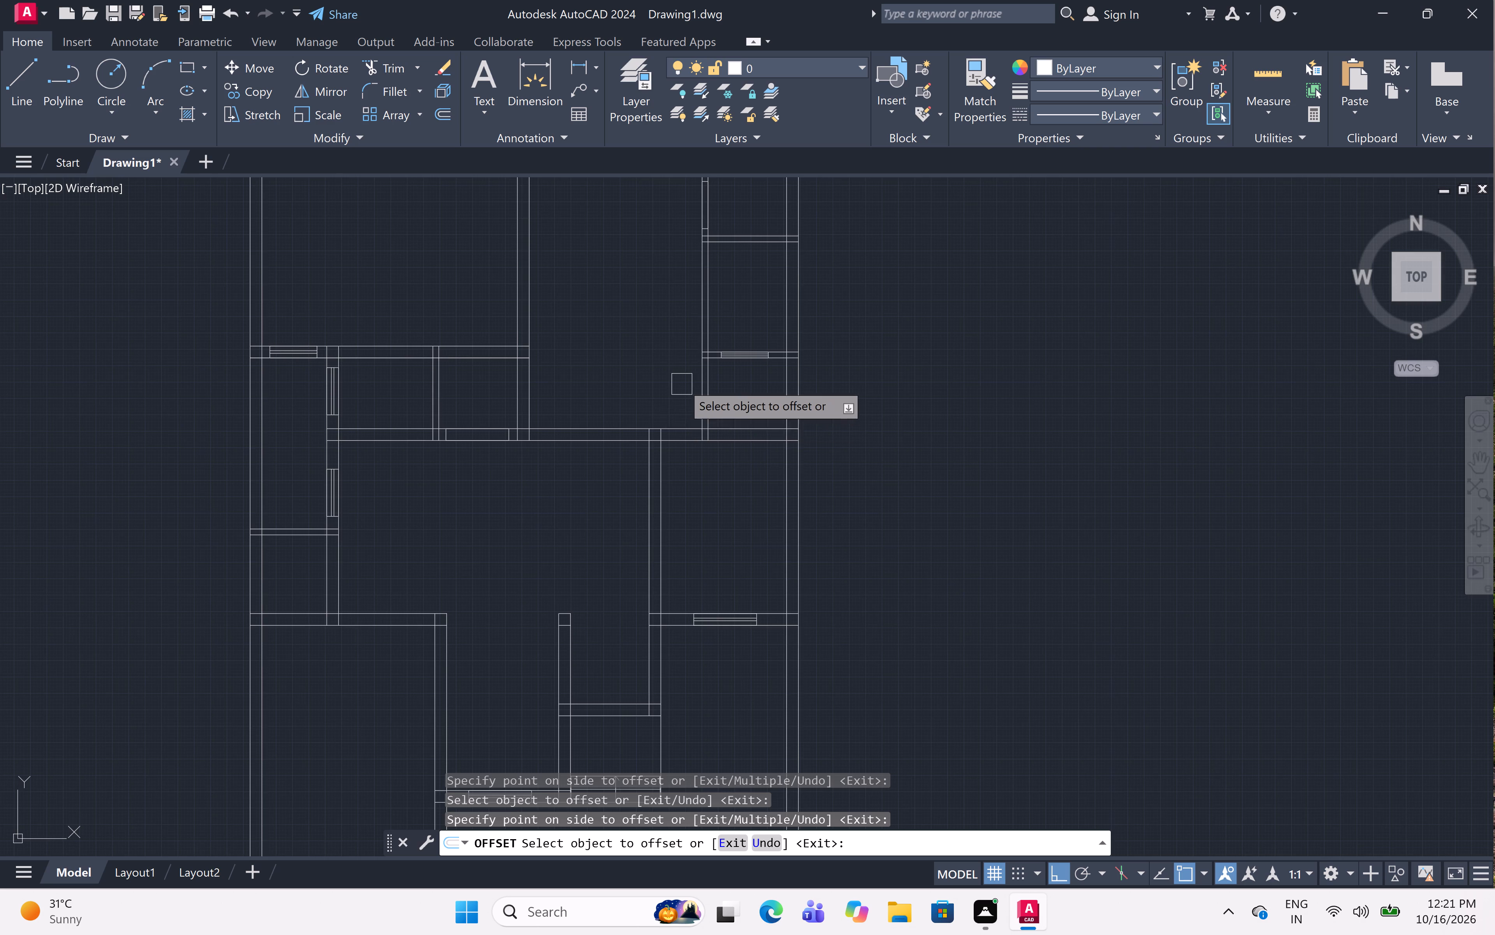
{"action": "scroll", "coordinate": [682, 383], "scroll_direction": "down", "scroll_amount": 1}
{"action": "key", "text": "Escape"}
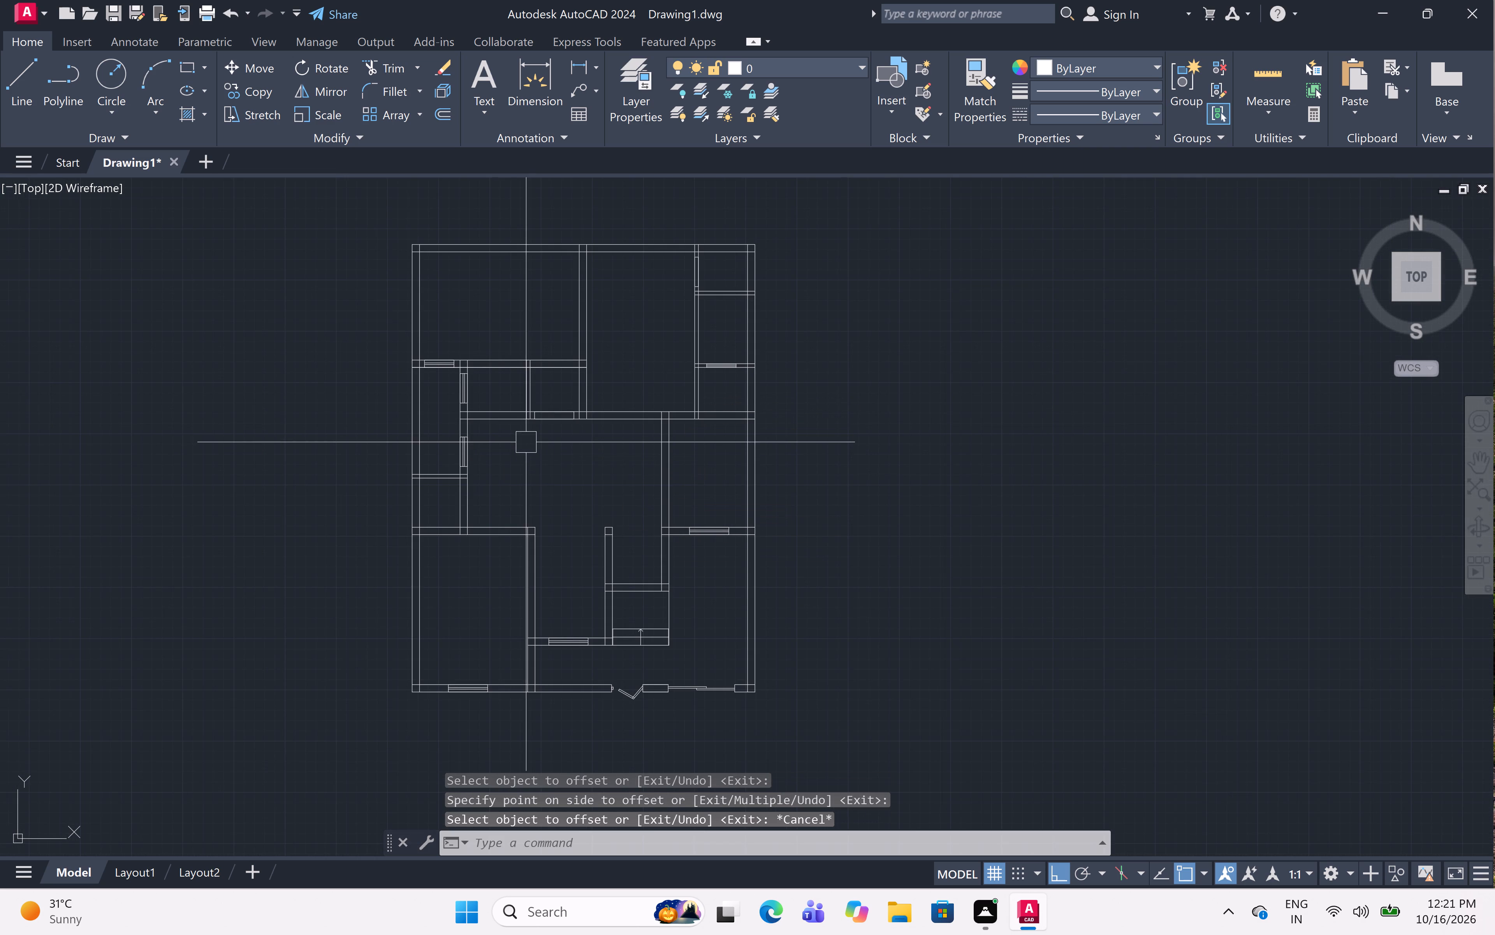
Draw a 3' door leaf up from the upper-left room's lower wall near its right corner, with a 3' opening leftward closed by a jamb line.
{"action": "scroll", "coordinate": [516, 473], "scroll_direction": "up", "scroll_amount": 1}
{"action": "middle_click_drag", "start_coordinate": [516, 473], "coordinate": [531, 526]}
{"action": "scroll", "coordinate": [530, 511], "scroll_direction": "down", "scroll_amount": 1}
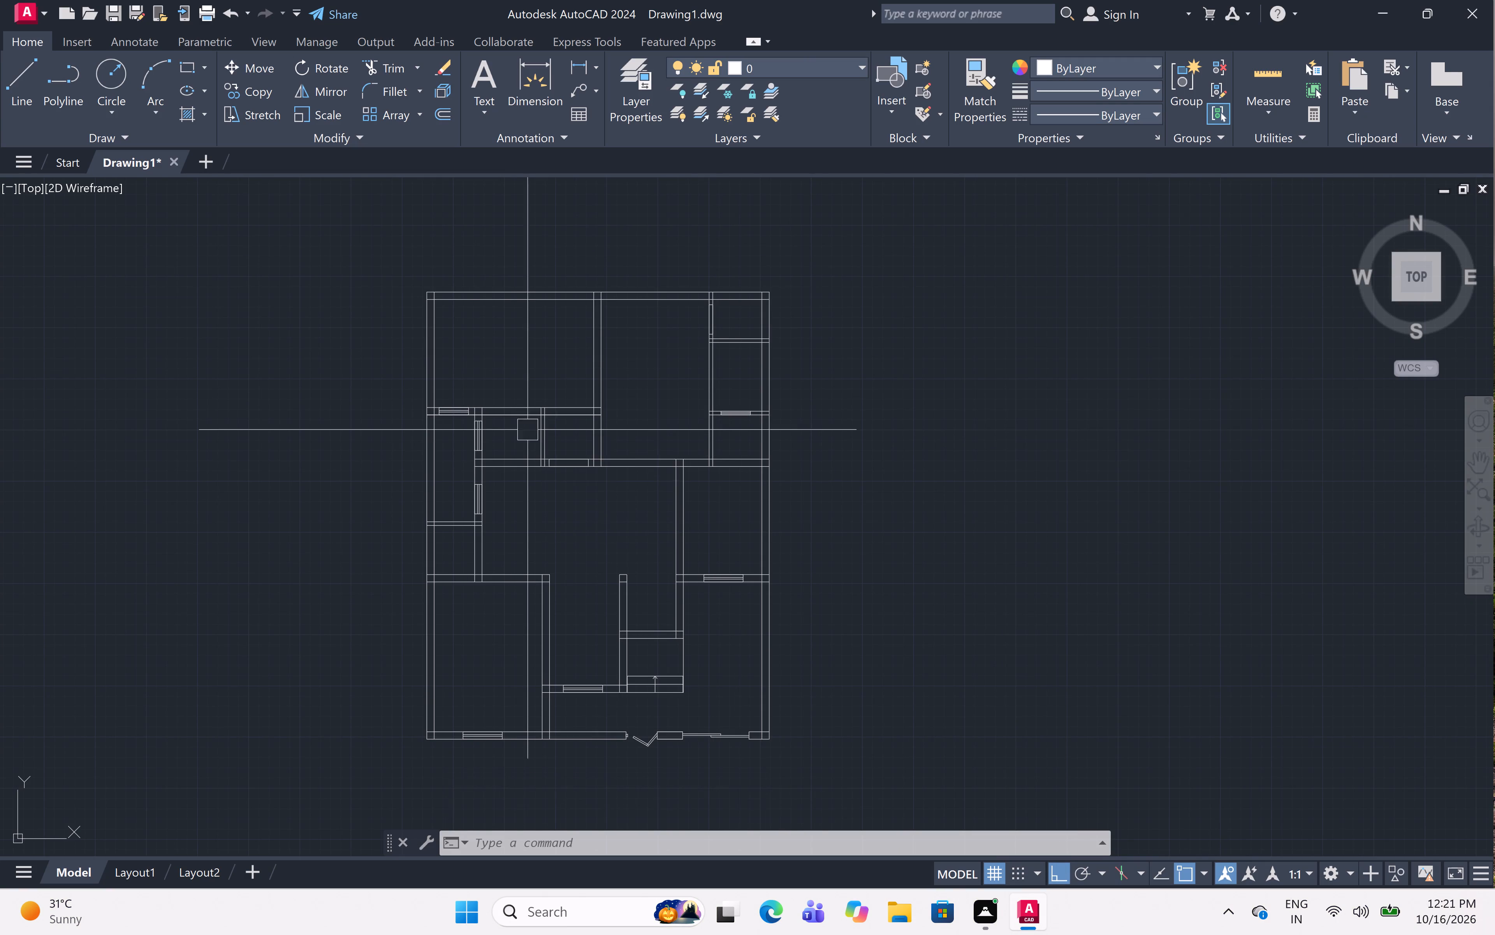
{"action": "scroll", "coordinate": [525, 445], "scroll_direction": "up", "scroll_amount": 2}
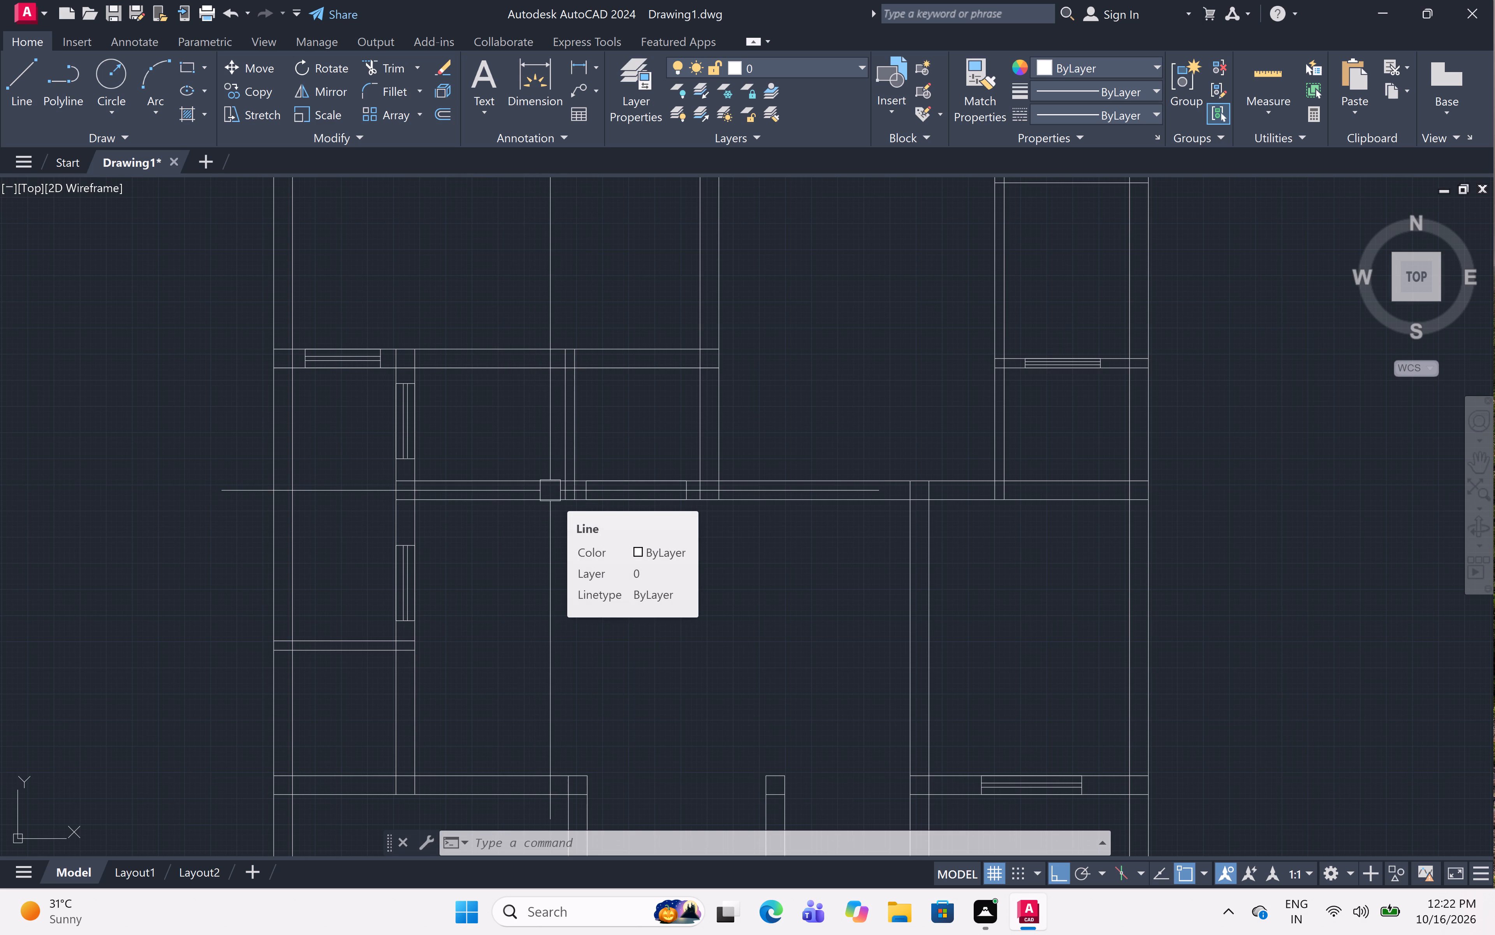
{"action": "scroll", "coordinate": [649, 310], "scroll_direction": "up", "scroll_amount": 2}
{"action": "middle_click_drag", "start_coordinate": [649, 310], "coordinate": [653, 317]}
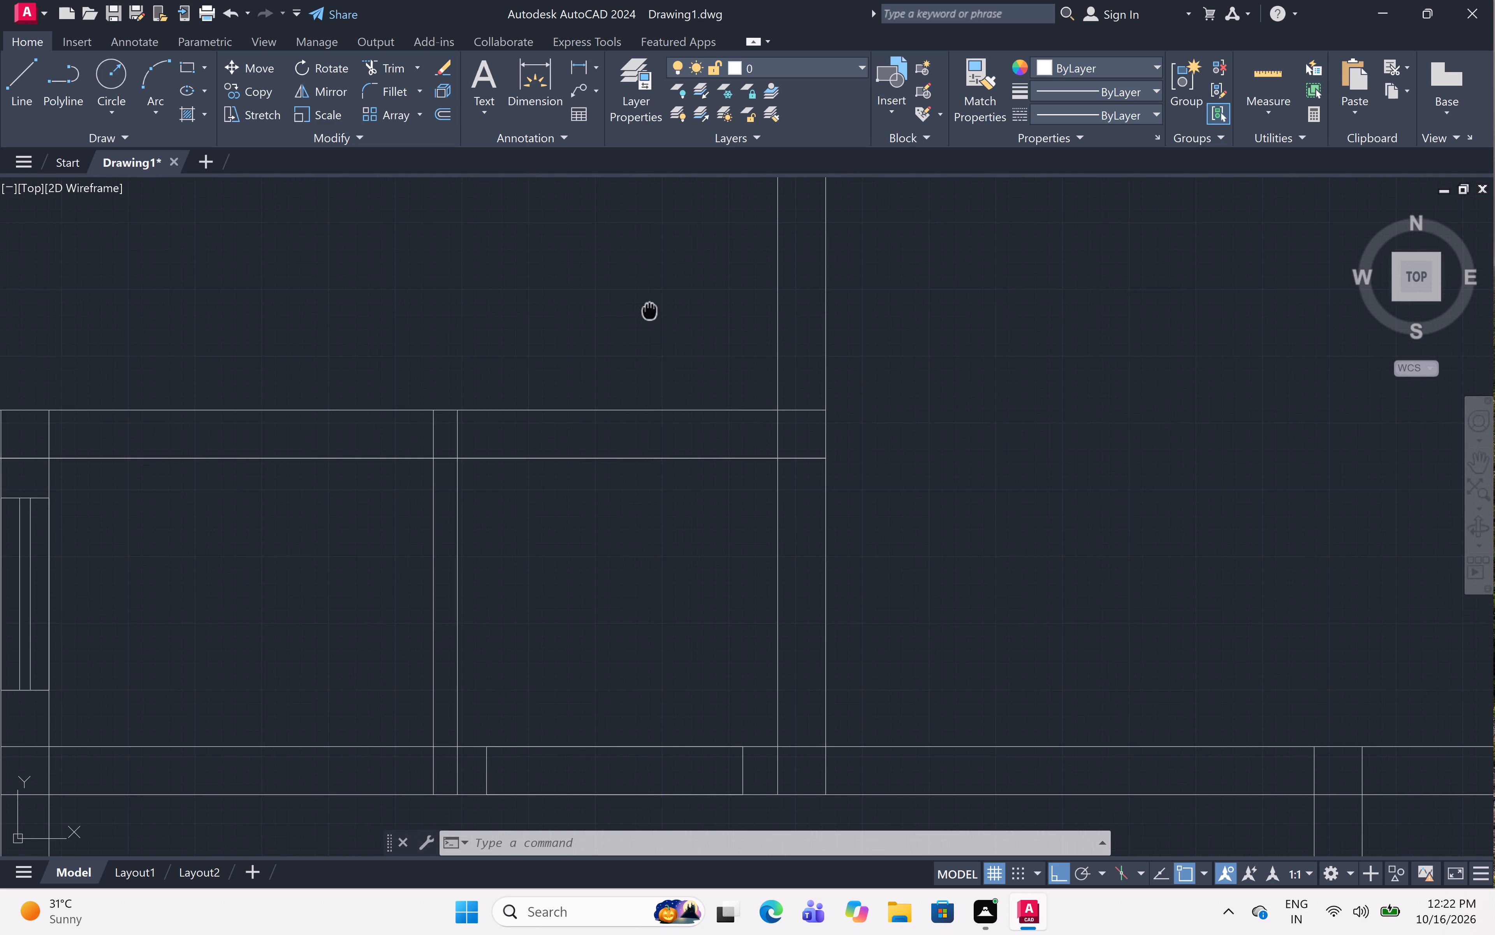
{"action": "middle_click_drag", "start_coordinate": [653, 317], "coordinate": [659, 414]}
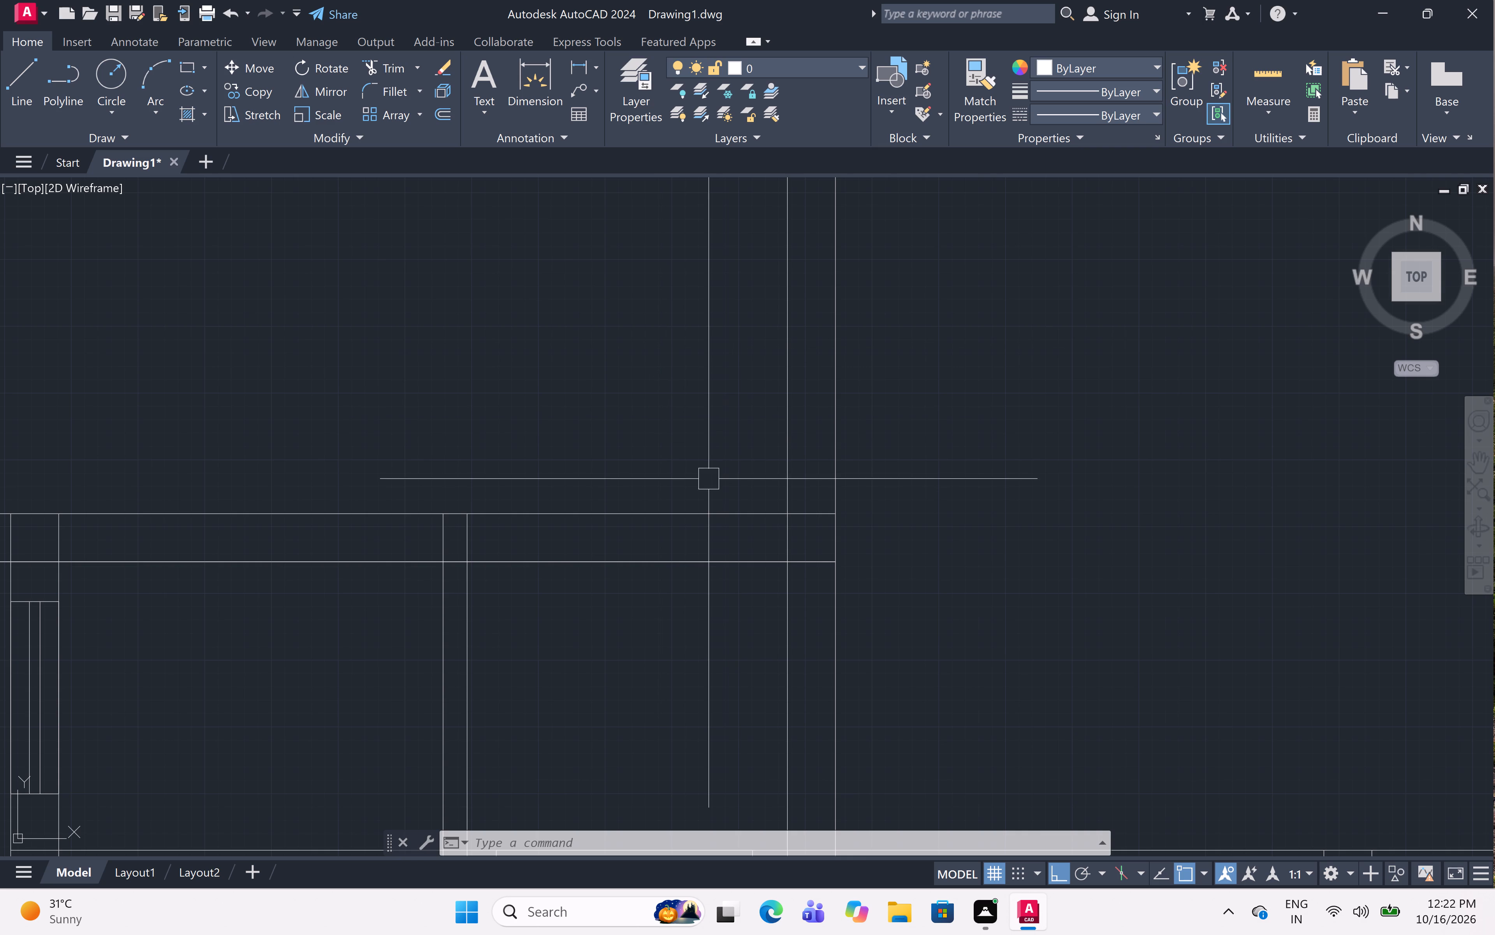
{"action": "key", "text": "l"}
{"action": "key", "text": "space"}
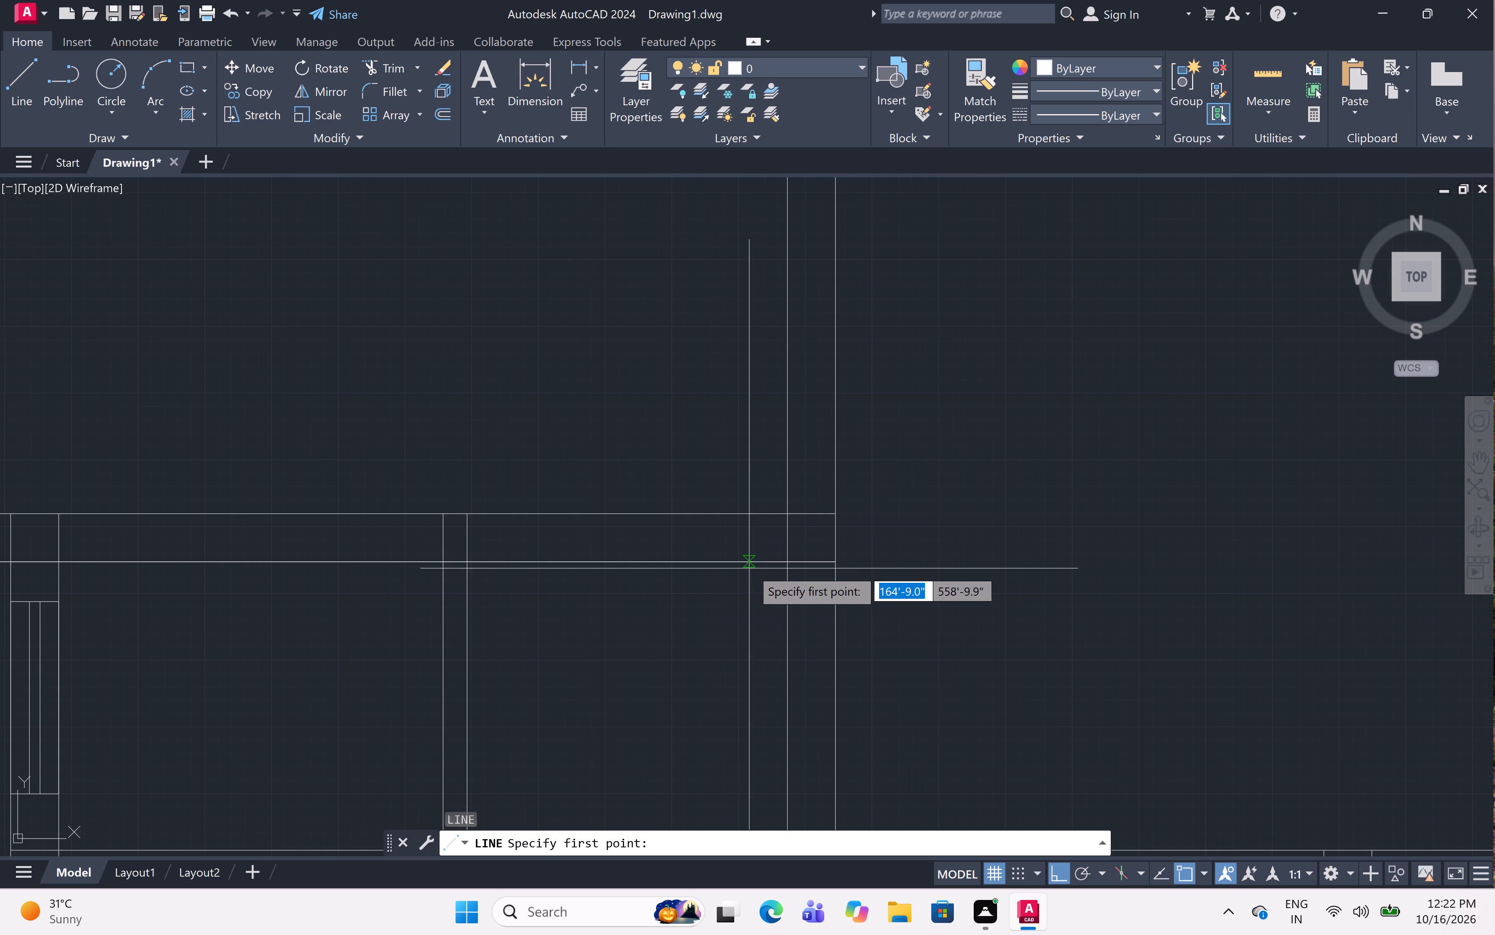
{"action": "left_click", "coordinate": [754, 562]}
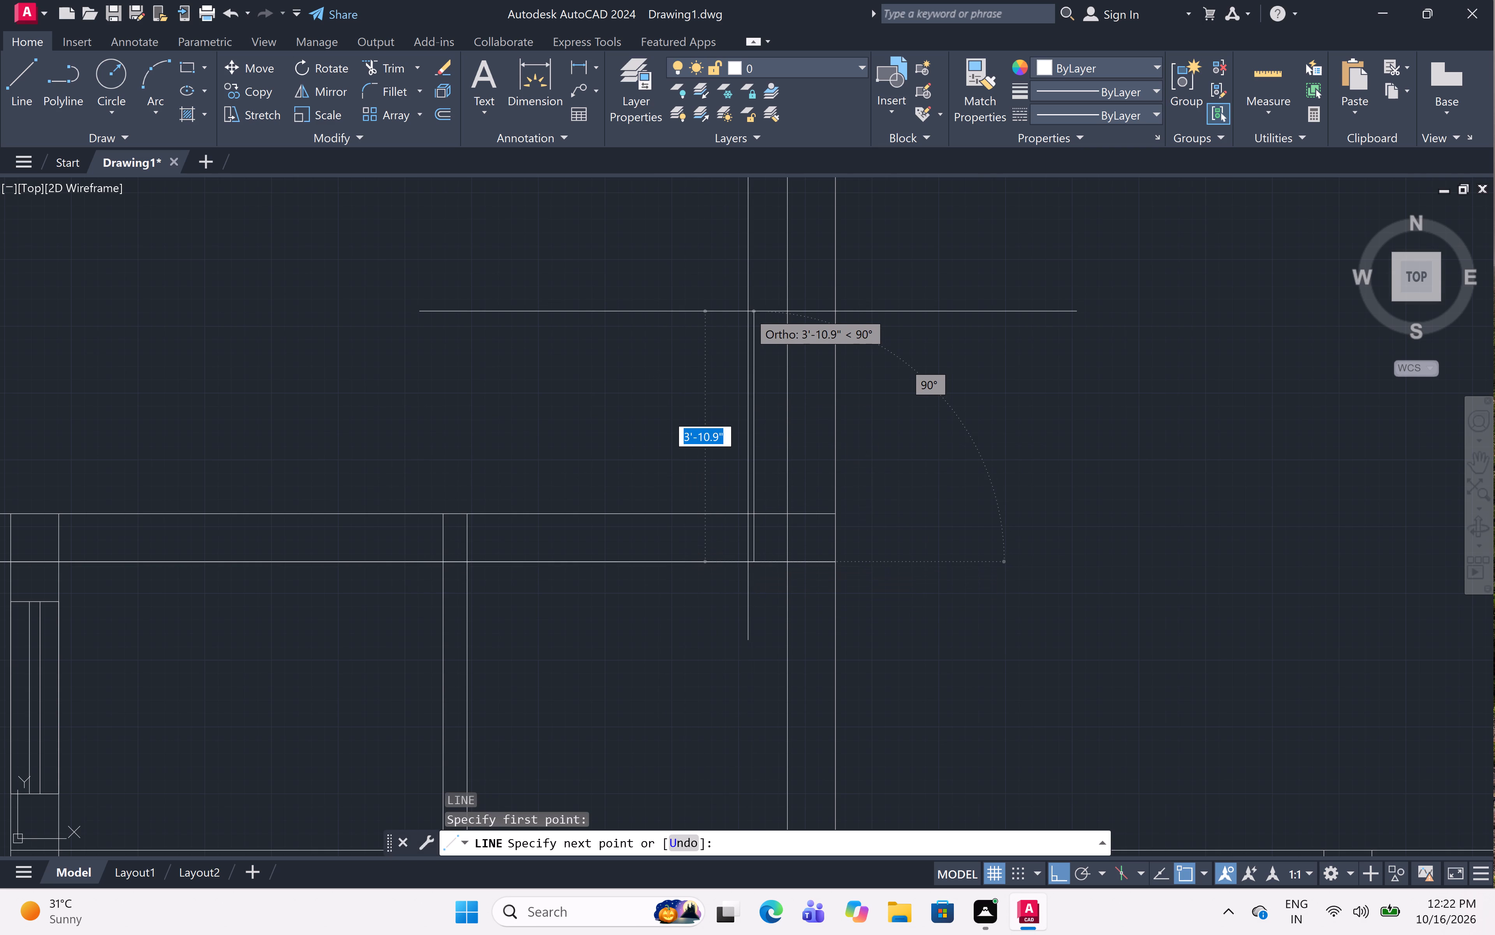
{"action": "type", "text": "3'"}
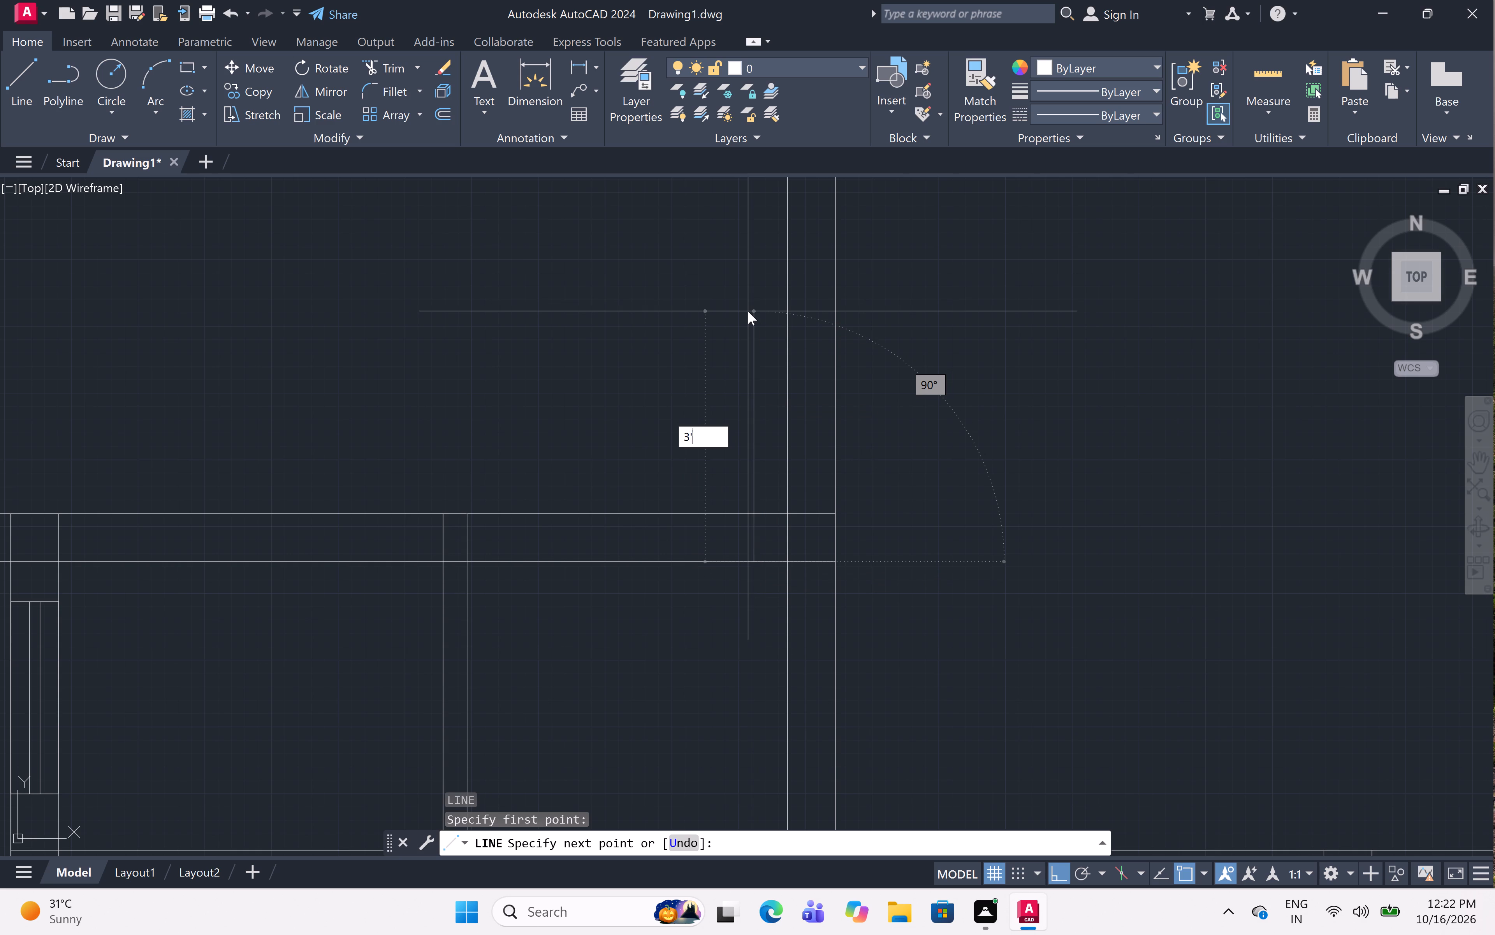
{"action": "key", "text": "space"}
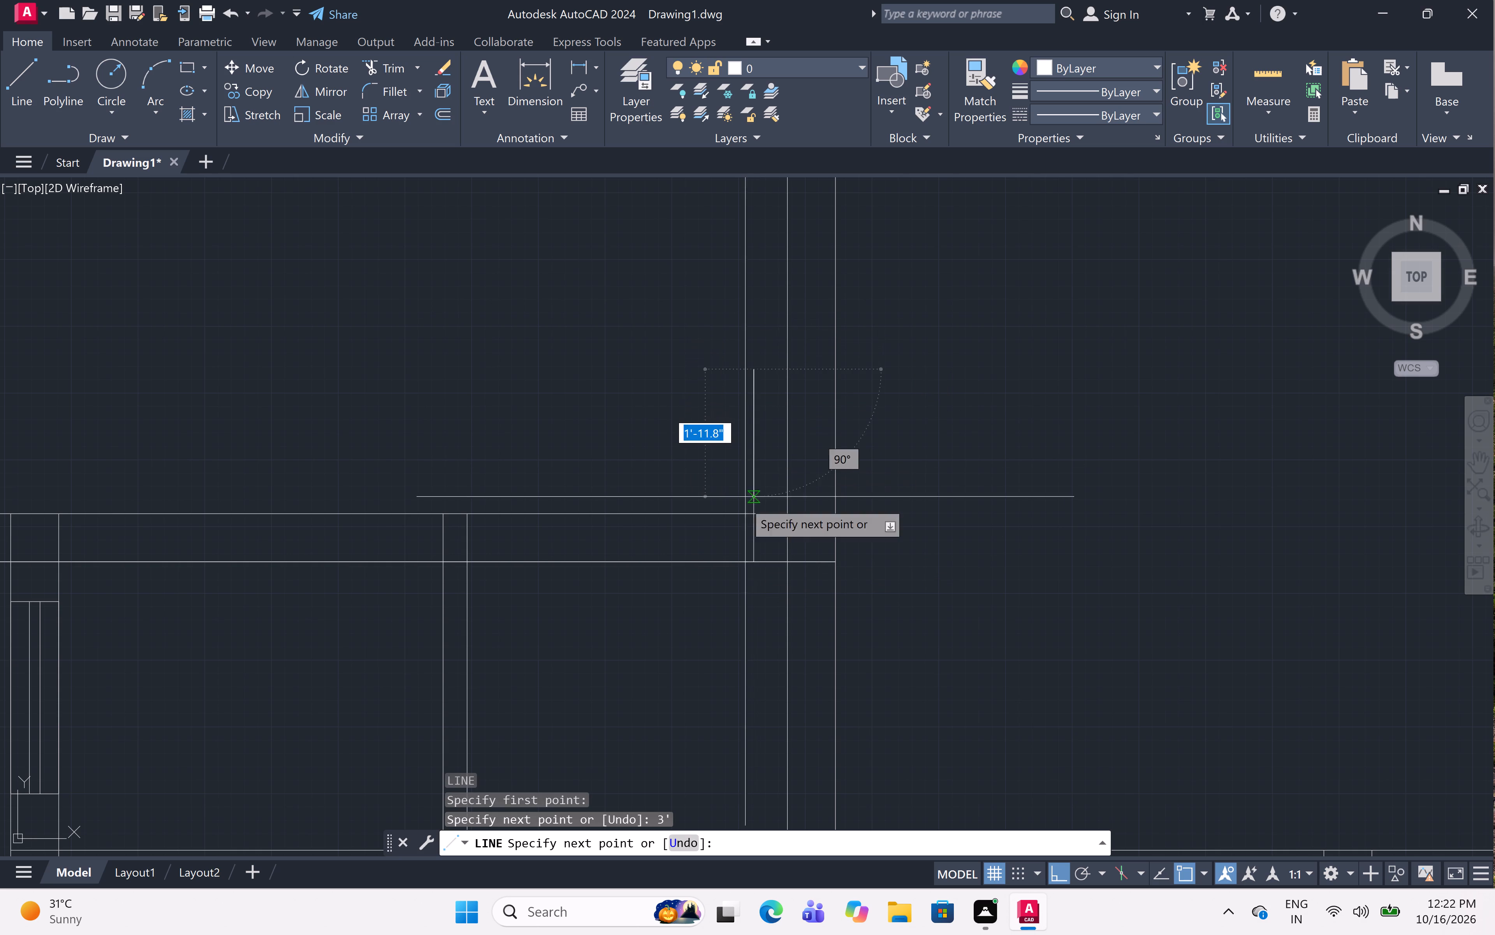
{"action": "left_click", "coordinate": [749, 563]}
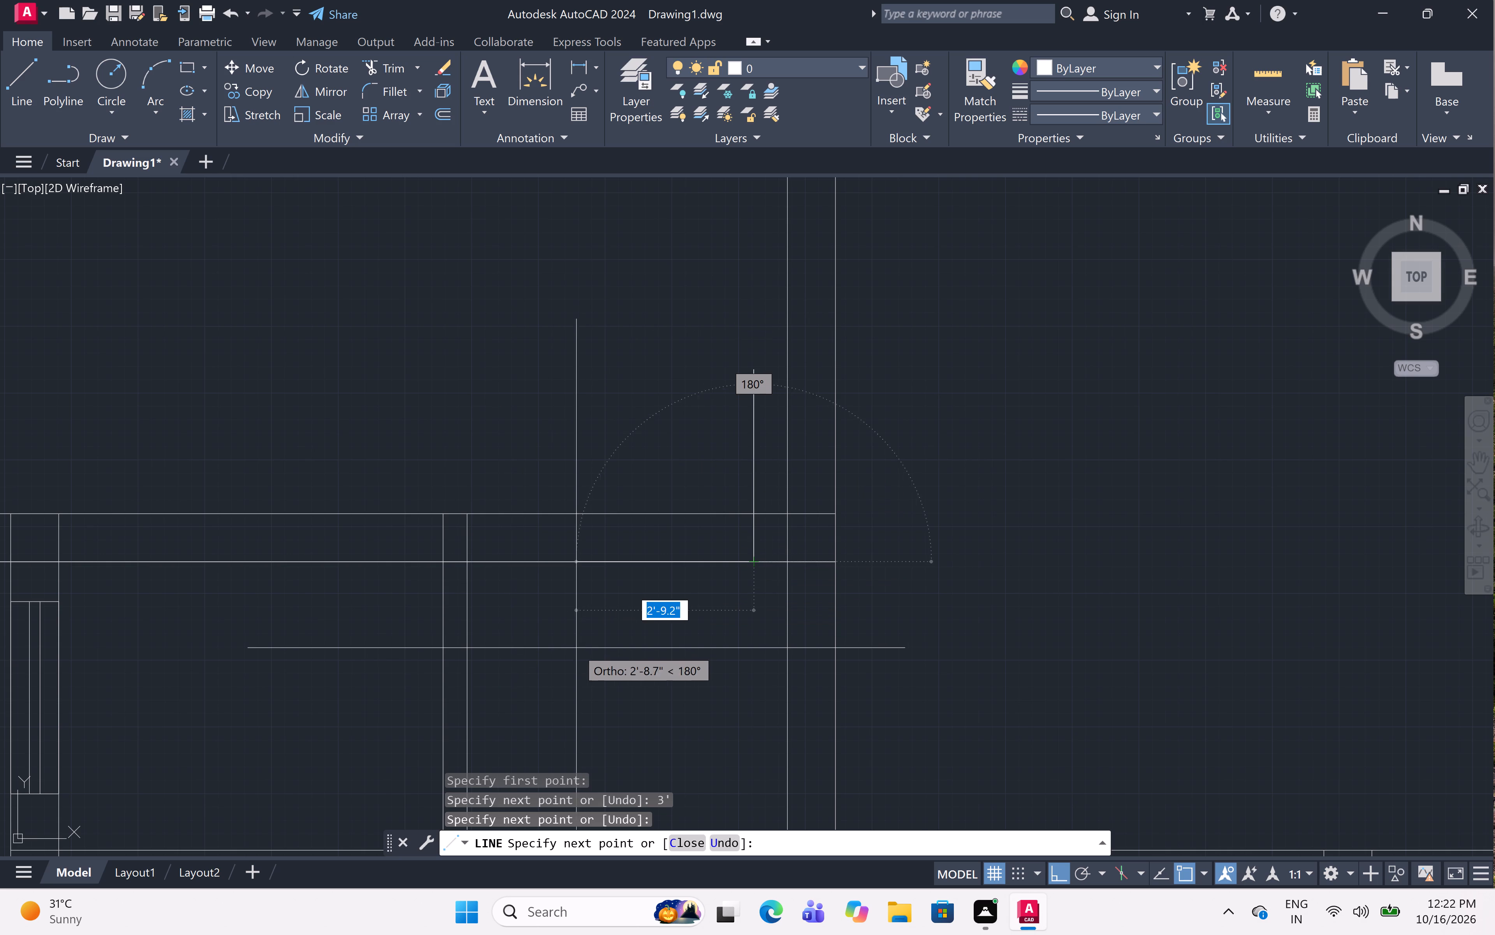
{"action": "key", "text": "3"}
{"action": "type", "text": "'"}
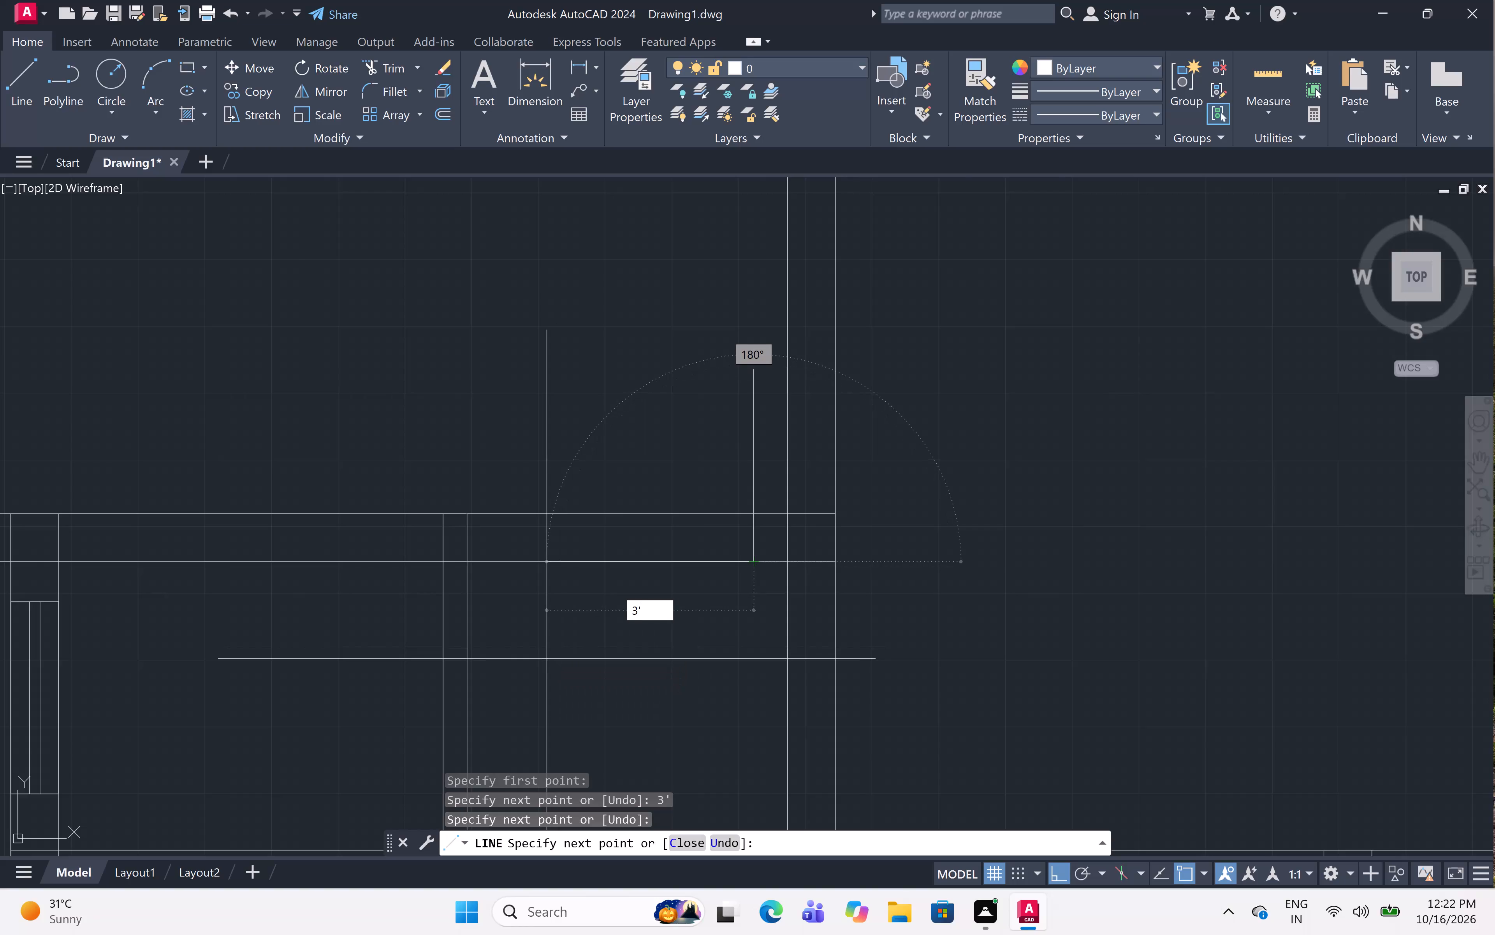
{"action": "key", "text": "space"}
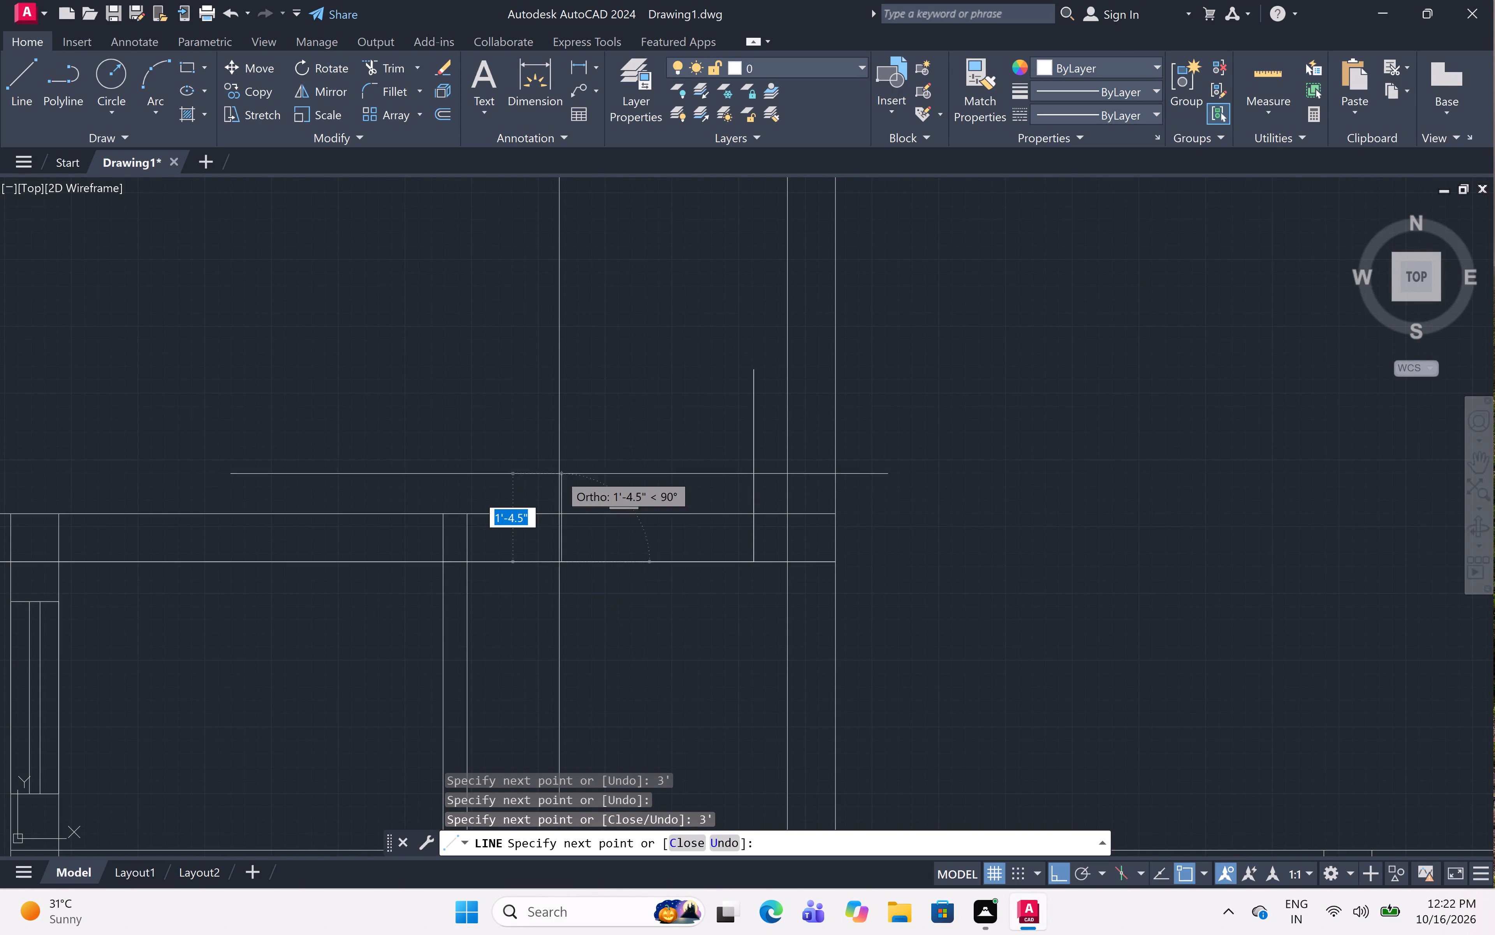
{"action": "left_click", "coordinate": [558, 514]}
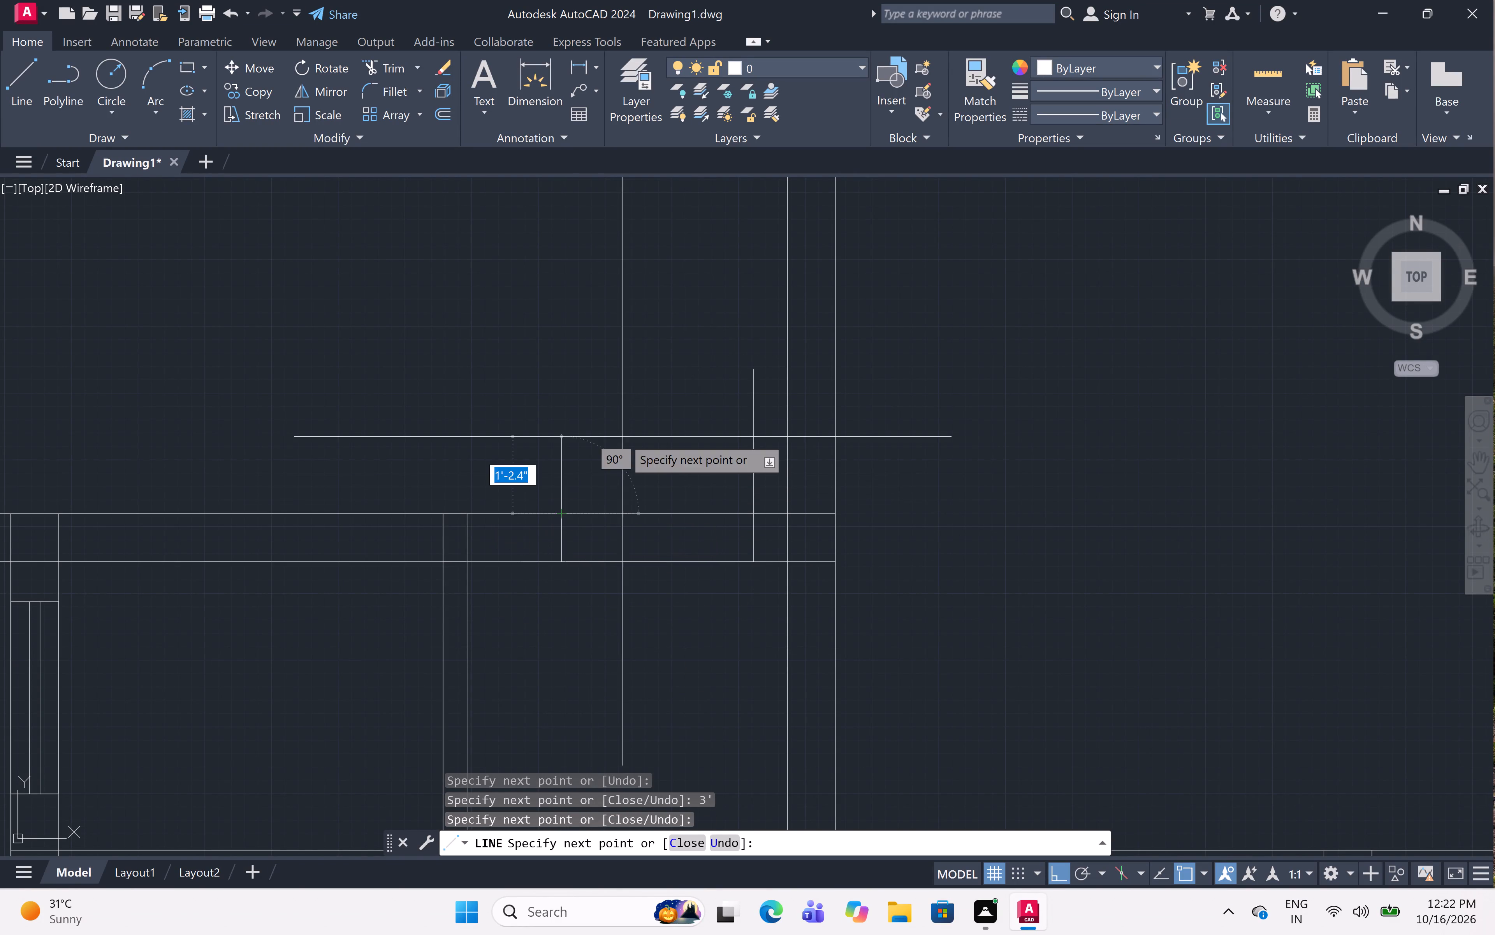
{"action": "key", "text": "Escape"}
Draw a 2'8" door leaf down from the same wall's upper face, just left of the 4.5" partition, with a 2'8" opening leftward and a jamb line.
{"action": "scroll", "coordinate": [453, 328], "scroll_direction": "down", "scroll_amount": 3}
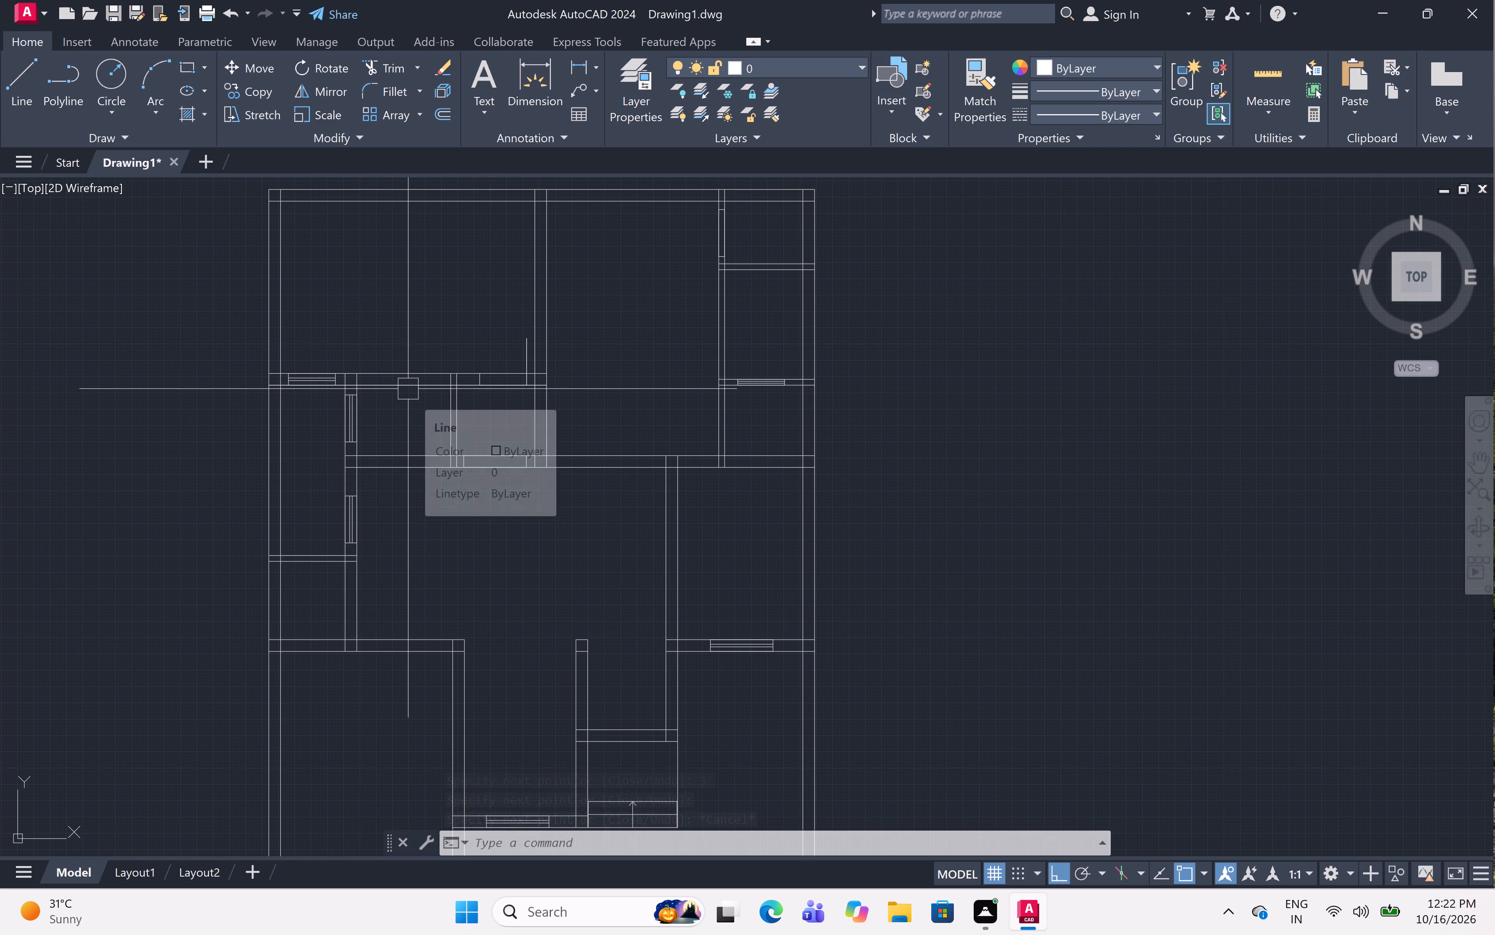
{"action": "scroll", "coordinate": [408, 389], "scroll_direction": "up", "scroll_amount": 3}
{"action": "type", "text": "l"}
{"action": "key", "text": "space"}
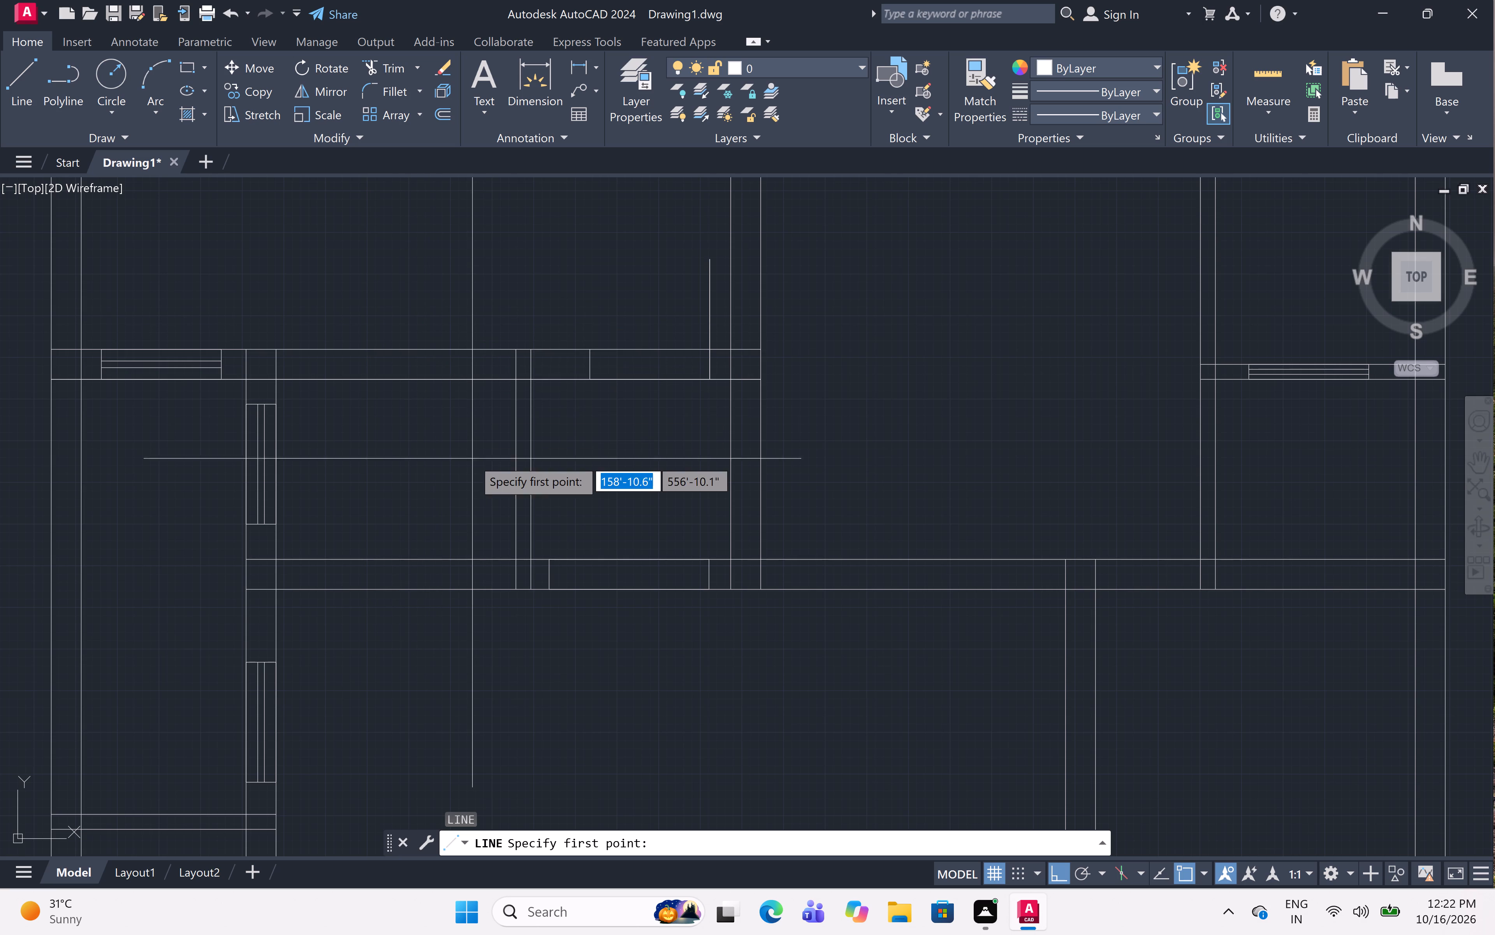
{"action": "left_click", "coordinate": [490, 347]}
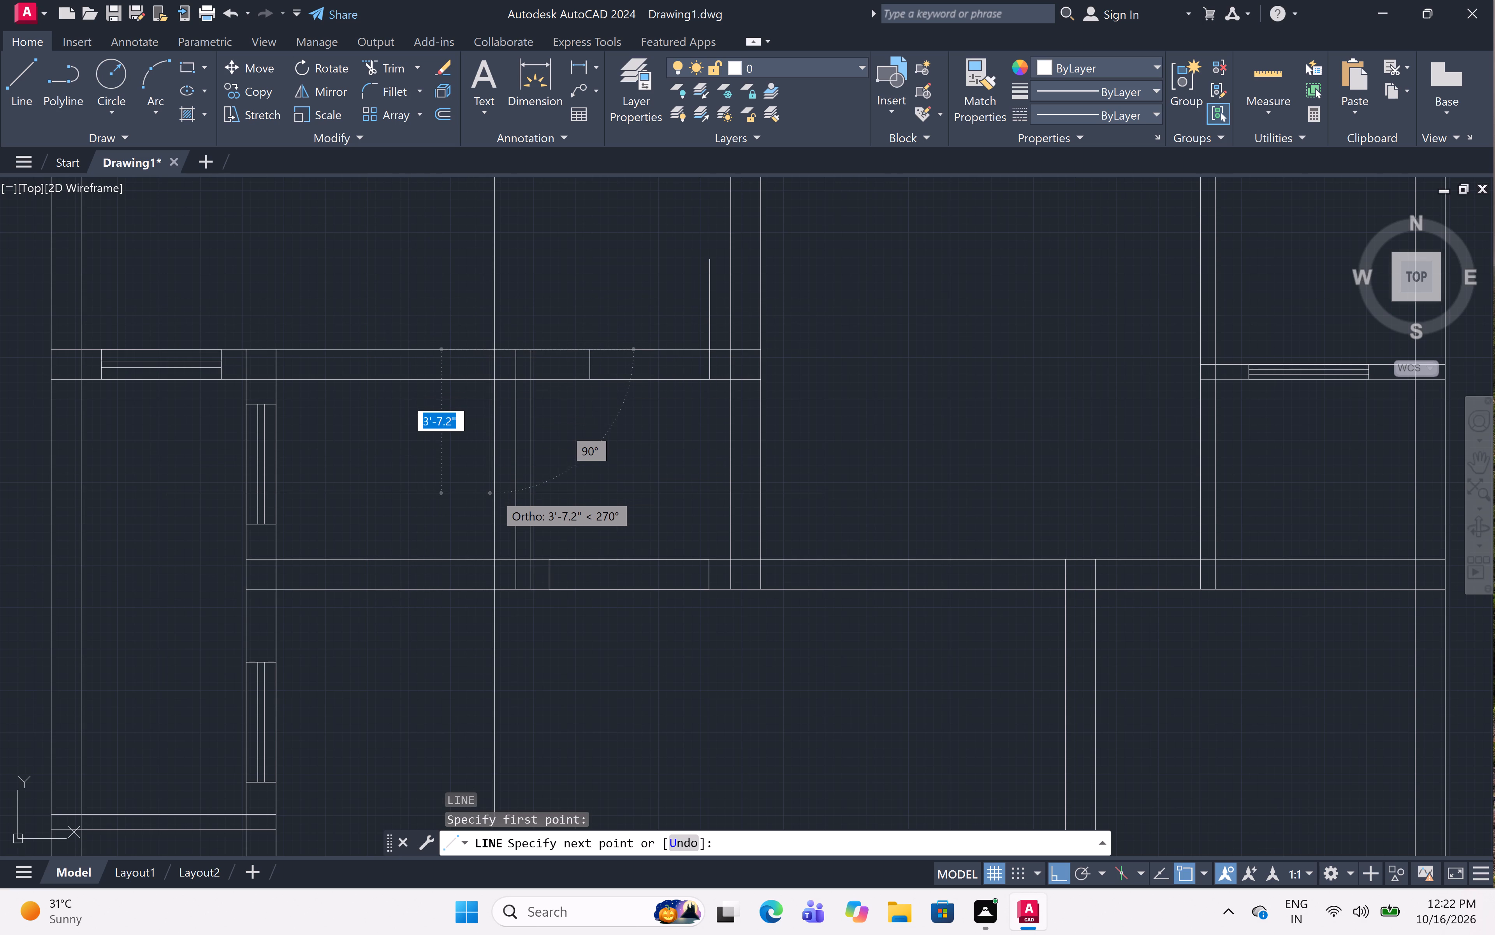
{"action": "type", "text": "2'8"}
{"action": "key", "text": "shift+quotedbl"}
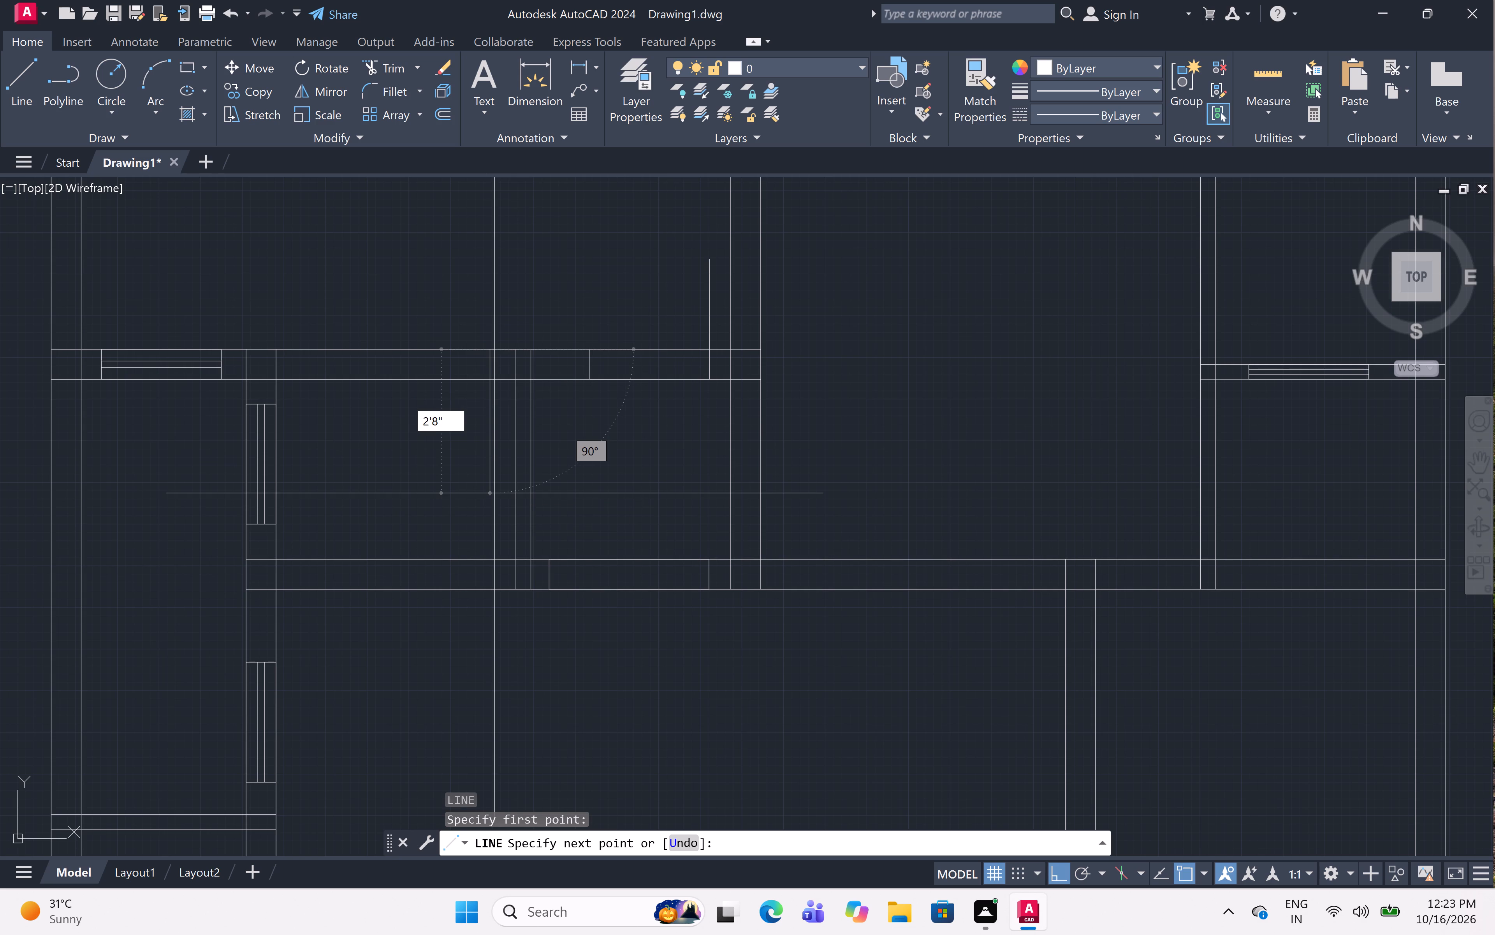
{"action": "key", "text": "space"}
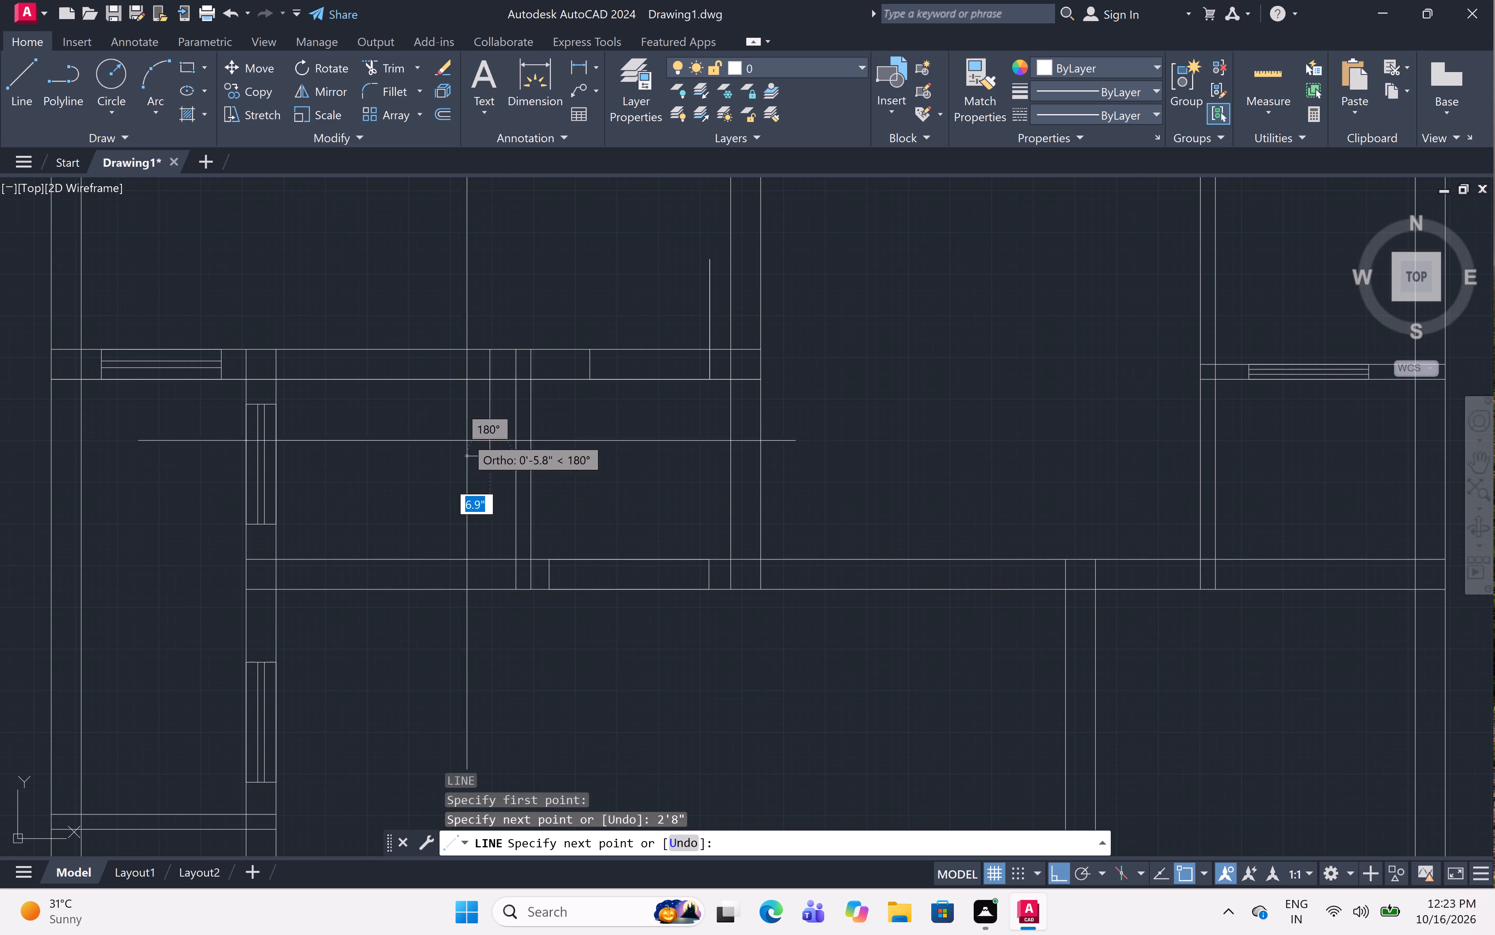
{"action": "left_click", "coordinate": [491, 350]}
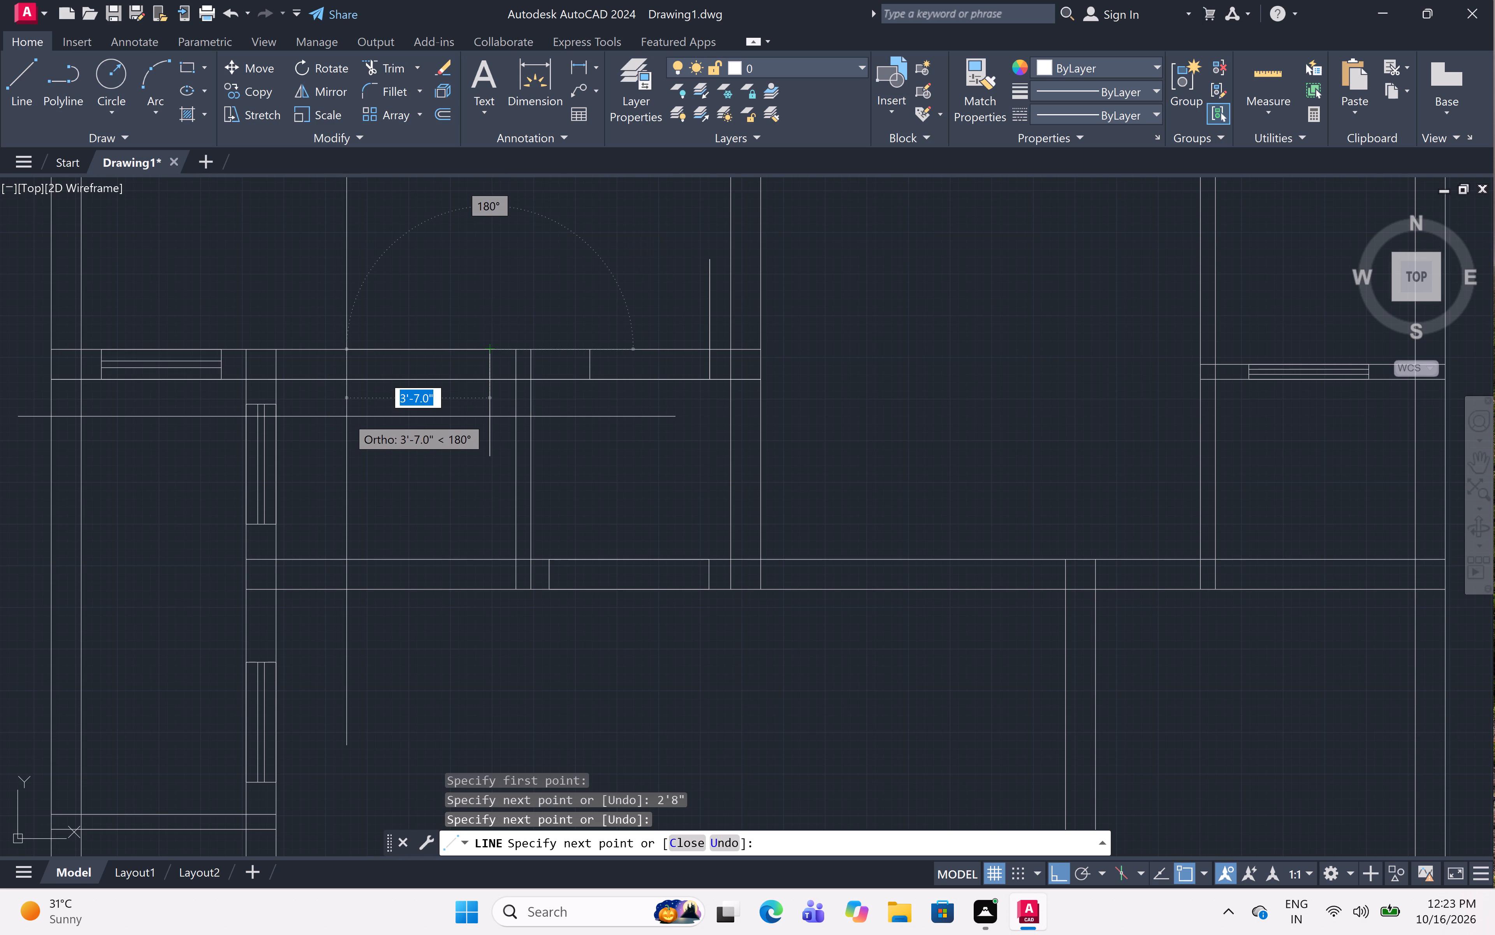
{"action": "type", "text": "2'8"}
{"action": "key", "text": "shift+quotedbl"}
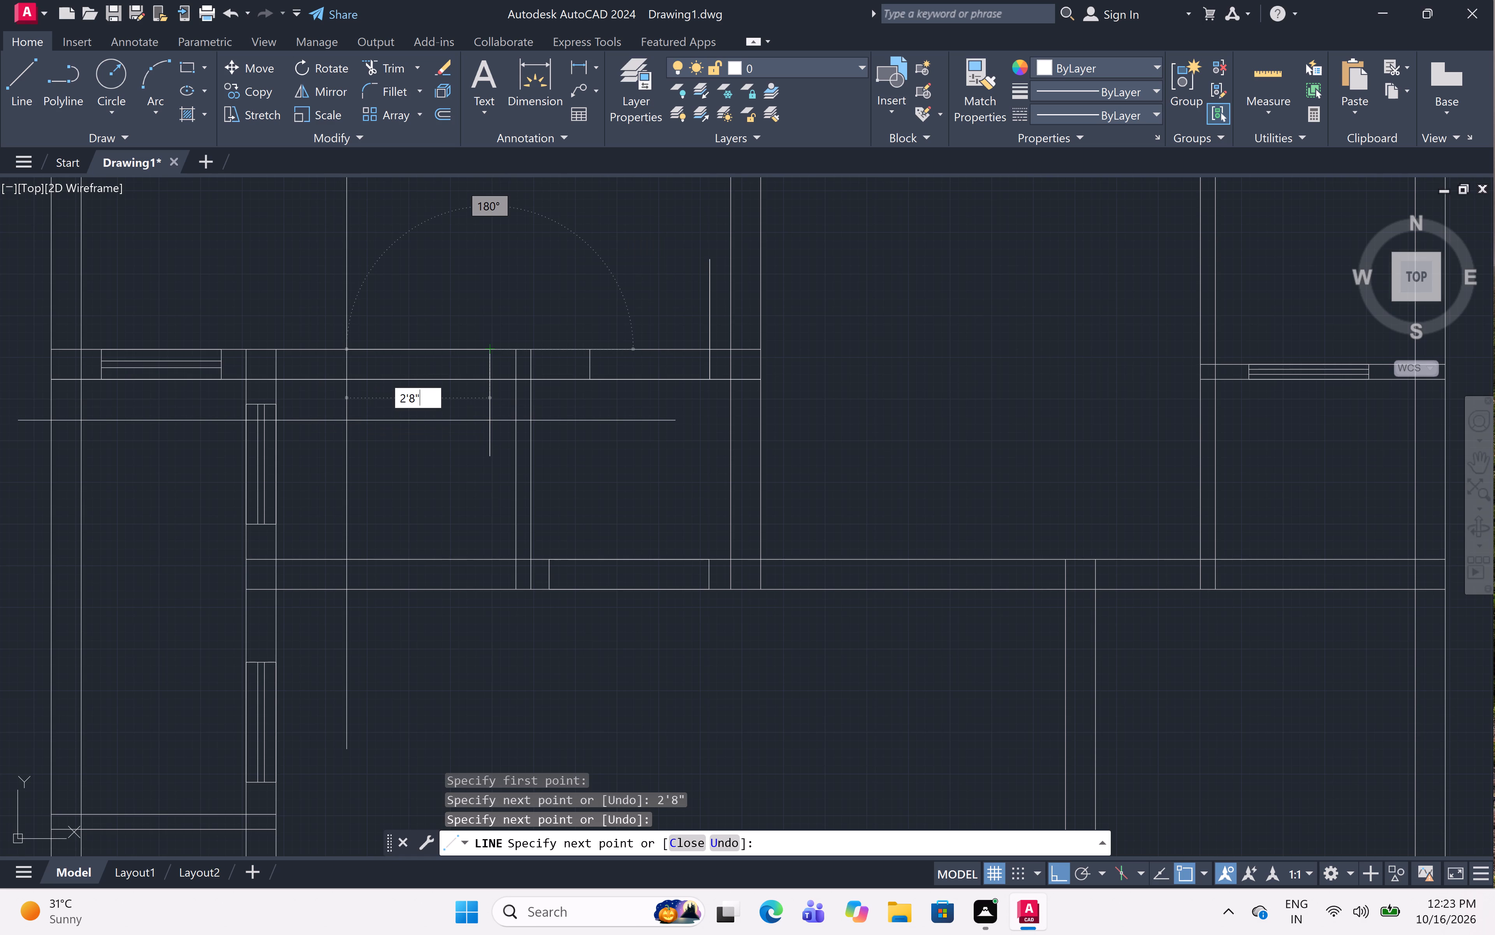
{"action": "key", "text": "space"}
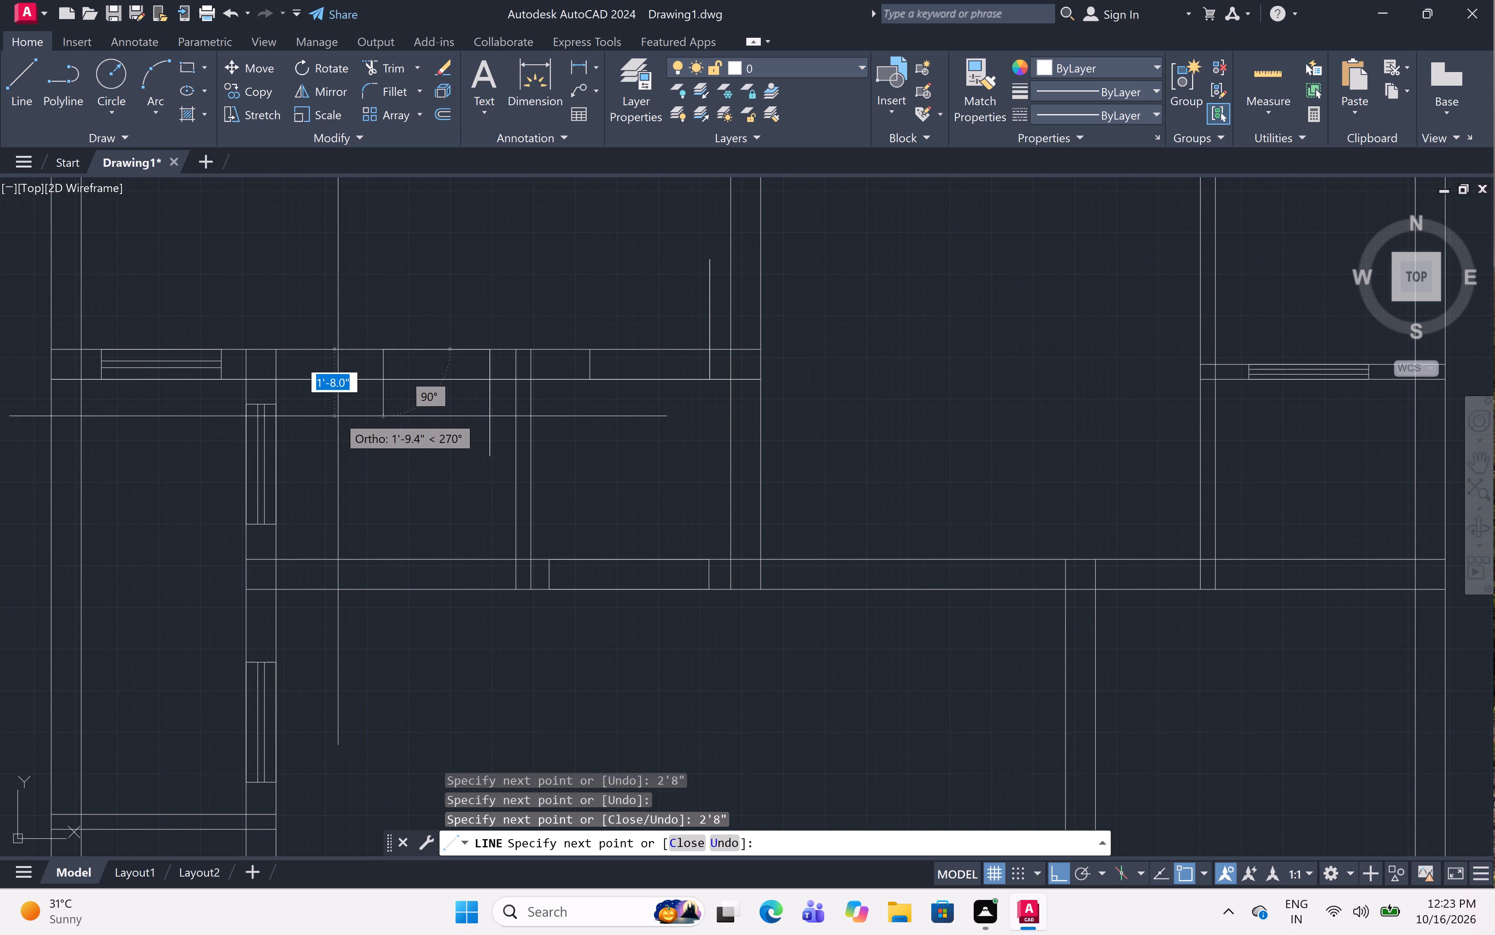
{"action": "left_click", "coordinate": [380, 383]}
{"action": "key", "text": "Escape"}
From the lower-left room's upper-left inner corner, draw a 1" segment rightward, a 2'8" door leaf upward and a 2'8" opening rightward with a jamb line.
{"action": "scroll", "coordinate": [422, 335], "scroll_direction": "down", "scroll_amount": 3}
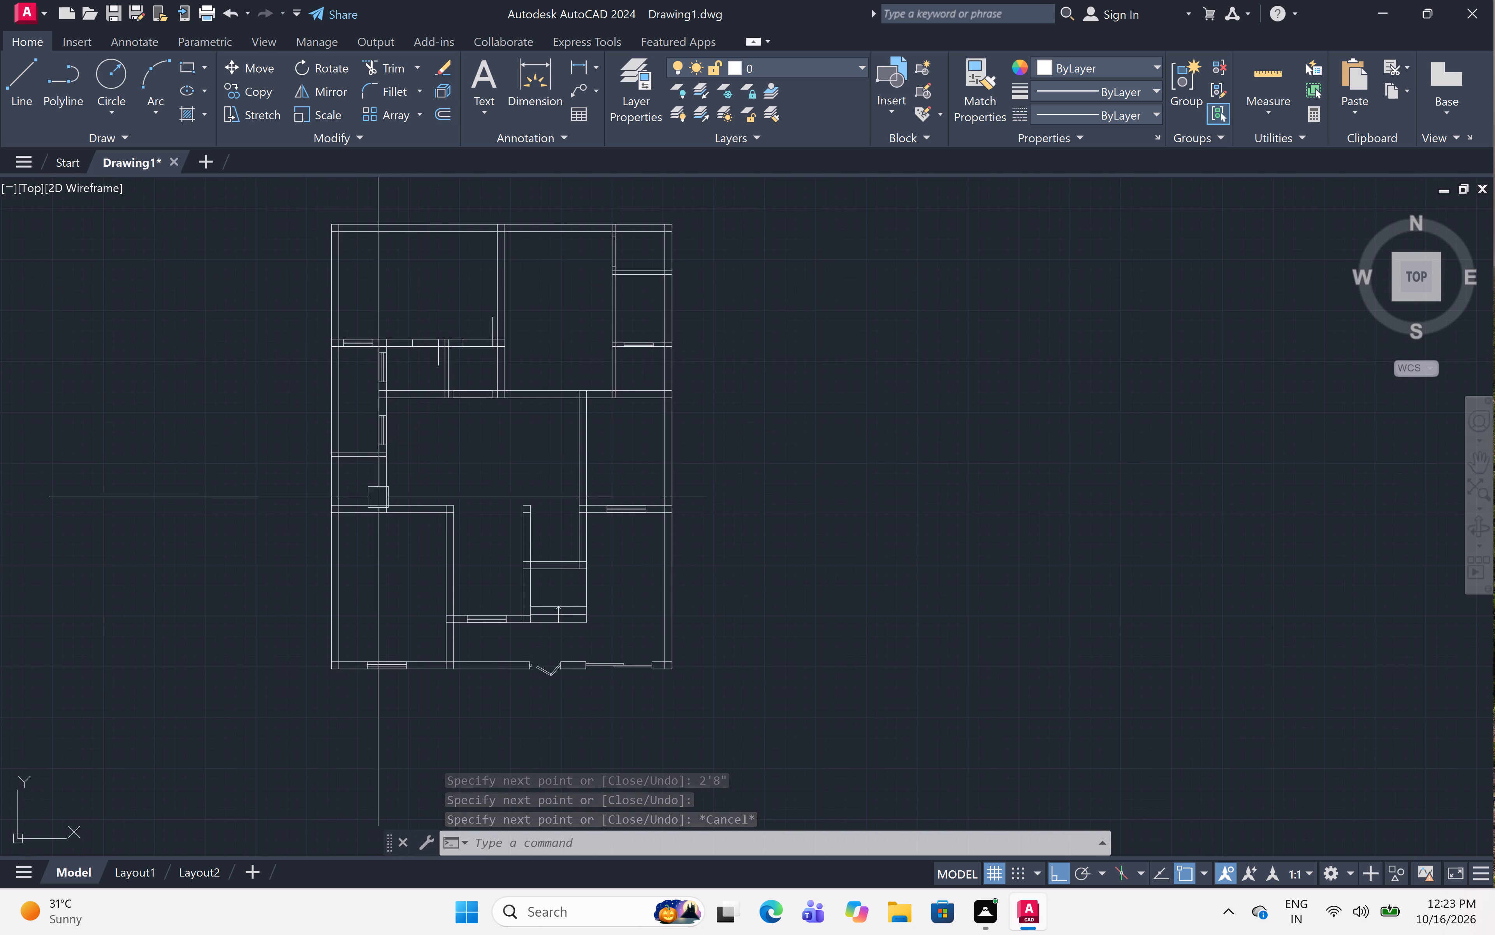
{"action": "scroll", "coordinate": [345, 506], "scroll_direction": "up", "scroll_amount": 3}
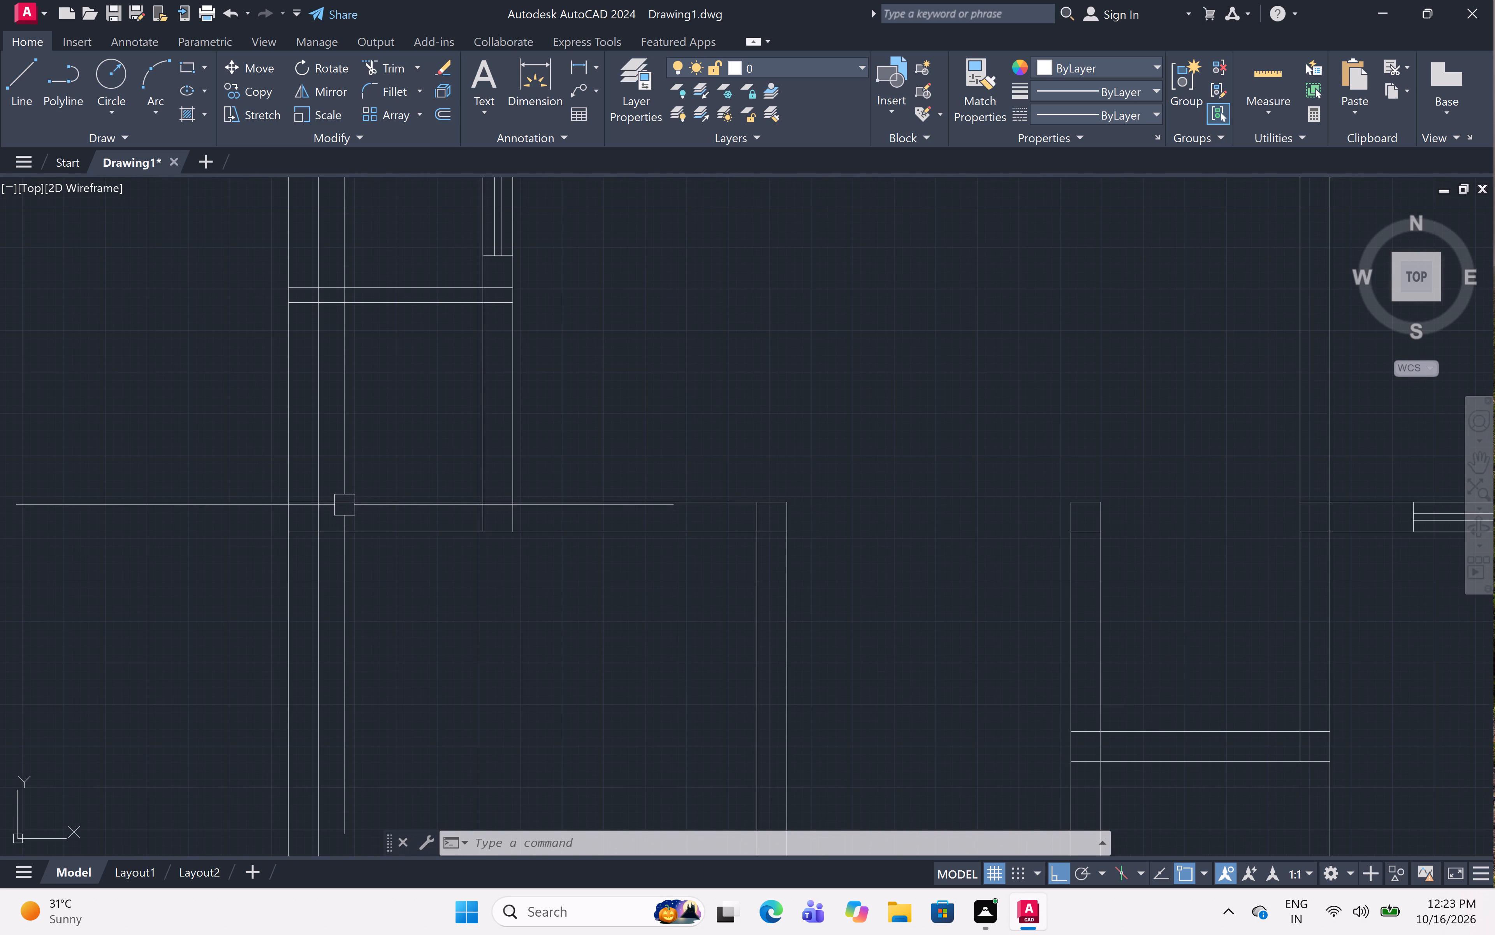
{"action": "scroll", "coordinate": [341, 492], "scroll_direction": "up", "scroll_amount": 1}
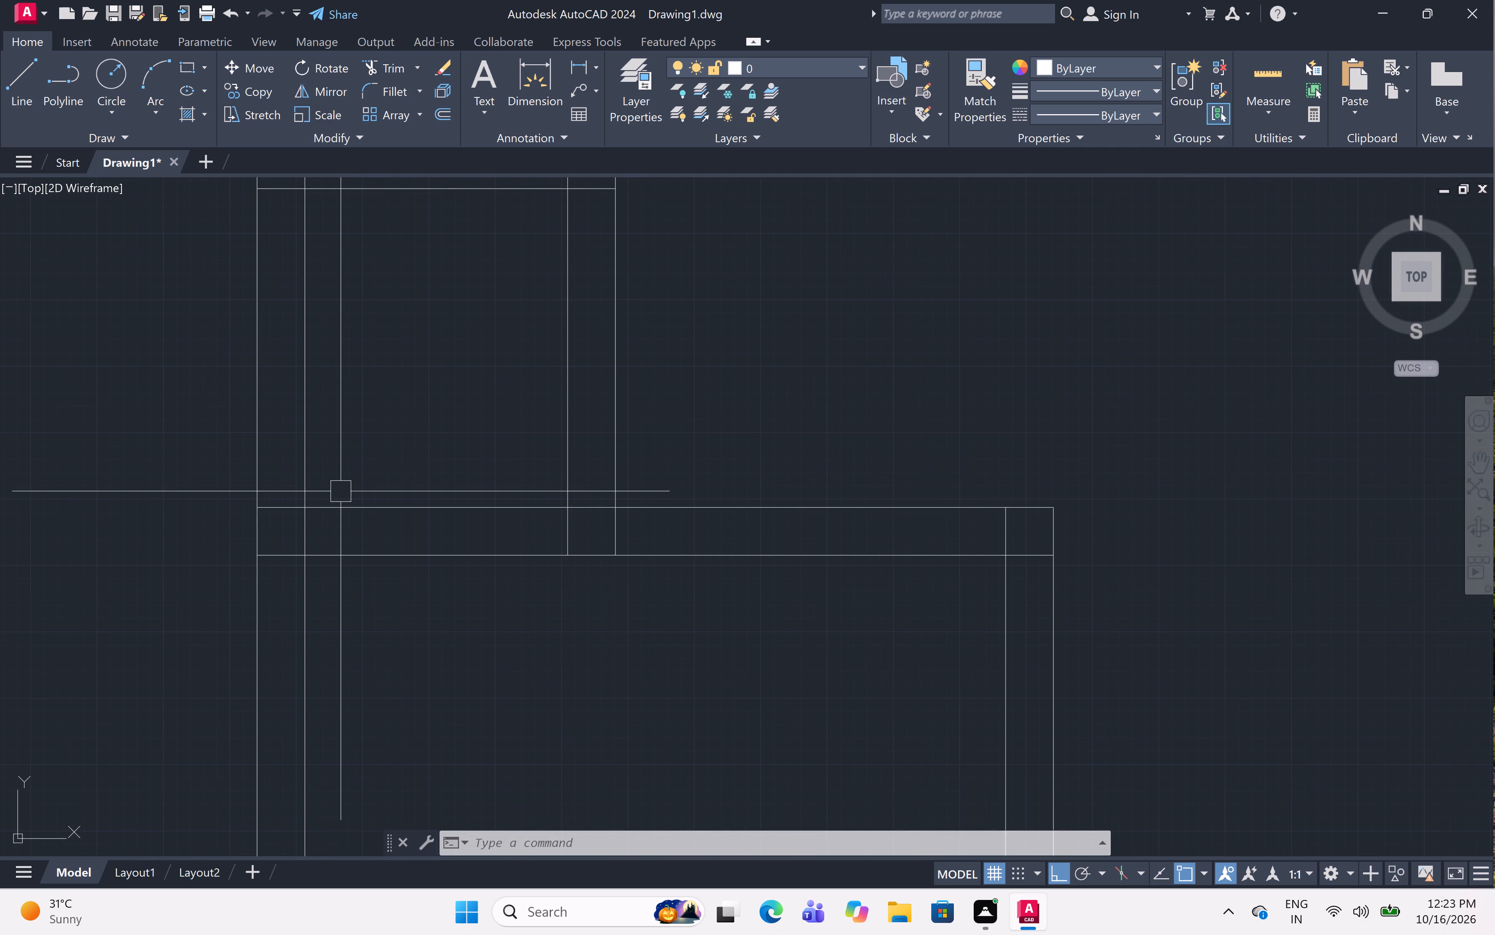
{"action": "type", "text": "l"}
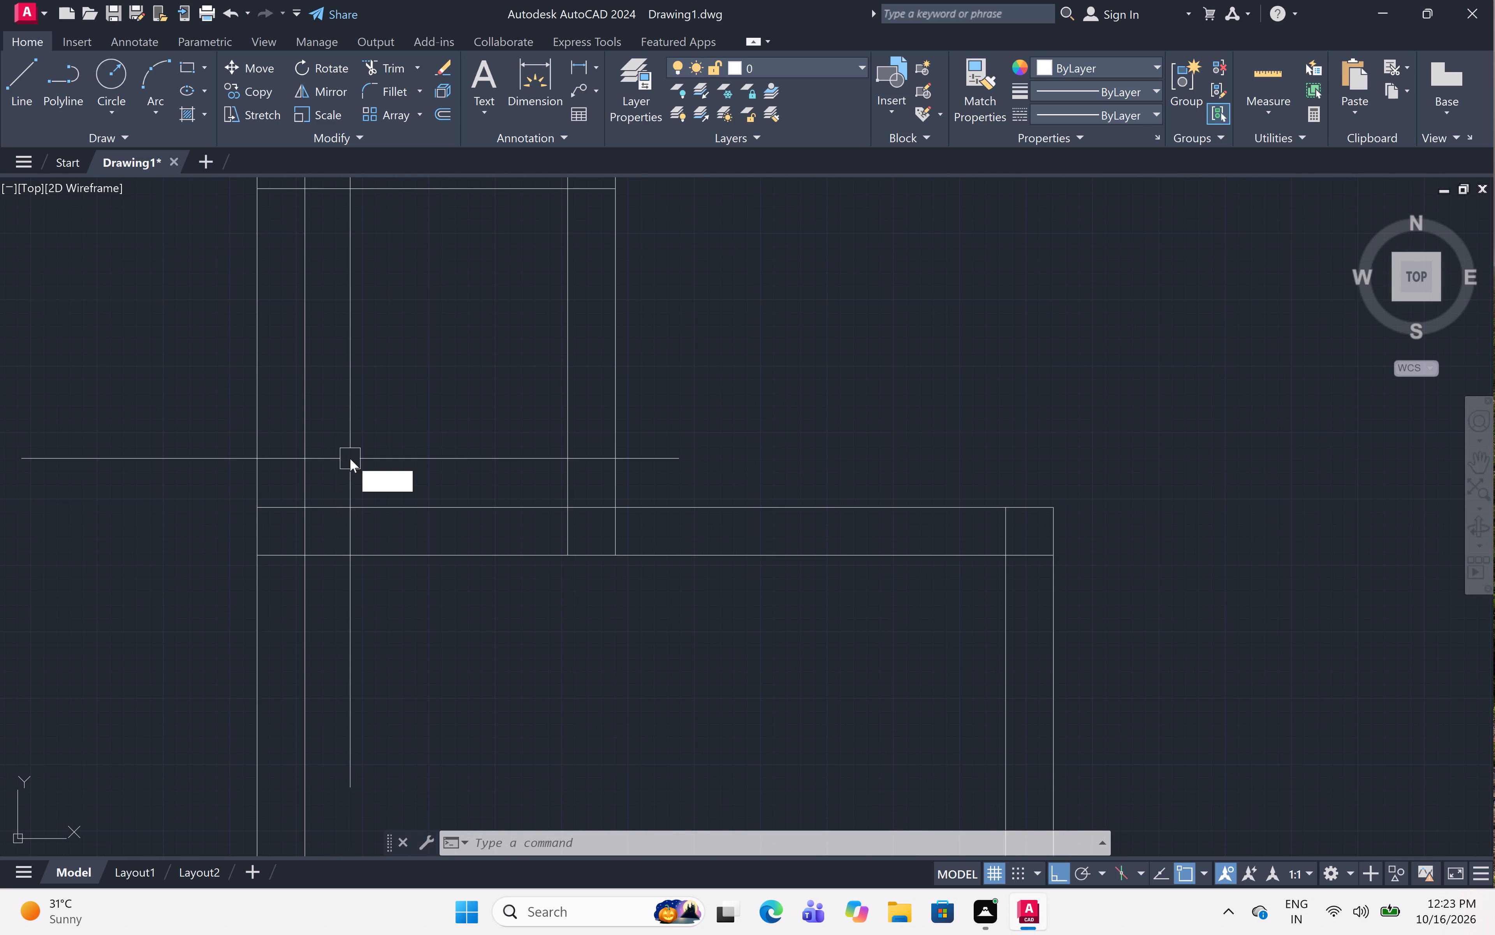
{"action": "key", "text": "space"}
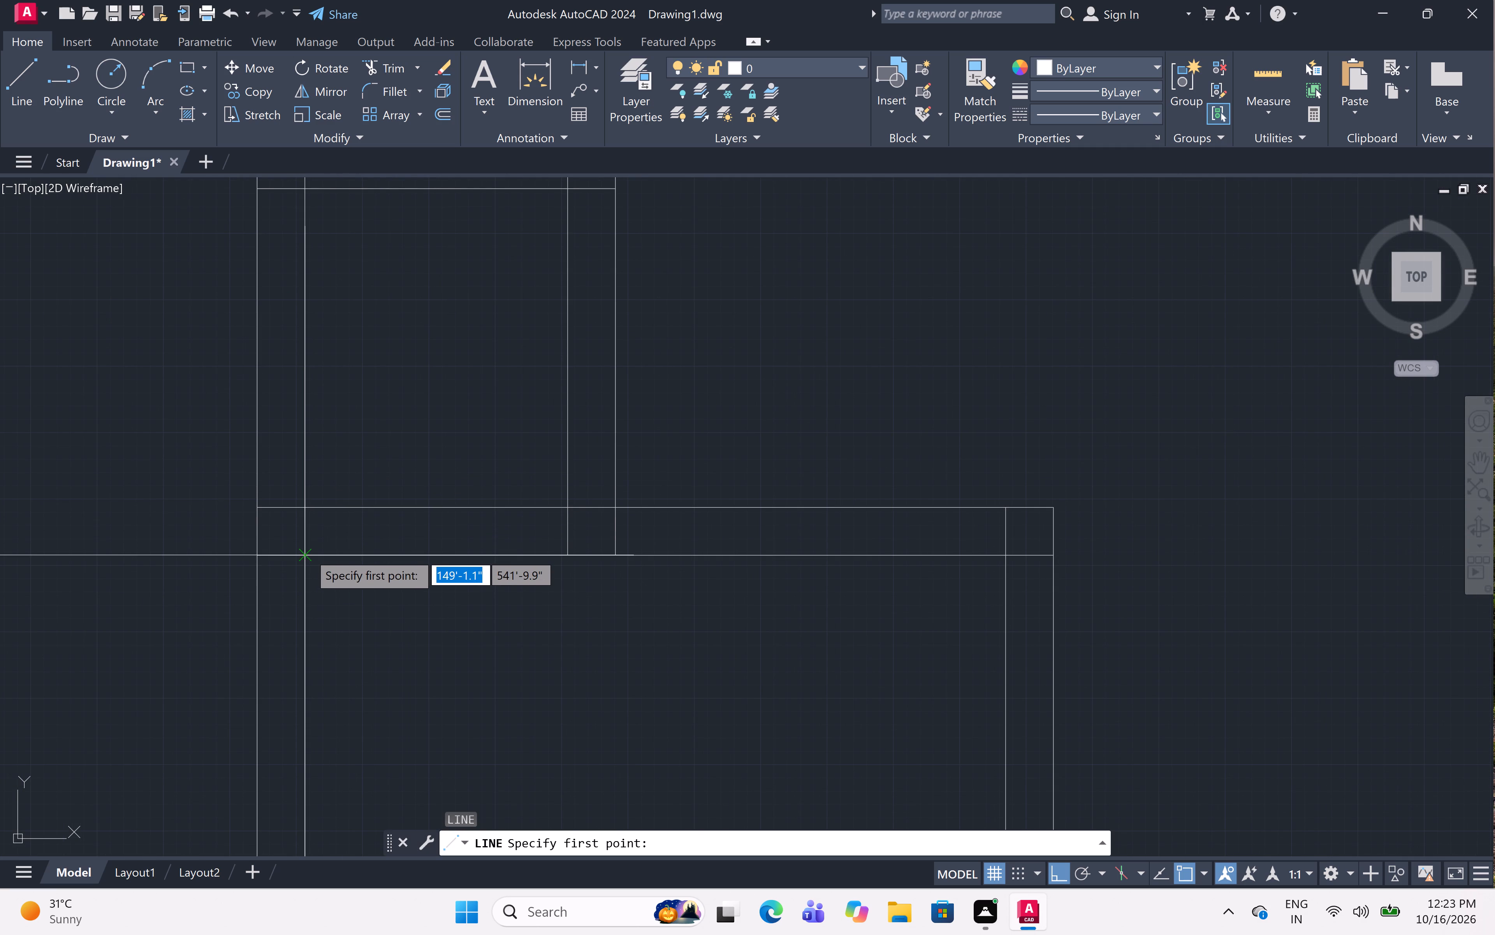
{"action": "left_click", "coordinate": [308, 552]}
{"action": "key", "text": "1"}
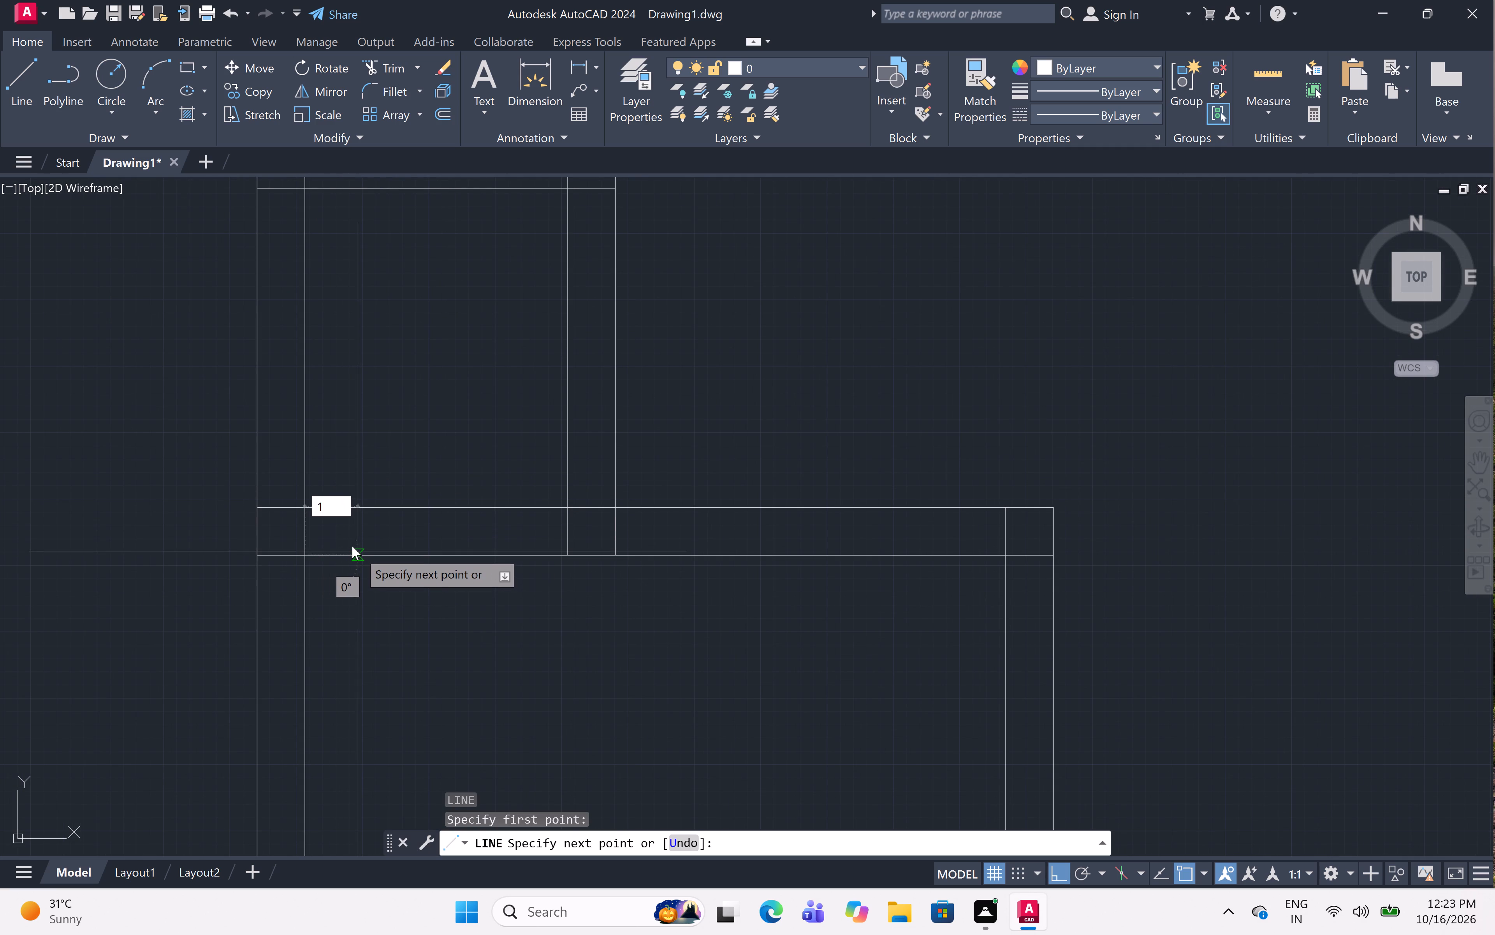
{"action": "key", "text": "shift+quotedbl"}
{"action": "key", "text": "space"}
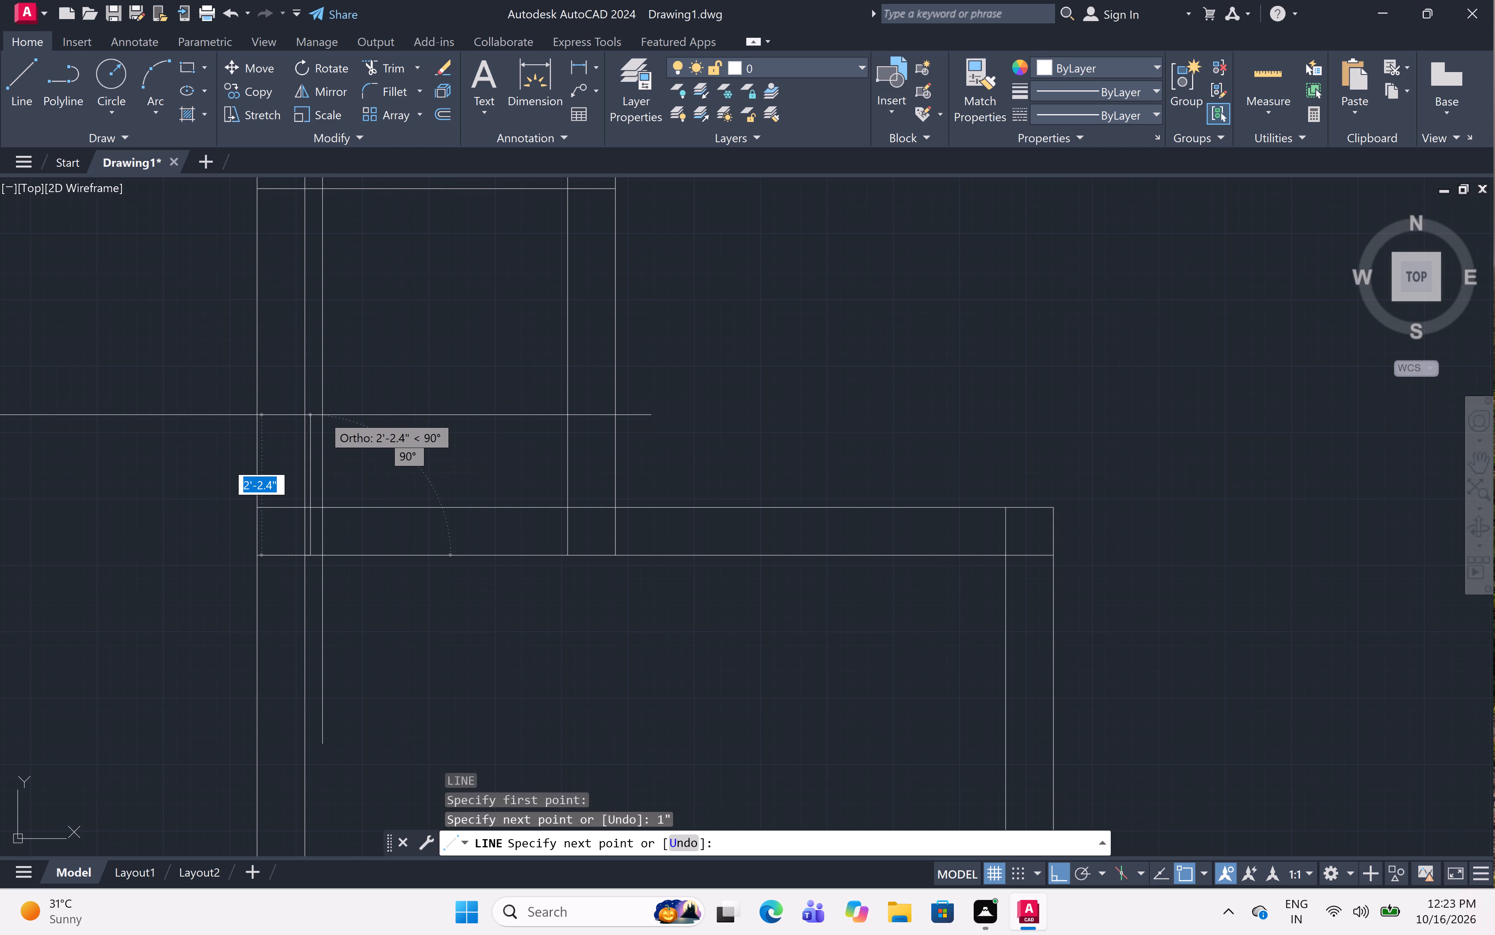
{"action": "type", "text": "2'"}
{"action": "key", "text": "8"}
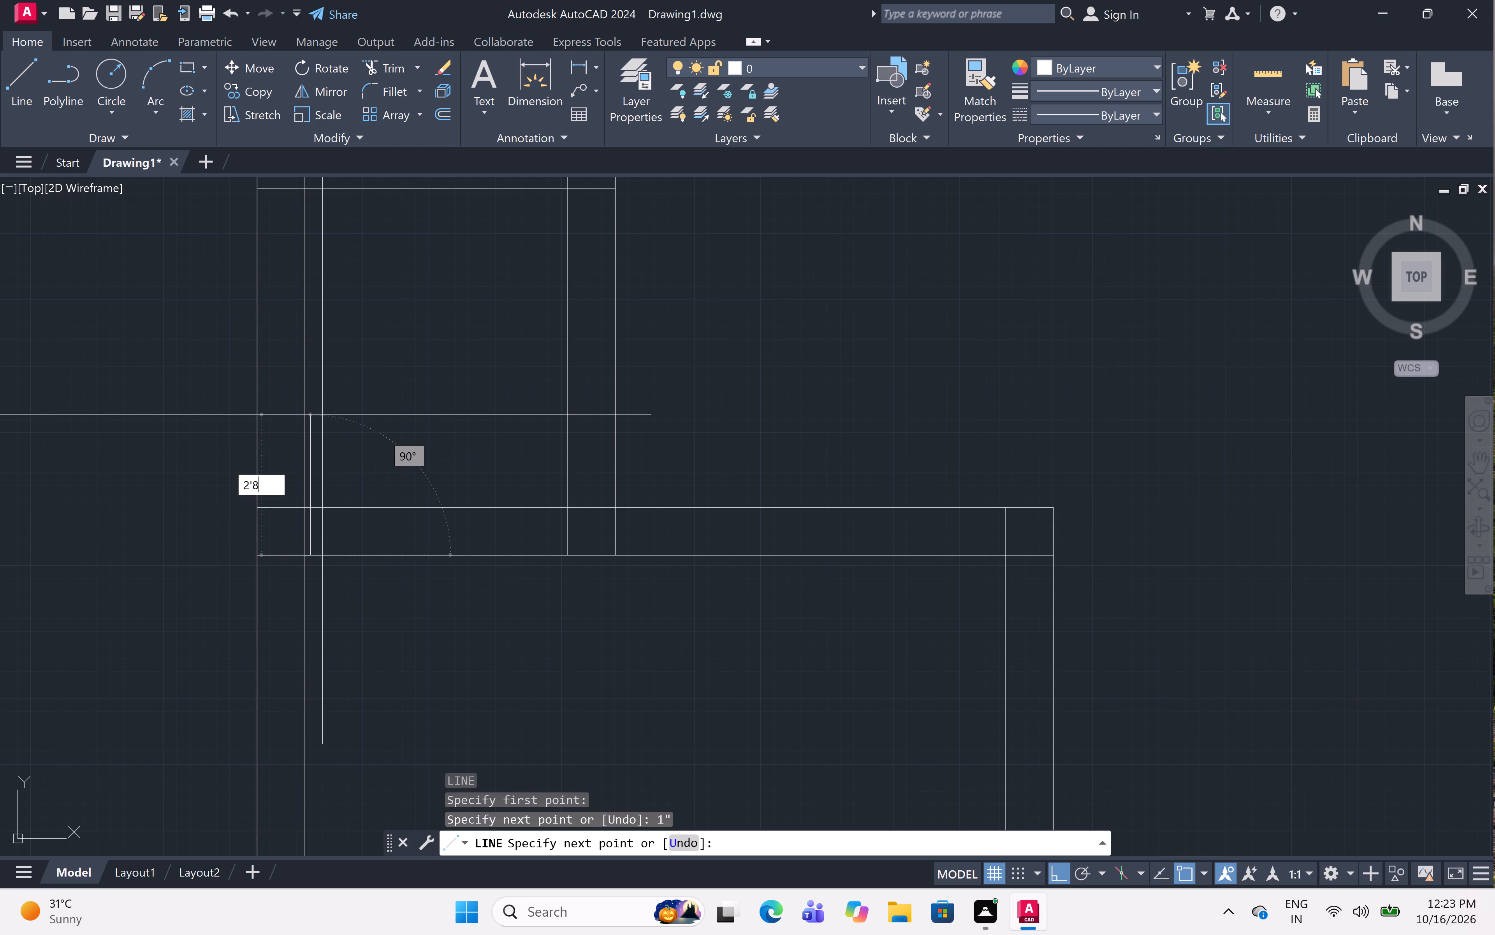
{"action": "key", "text": "shift+quotedbl"}
{"action": "key", "text": "space"}
{"action": "left_click", "coordinate": [307, 558]}
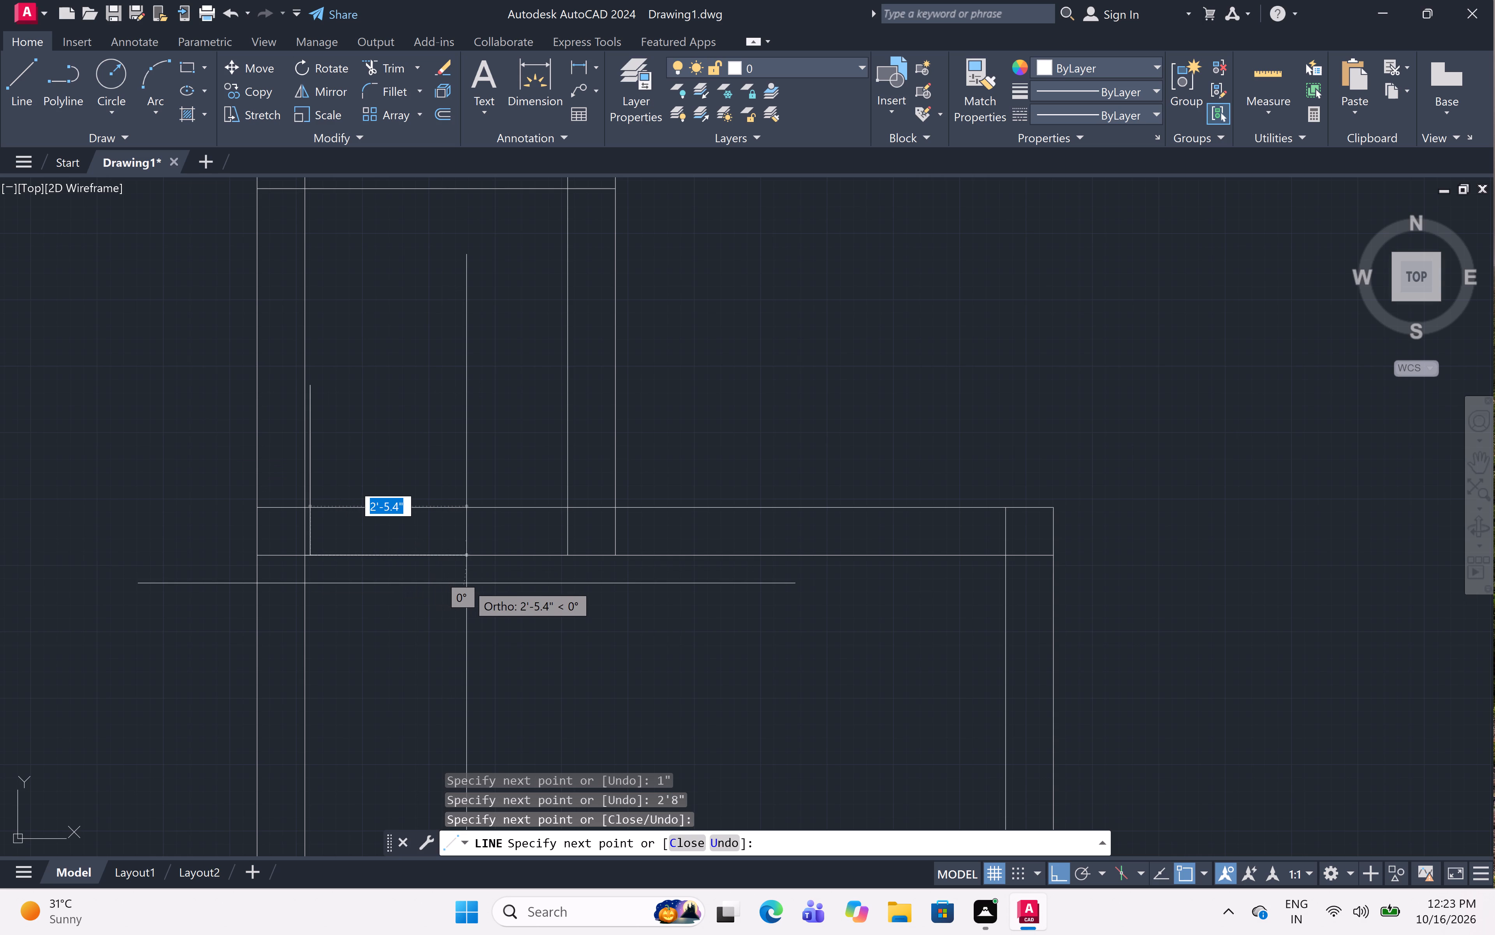
{"action": "key", "text": "2"}
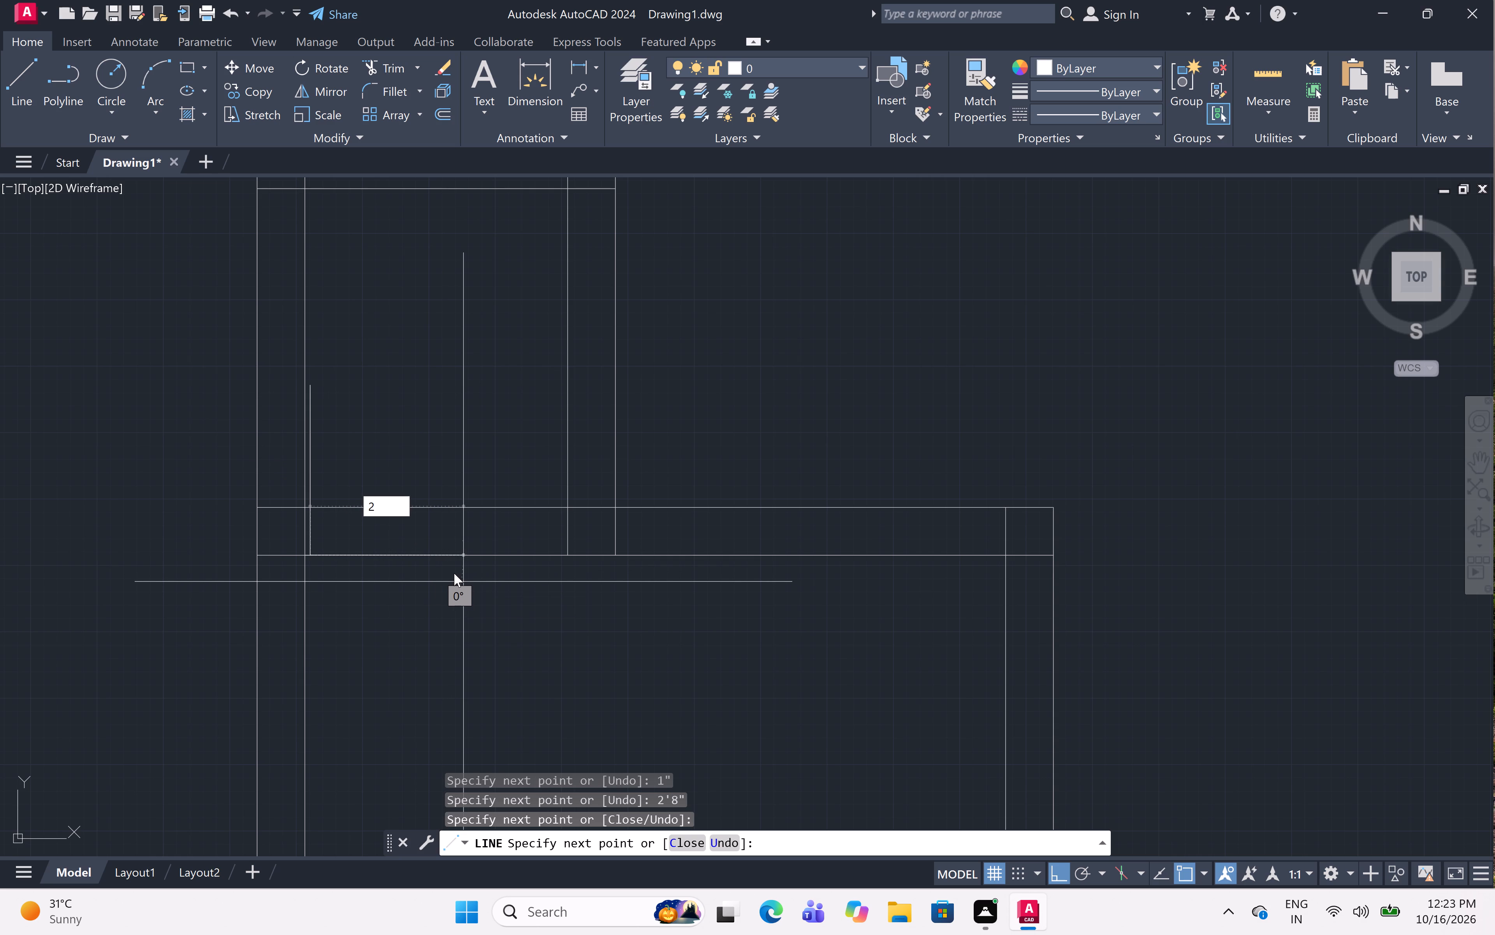
{"action": "key", "text": "apostrophe"}
{"action": "key", "text": "8"}
{"action": "type", "text": "\""}
{"action": "key", "text": "space"}
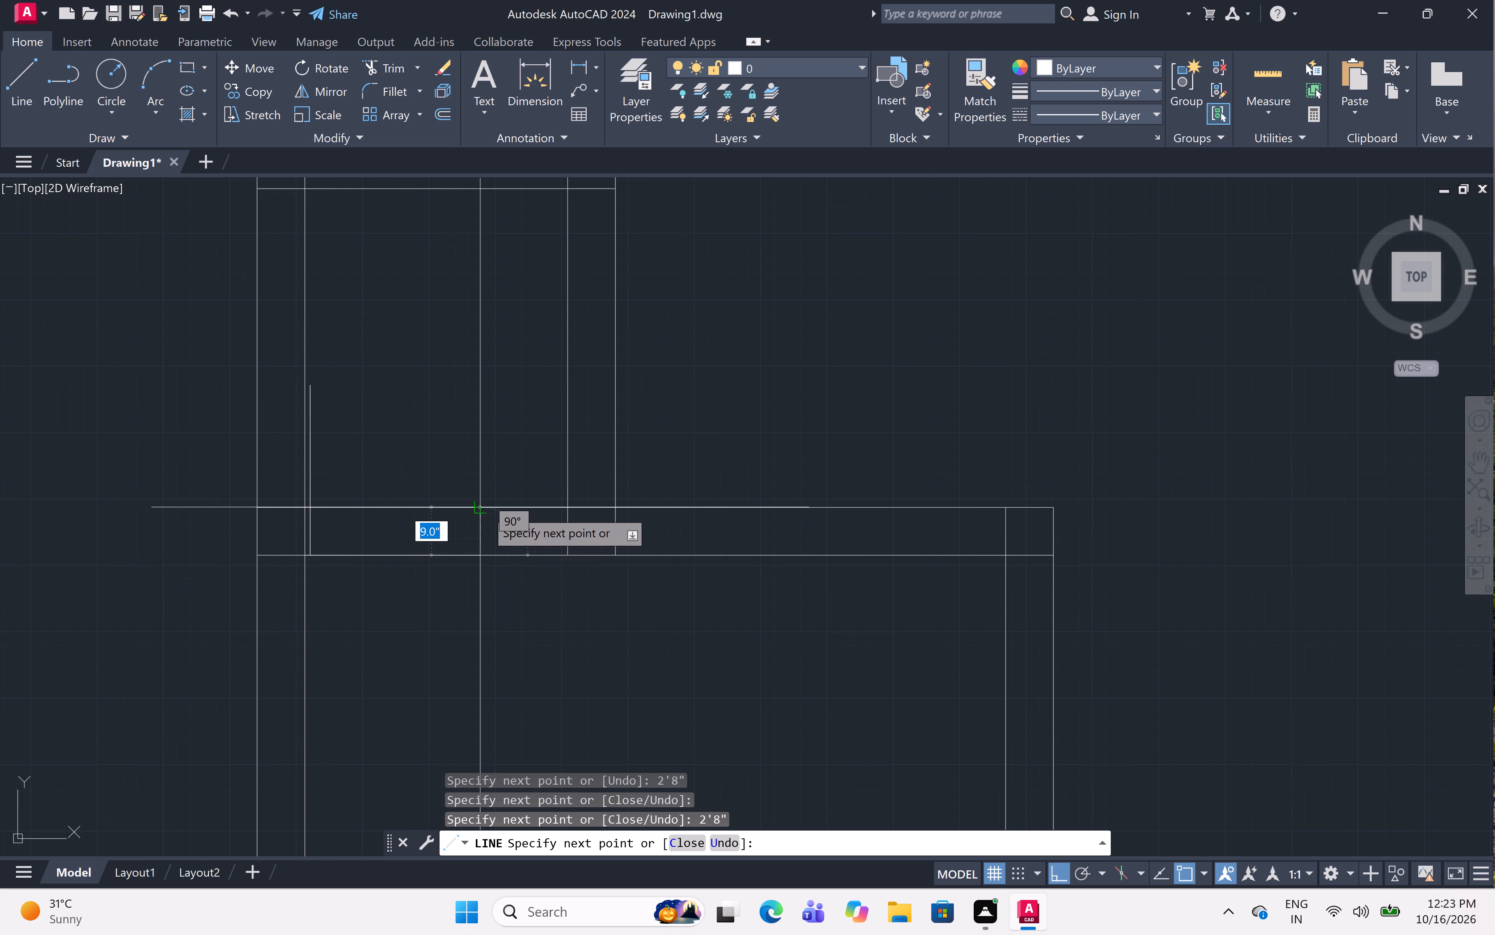
{"action": "left_click", "coordinate": [484, 514]}
{"action": "key", "text": "Escape"}
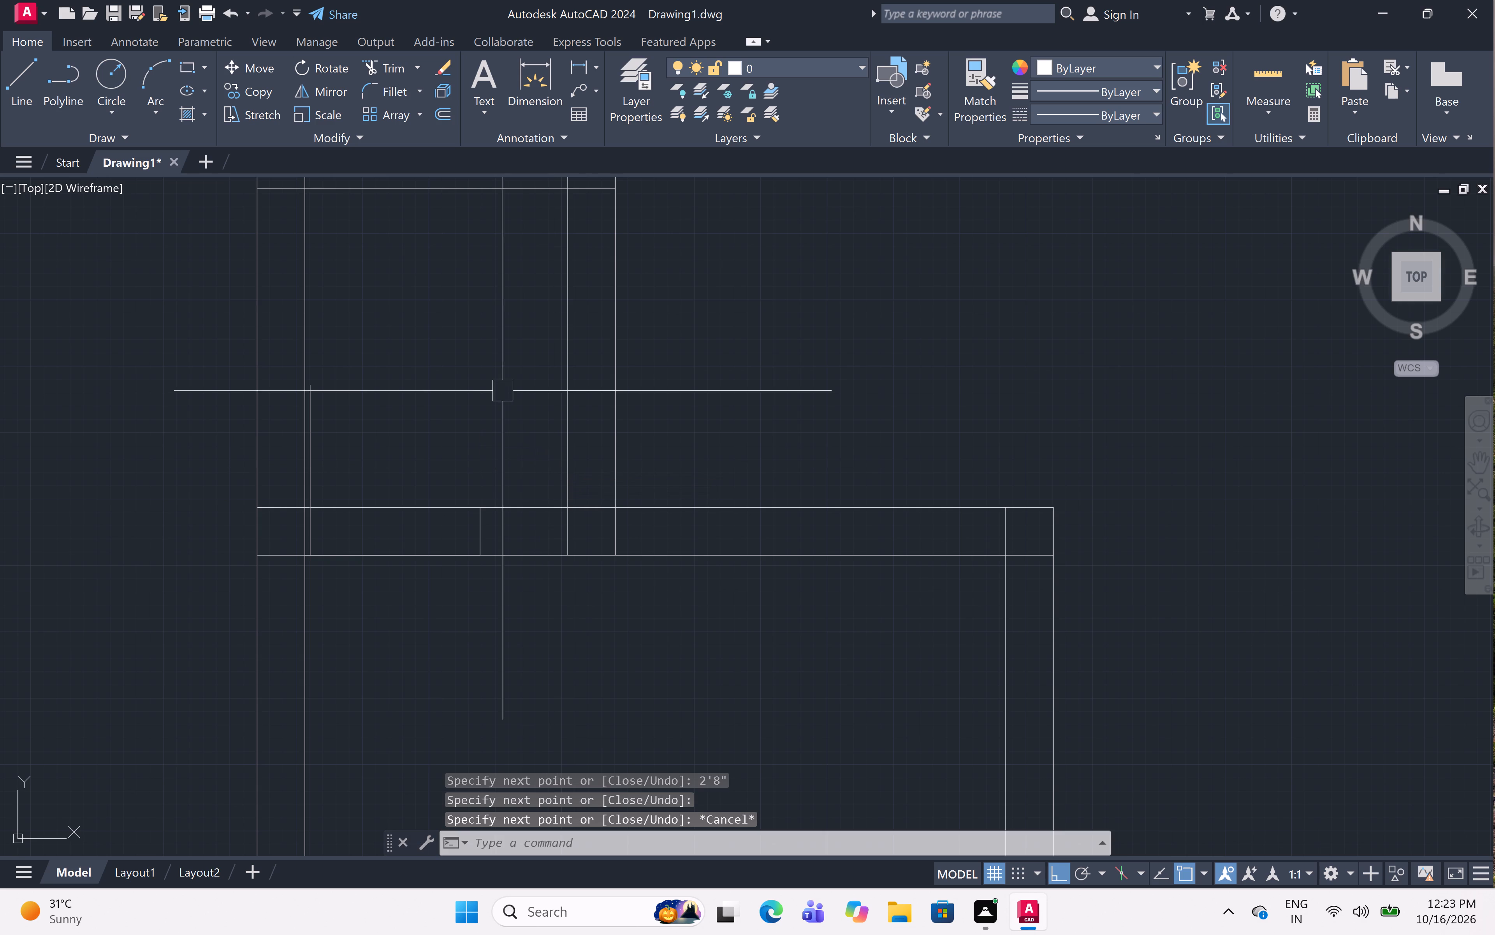
{"action": "scroll", "coordinate": [498, 390], "scroll_direction": "down", "scroll_amount": 2}
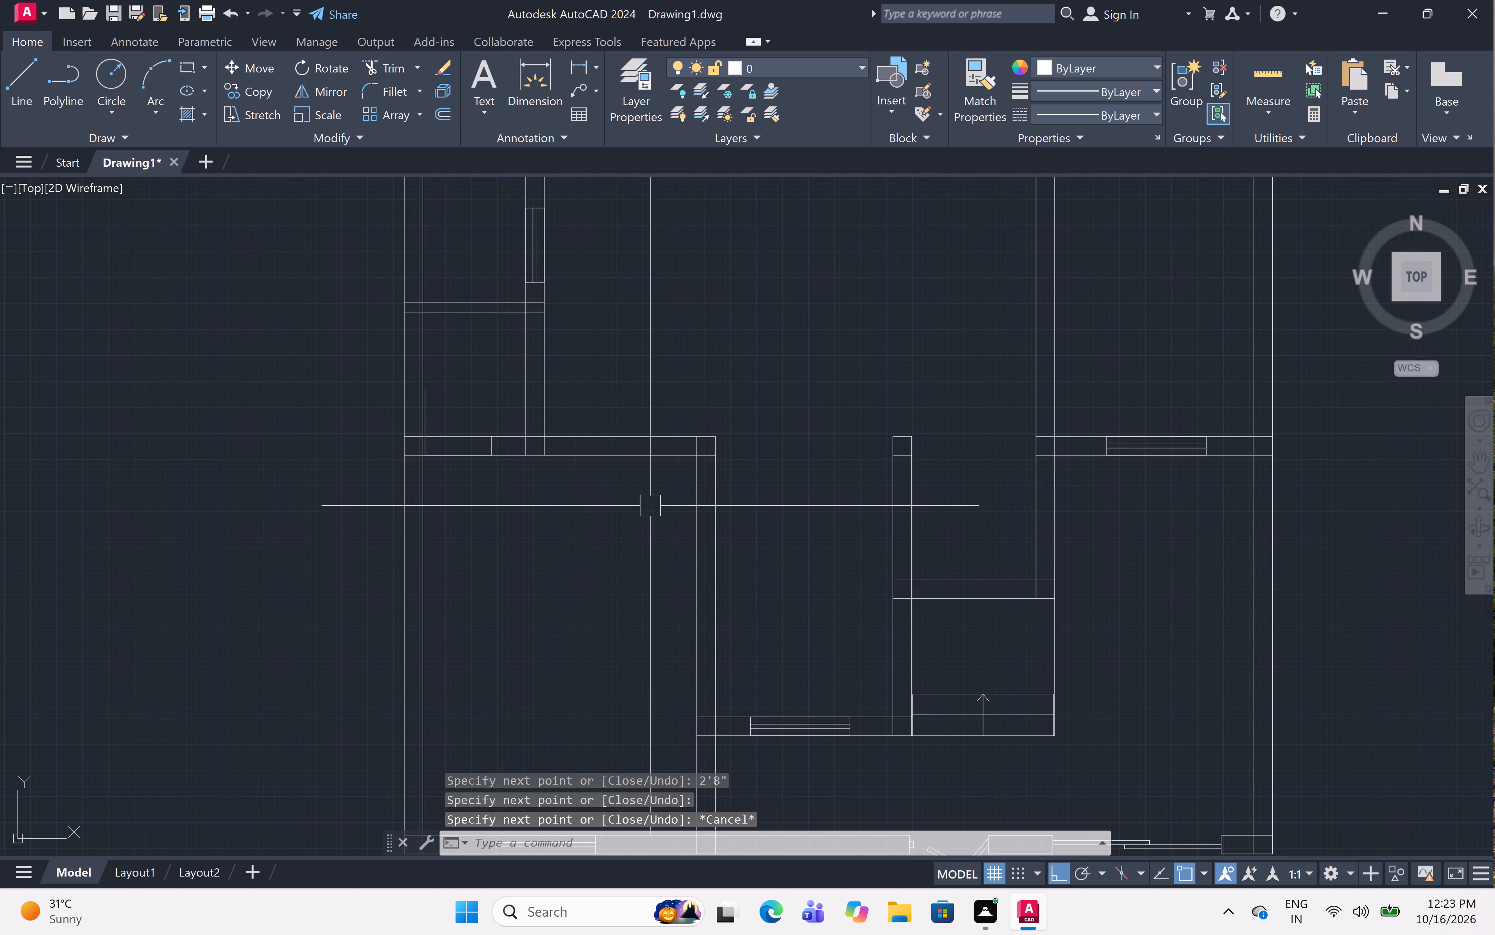
At the top of the lower-left room's right wall, draw a 3" segment down, a 3' door leaf leftward and a 3' opening down with jamb line.
{"action": "scroll", "coordinate": [691, 485], "scroll_direction": "up", "scroll_amount": 3}
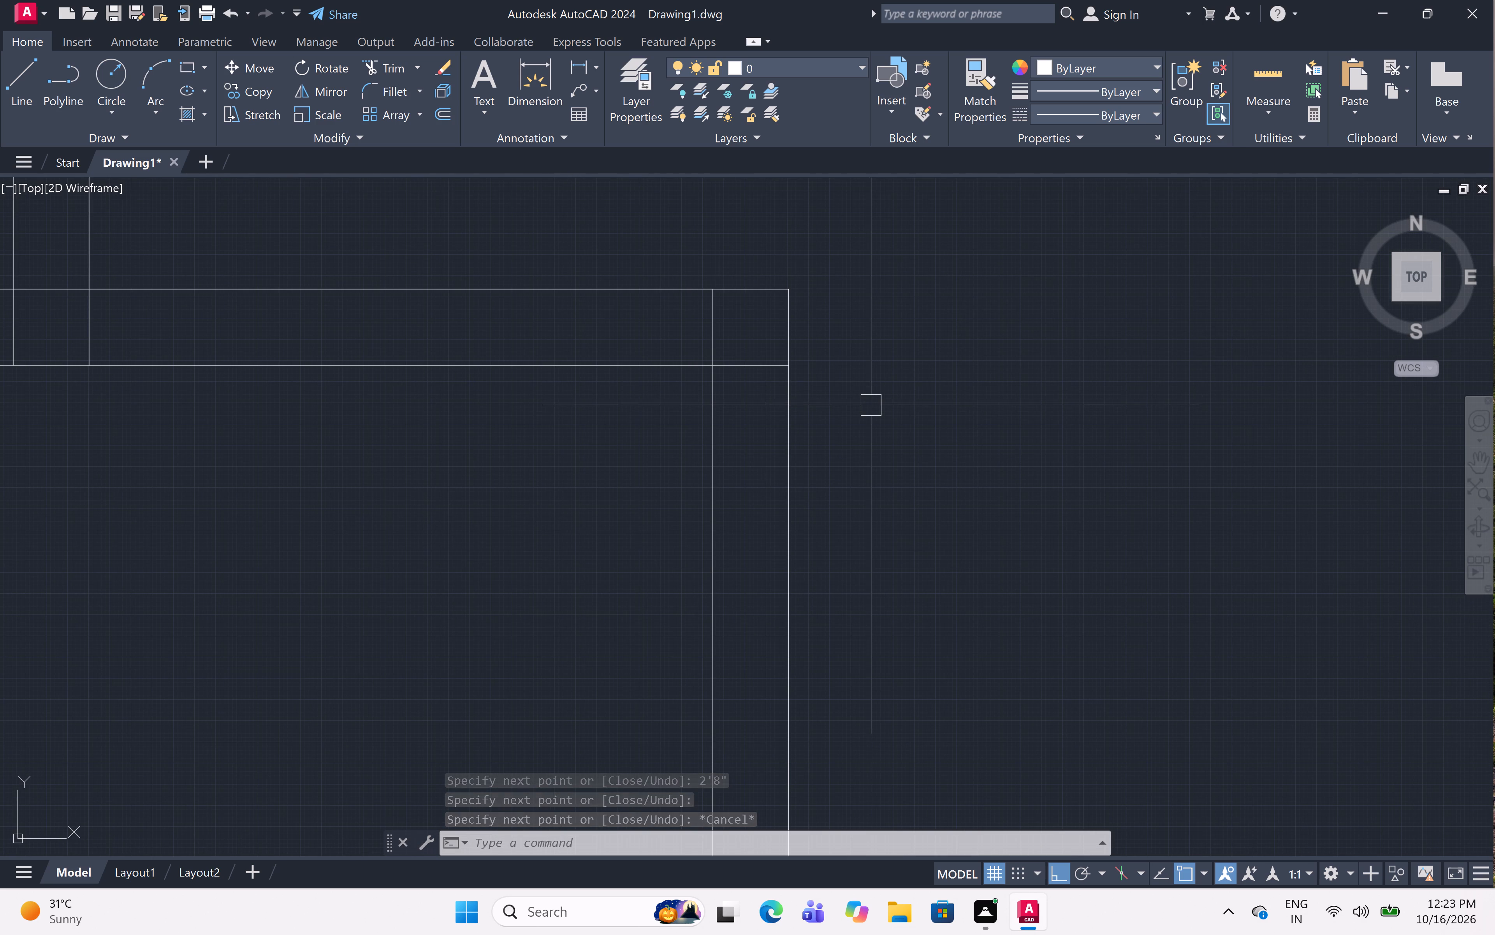
{"action": "type", "text": "l"}
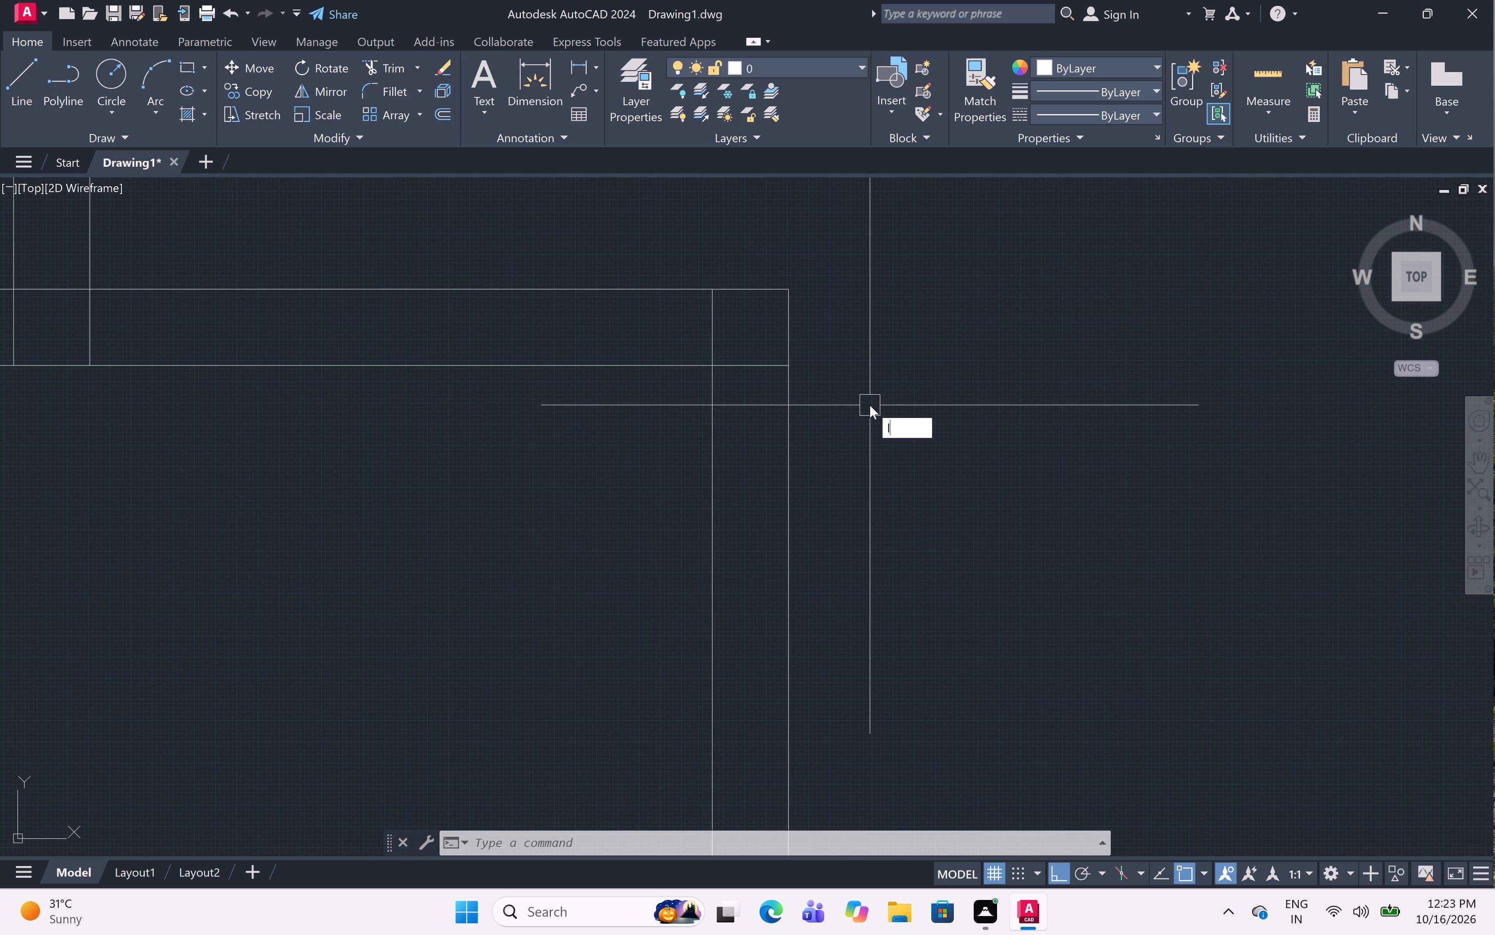
{"action": "key", "text": "space"}
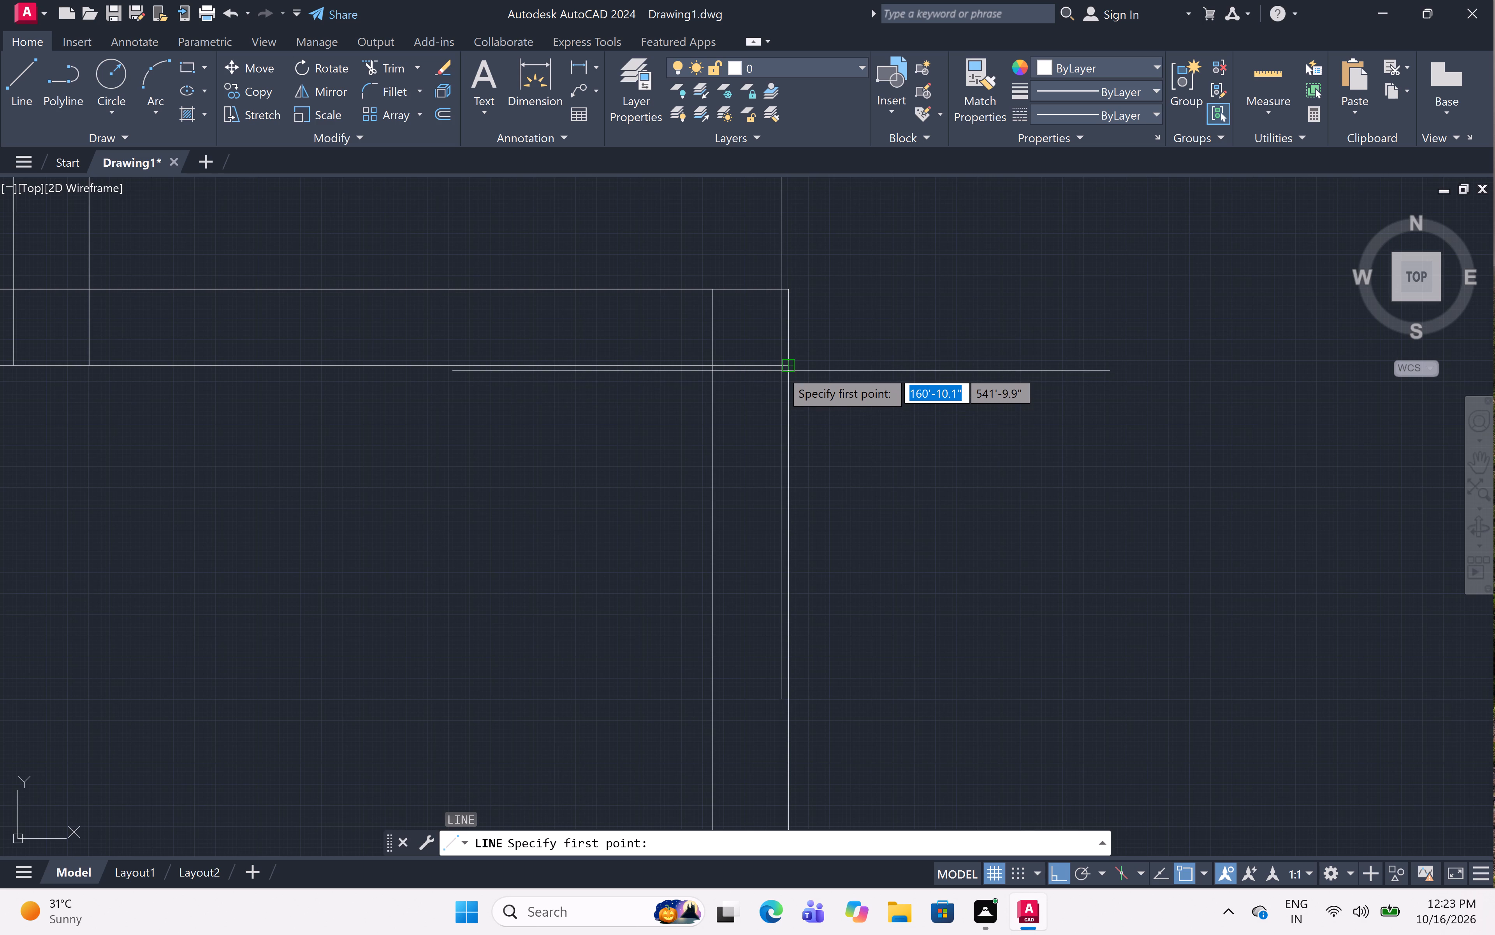
{"action": "left_click", "coordinate": [783, 369]}
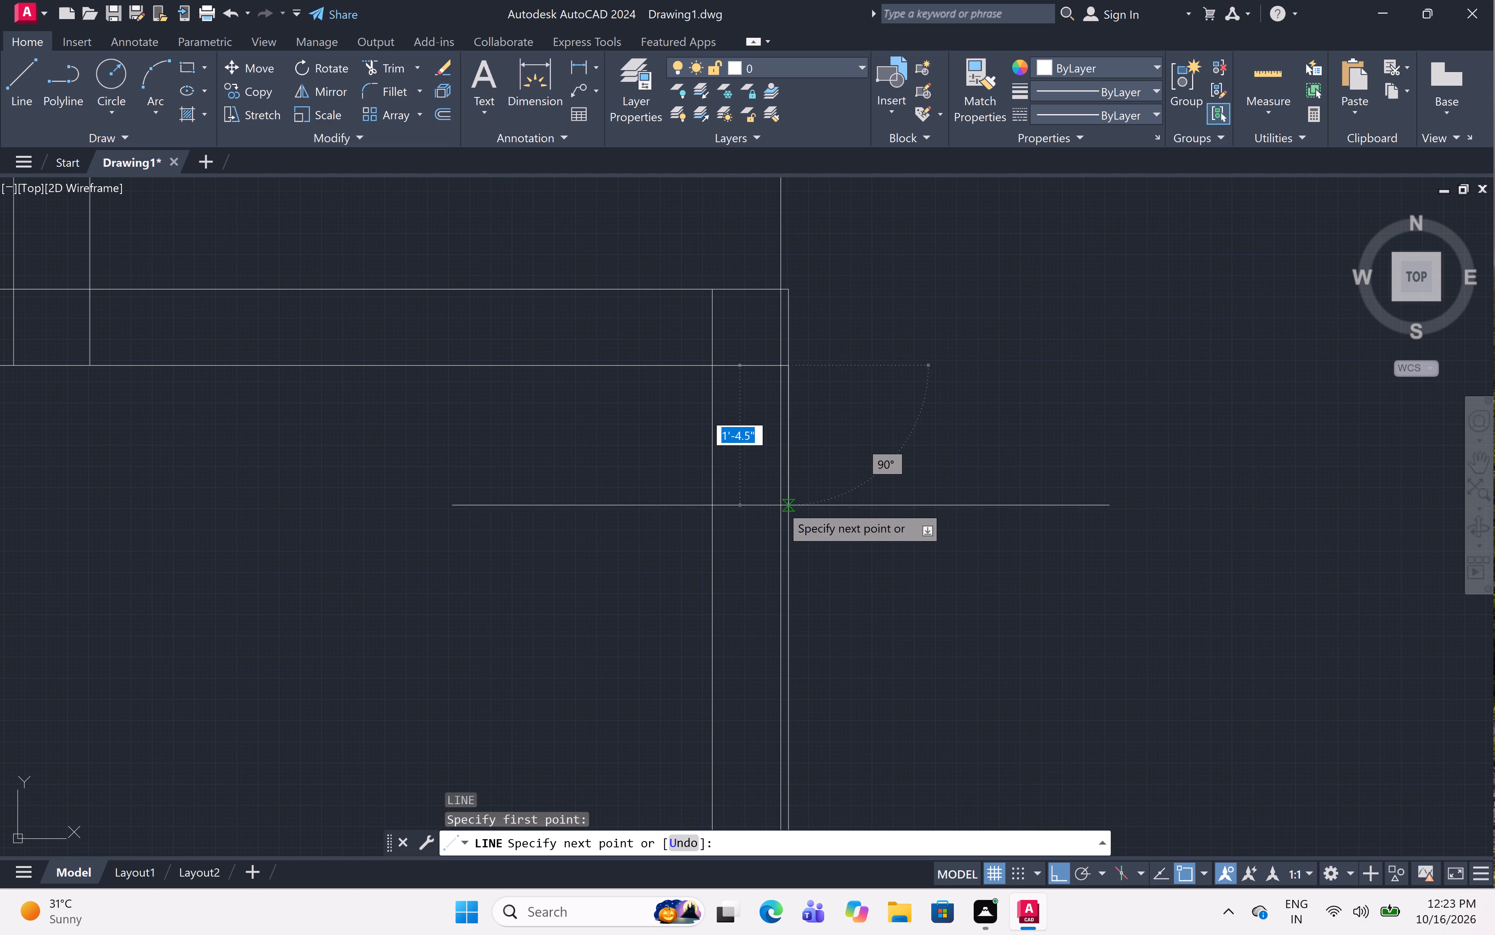
{"action": "key", "text": "3"}
{"action": "key", "text": "shift+quotedbl"}
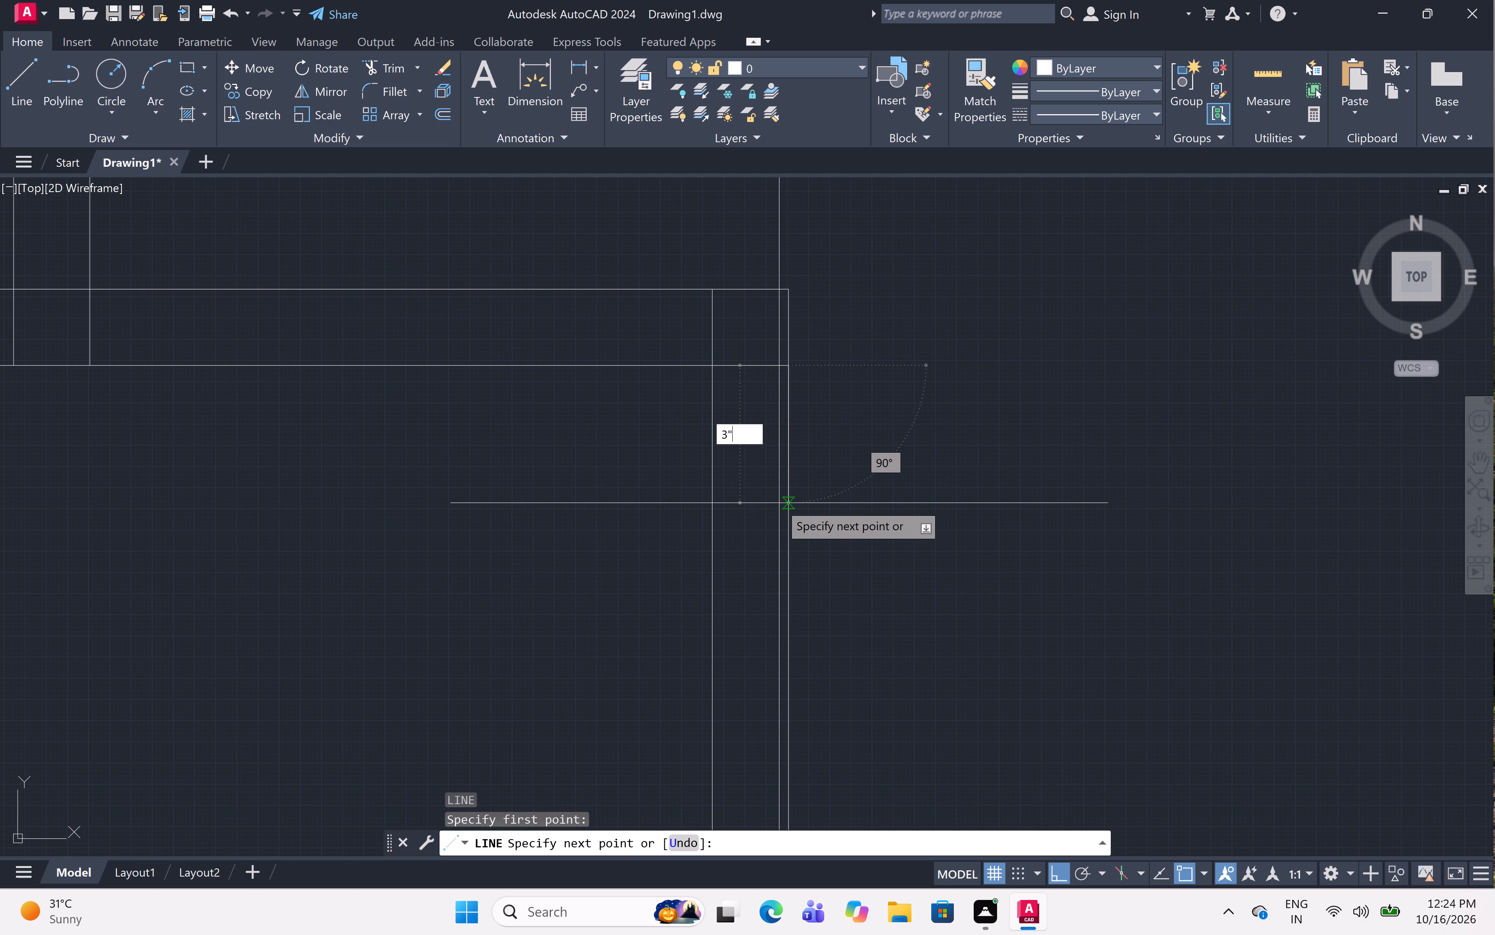
{"action": "key", "text": "space"}
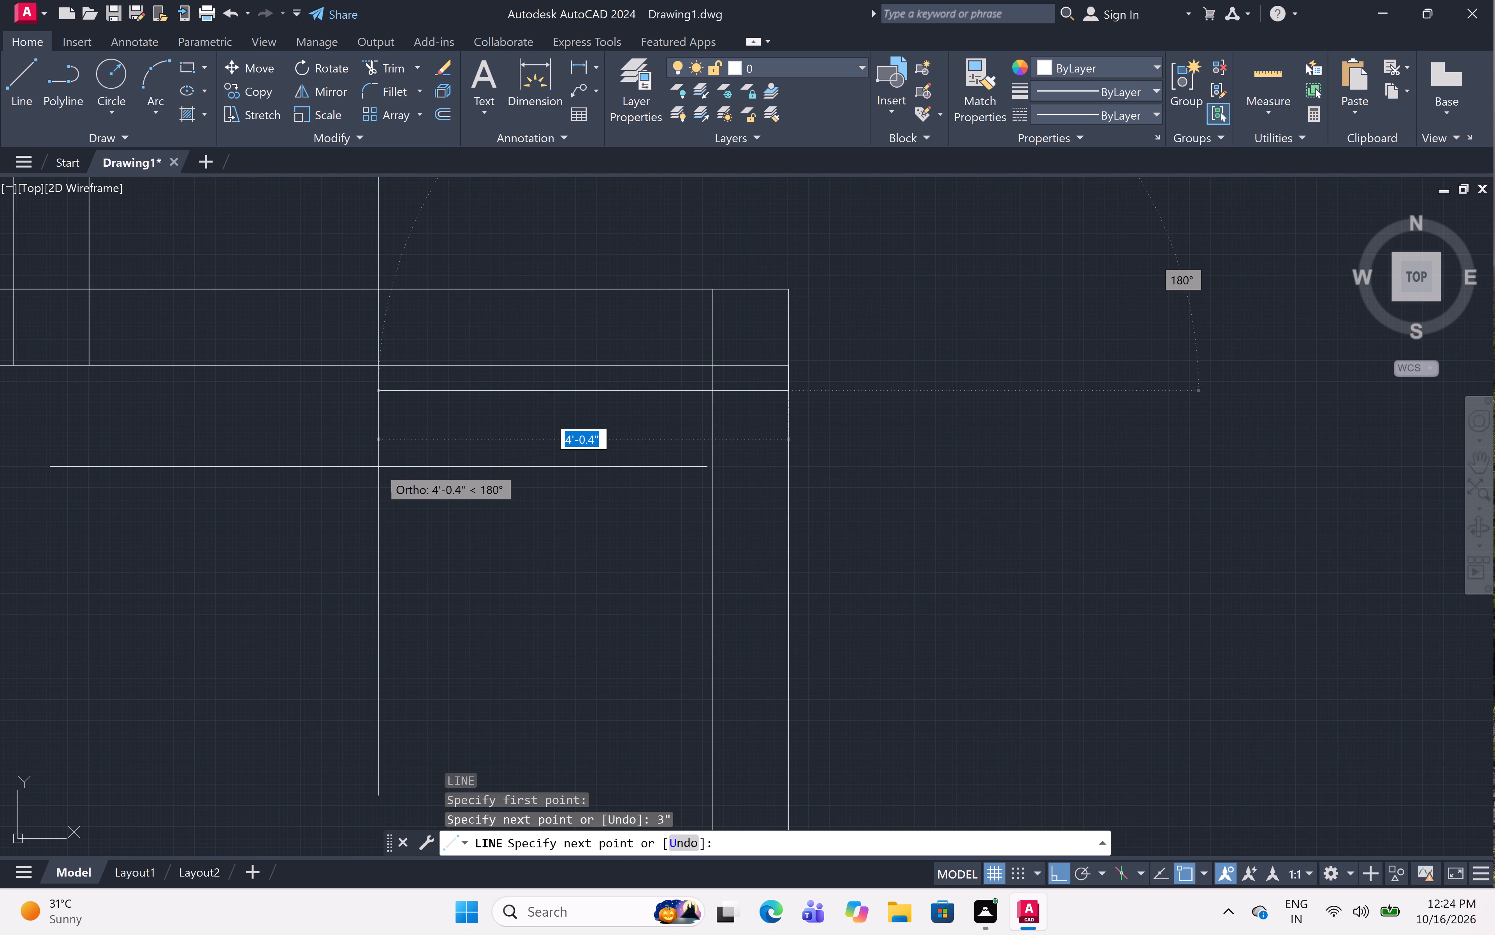
{"action": "type", "text": "3'"}
{"action": "key", "text": "space"}
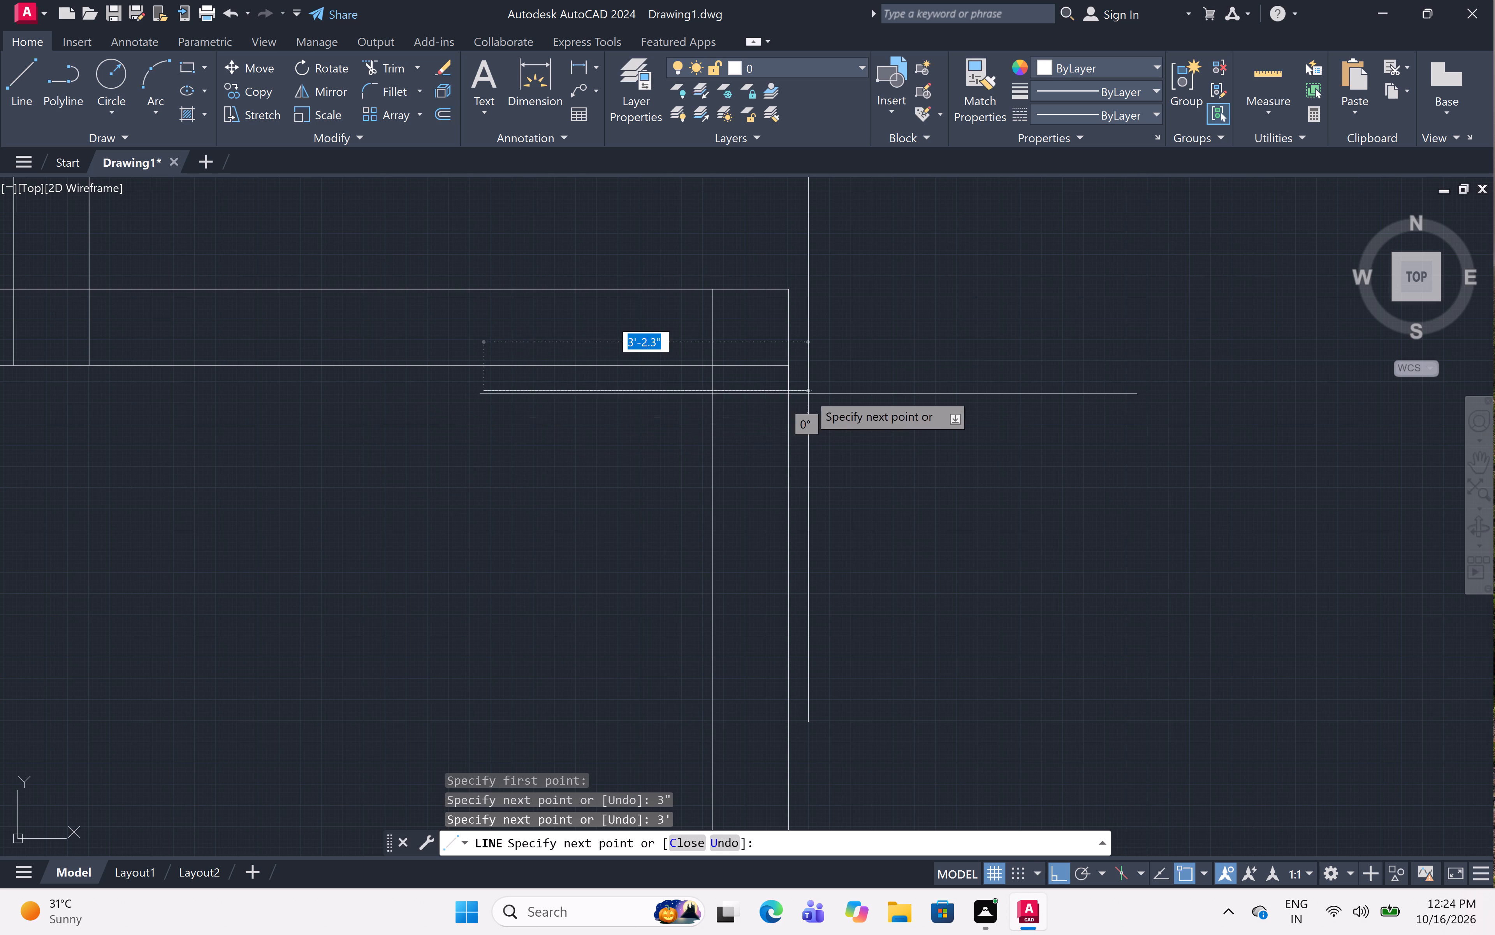
{"action": "left_click", "coordinate": [786, 393]}
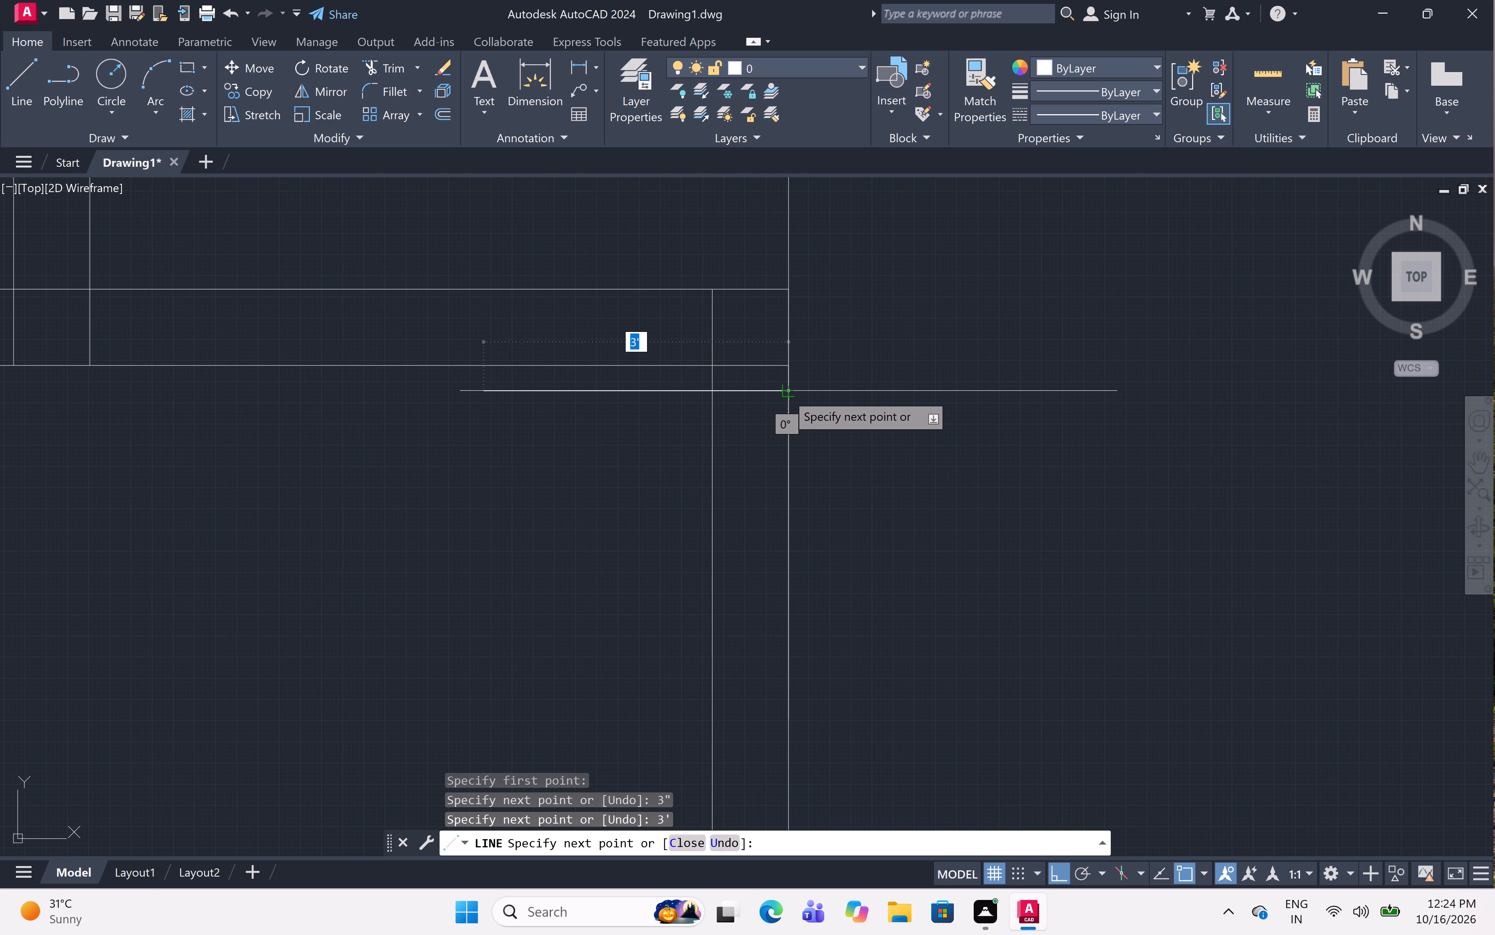
{"action": "key", "text": "3"}
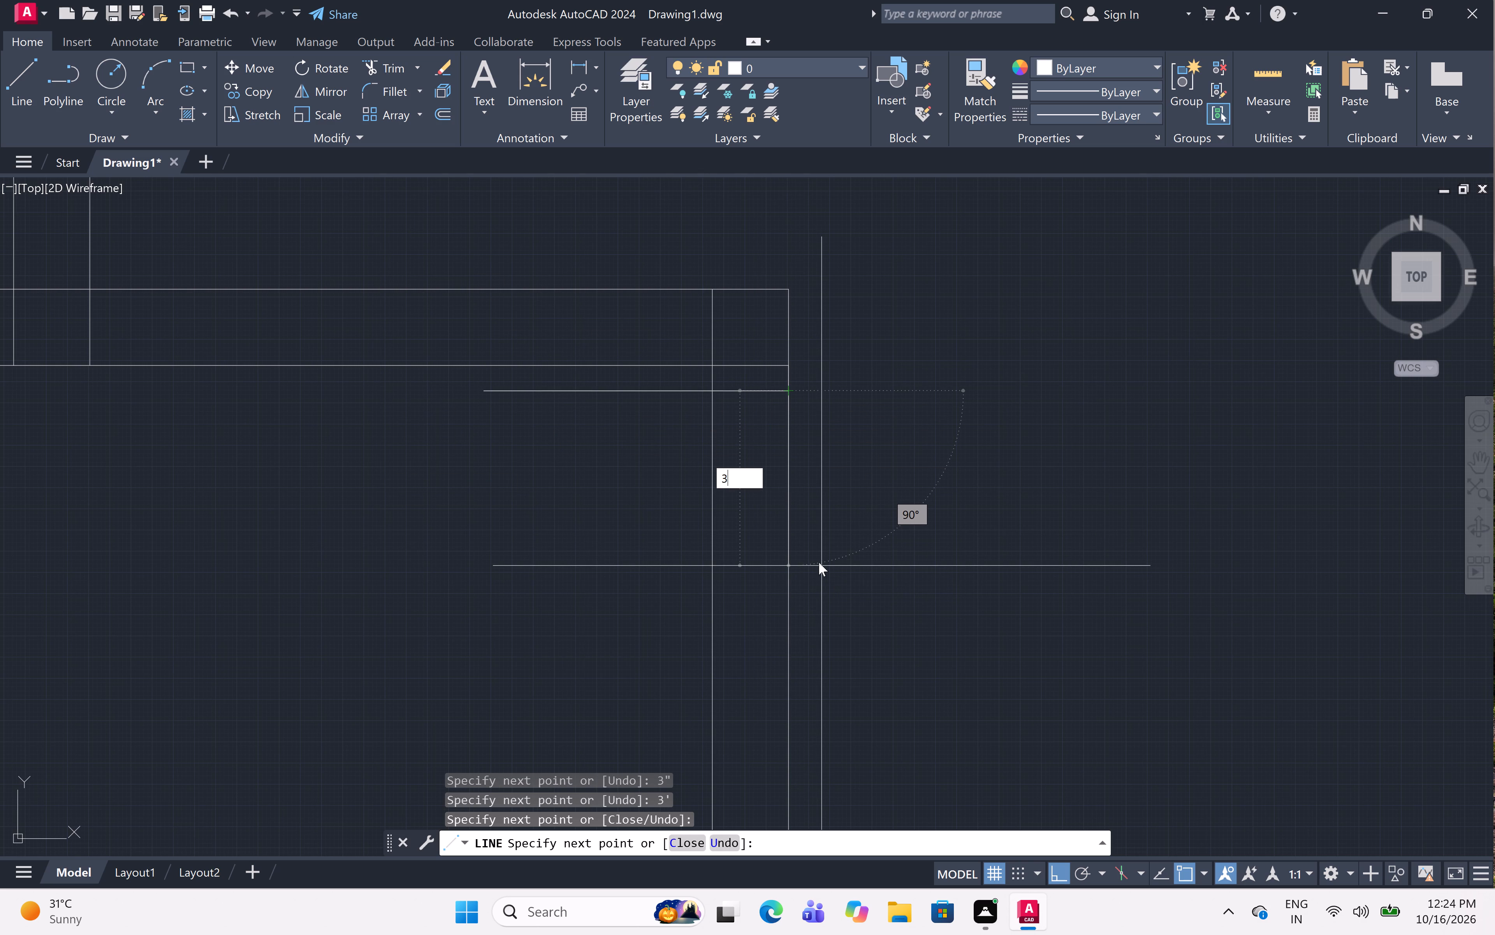
{"action": "key", "text": "apostrophe"}
{"action": "key", "text": "space"}
{"action": "scroll", "coordinate": [806, 518], "scroll_direction": "down", "scroll_amount": 3}
{"action": "scroll", "coordinate": [795, 579], "scroll_direction": "up", "scroll_amount": 1}
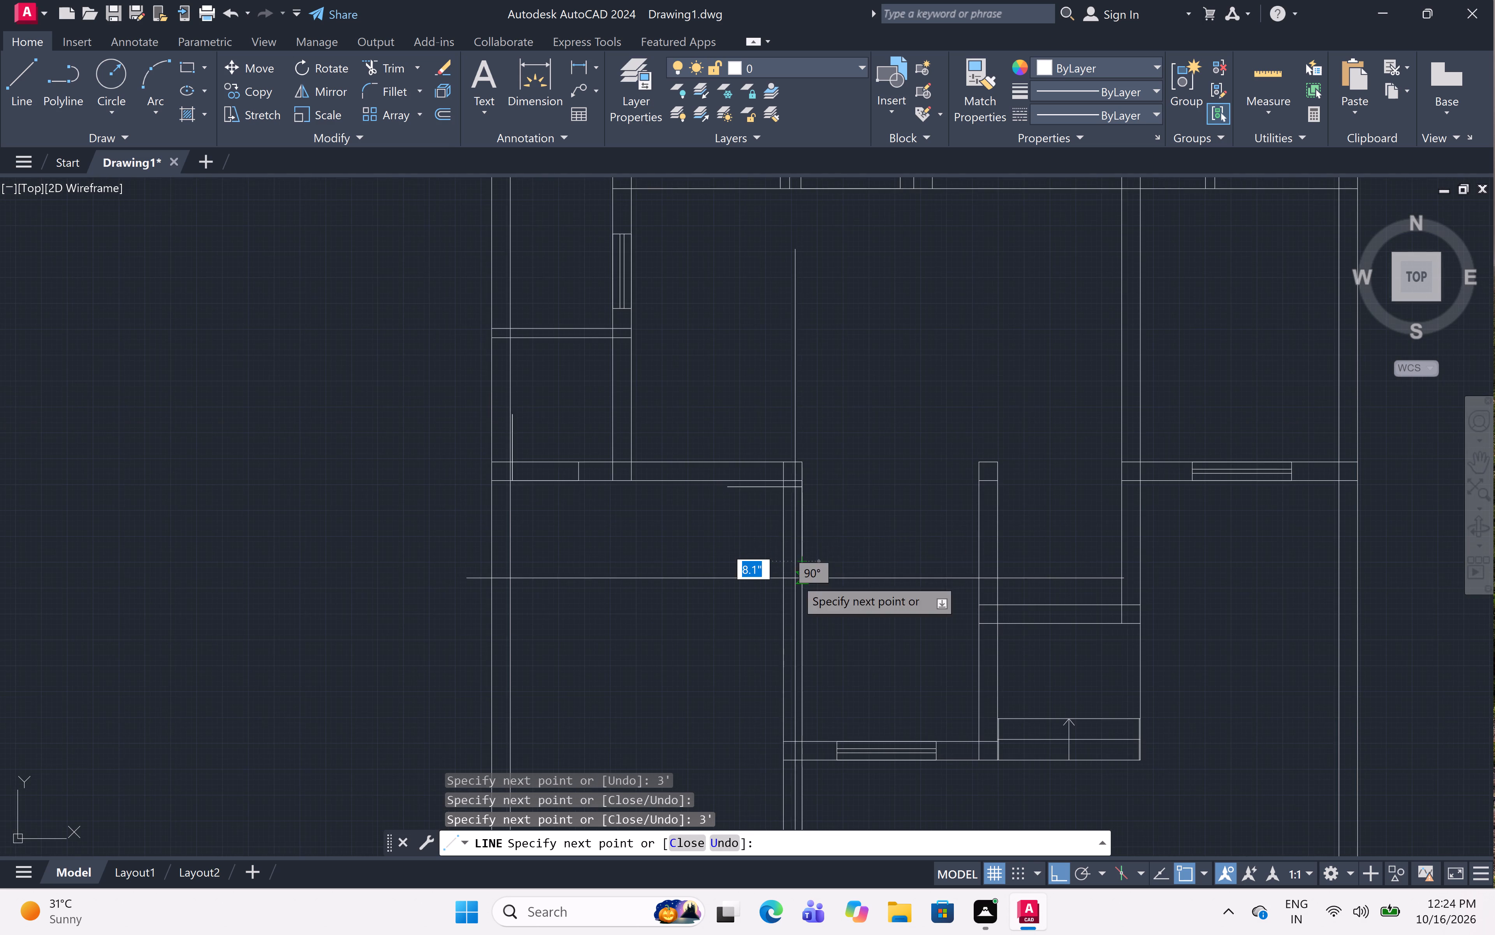
{"action": "scroll", "coordinate": [795, 579], "scroll_direction": "up", "scroll_amount": 1}
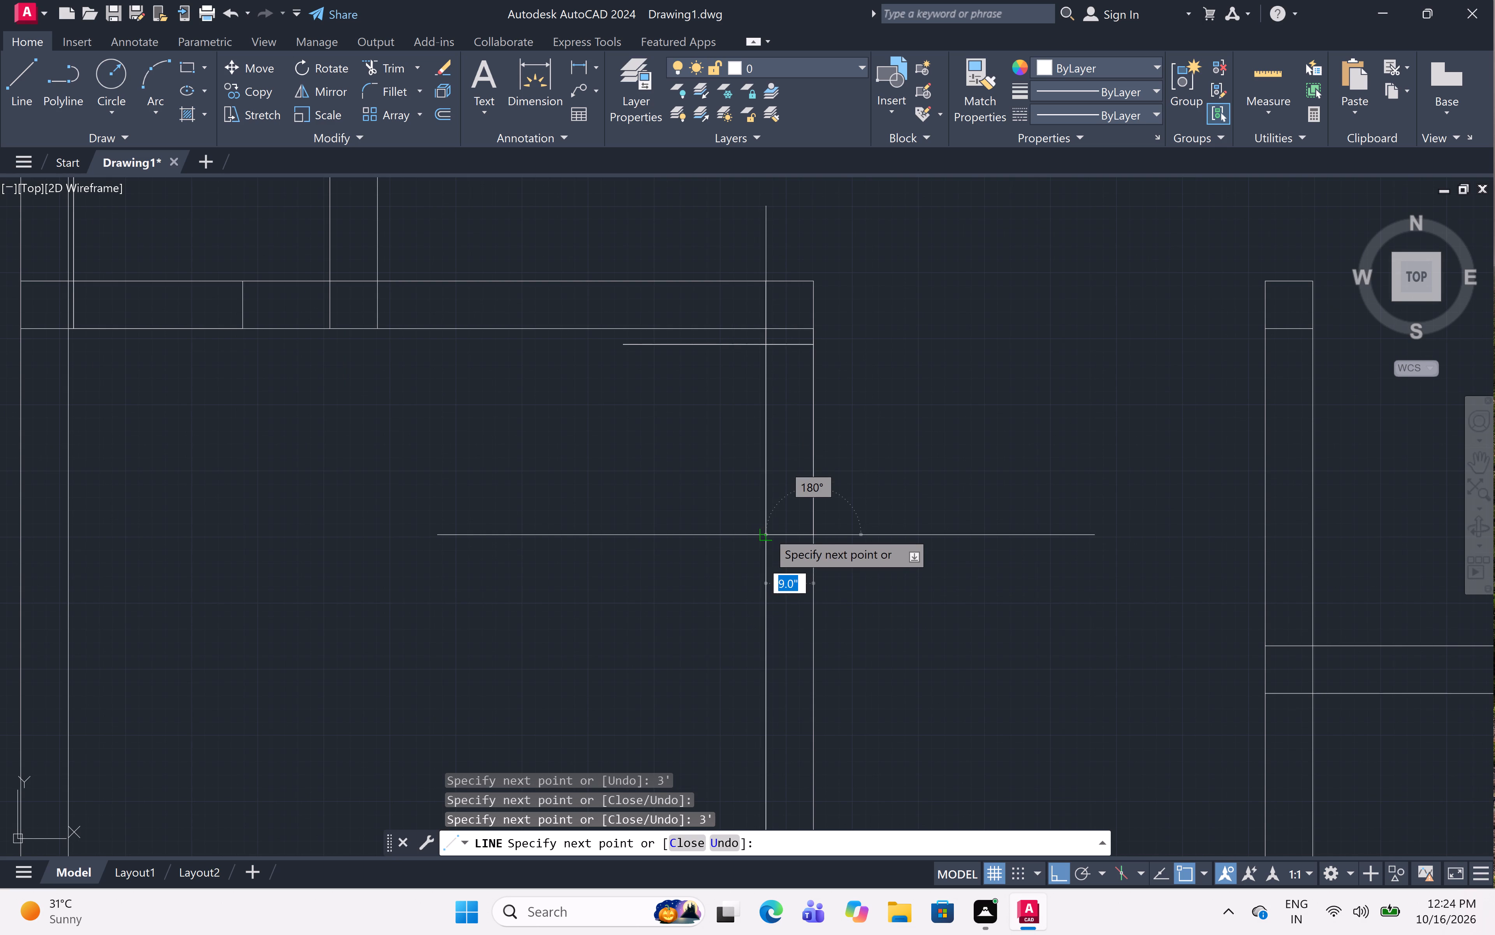
{"action": "left_click", "coordinate": [769, 533]}
{"action": "key", "text": "Escape"}
On the lower face of the wall above the entrance steps, draw a 6" segment rightward from its left inner corner and a 2' door leaf upward.
{"action": "scroll", "coordinate": [784, 475], "scroll_direction": "down", "scroll_amount": 3}
{"action": "middle_click_drag", "start_coordinate": [814, 447], "coordinate": [803, 494]}
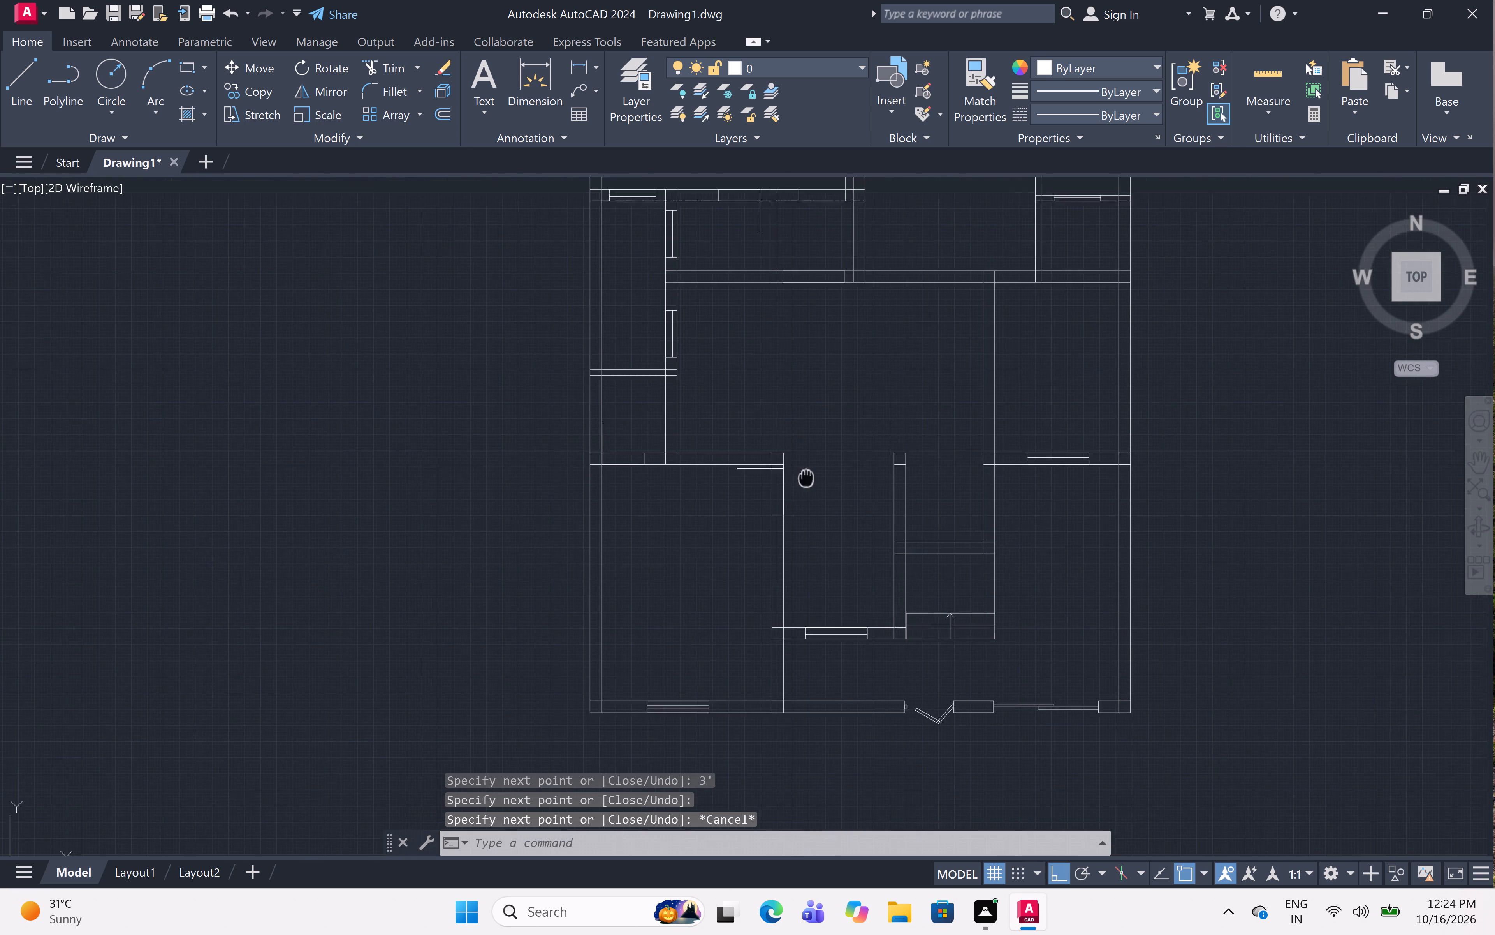
{"action": "middle_click_drag", "start_coordinate": [803, 494], "coordinate": [802, 497]}
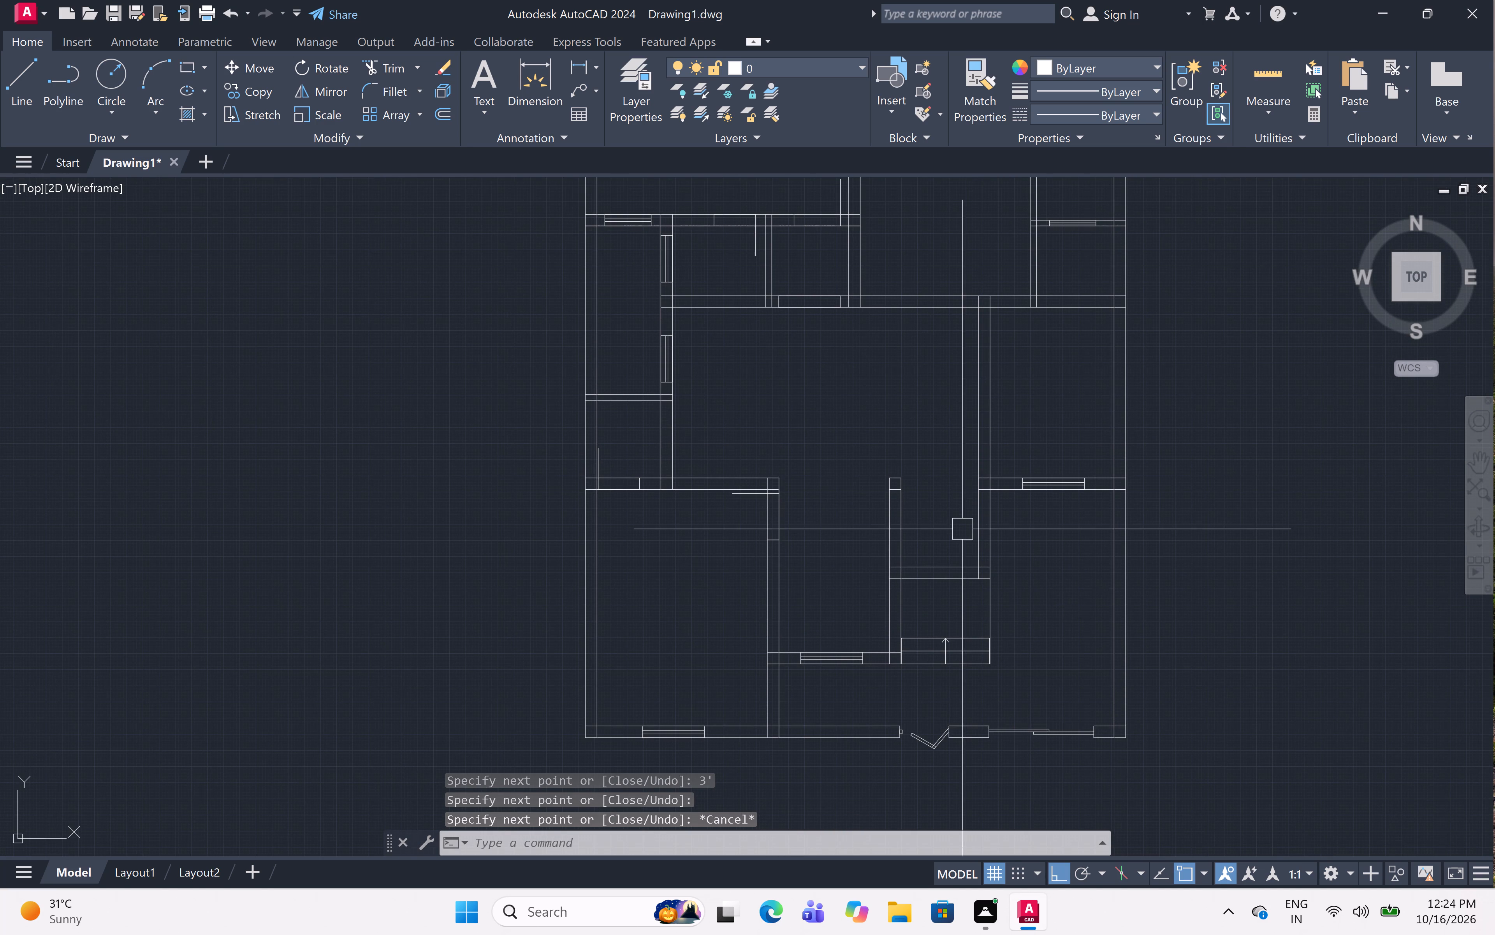
{"action": "scroll", "coordinate": [967, 572], "scroll_direction": "up", "scroll_amount": 4}
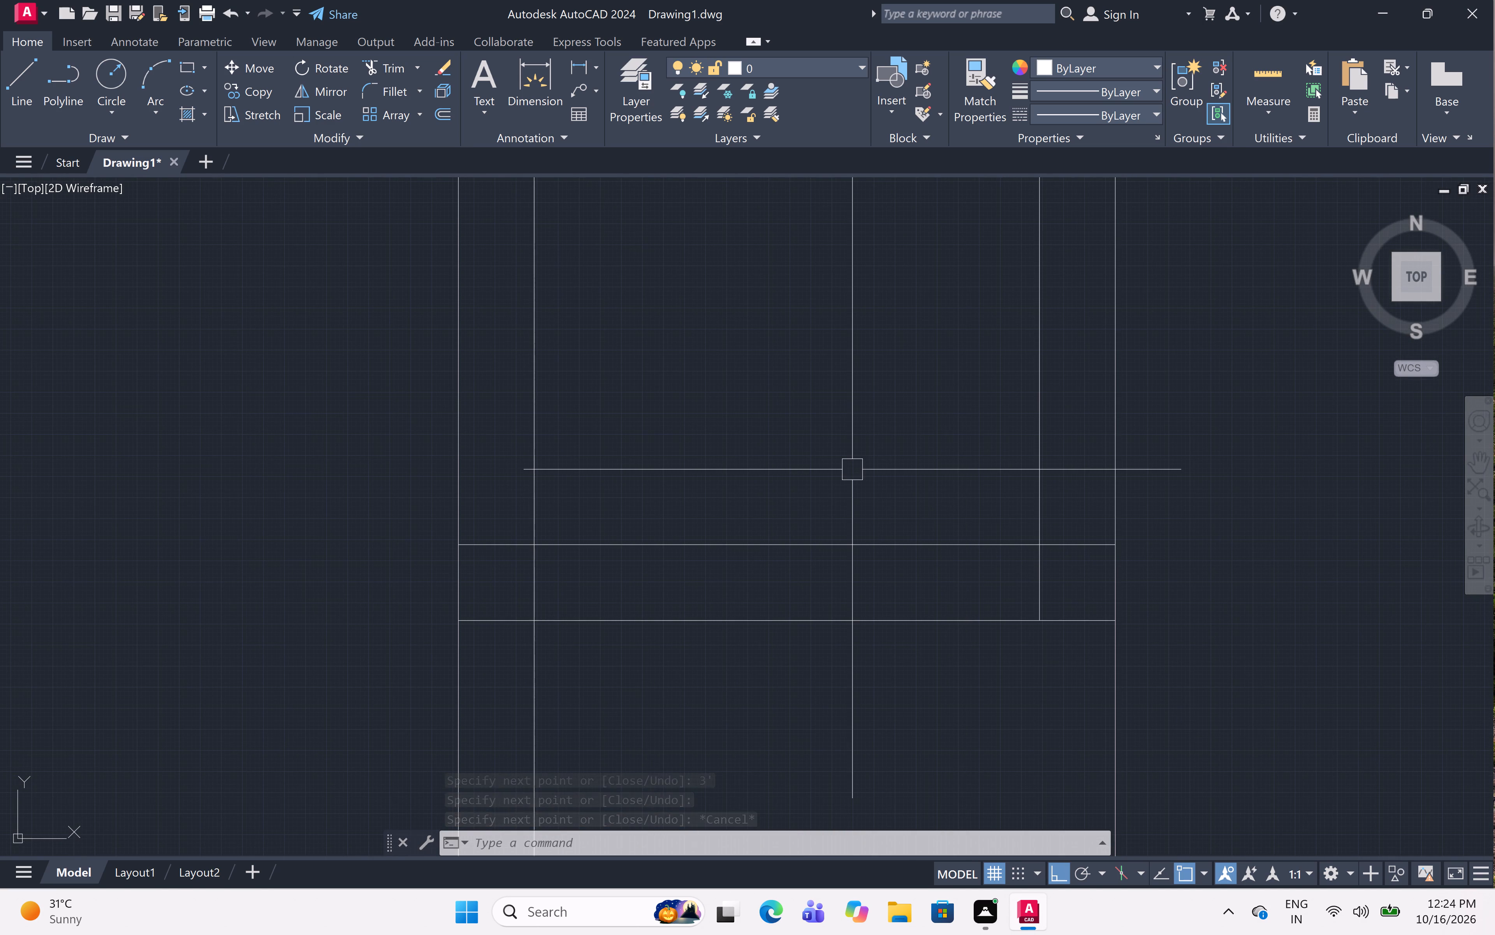
{"action": "type", "text": "l"}
{"action": "key", "text": "space"}
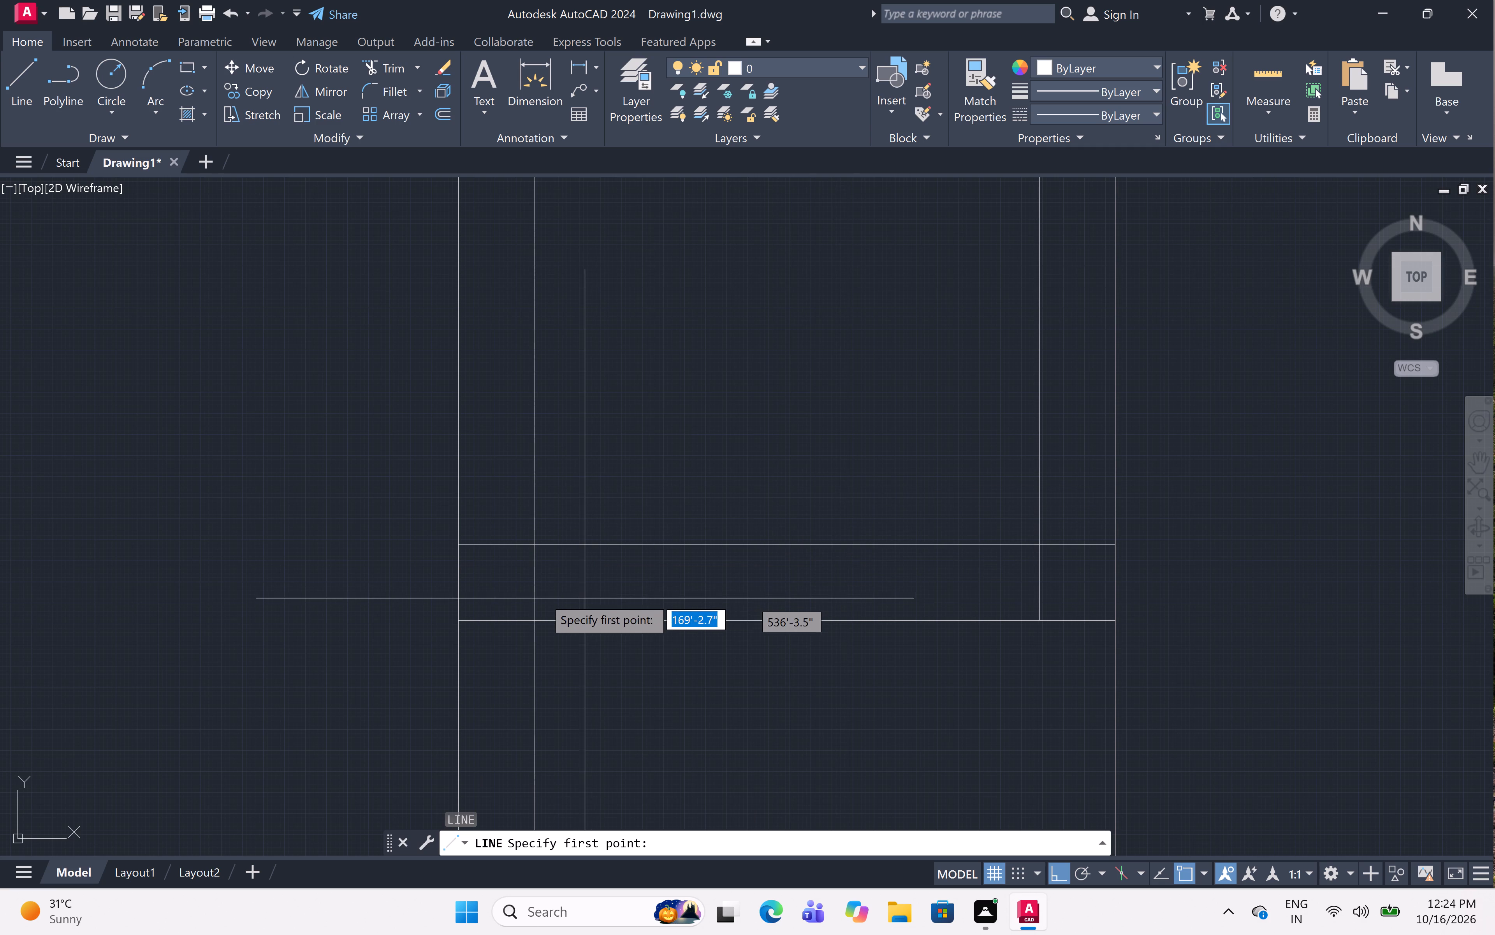
{"action": "left_click", "coordinate": [538, 621]}
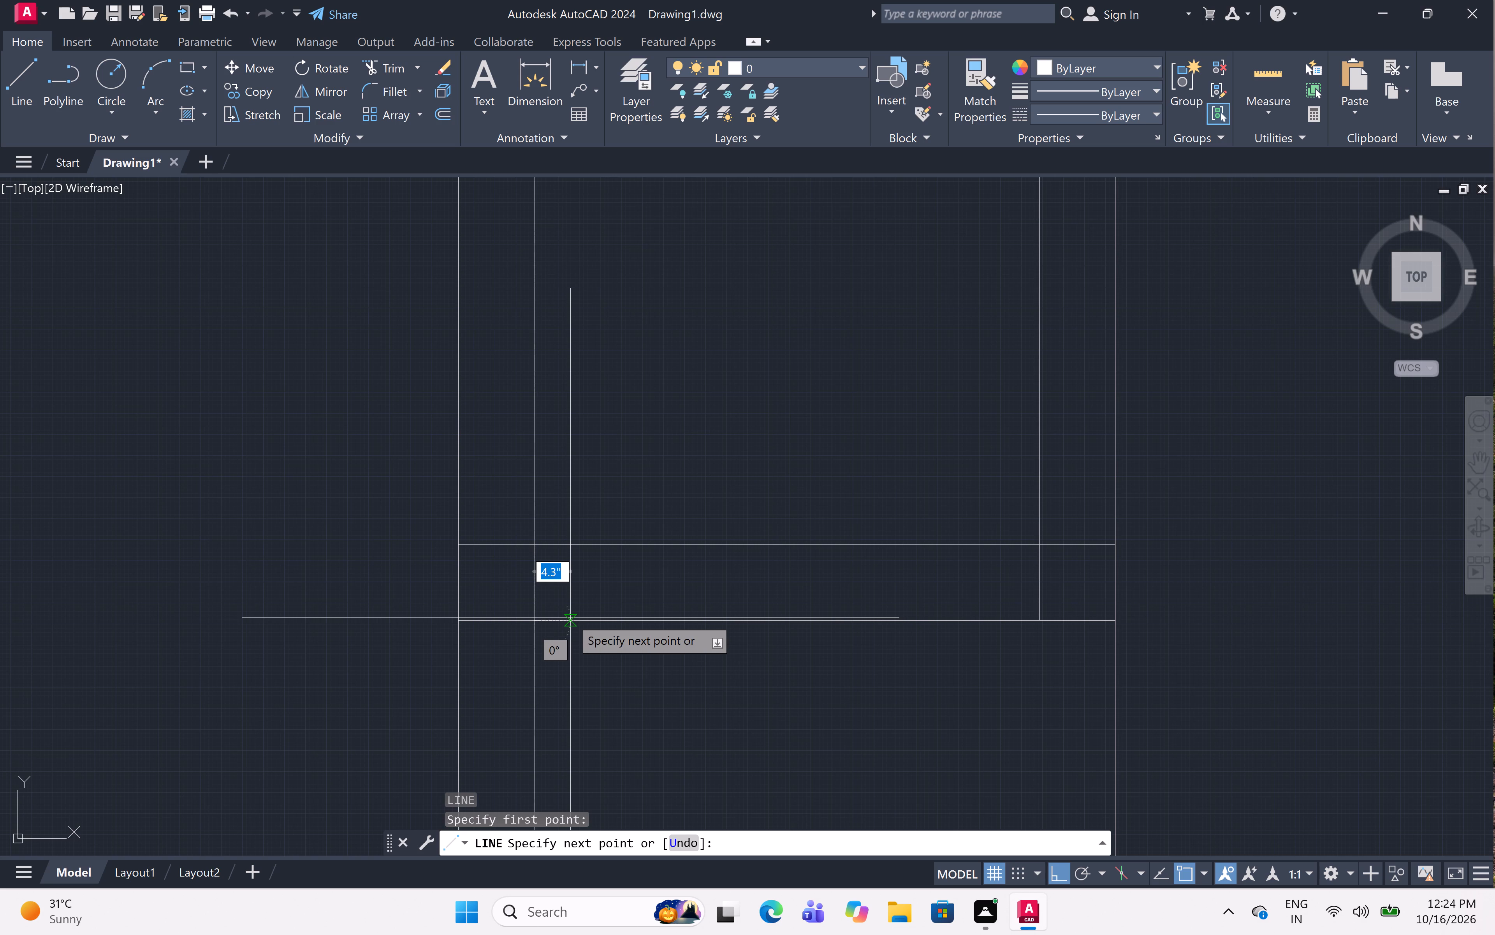
{"action": "key", "text": "6"}
{"action": "key", "text": "shift+quotedbl"}
{"action": "key", "text": "space"}
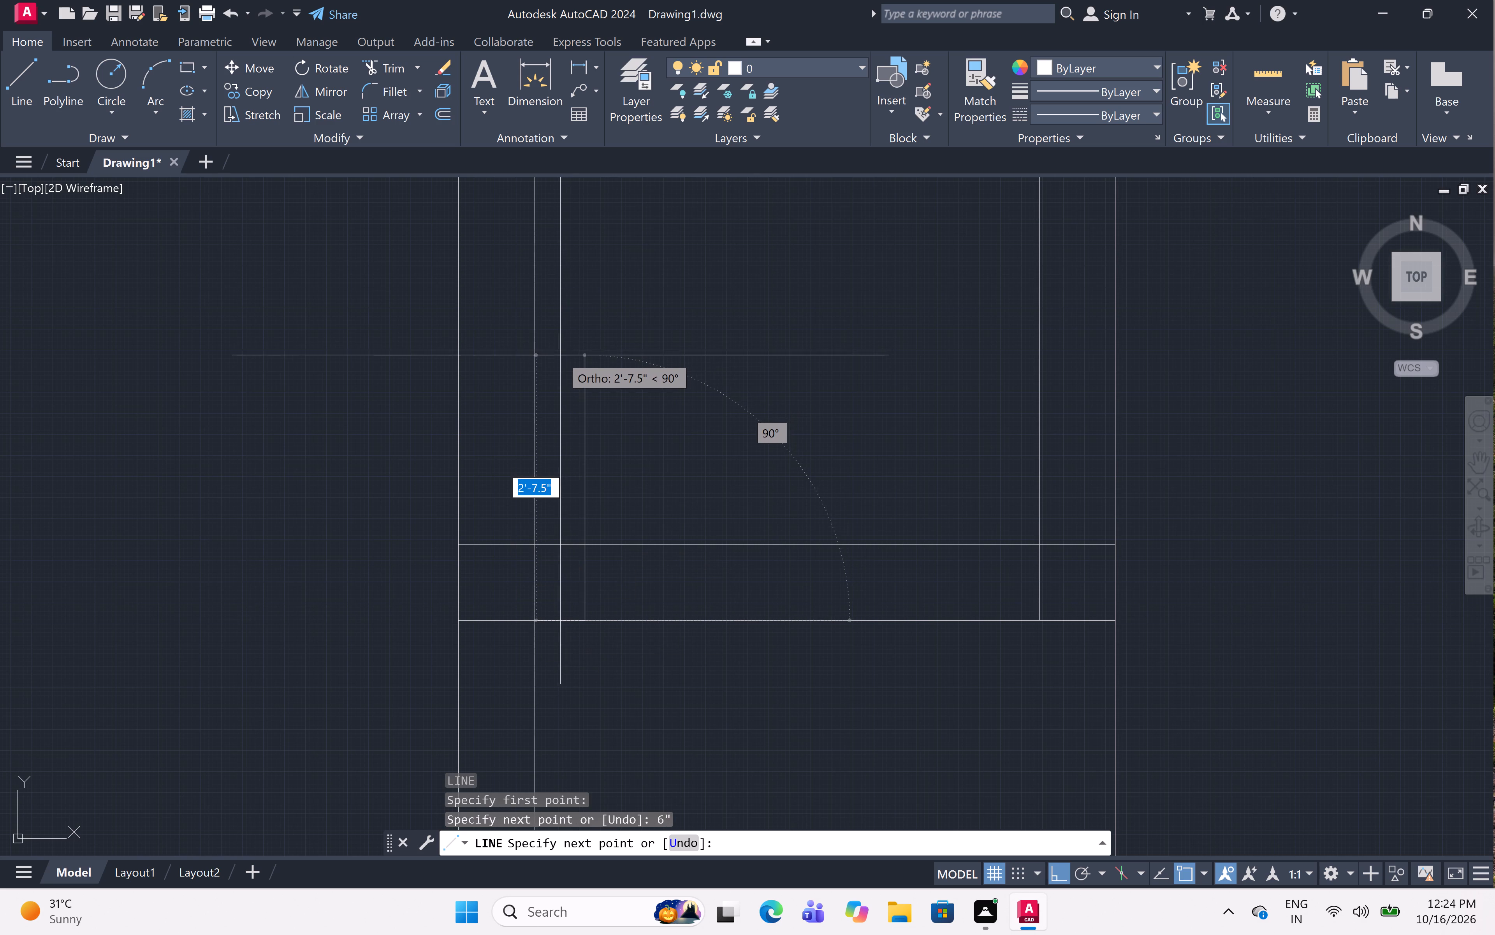
{"action": "key", "text": "ctrl+z"}
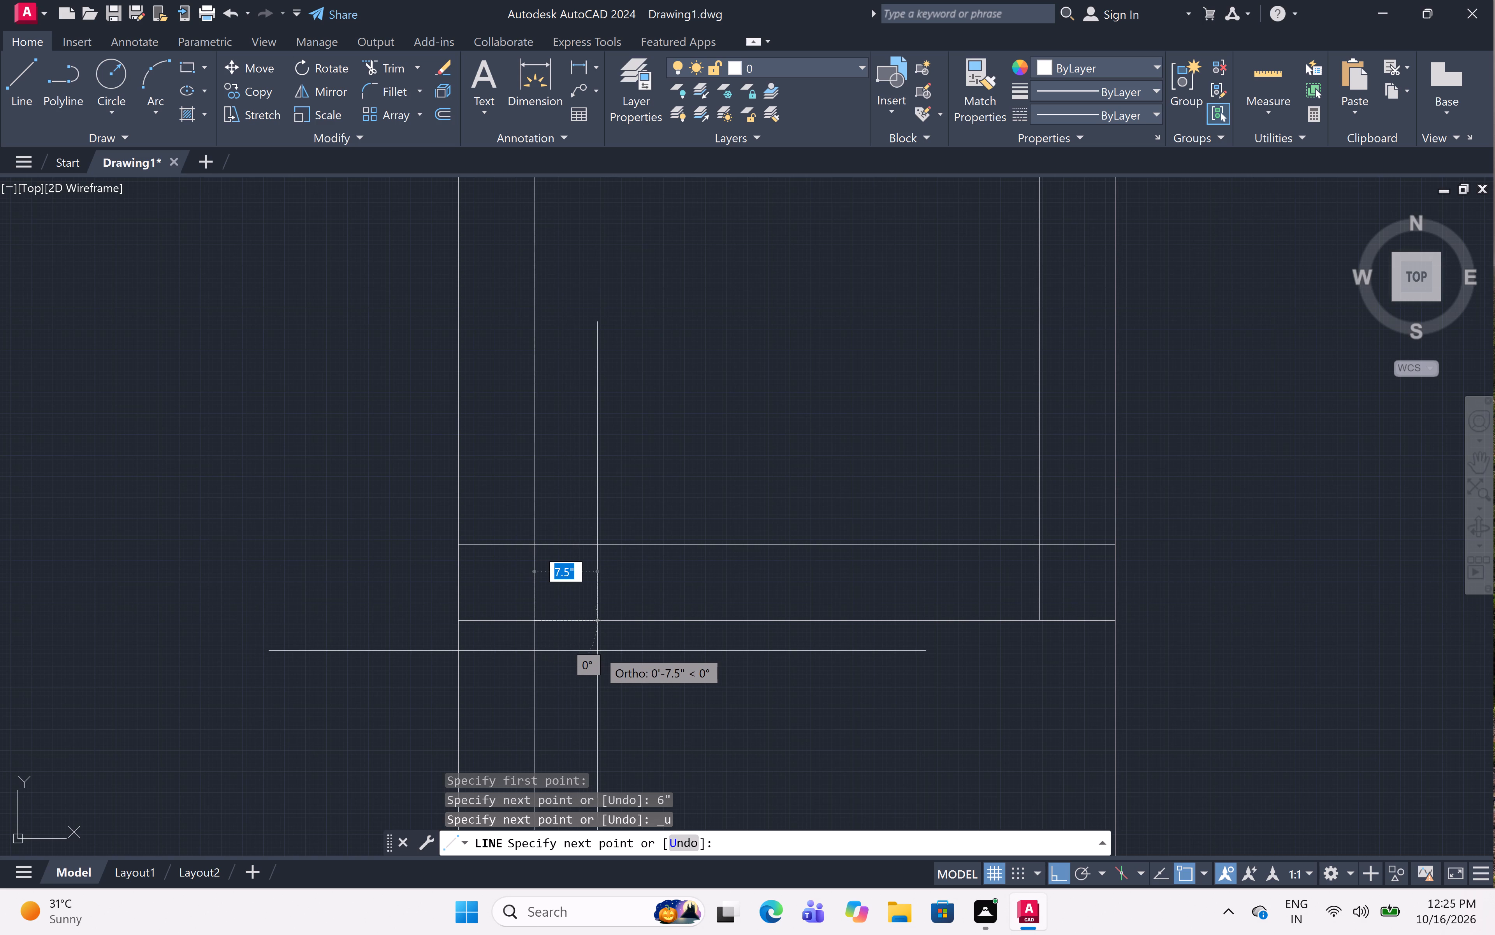
{"action": "key", "text": "6"}
{"action": "type", "text": "'"}
{"action": "key", "text": "space"}
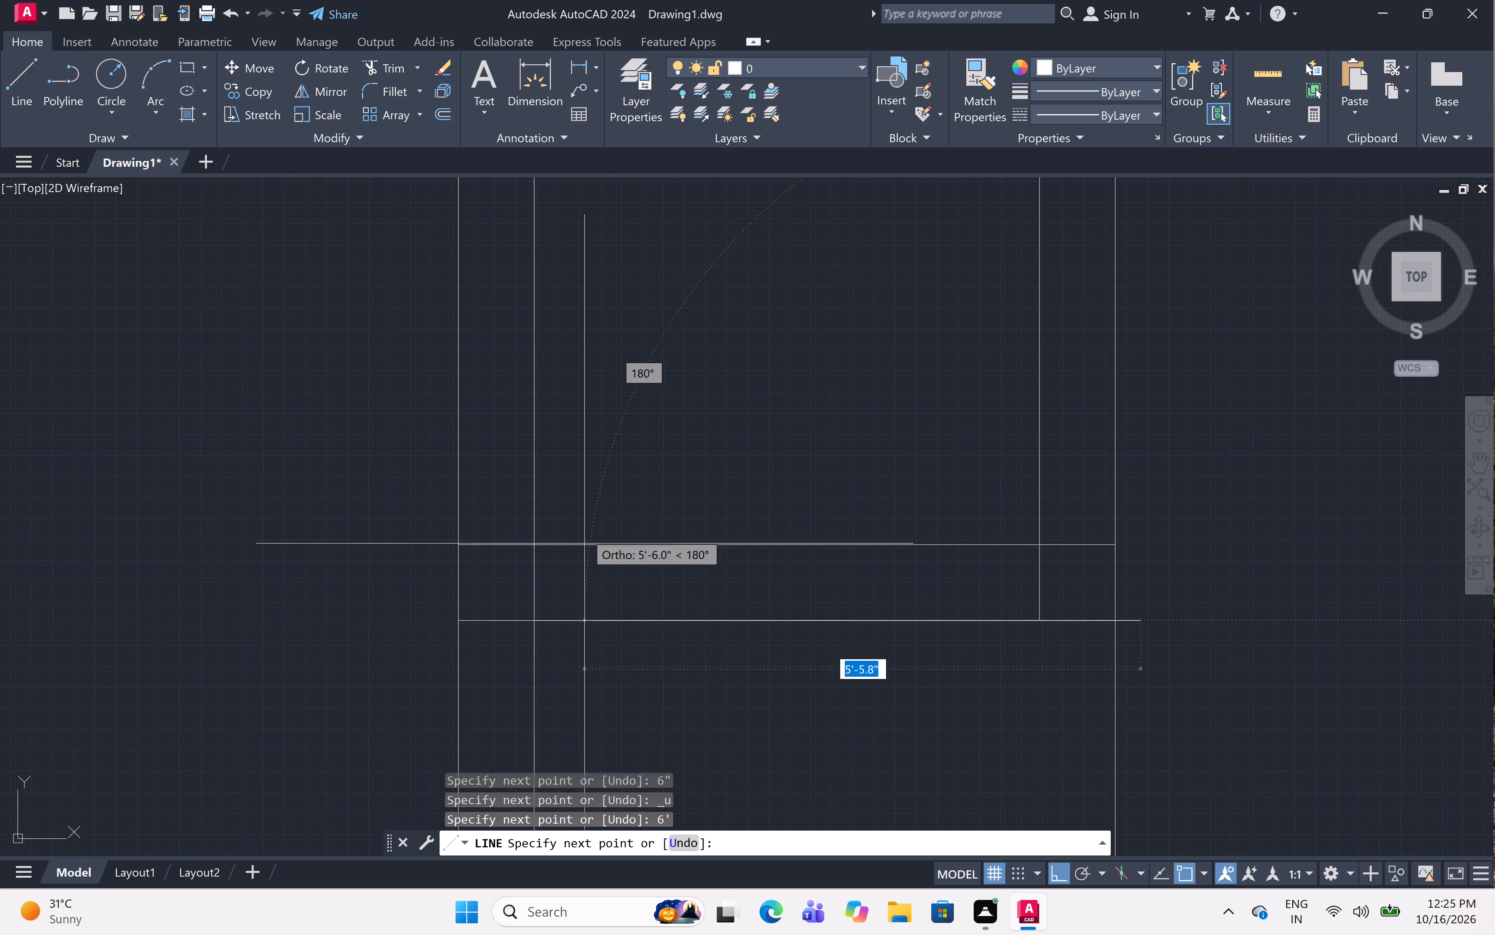
{"action": "key", "text": "ctrl+z"}
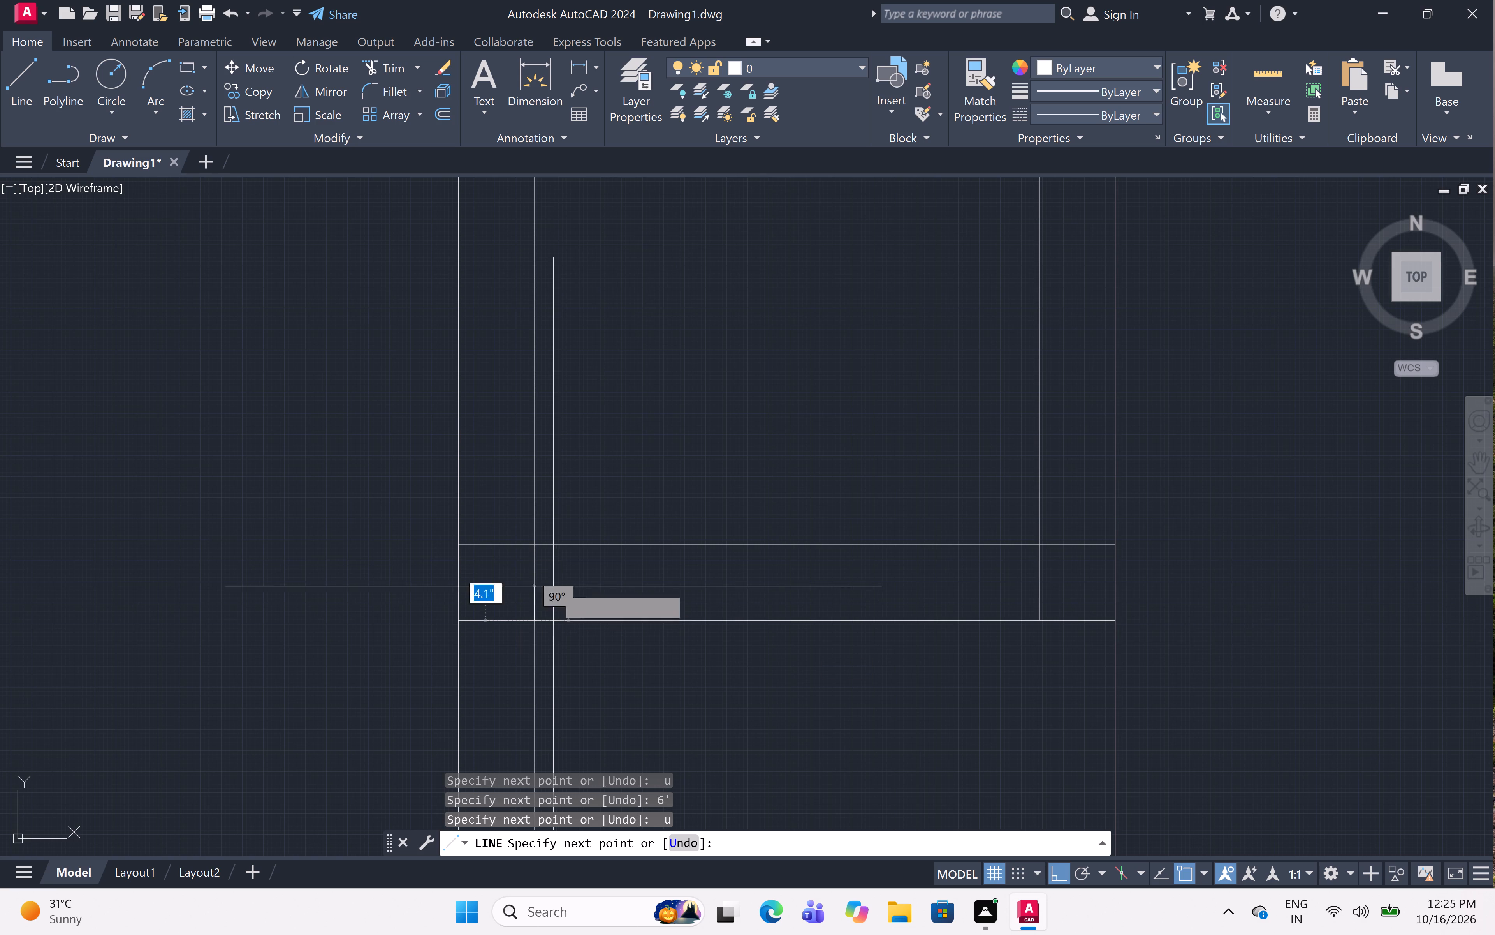
{"action": "key", "text": "5"}
{"action": "key", "text": "BackSpace"}
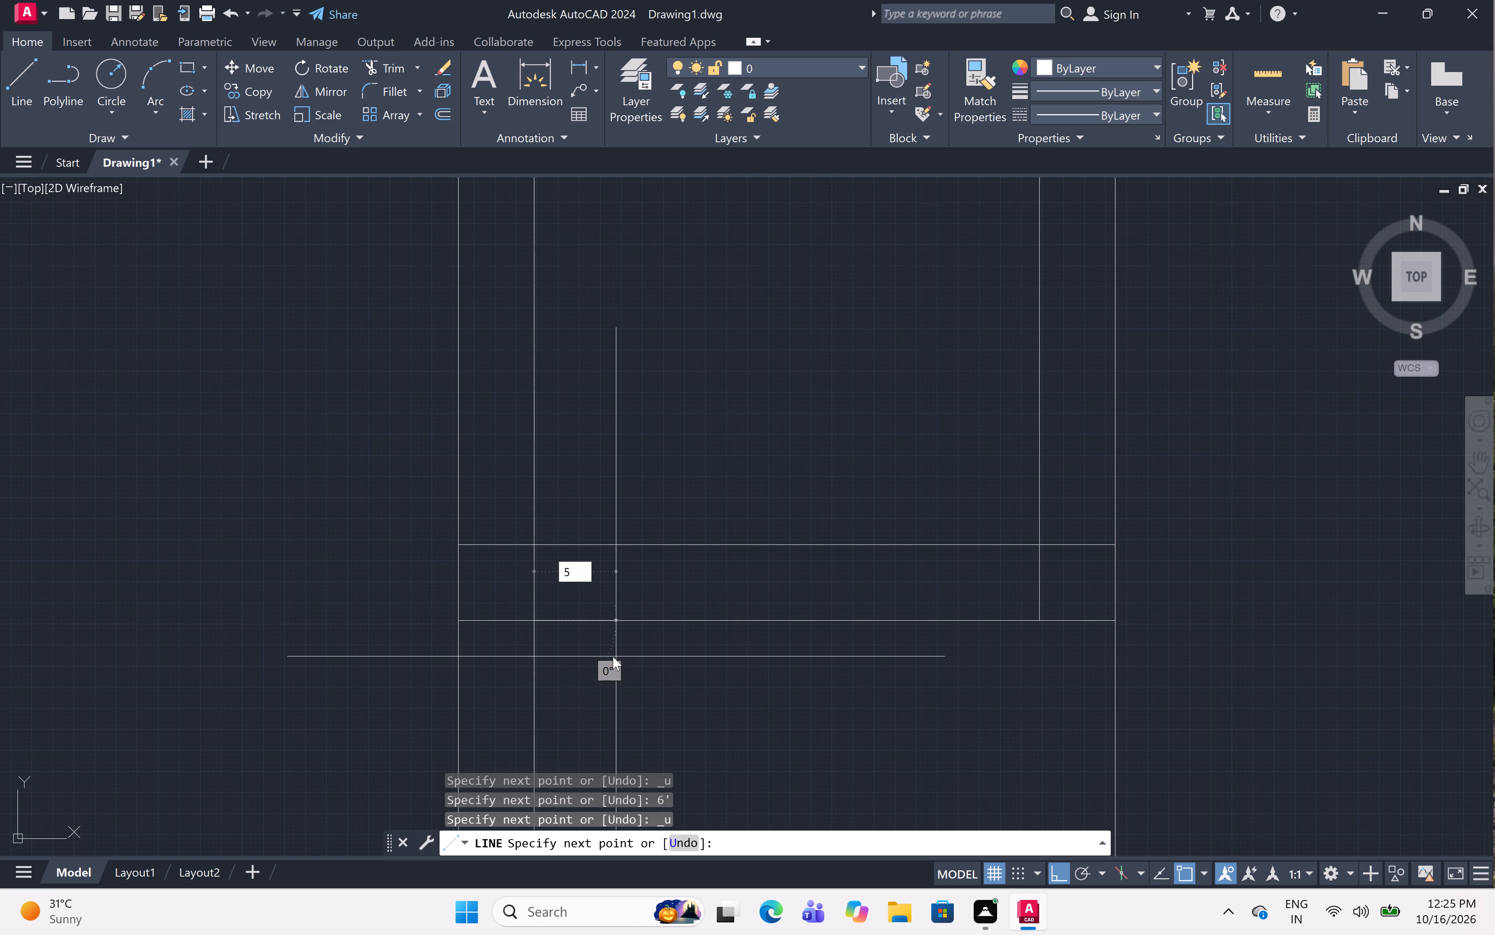
{"action": "key", "text": "6"}
{"action": "type", "text": "\""}
{"action": "key", "text": "space"}
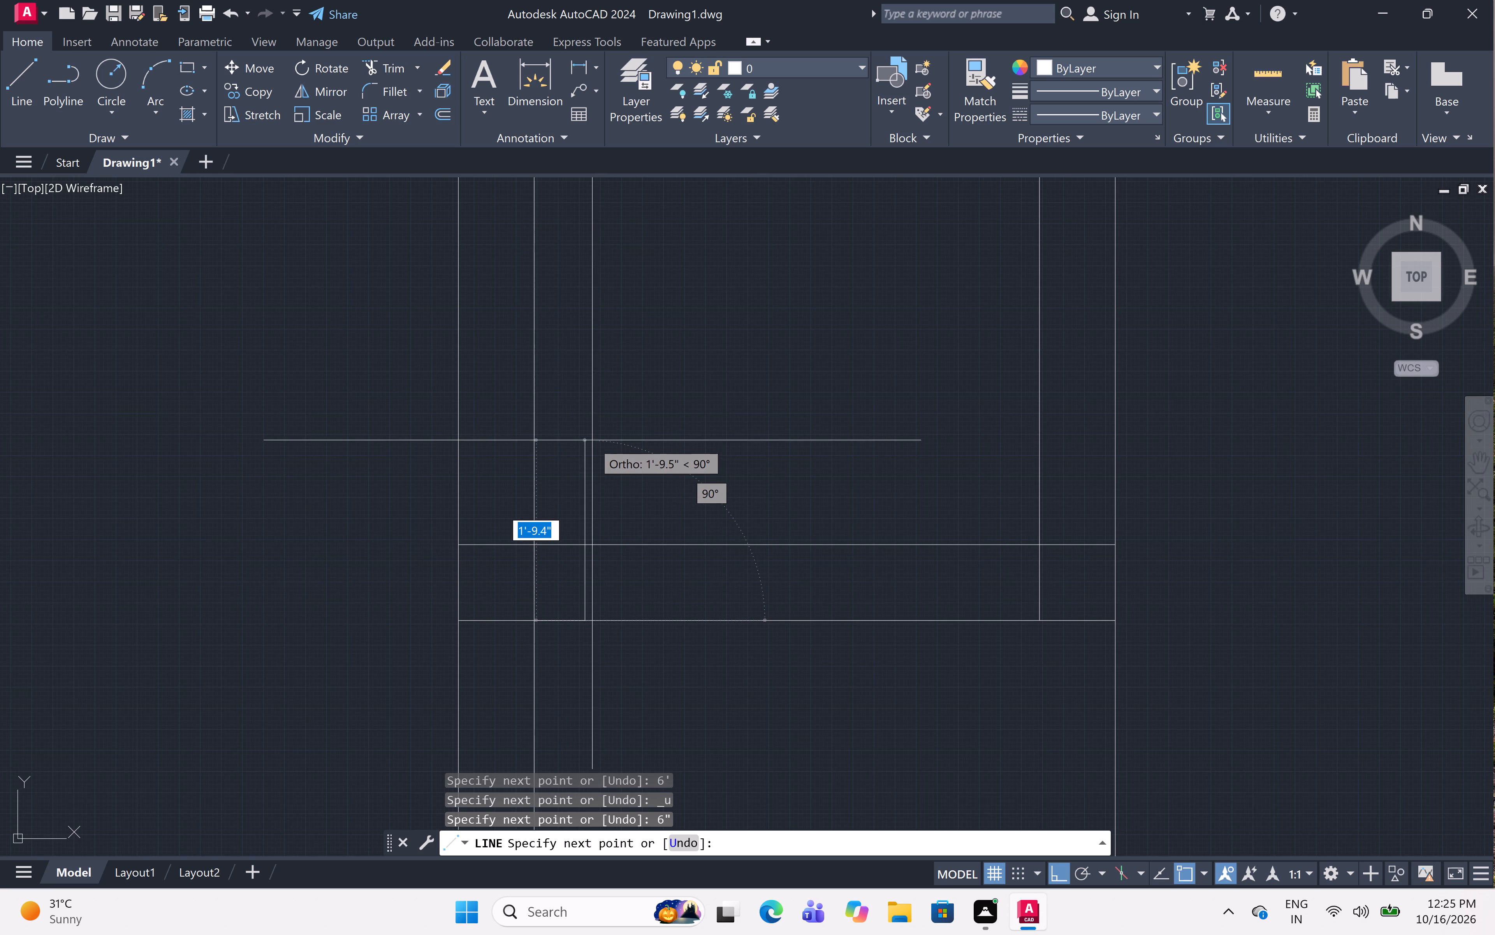
{"action": "key", "text": "2"}
{"action": "key", "text": "apostrophe"}
{"action": "key", "text": "space"}
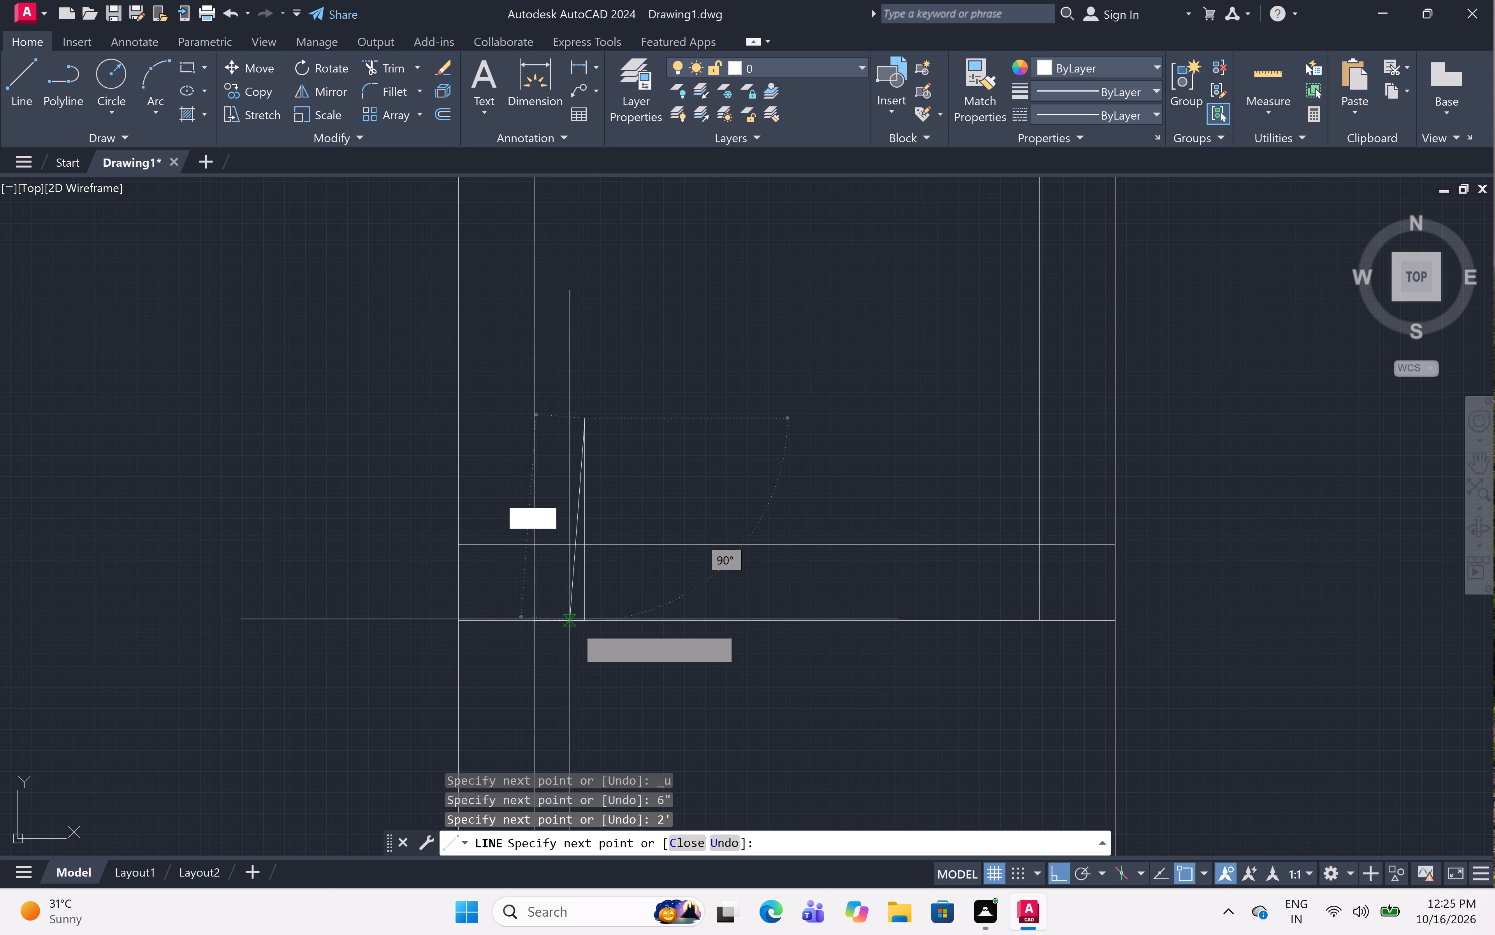
{"action": "left_click", "coordinate": [583, 622]}
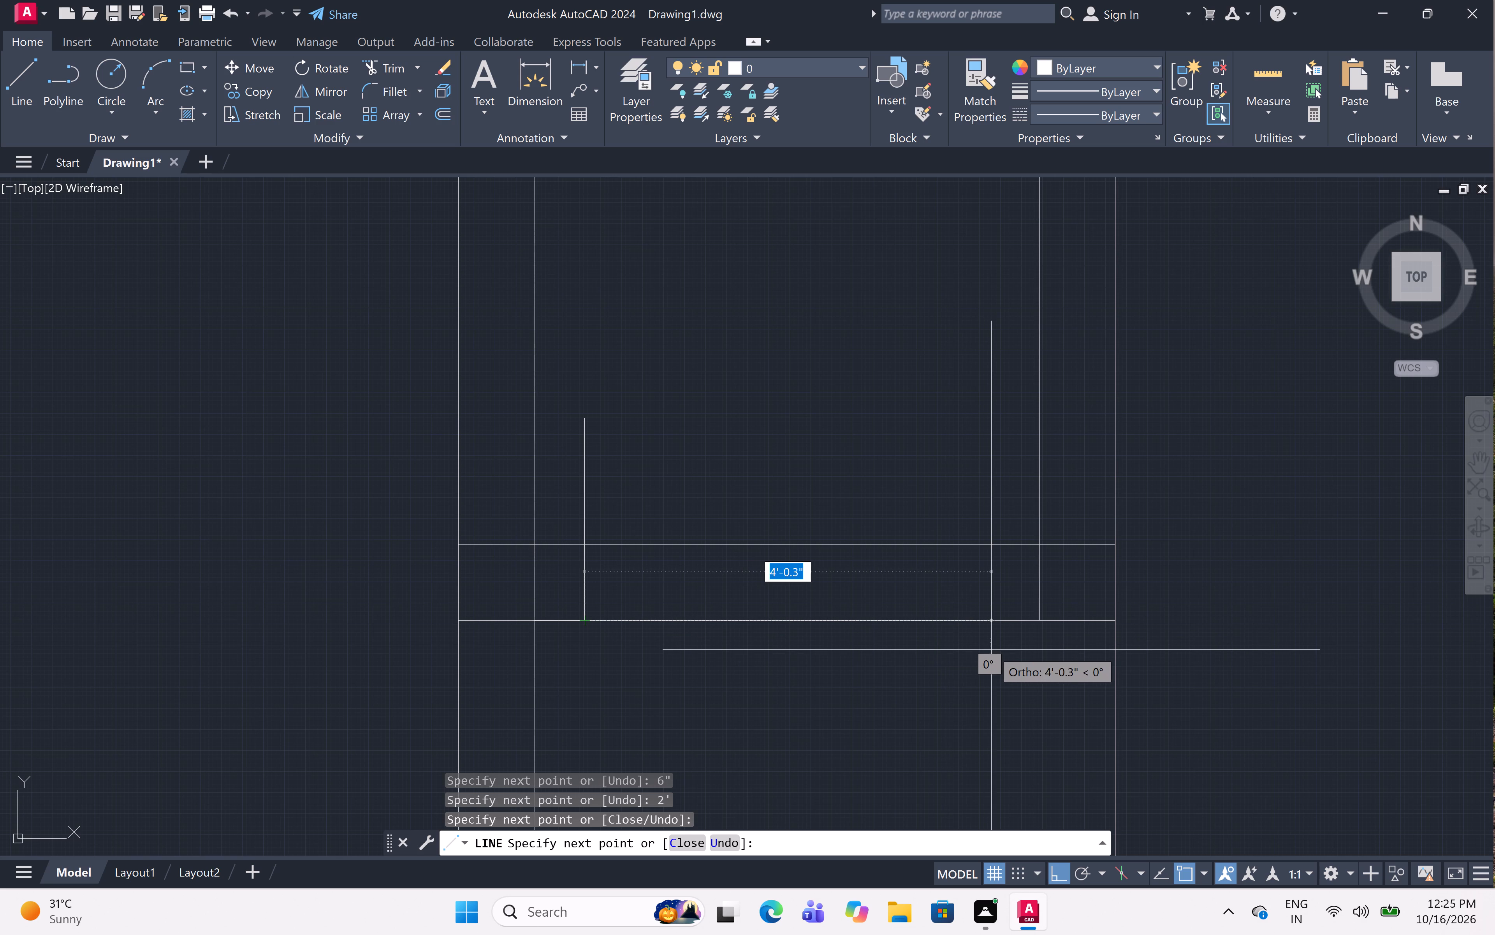
Complete the double door with a 4' opening rightward, a second 2' leaf upward and a centre line from the opening's midpoint to the wall's upper face.
{"action": "type", "text": "4'"}
{"action": "key", "text": "space"}
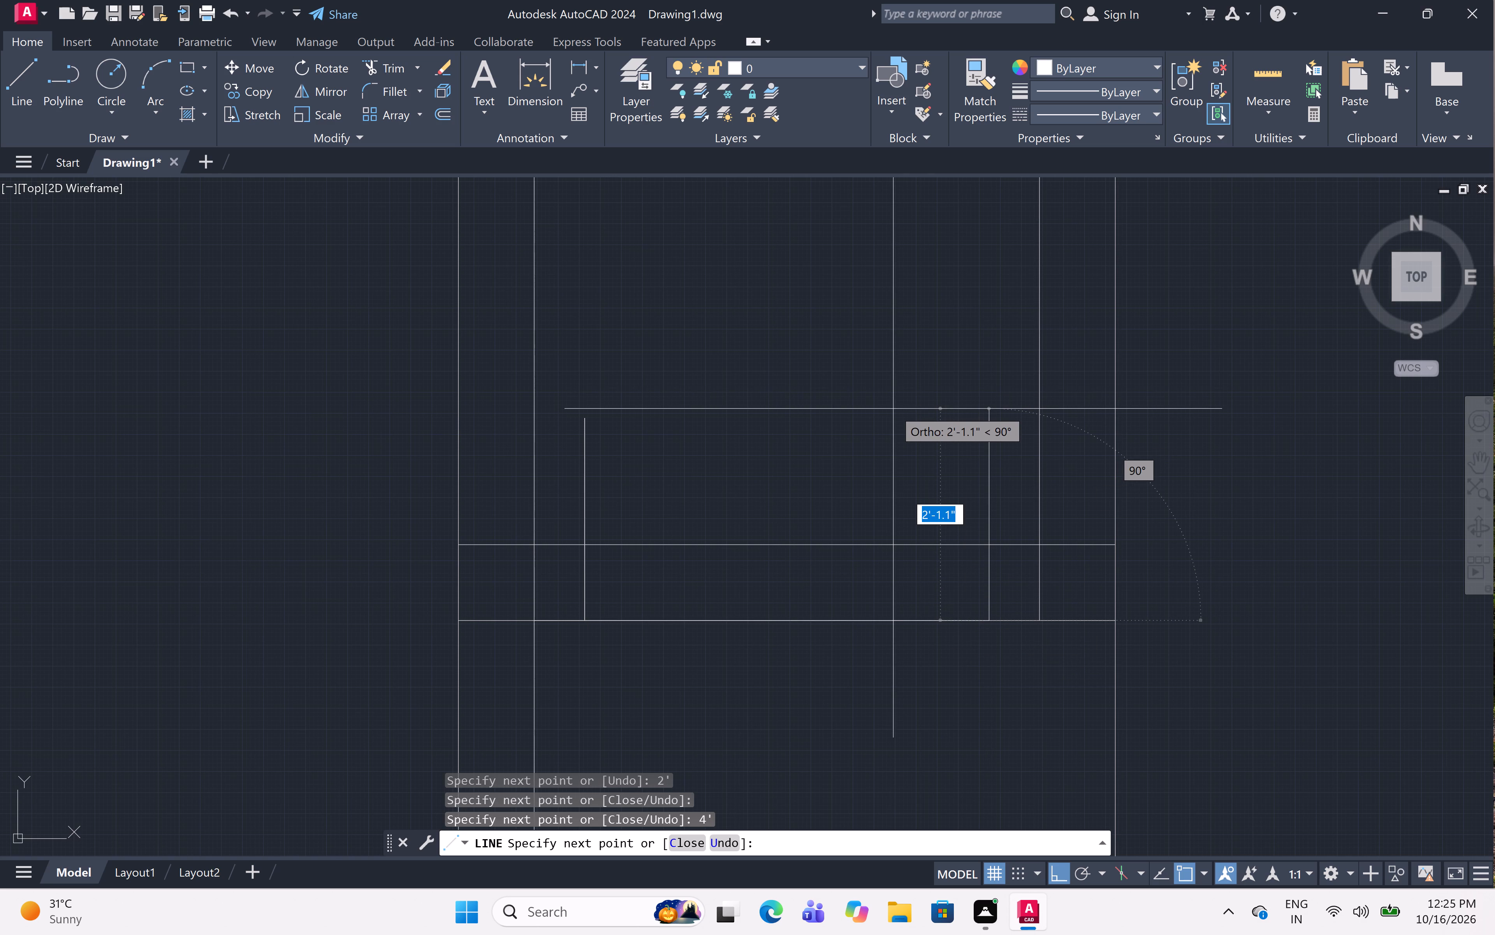
{"action": "type", "text": "2'"}
{"action": "key", "text": "space"}
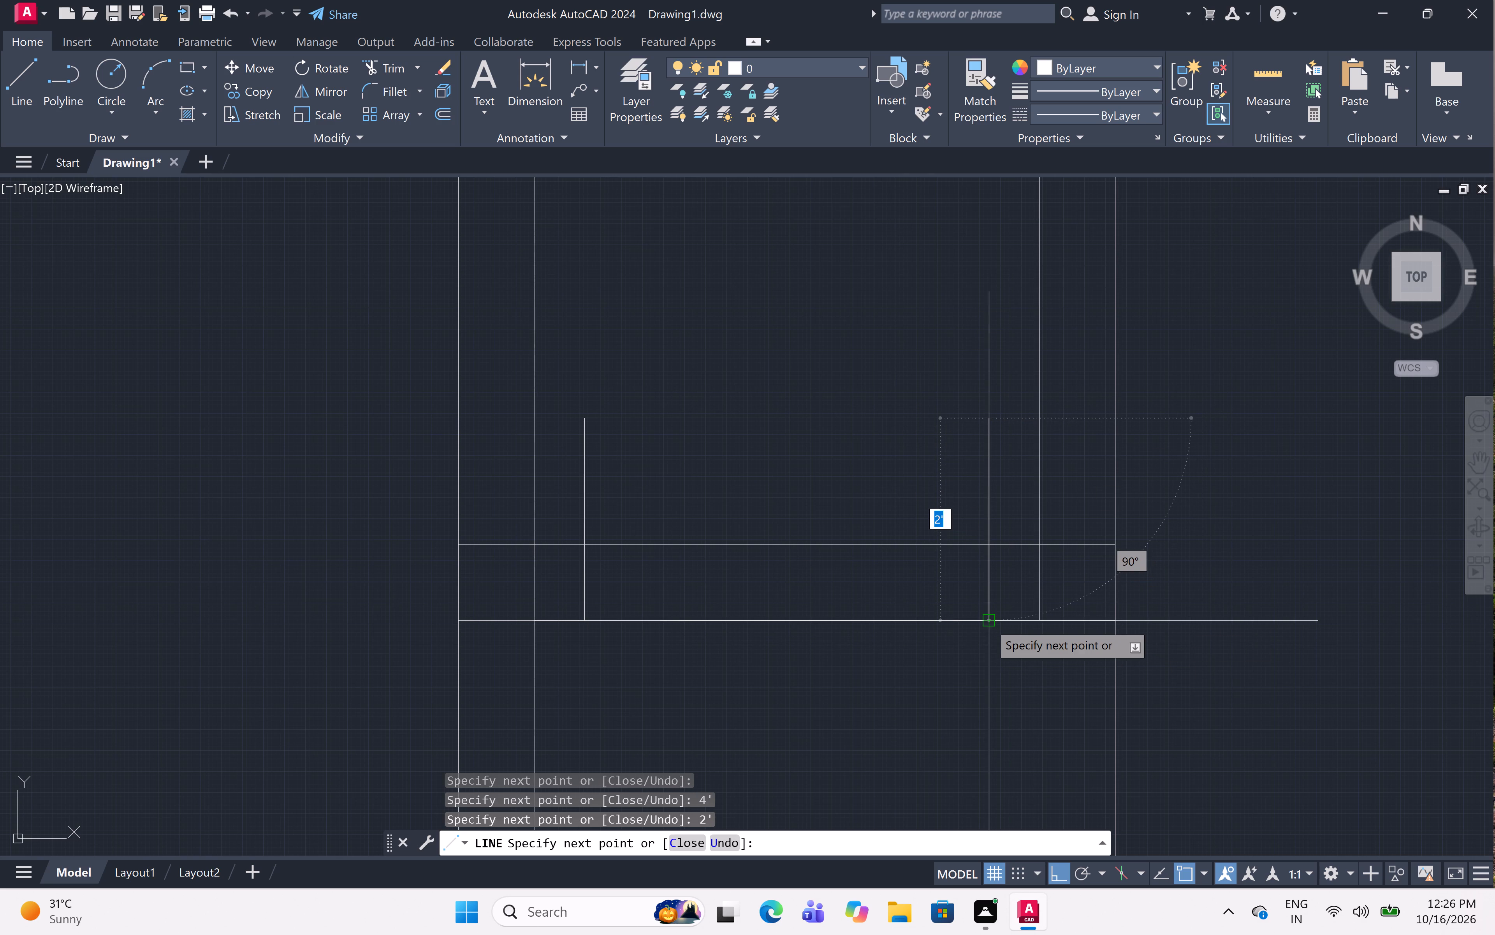
{"action": "left_click", "coordinate": [988, 622]}
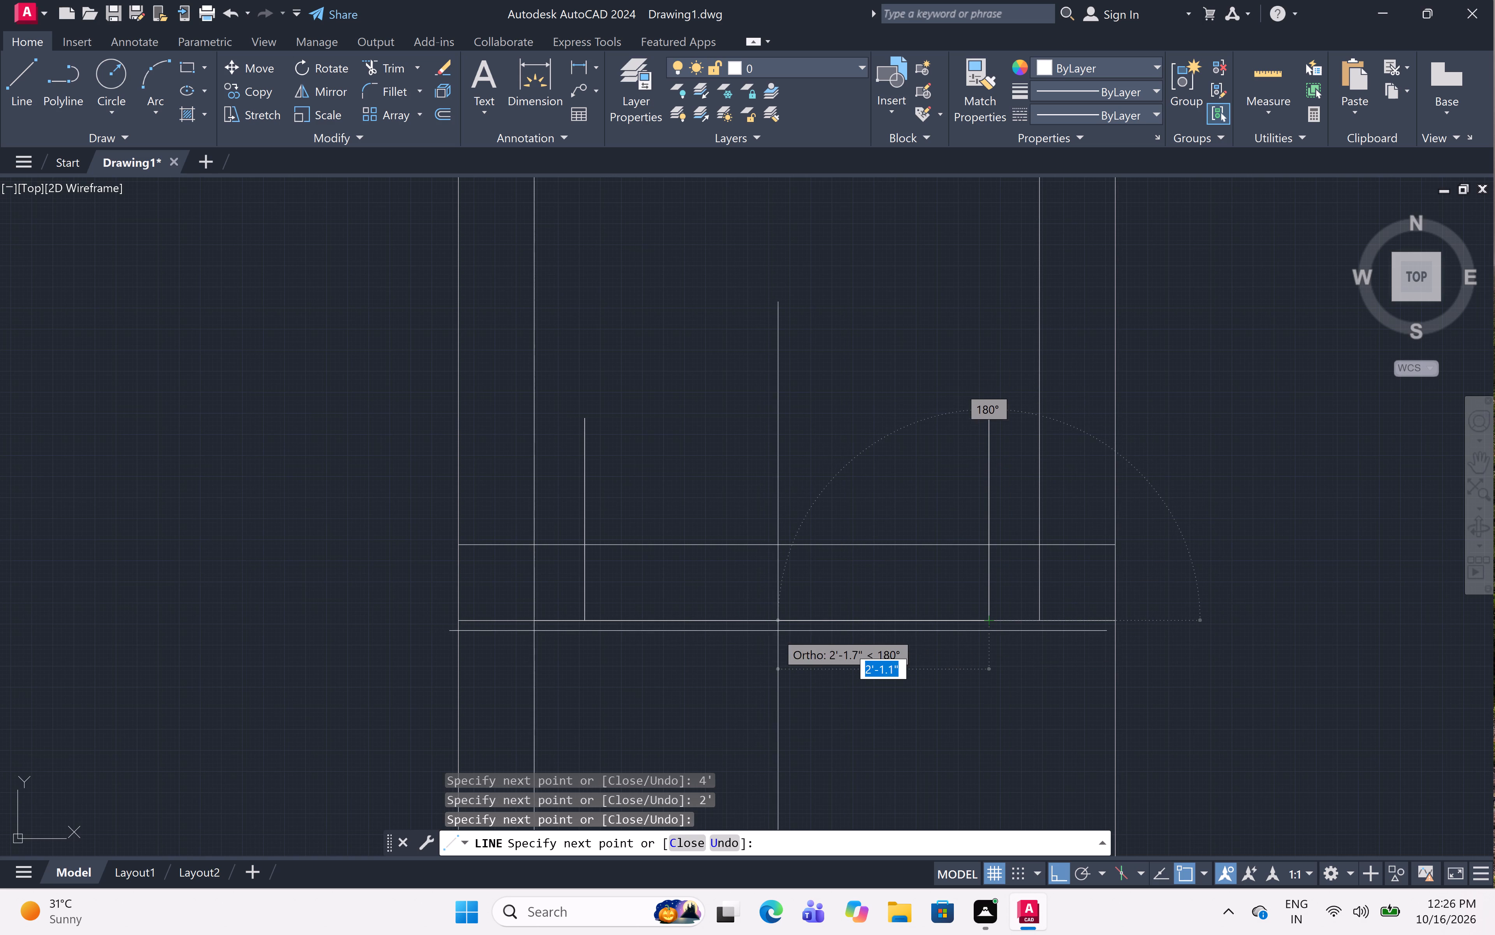
{"action": "left_click", "coordinate": [783, 623]}
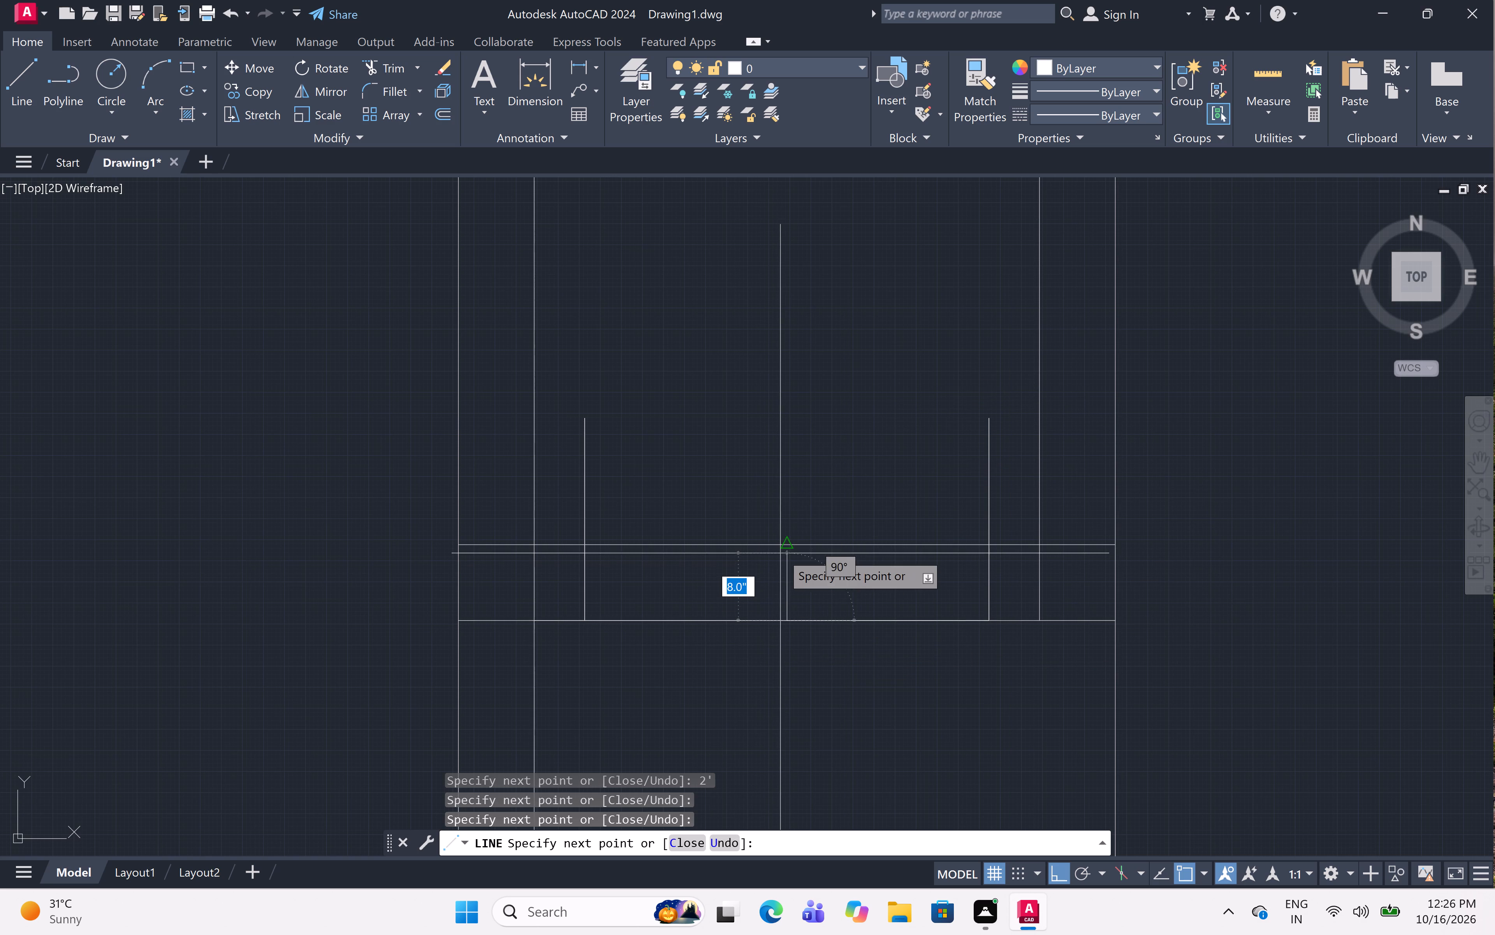
{"action": "left_click", "coordinate": [783, 548]}
{"action": "key", "text": "Escape"}
At the bottom of the lower-left room's right wall, draw a 3" segment up, a 3' door leaf leftward and a 3' opening up with jamb line.
{"action": "scroll", "coordinate": [807, 506], "scroll_direction": "down", "scroll_amount": 5}
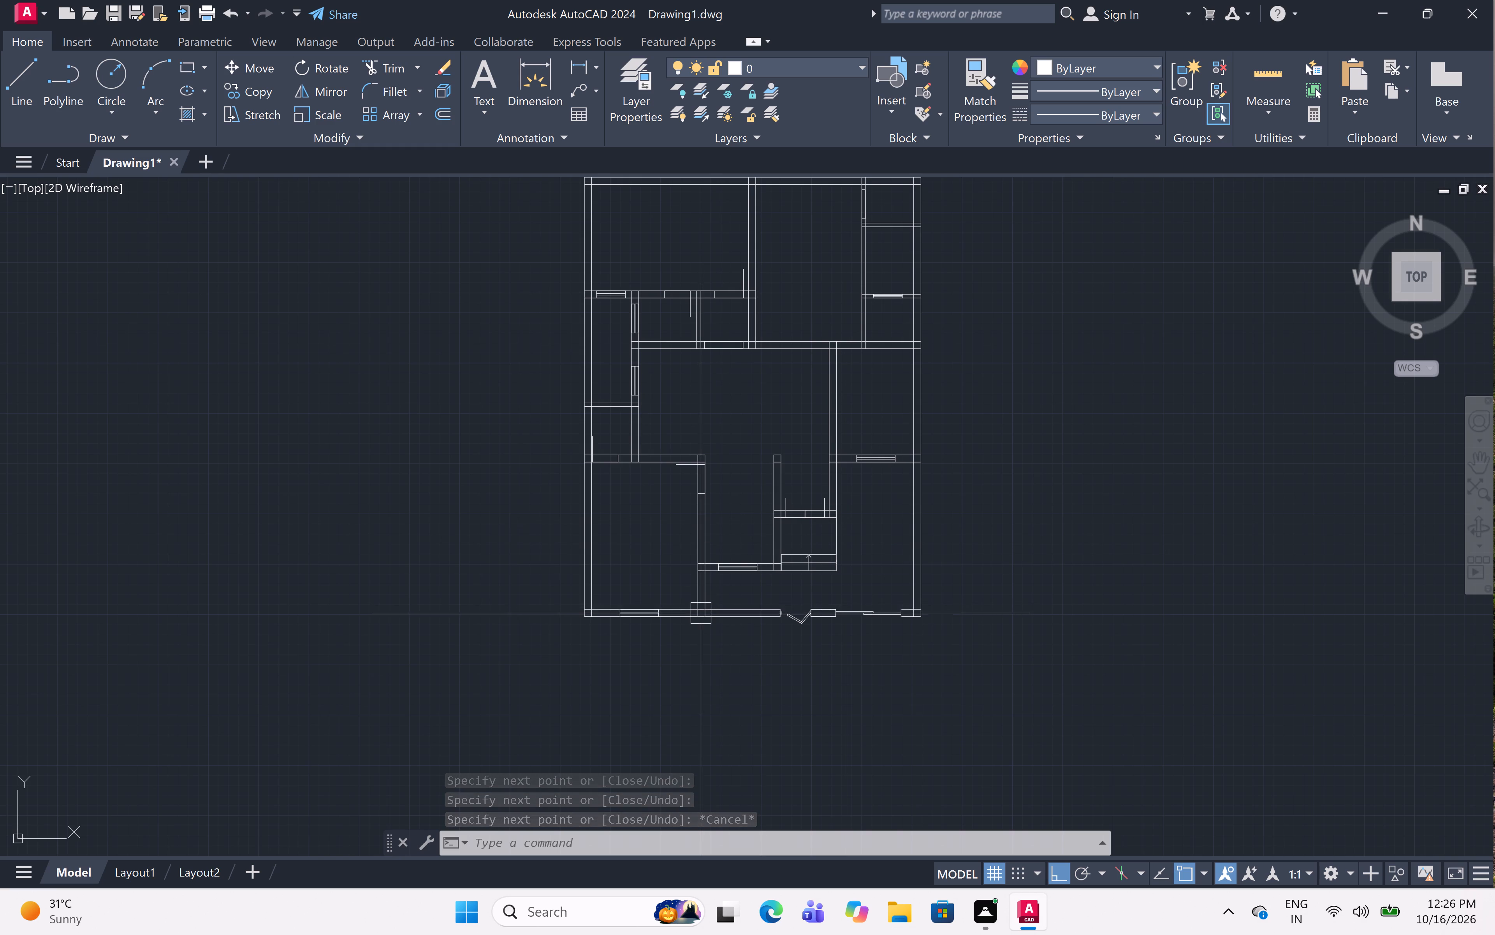
{"action": "scroll", "coordinate": [701, 616], "scroll_direction": "up", "scroll_amount": 4}
{"action": "type", "text": "l"}
{"action": "key", "text": "space"}
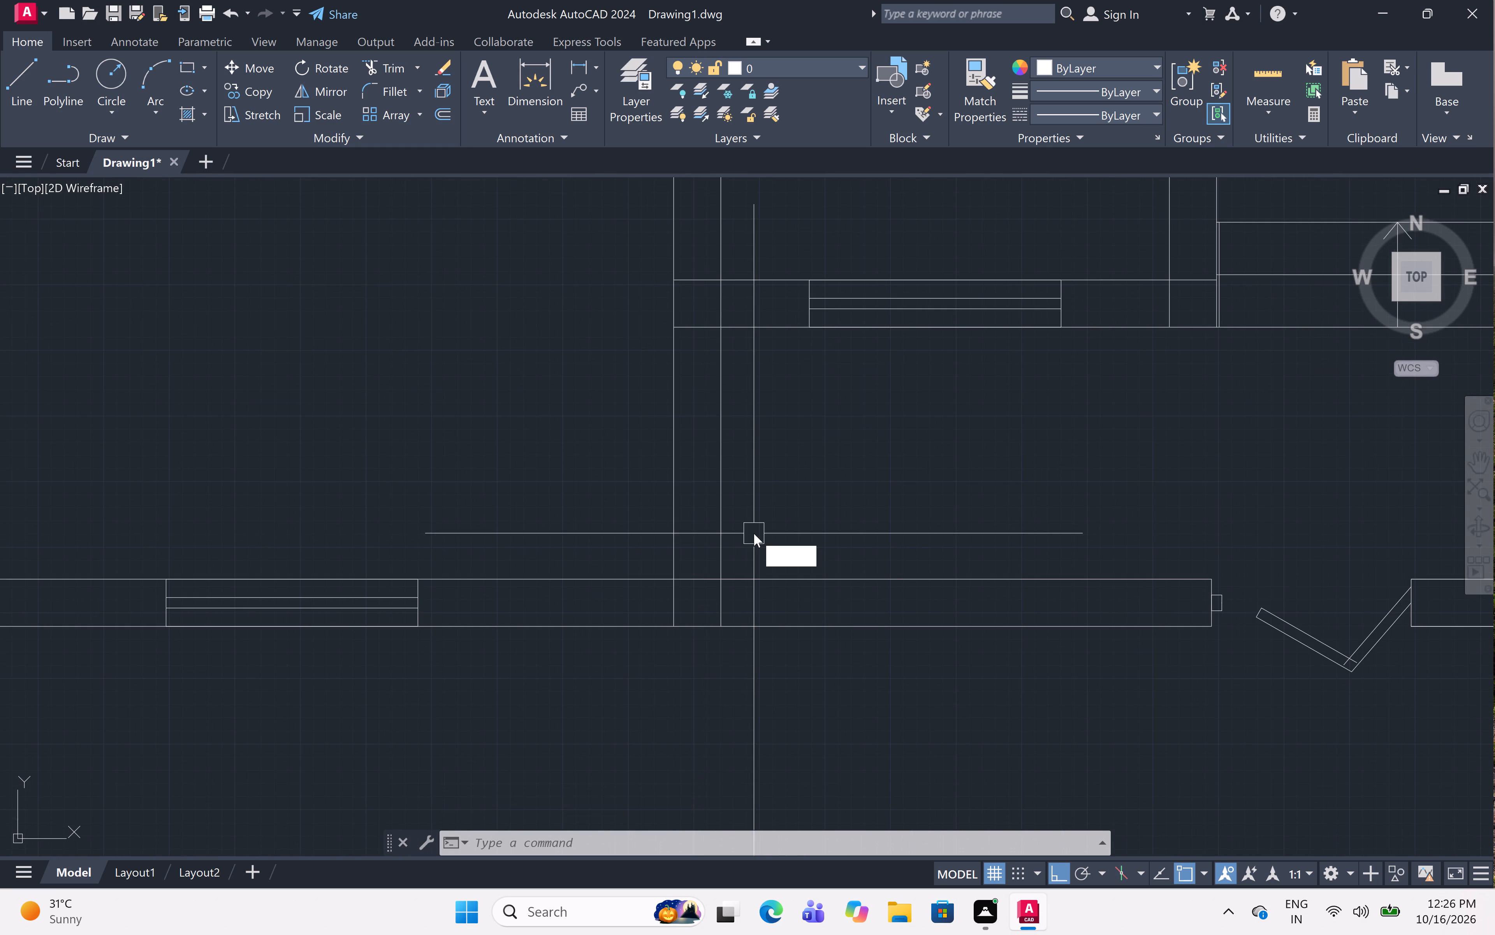
{"action": "left_click", "coordinate": [723, 579]}
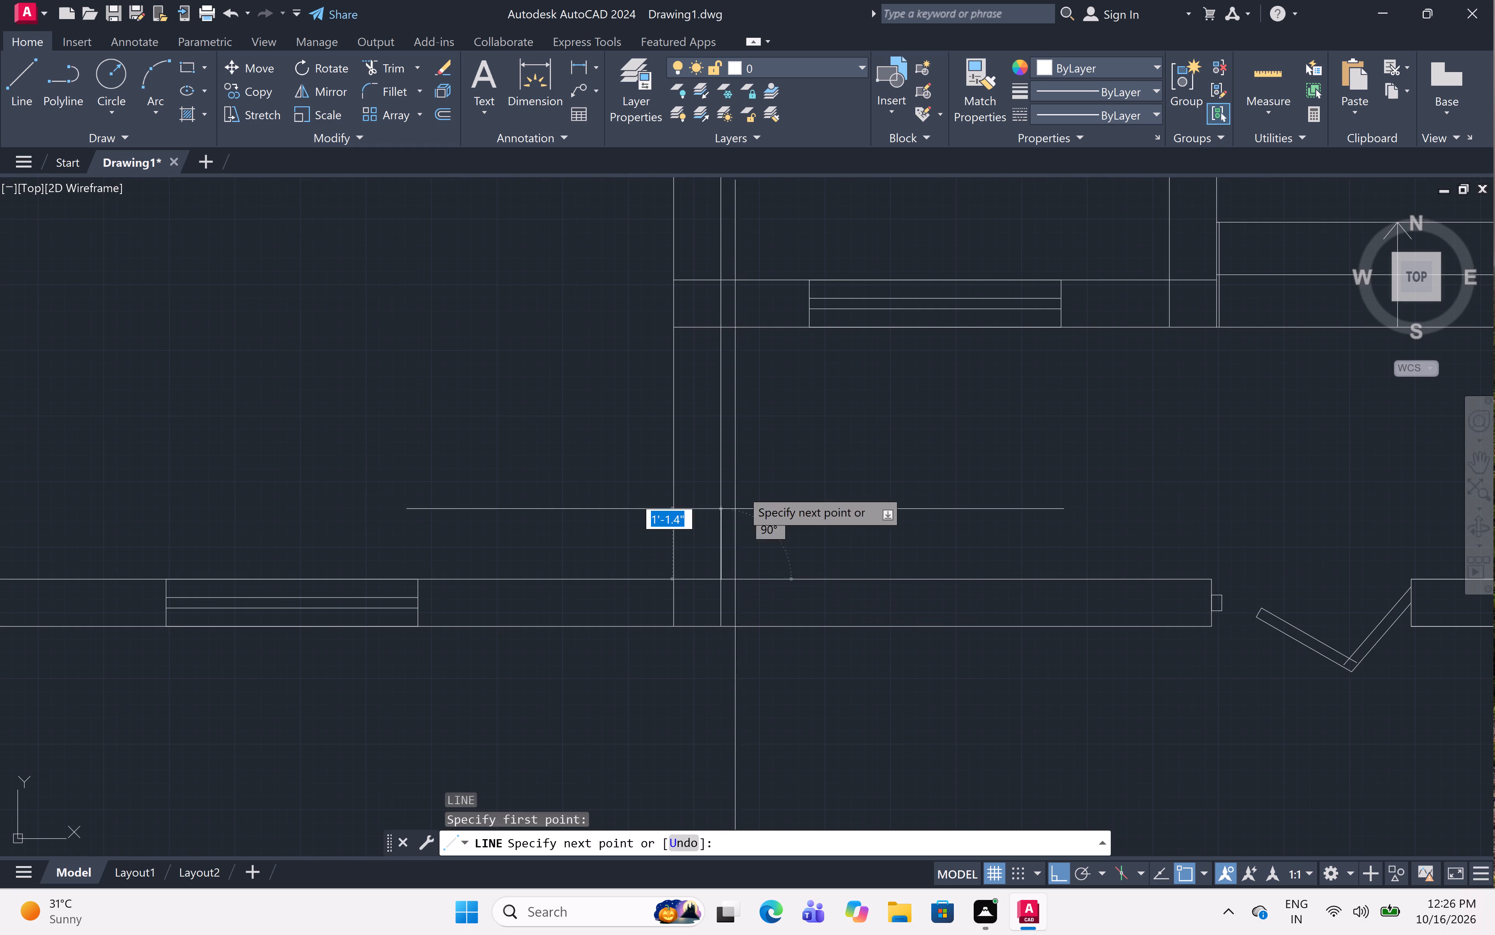
{"action": "key", "text": "3"}
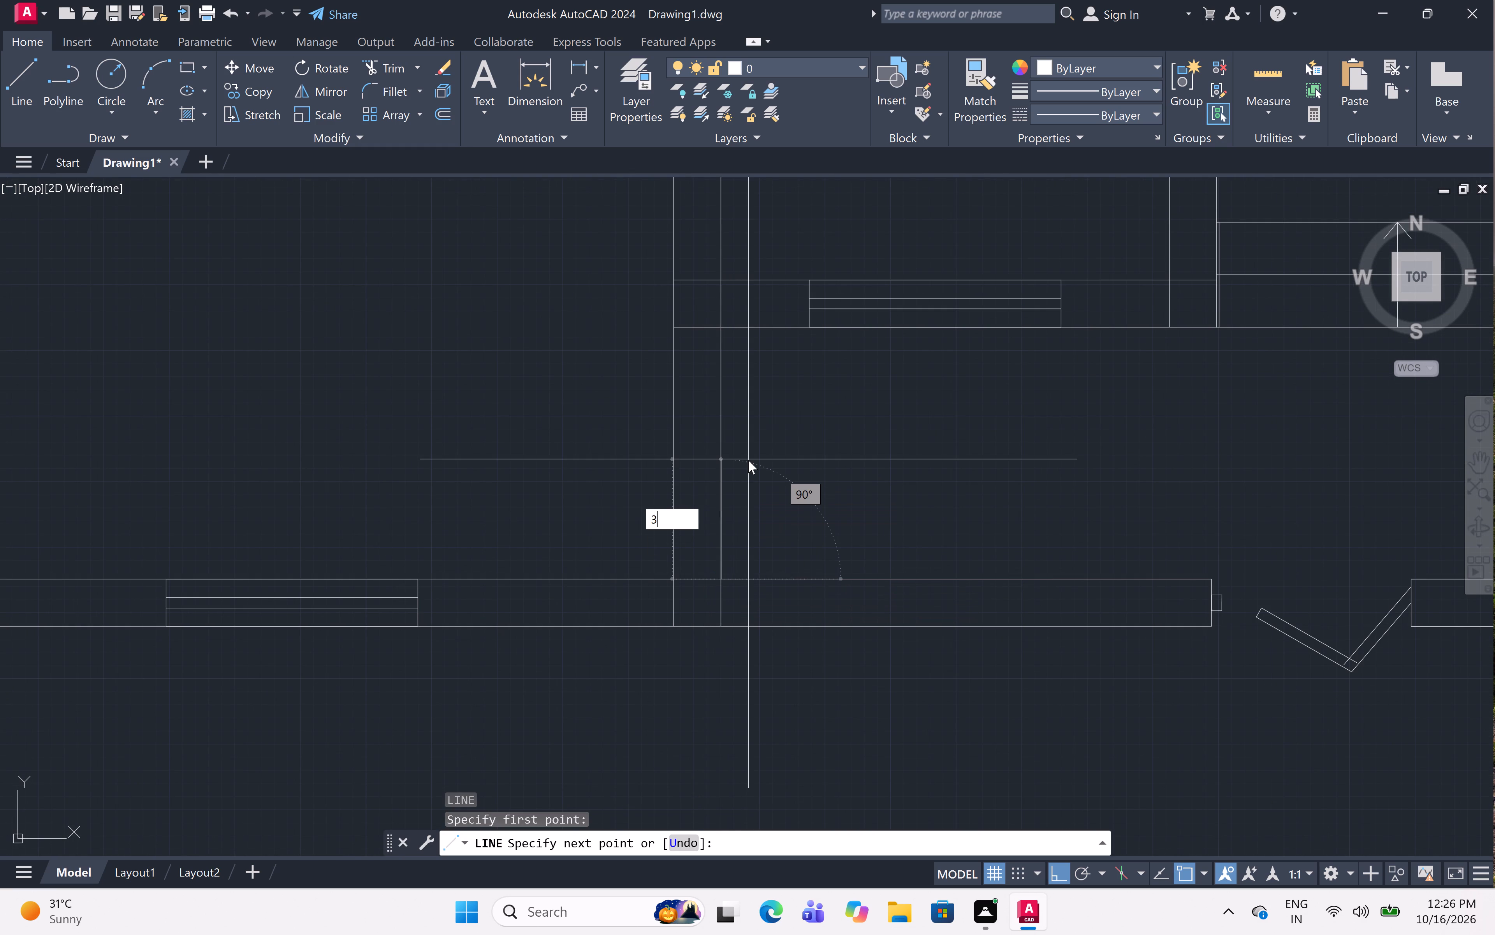
{"action": "type", "text": "\""}
{"action": "key", "text": "space"}
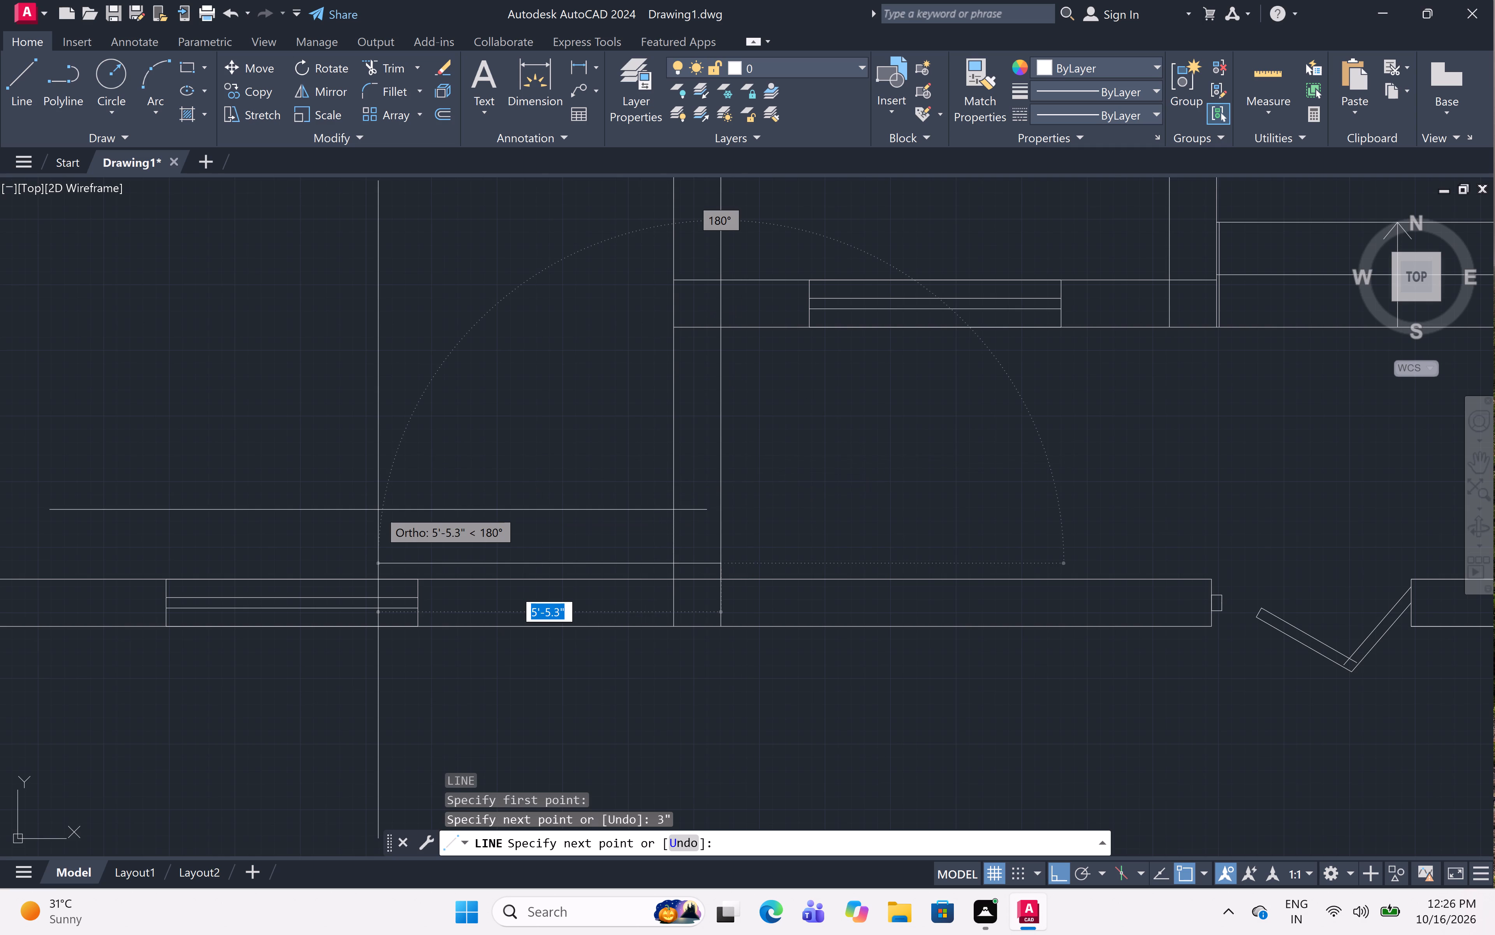
{"action": "type", "text": "3'"}
{"action": "key", "text": "space"}
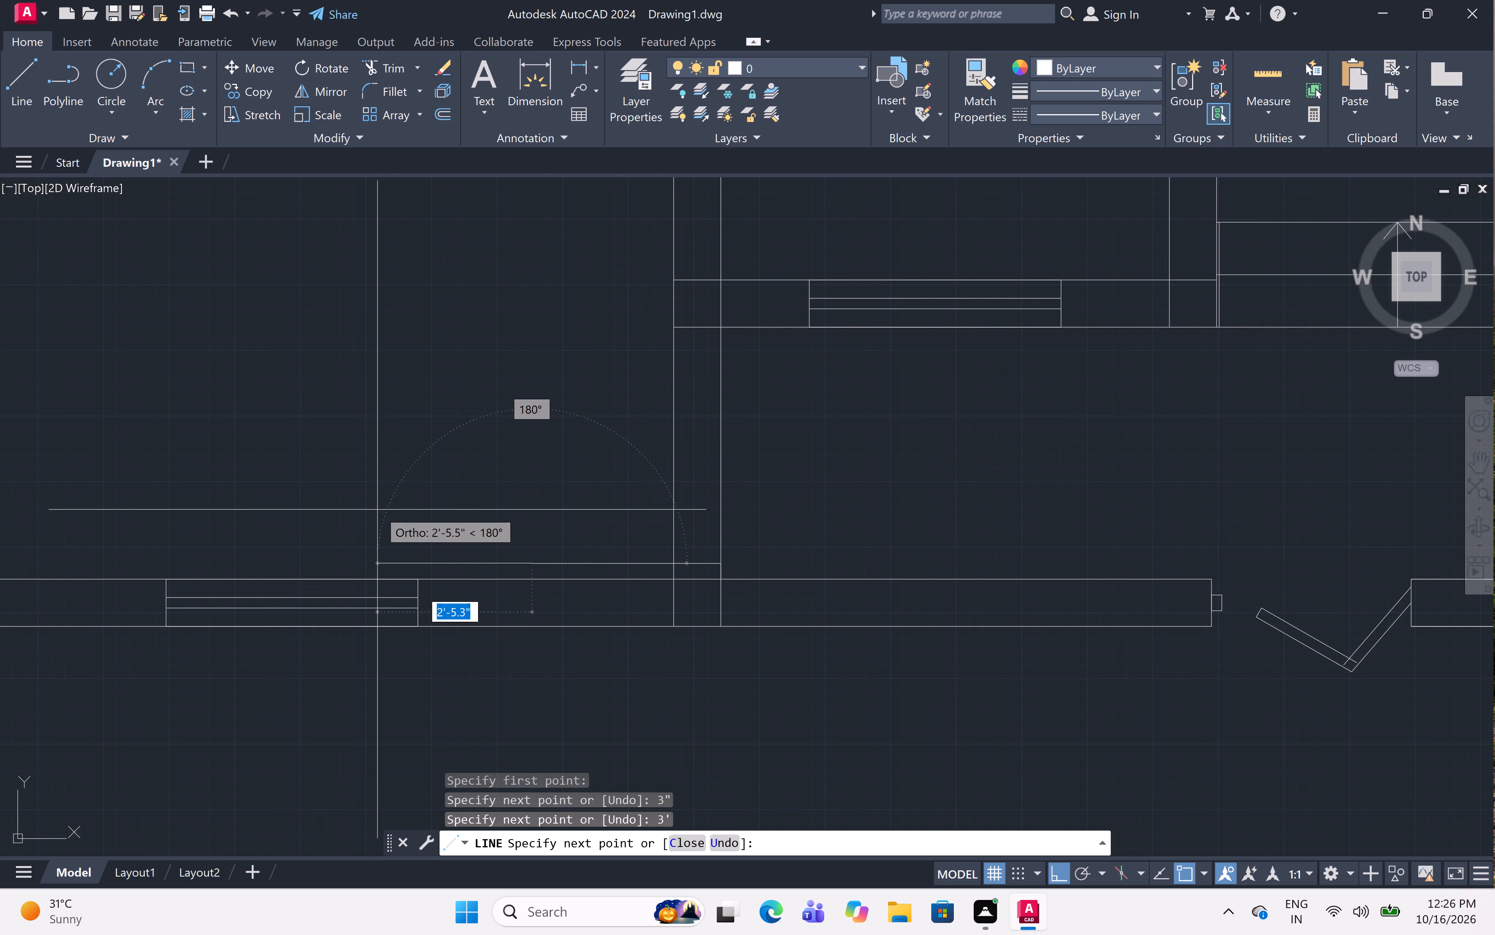
{"action": "left_click", "coordinate": [716, 564]}
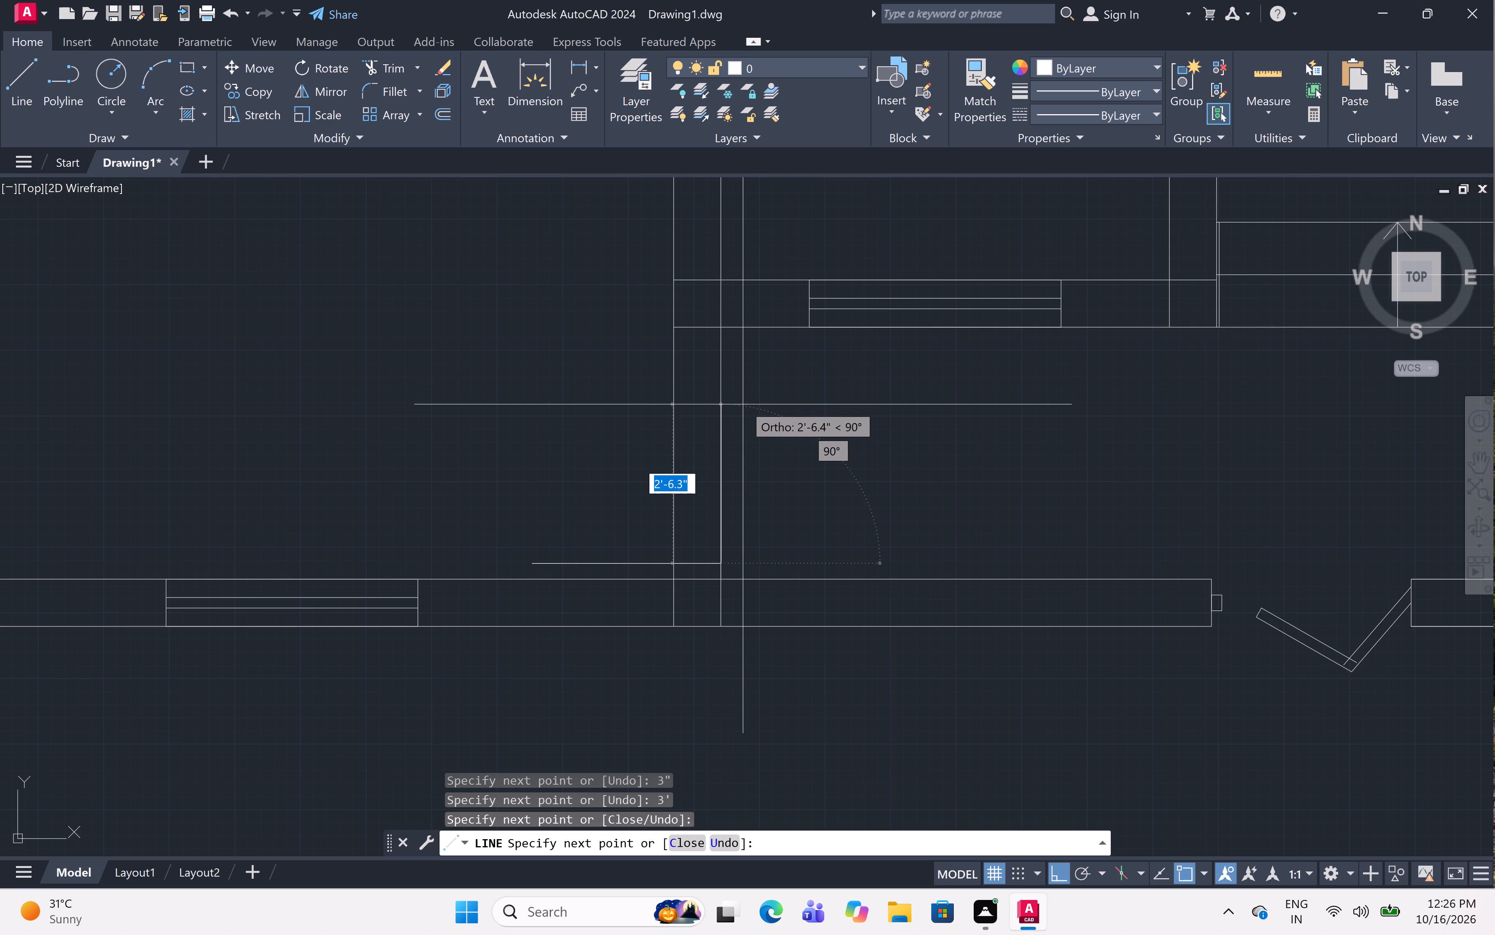
{"action": "key", "text": "3"}
{"action": "type", "text": "'"}
{"action": "key", "text": "space"}
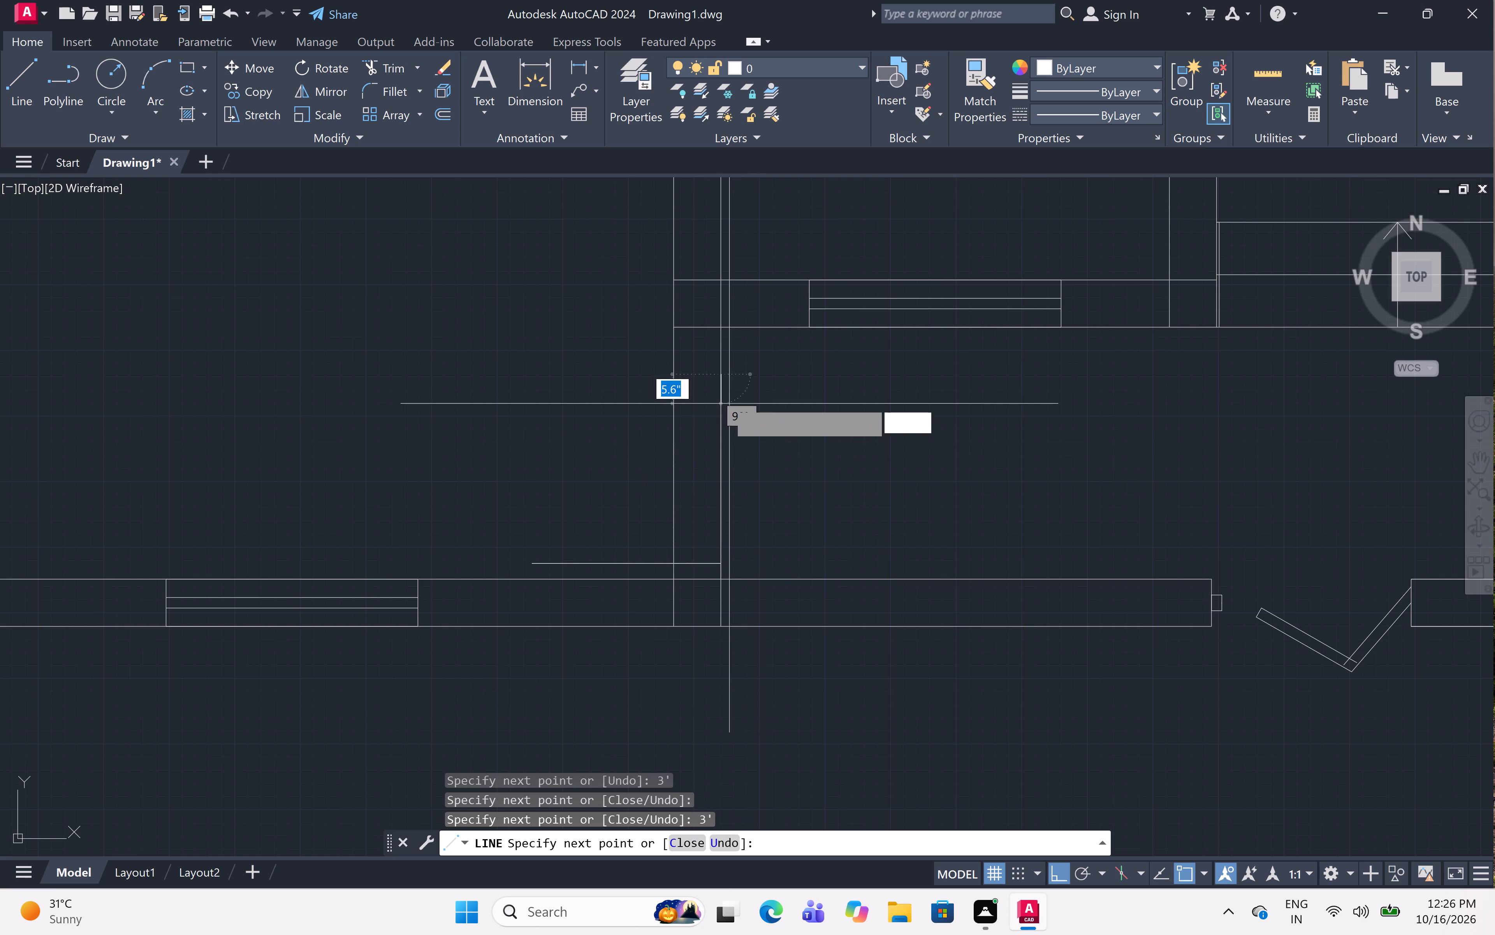
{"action": "left_click", "coordinate": [668, 374]}
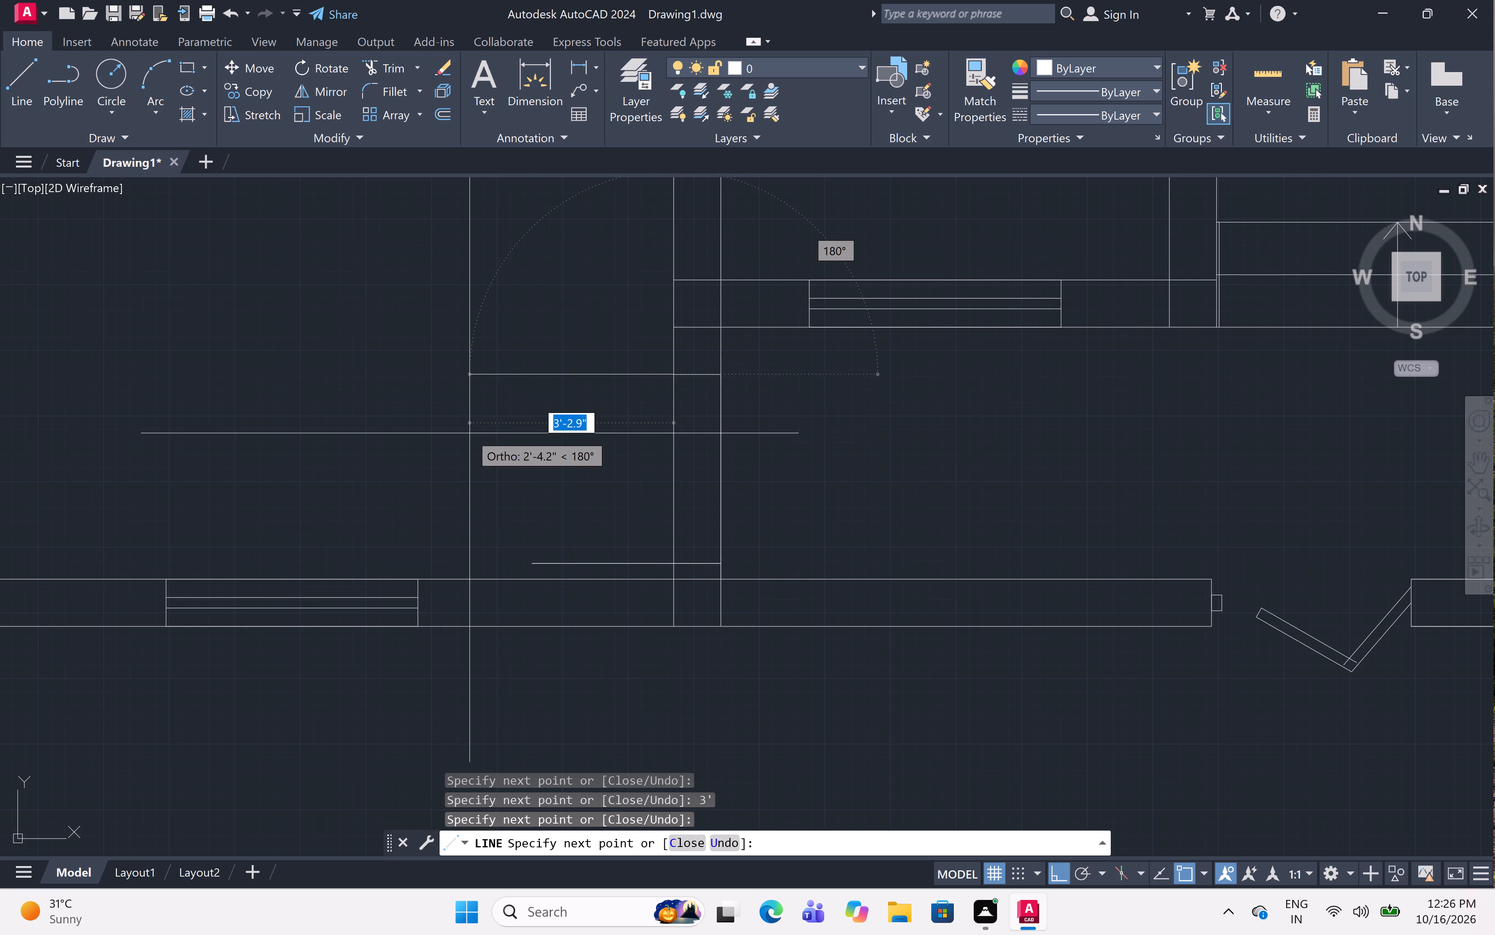
{"action": "key", "text": "Escape"}
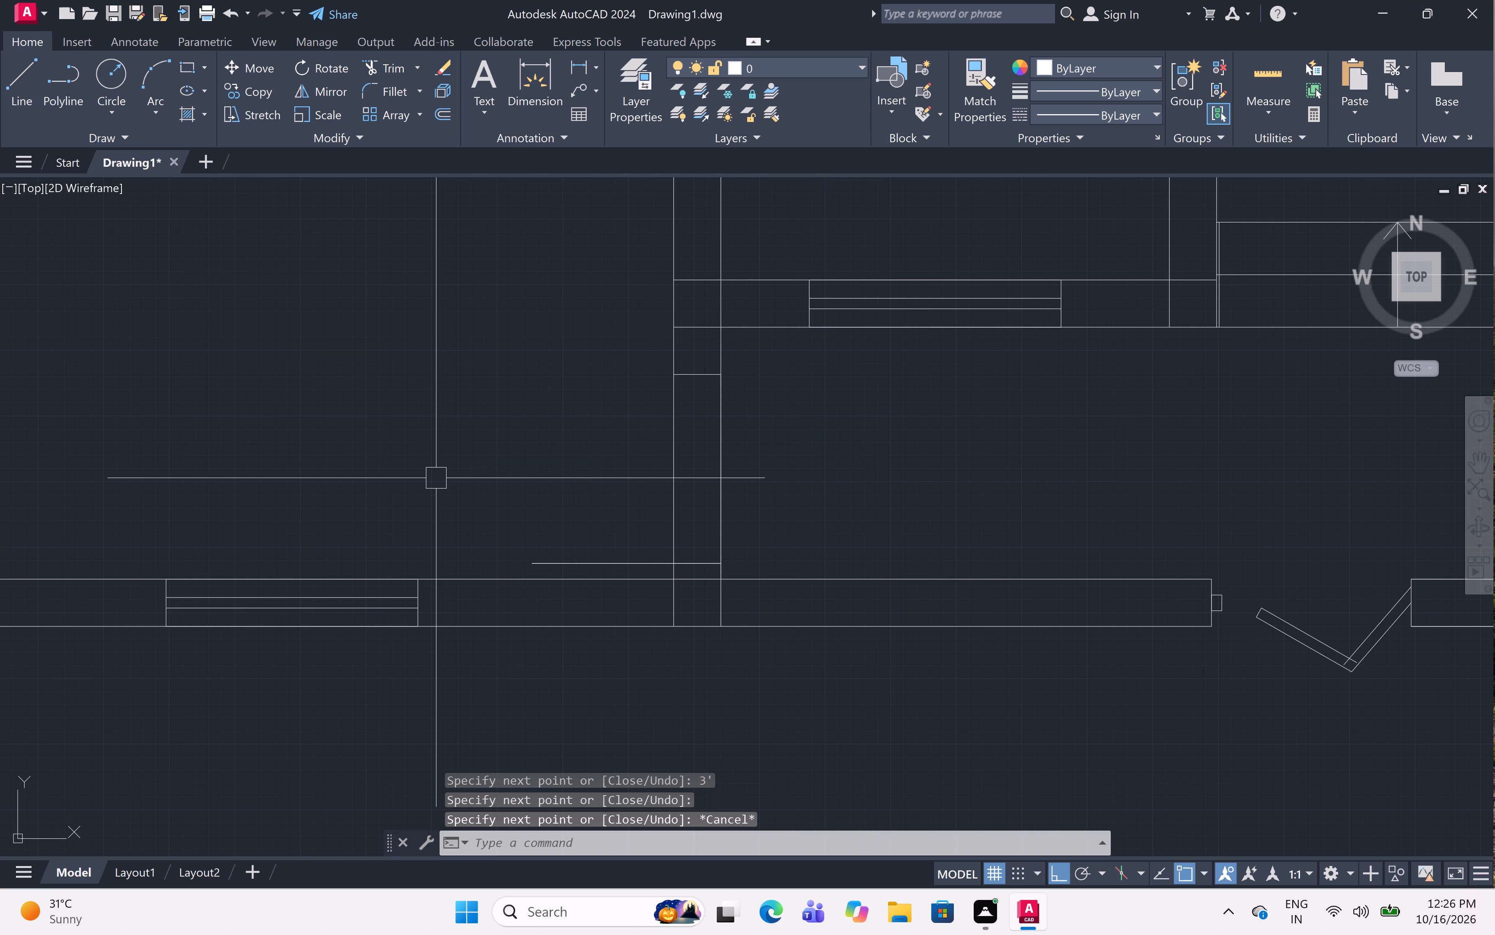
At the top of the central hall's right wall, from its left face, draw a 3" segment down, a 3' leaf rightward and a 3' opening down with jamb line.
{"action": "scroll", "coordinate": [487, 491], "scroll_direction": "down", "scroll_amount": 3}
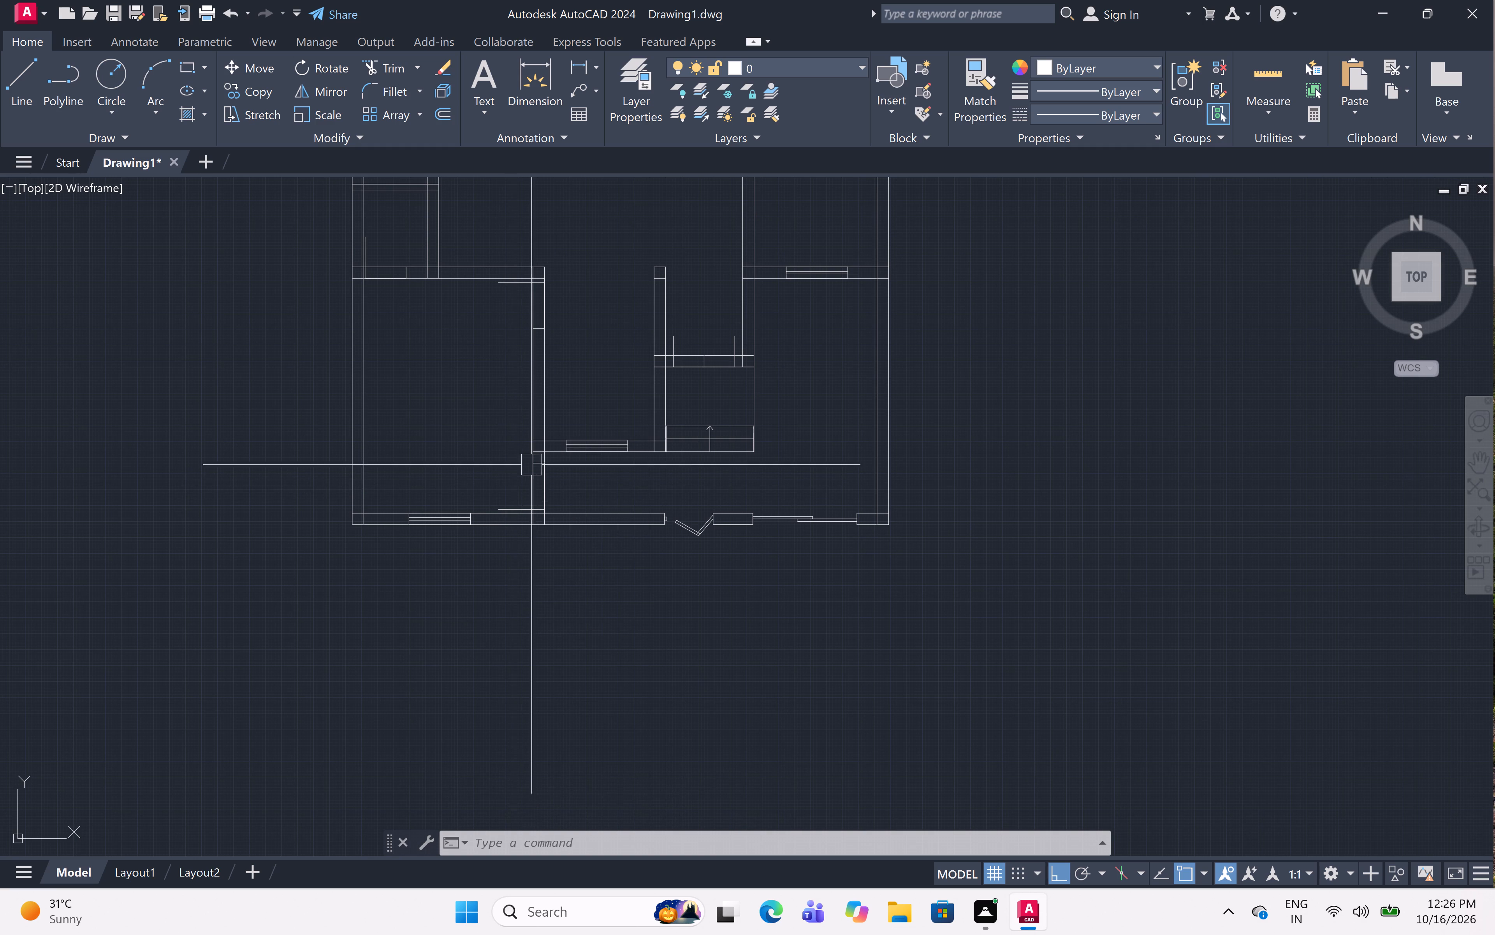
{"action": "scroll", "coordinate": [552, 439], "scroll_direction": "down", "scroll_amount": 1}
{"action": "middle_click_drag", "start_coordinate": [540, 332], "coordinate": [543, 450]}
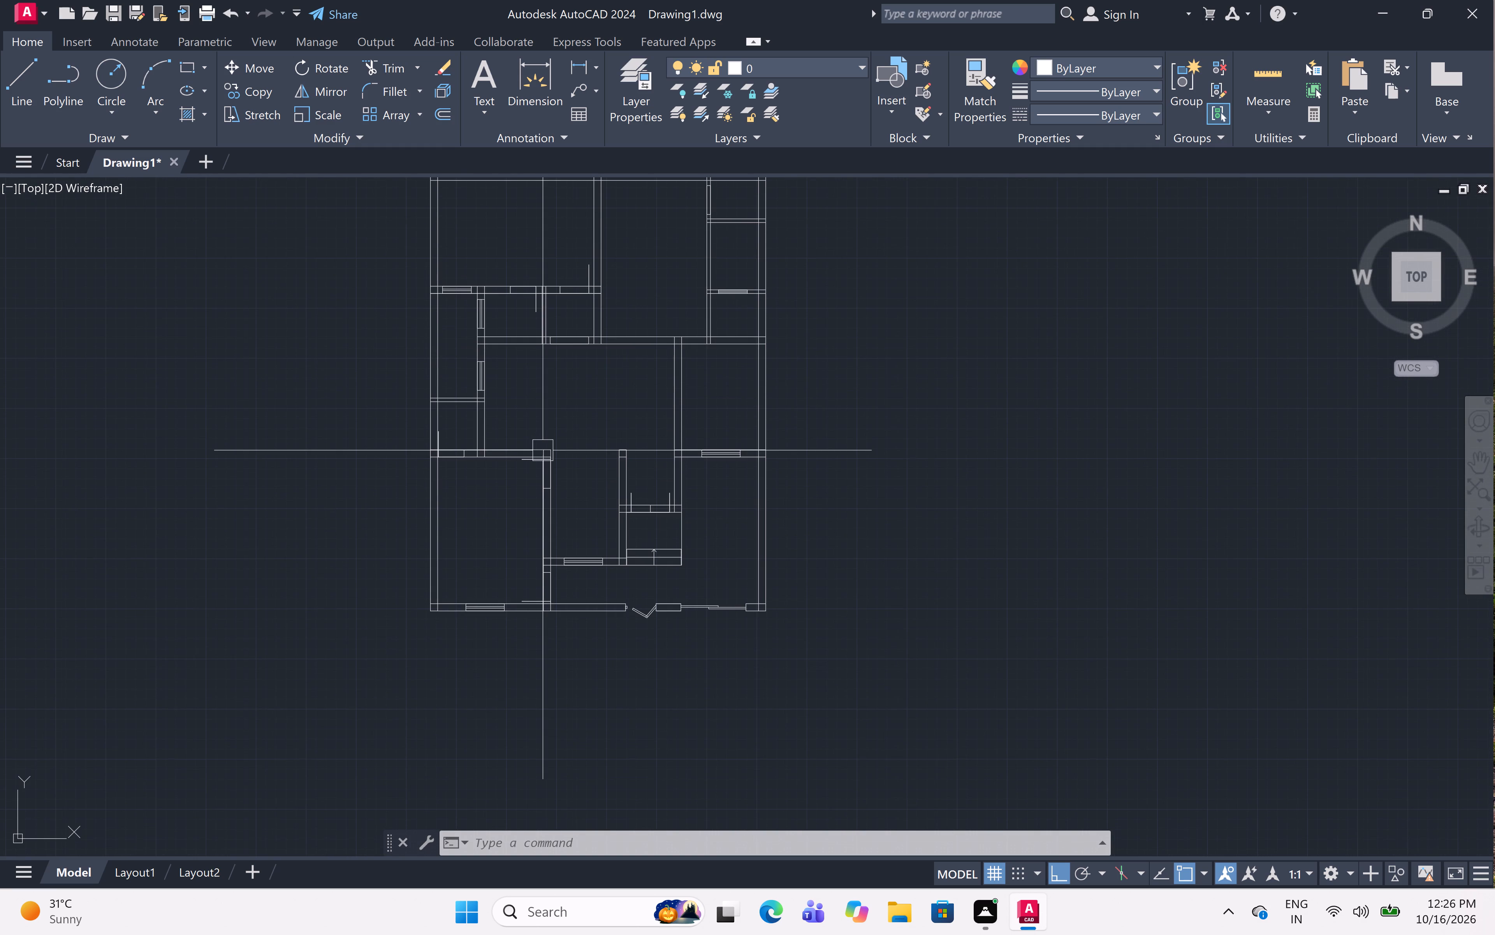
{"action": "middle_click_drag", "start_coordinate": [615, 389], "coordinate": [616, 456]}
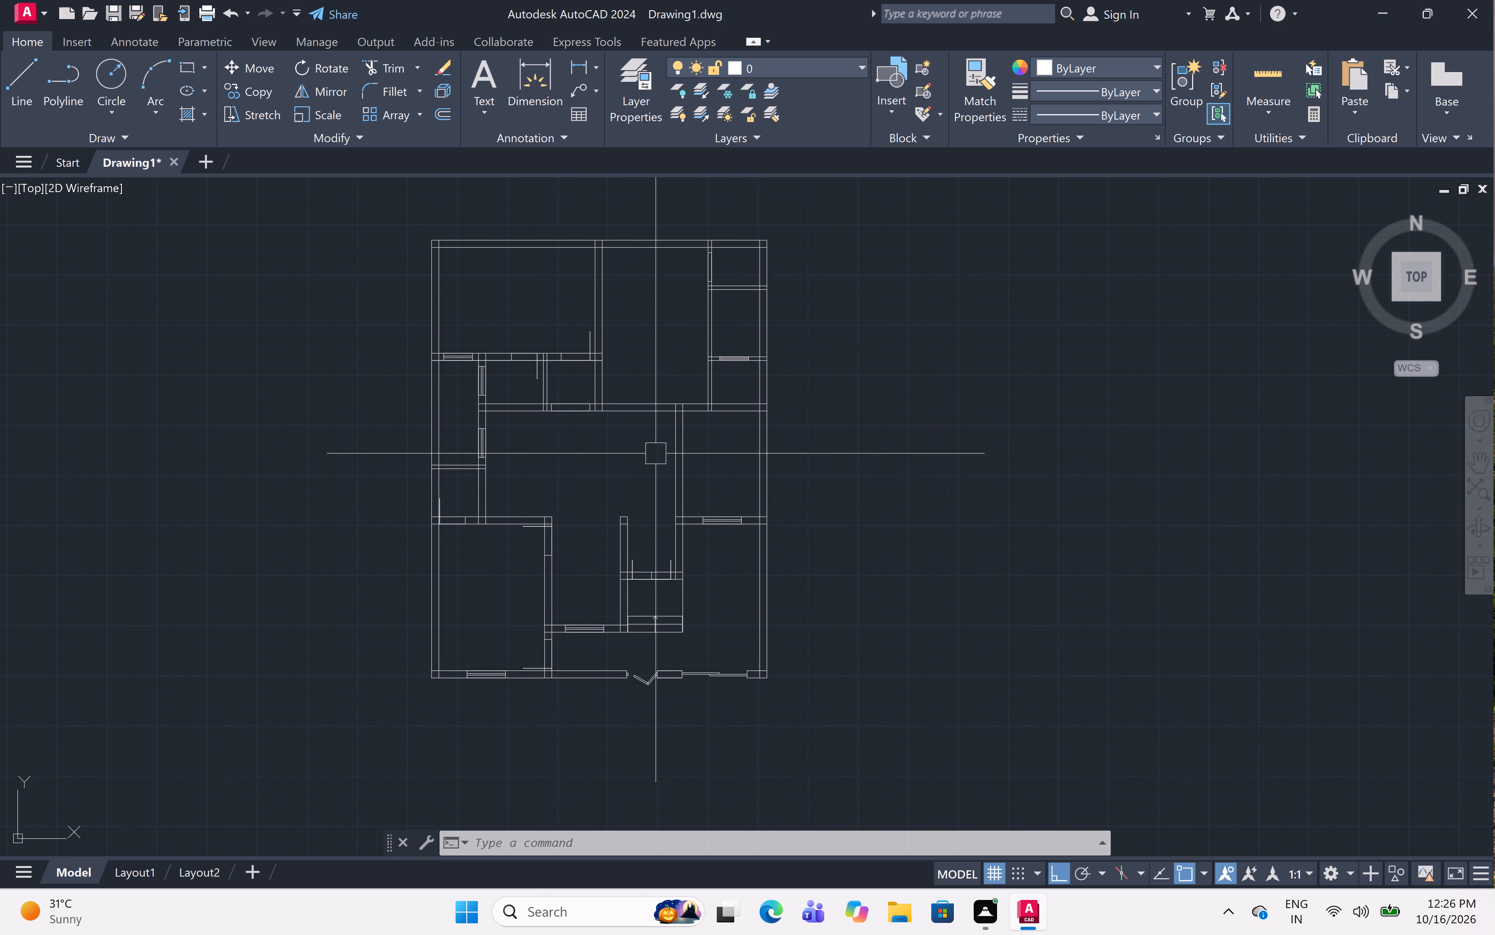
{"action": "scroll", "coordinate": [679, 409], "scroll_direction": "up", "scroll_amount": 4}
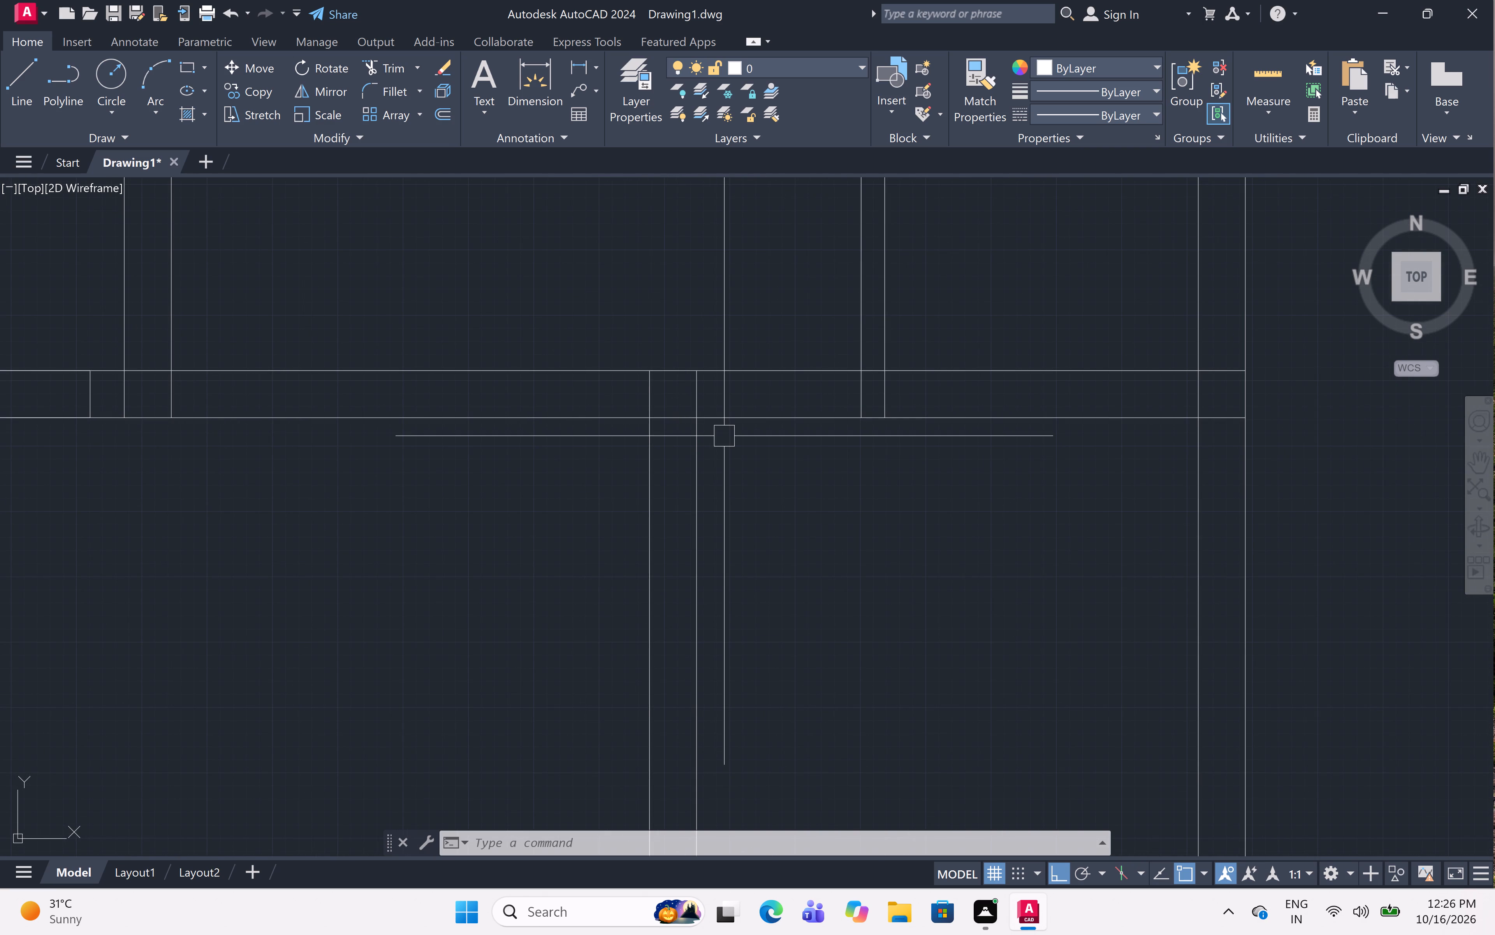
{"action": "type", "text": "l"}
{"action": "key", "text": "space"}
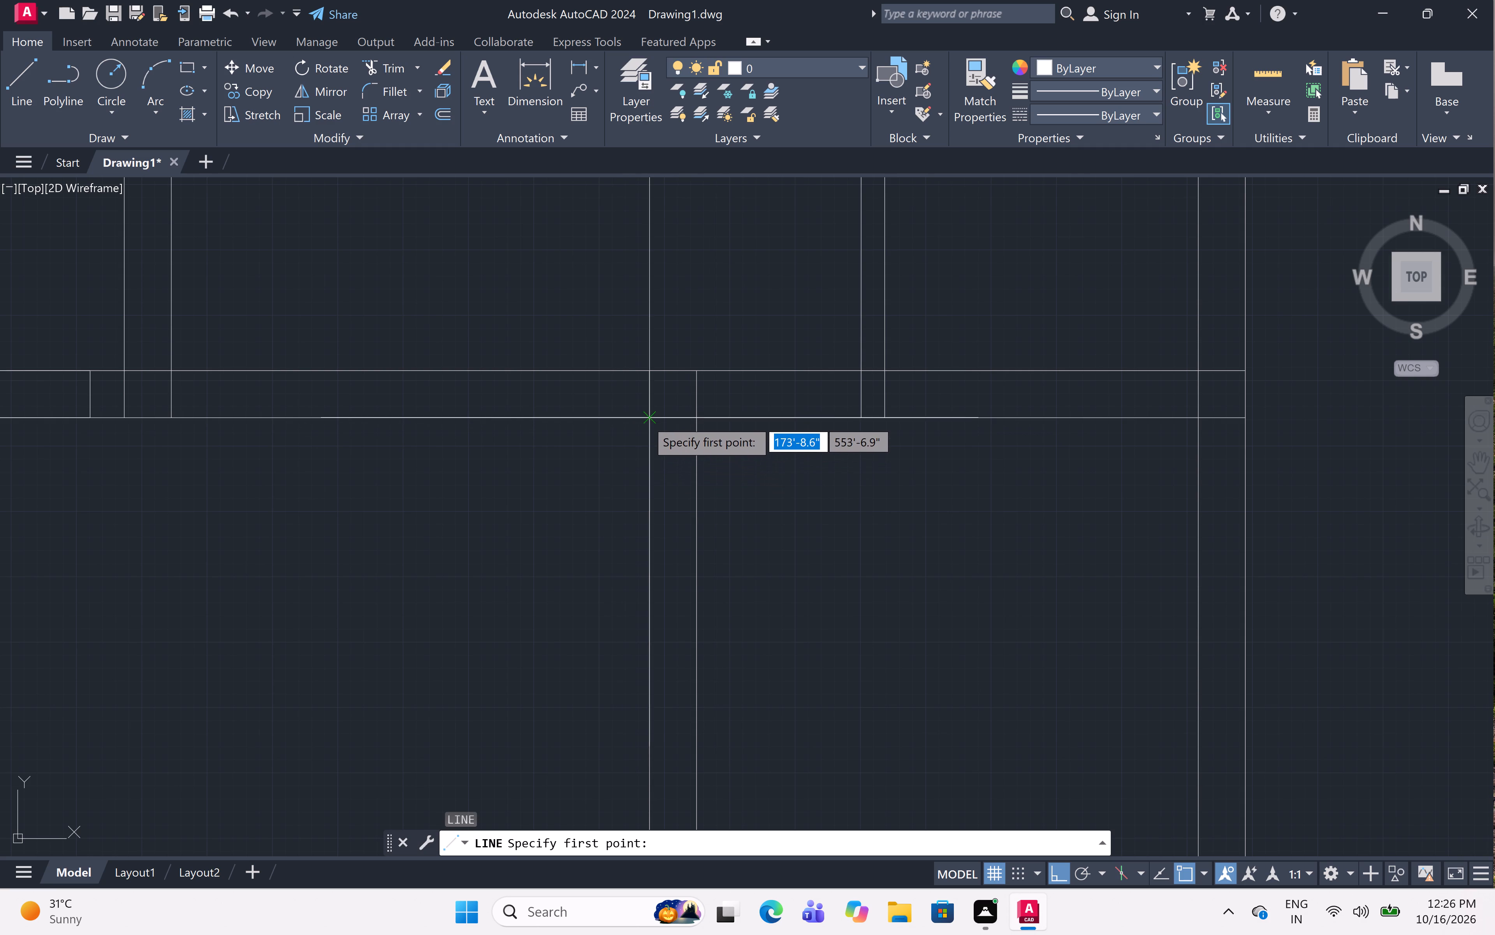
{"action": "left_click", "coordinate": [645, 419]}
{"action": "key", "text": "3"}
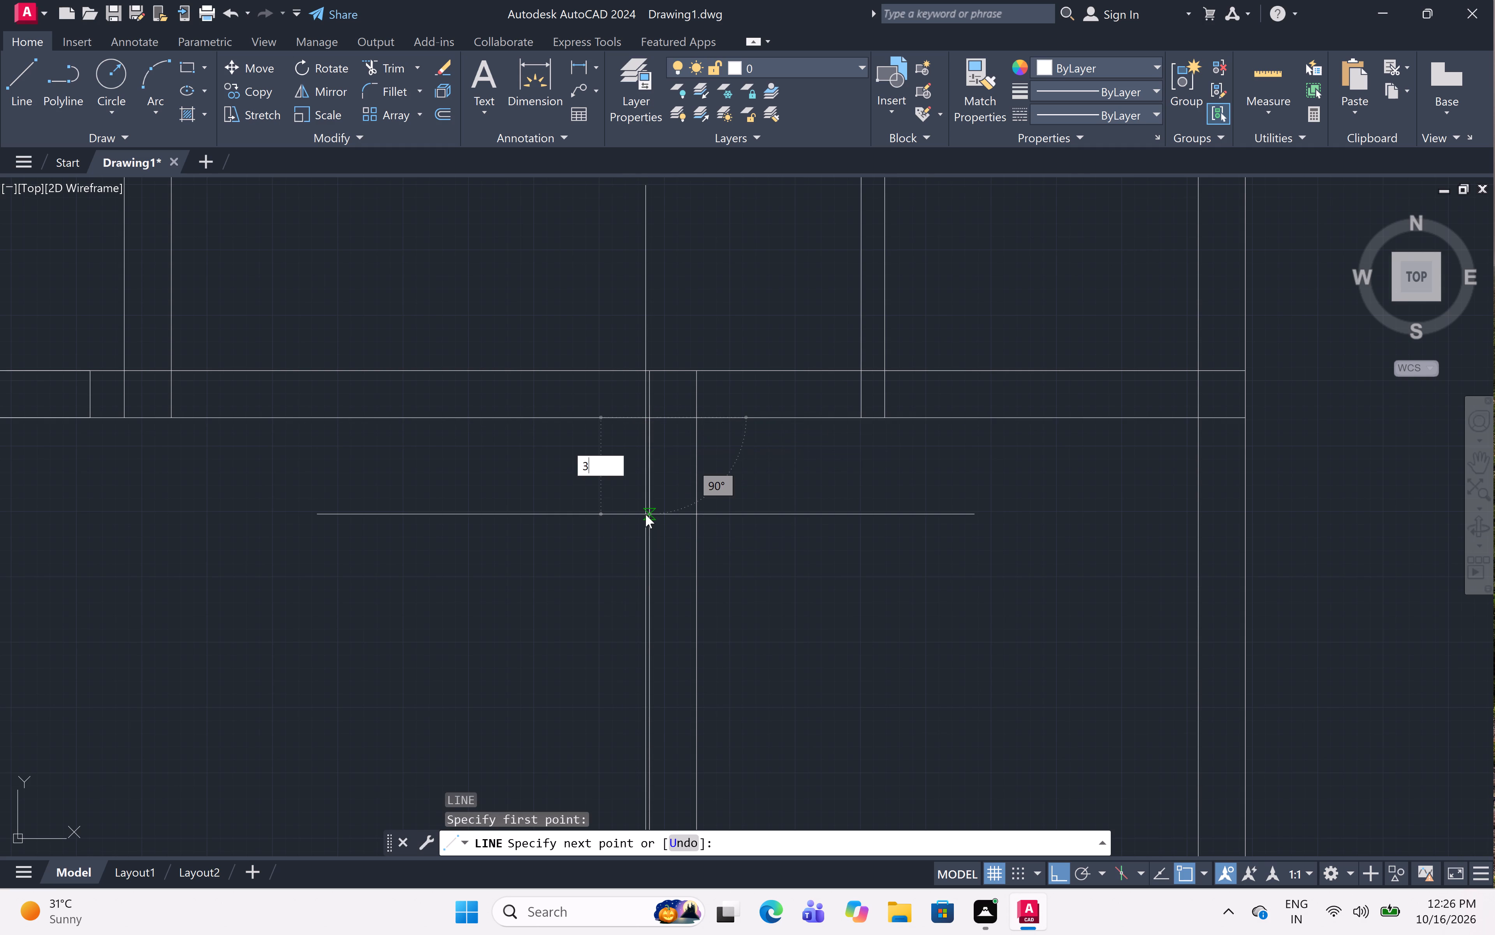
{"action": "key", "text": "shift+quotedbl"}
{"action": "key", "text": "space"}
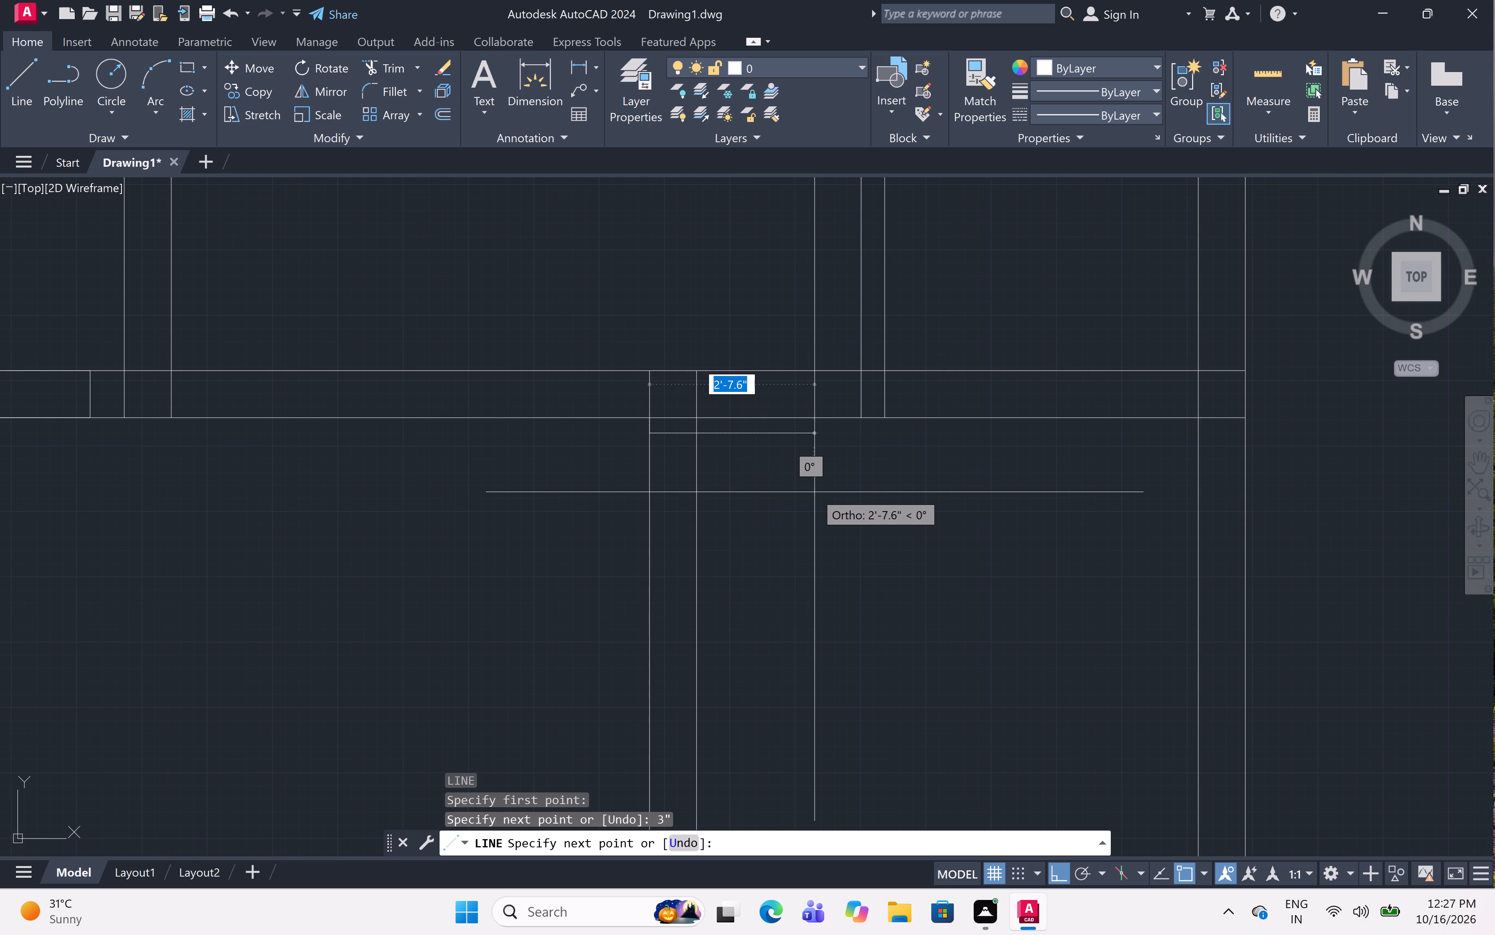
{"action": "key", "text": "3"}
{"action": "type", "text": "'"}
{"action": "key", "text": "space"}
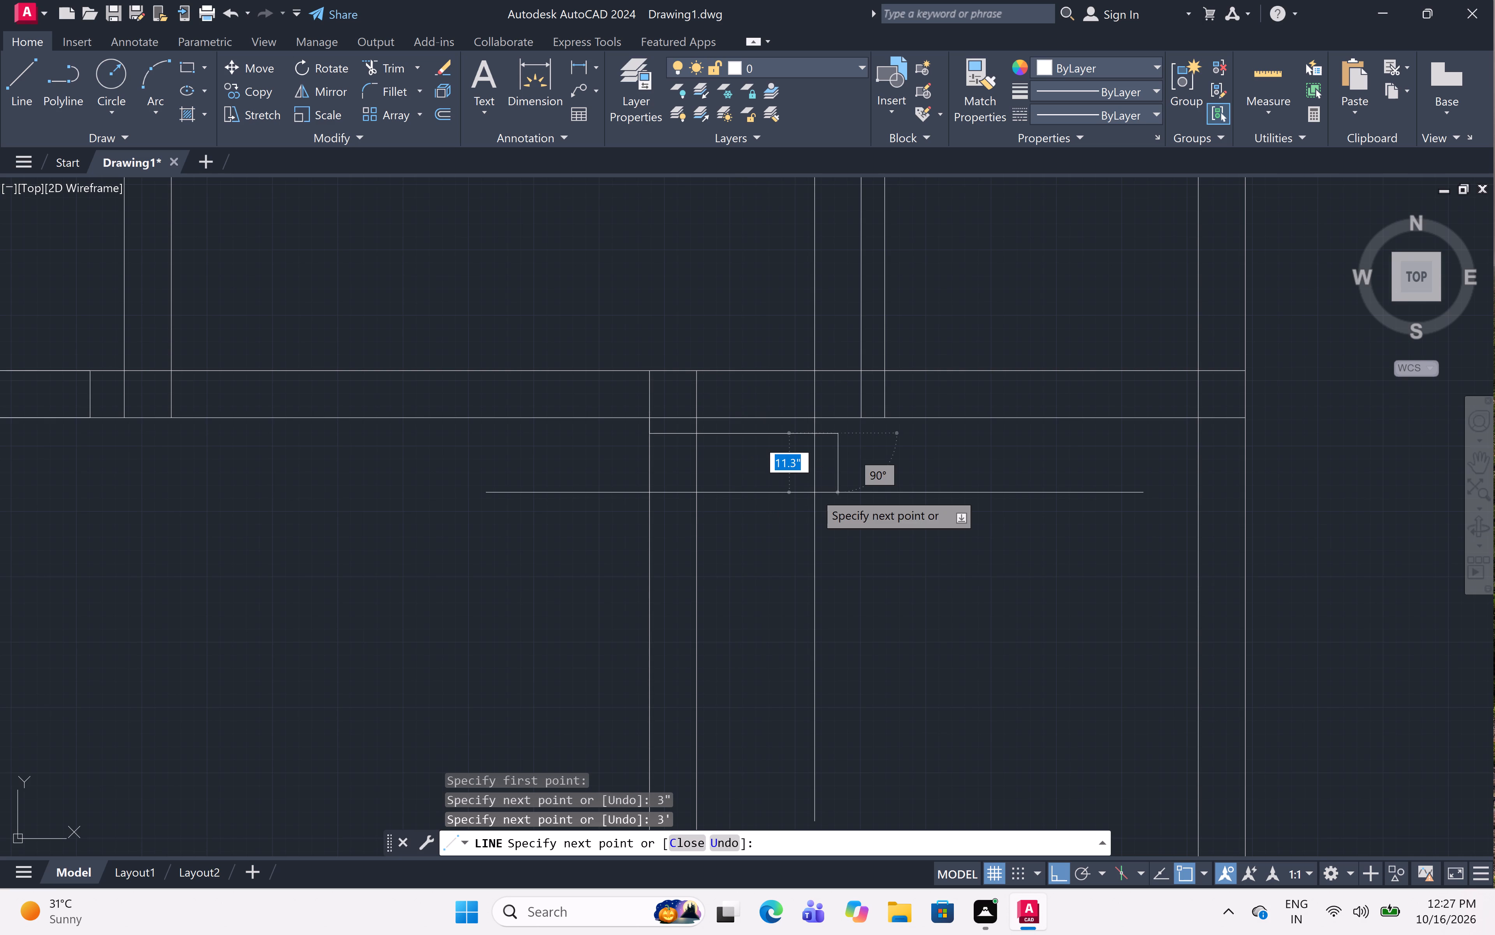
{"action": "left_click", "coordinate": [654, 434]}
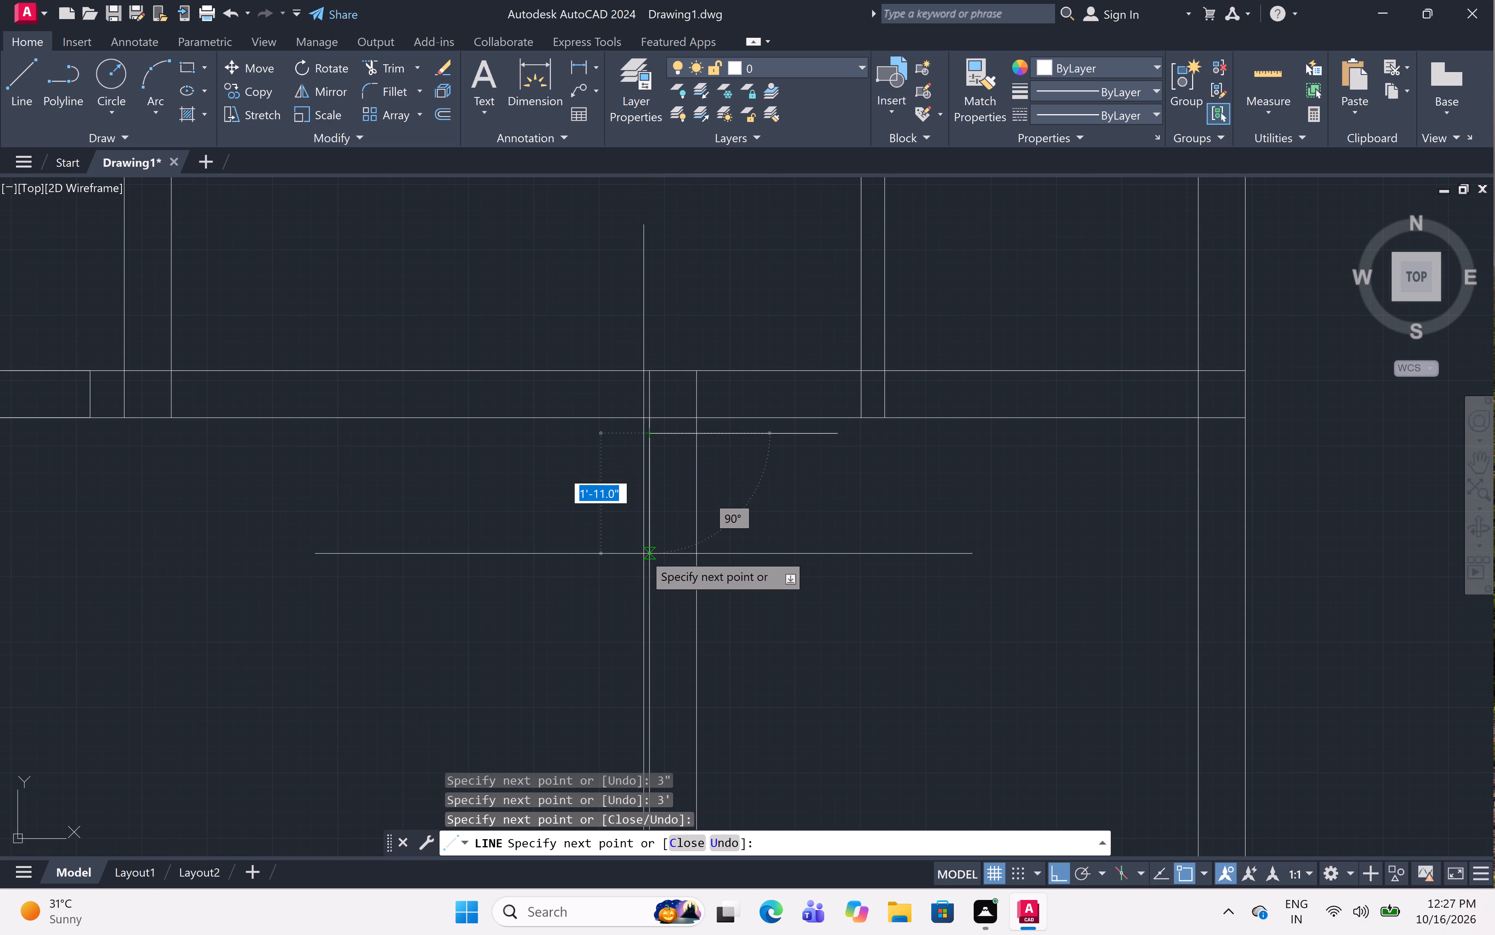
{"action": "key", "text": "3"}
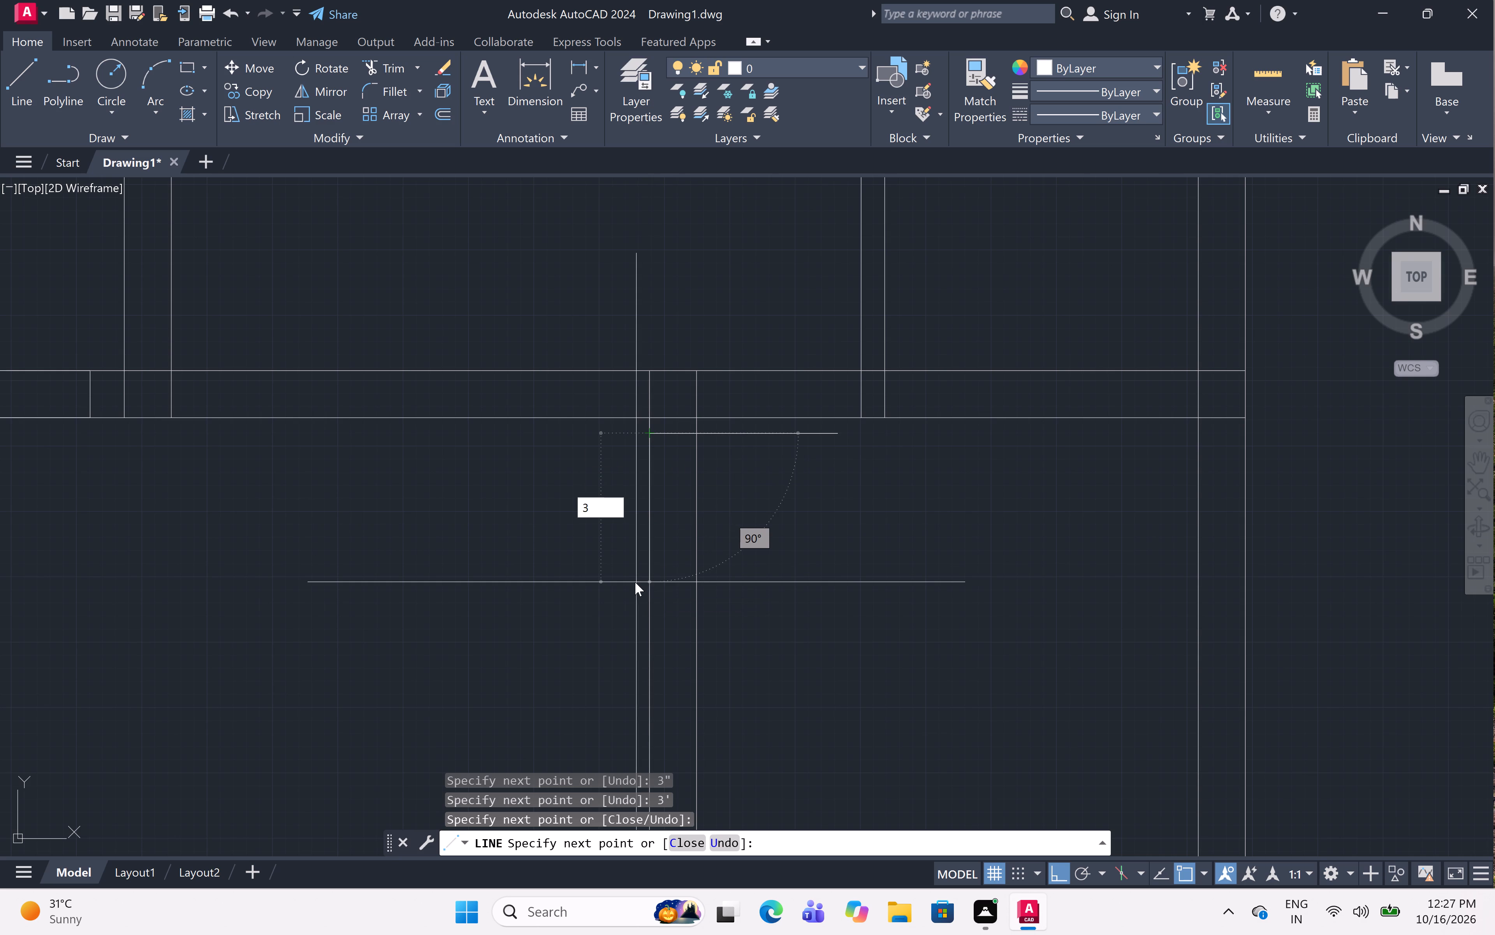
{"action": "type", "text": "'"}
{"action": "key", "text": "space"}
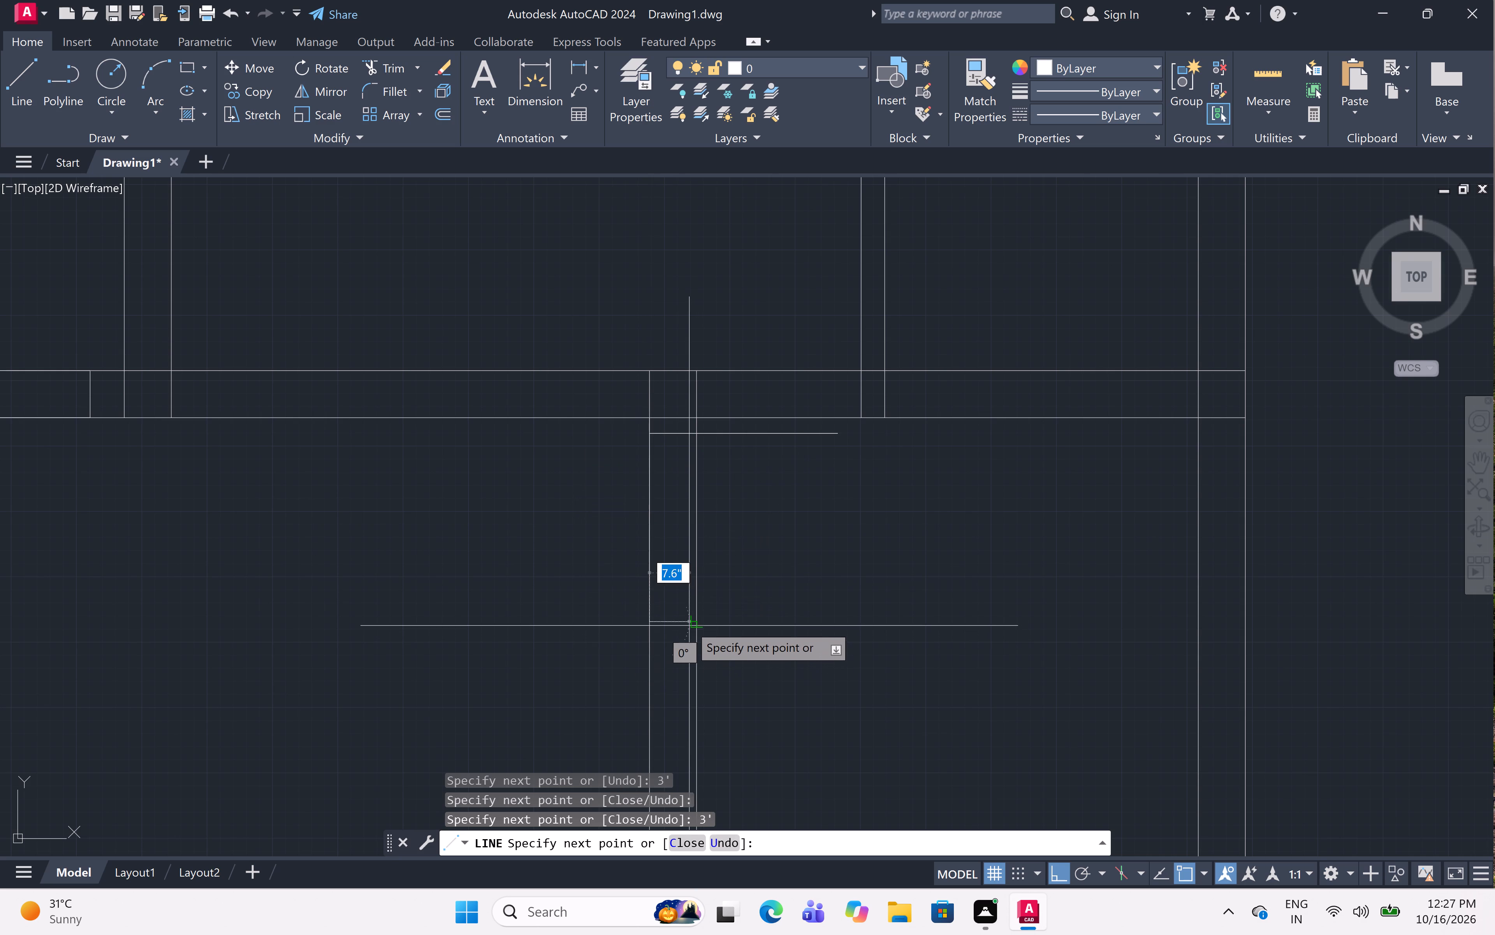
{"action": "left_click", "coordinate": [699, 627]}
{"action": "key", "text": "Escape"}
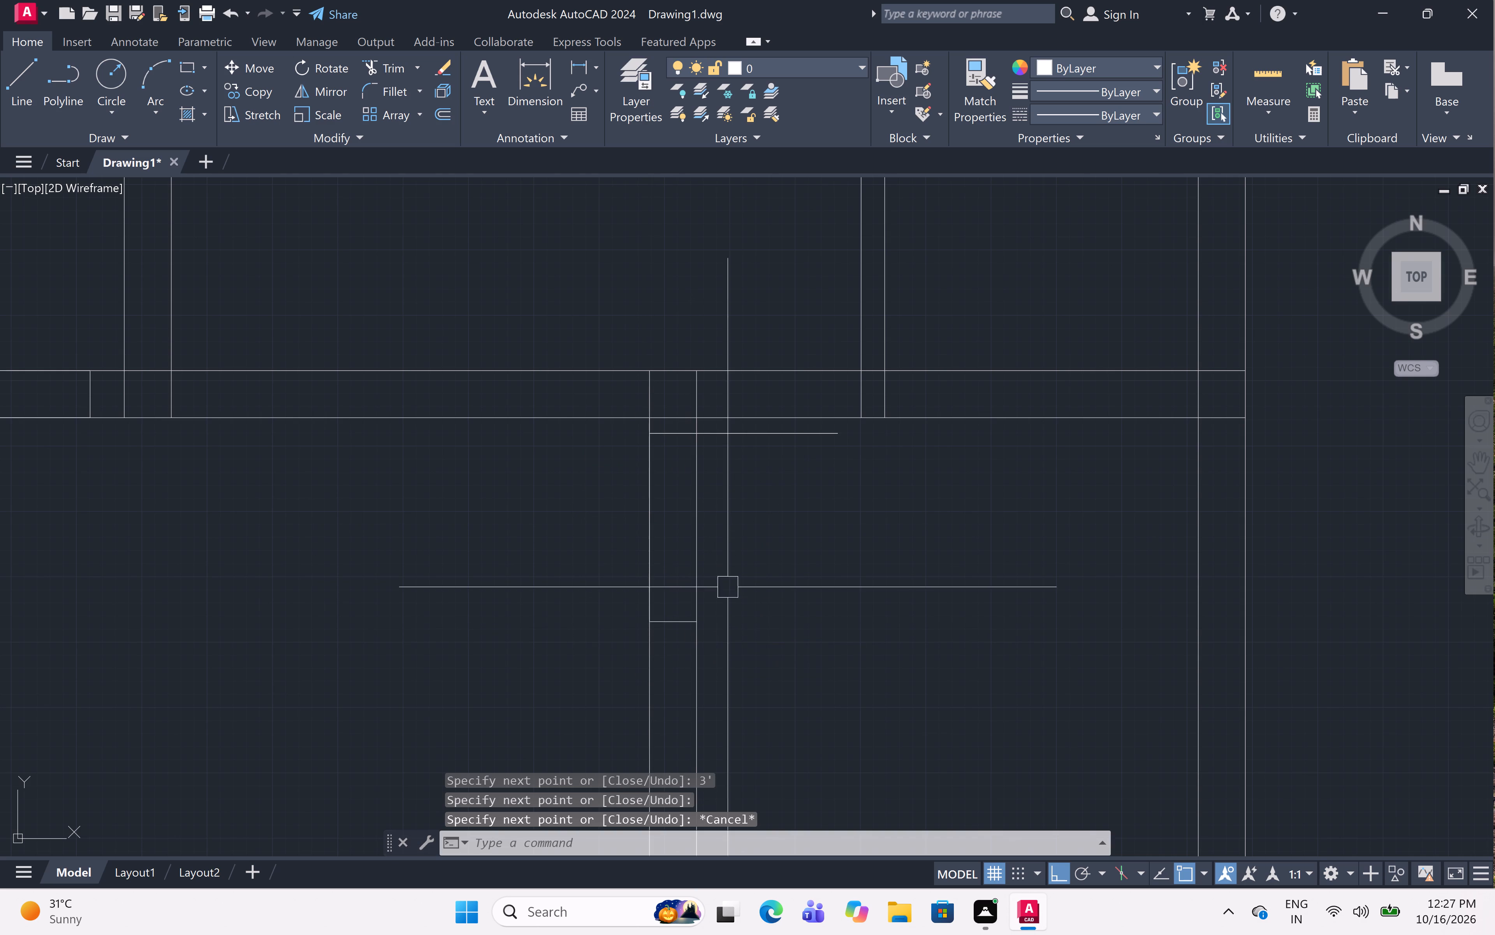
From the 4.5" upper-right wall's lower end, right face, draw a 3" segment rightward, a 2'8" leaf upward and a 2'8" opening rightward with jamb line.
{"action": "scroll", "coordinate": [719, 566], "scroll_direction": "down", "scroll_amount": 3}
{"action": "middle_click_drag", "start_coordinate": [749, 557], "coordinate": [640, 649]}
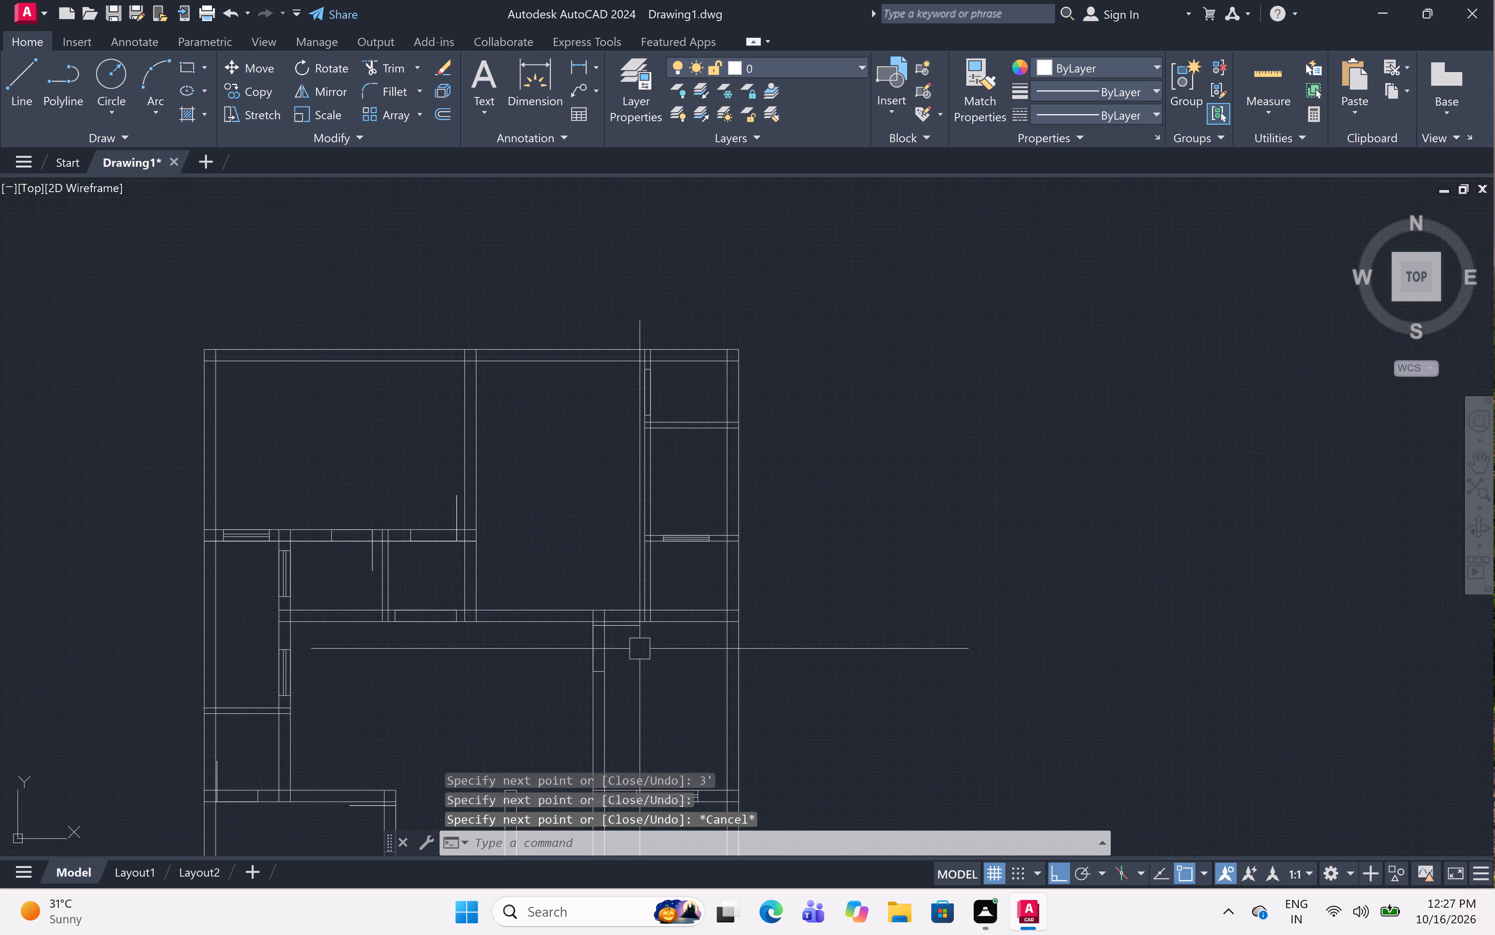
{"action": "scroll", "coordinate": [663, 621], "scroll_direction": "up", "scroll_amount": 4}
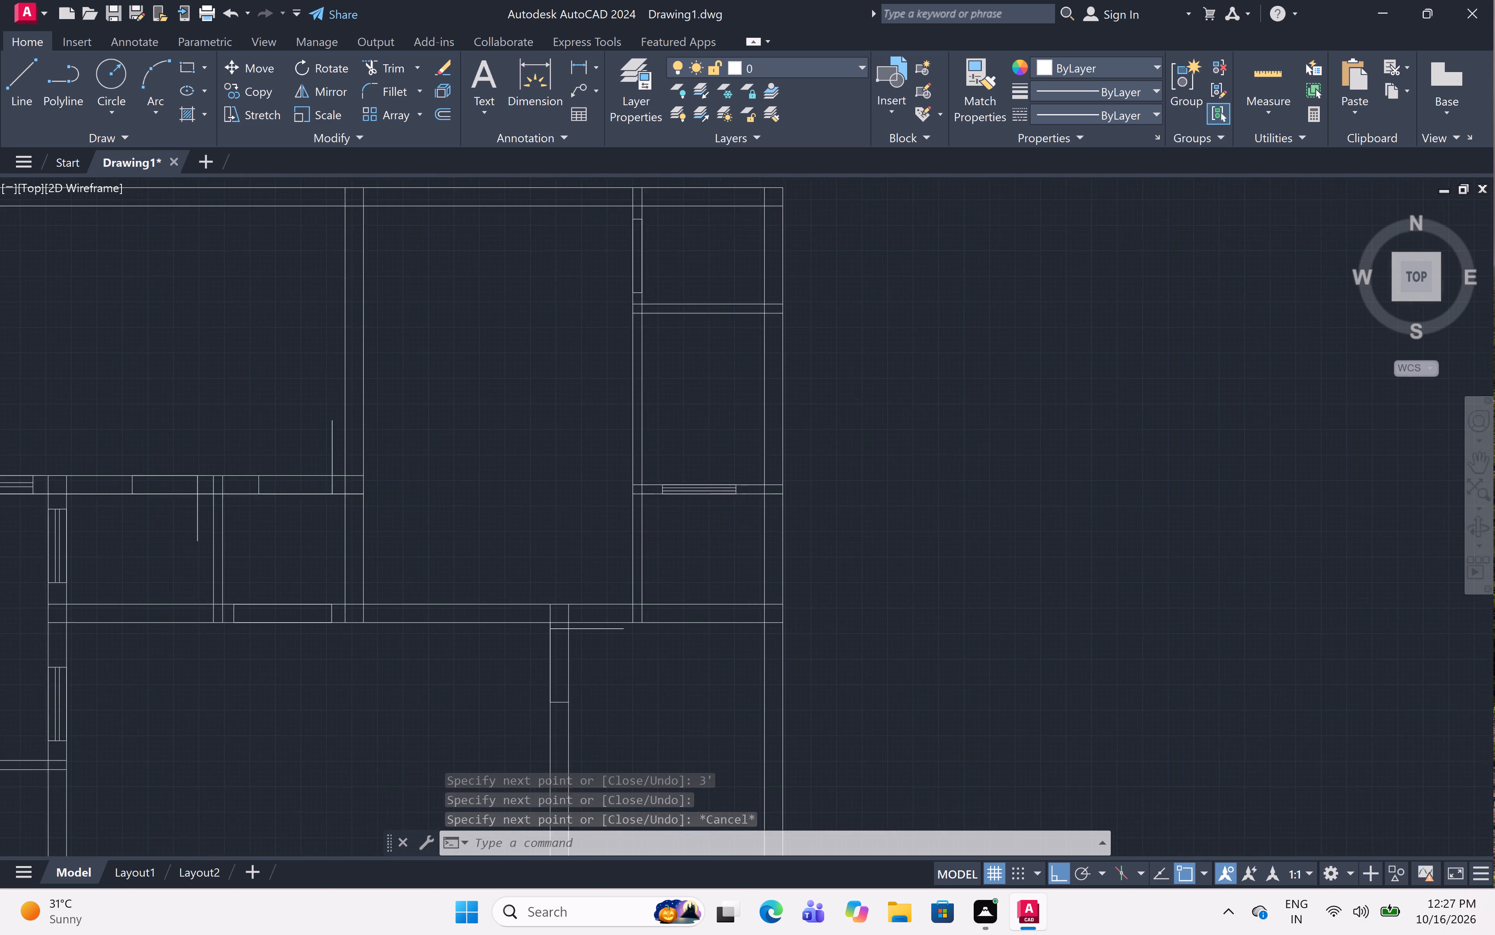
{"action": "key", "text": "l"}
{"action": "key", "text": "space"}
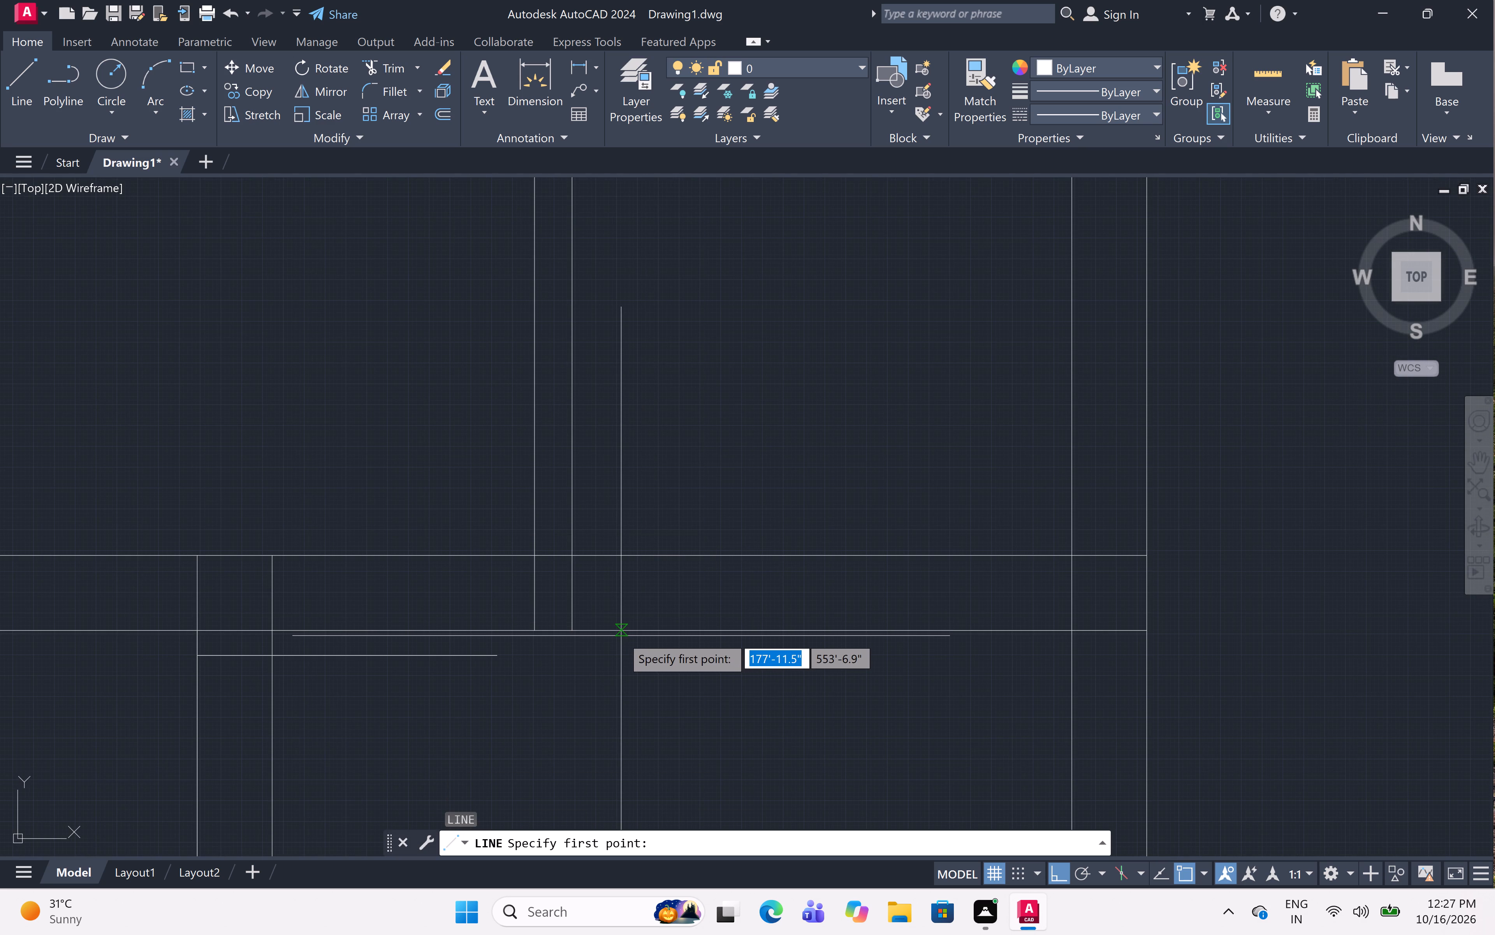
{"action": "left_click", "coordinate": [572, 635]}
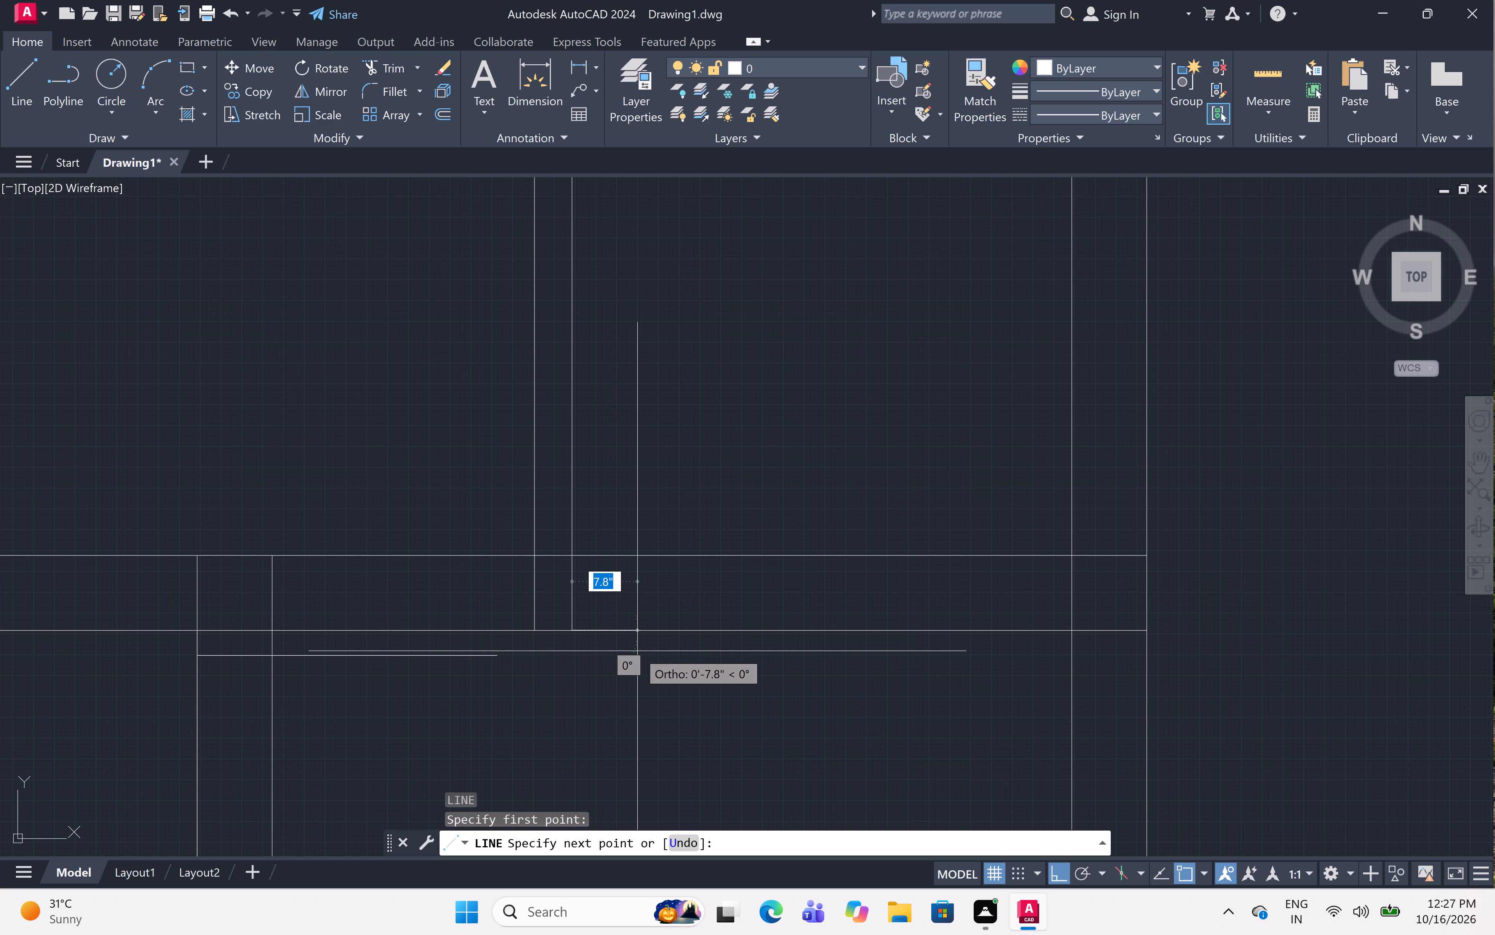
{"action": "key", "text": "3"}
{"action": "key", "text": "shift+quotedbl"}
{"action": "key", "text": "space"}
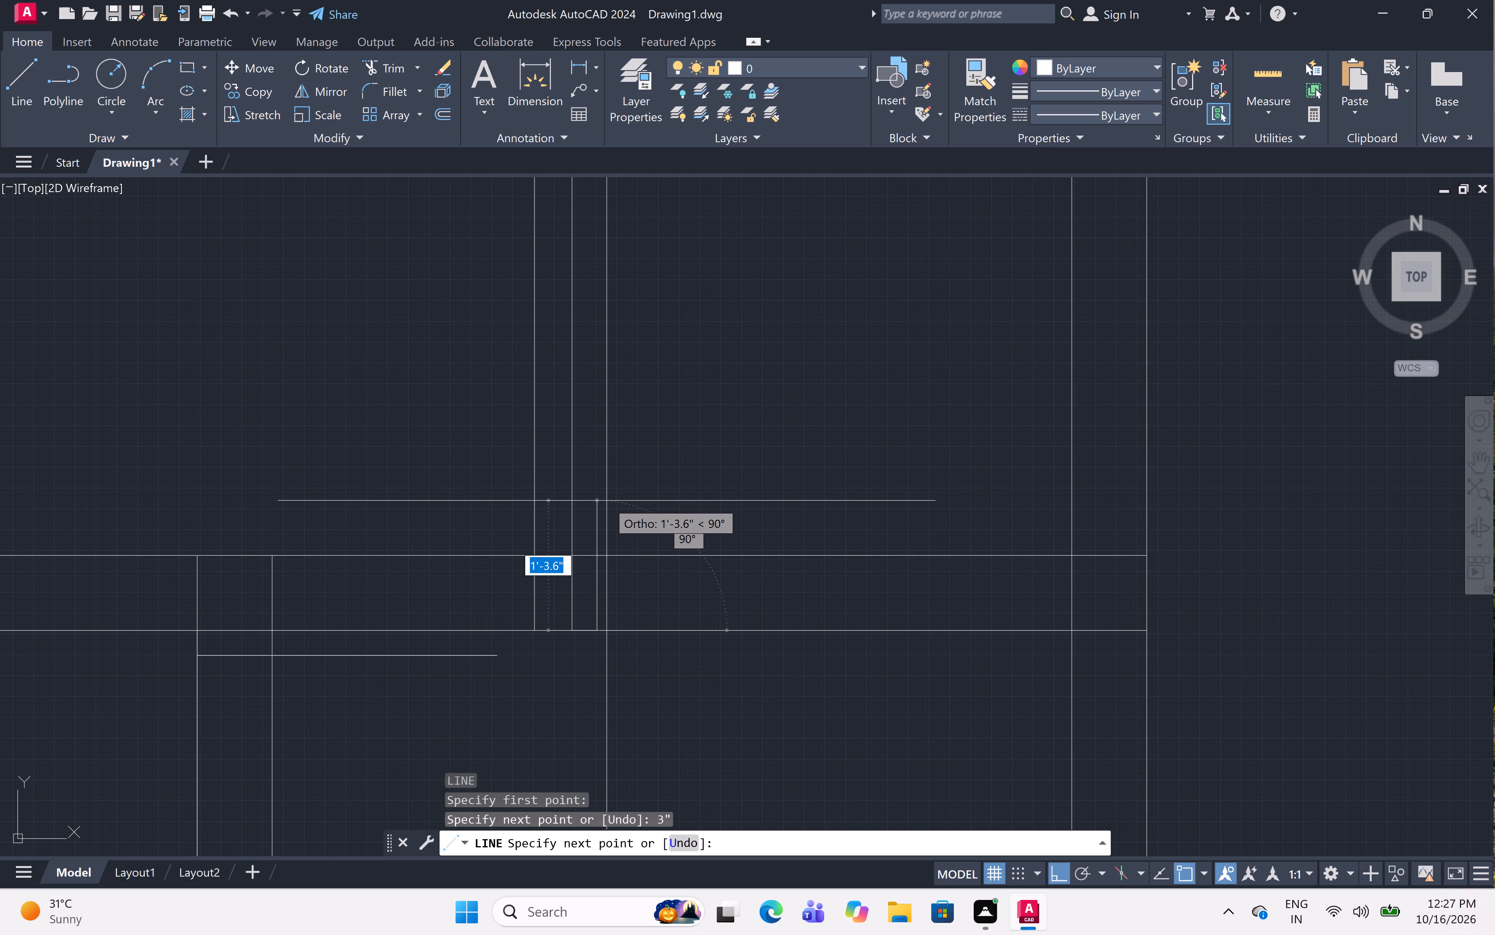
{"action": "key", "text": "2"}
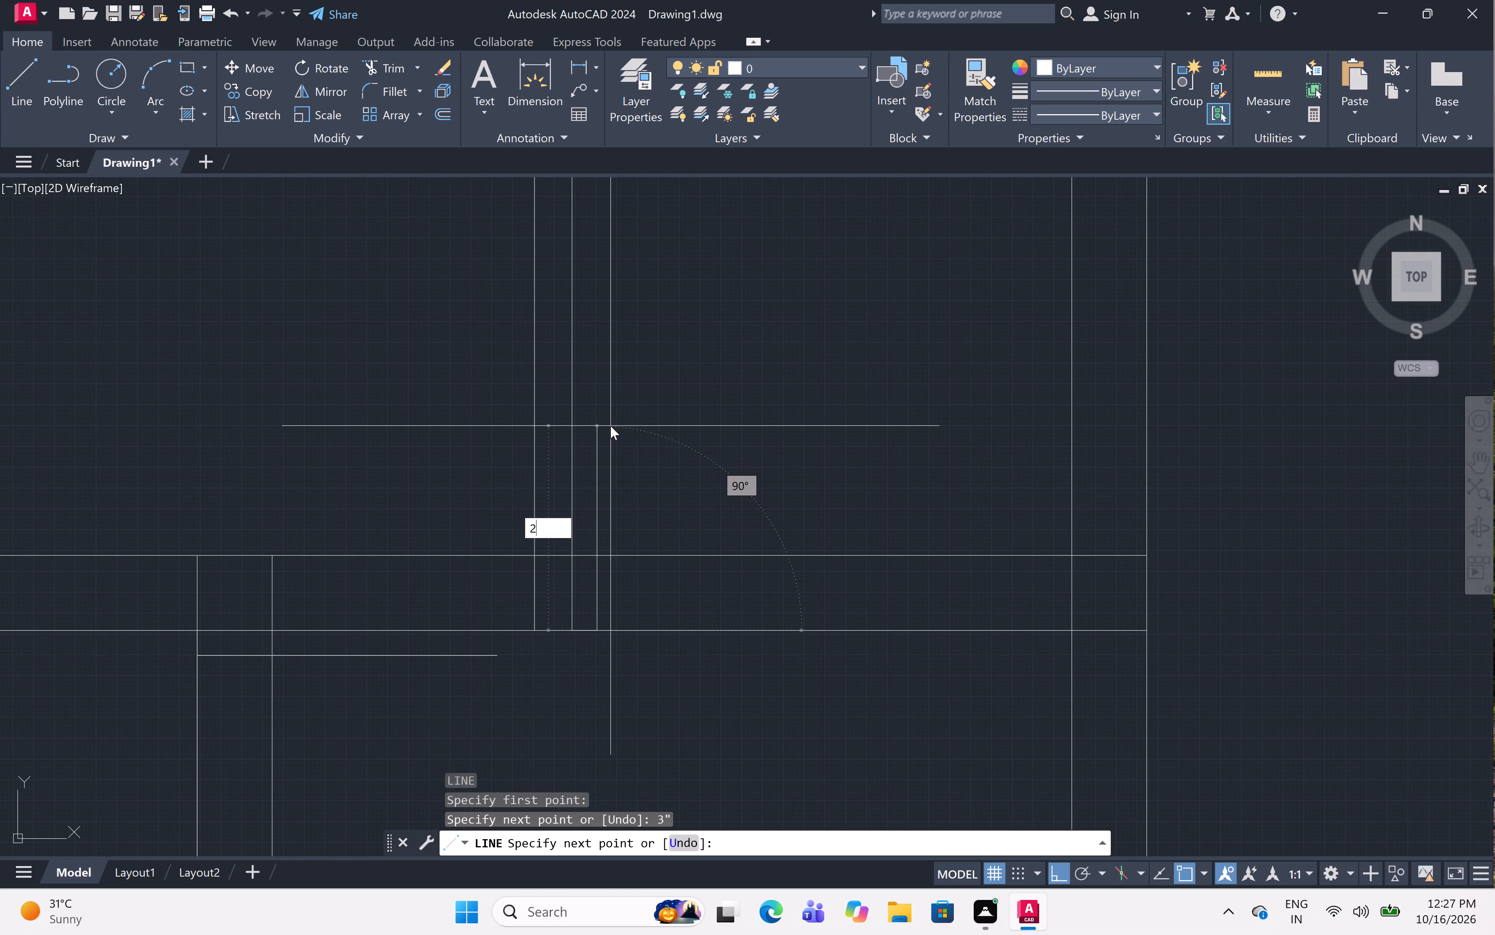
{"action": "key", "text": "apostrophe"}
{"action": "key", "text": "8"}
{"action": "key", "text": "shift+quotedbl"}
{"action": "key", "text": "space"}
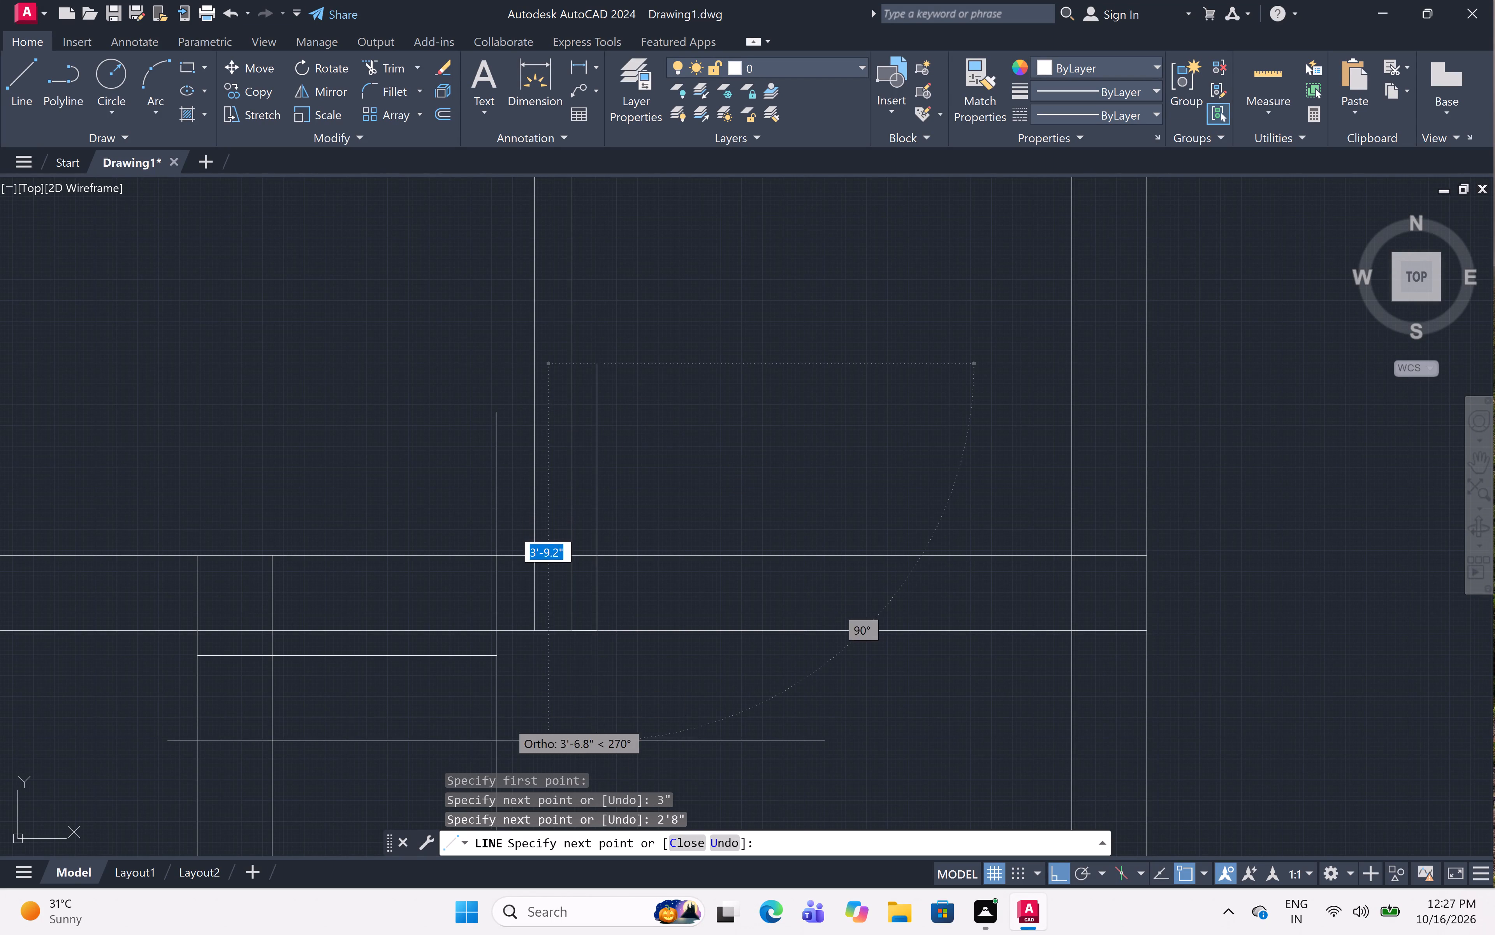
{"action": "left_click", "coordinate": [598, 632]}
{"action": "type", "text": "2'8"}
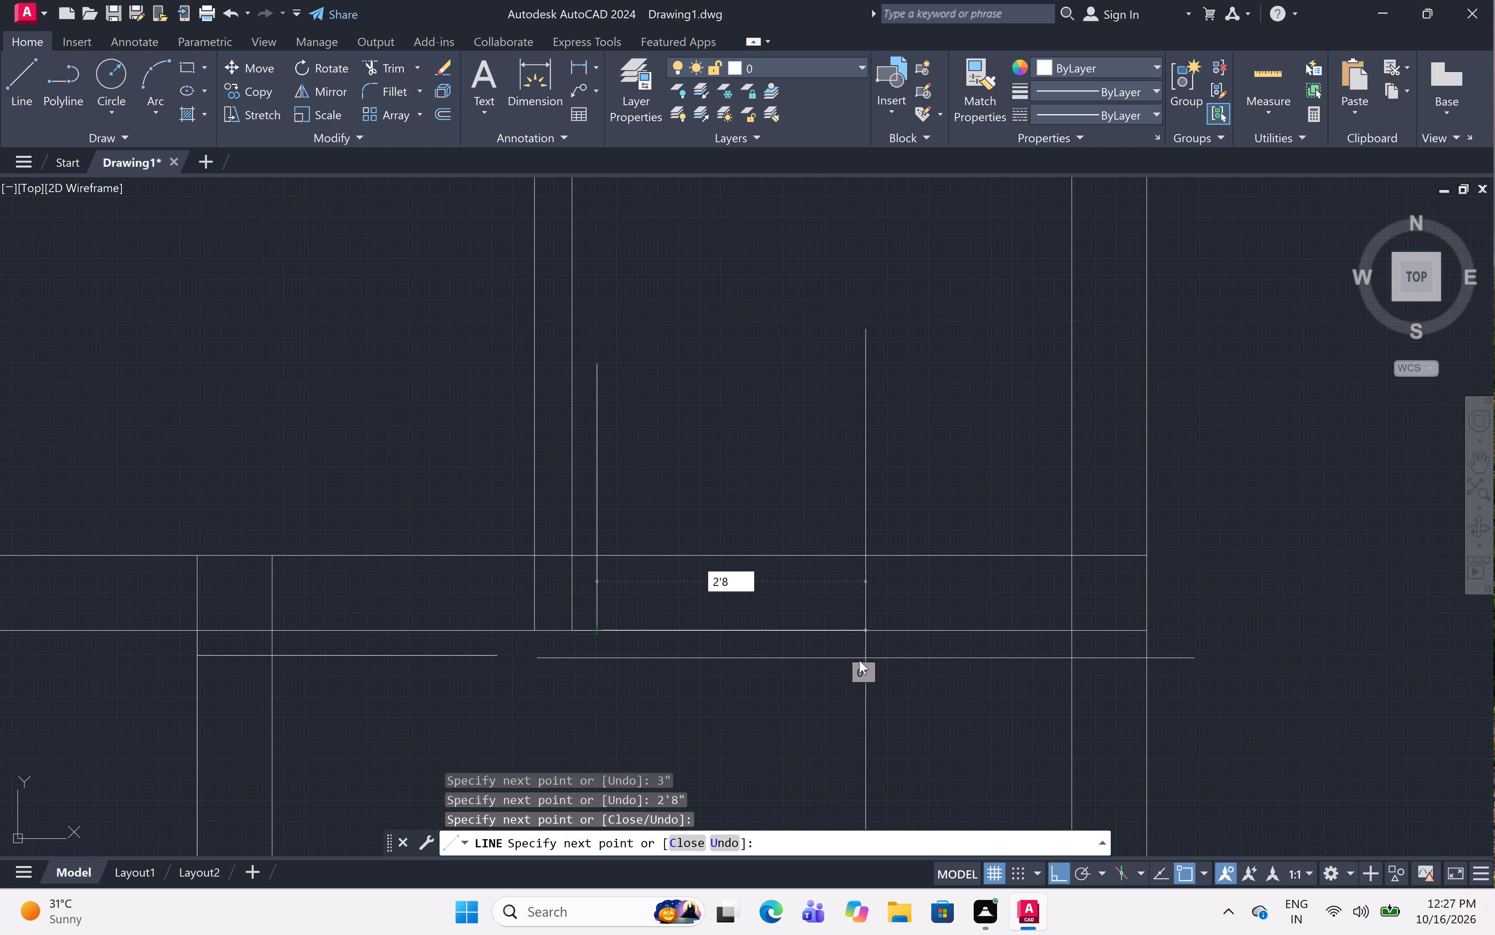
{"action": "key", "text": "shift+quotedbl"}
{"action": "key", "text": "space"}
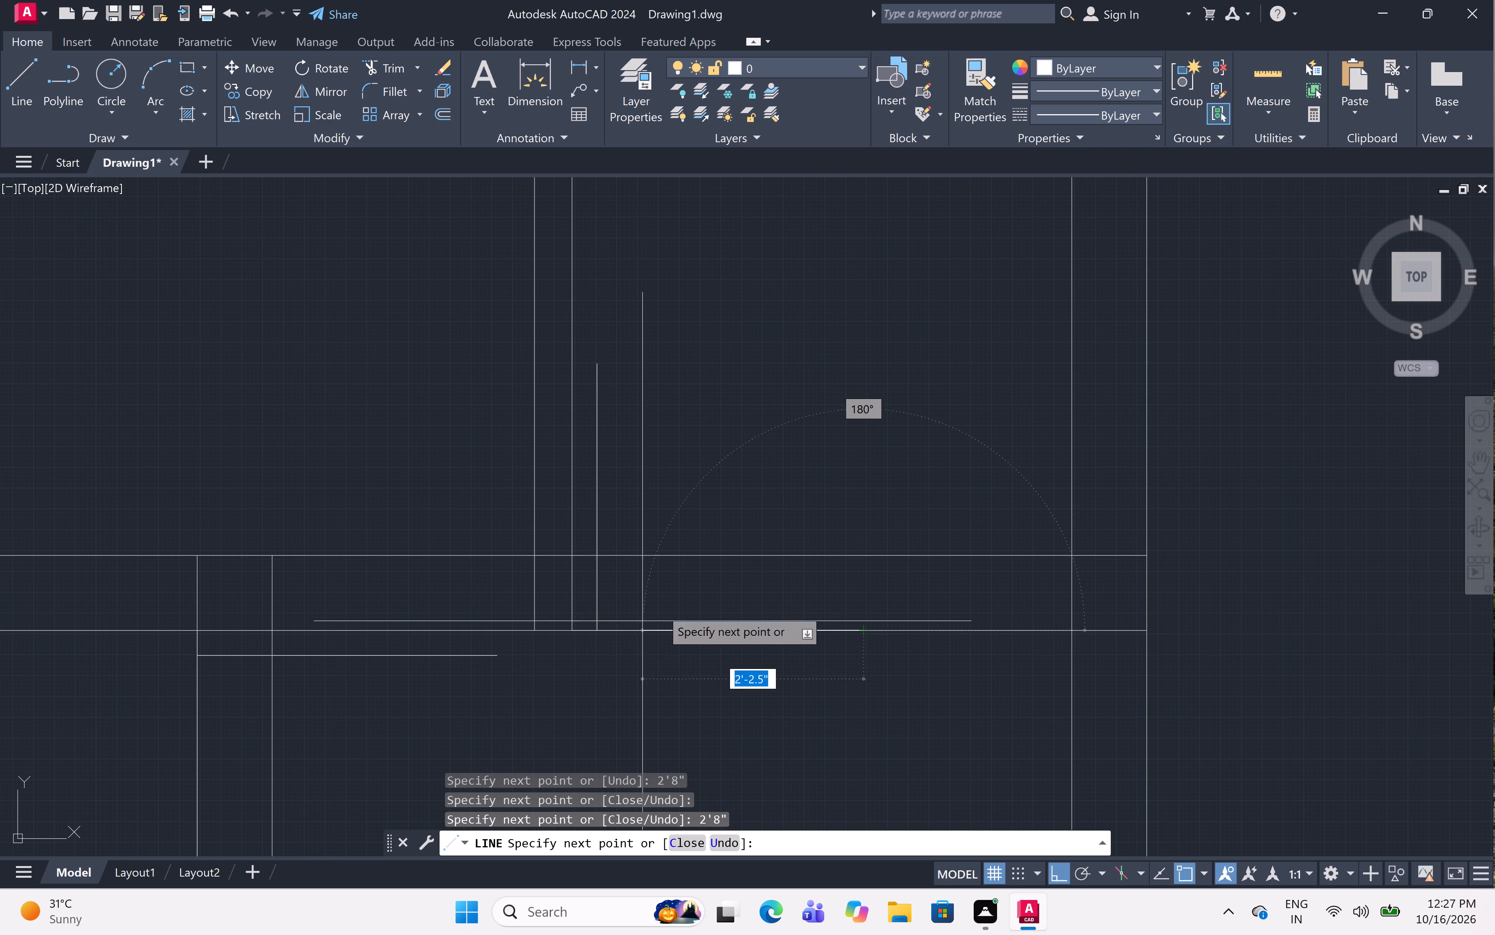
{"action": "left_click", "coordinate": [860, 554]}
{"action": "key", "text": "Escape"}
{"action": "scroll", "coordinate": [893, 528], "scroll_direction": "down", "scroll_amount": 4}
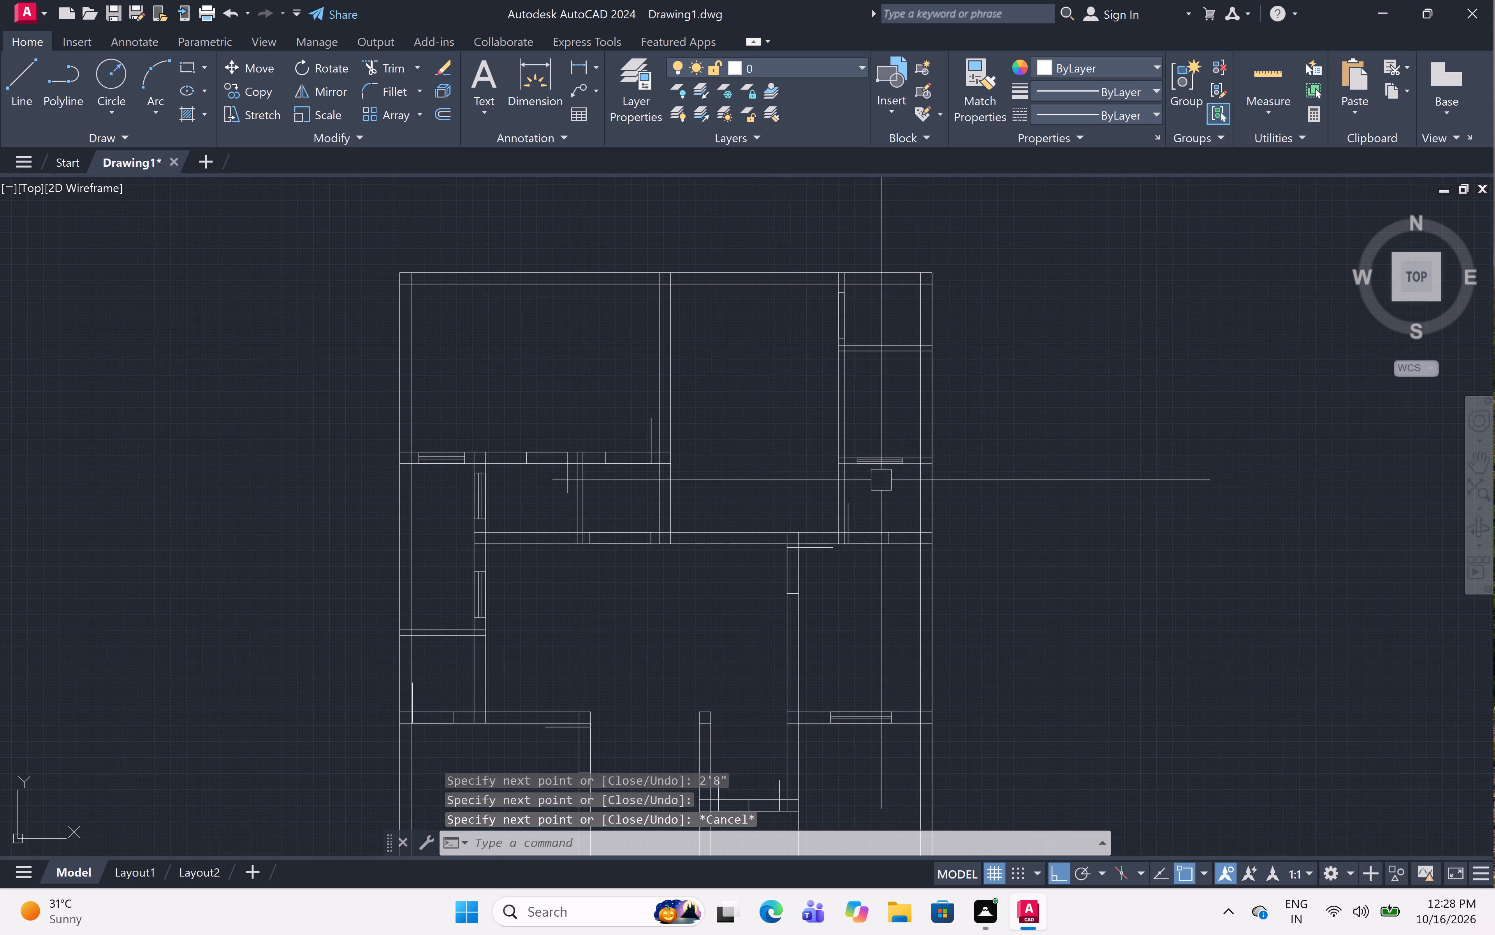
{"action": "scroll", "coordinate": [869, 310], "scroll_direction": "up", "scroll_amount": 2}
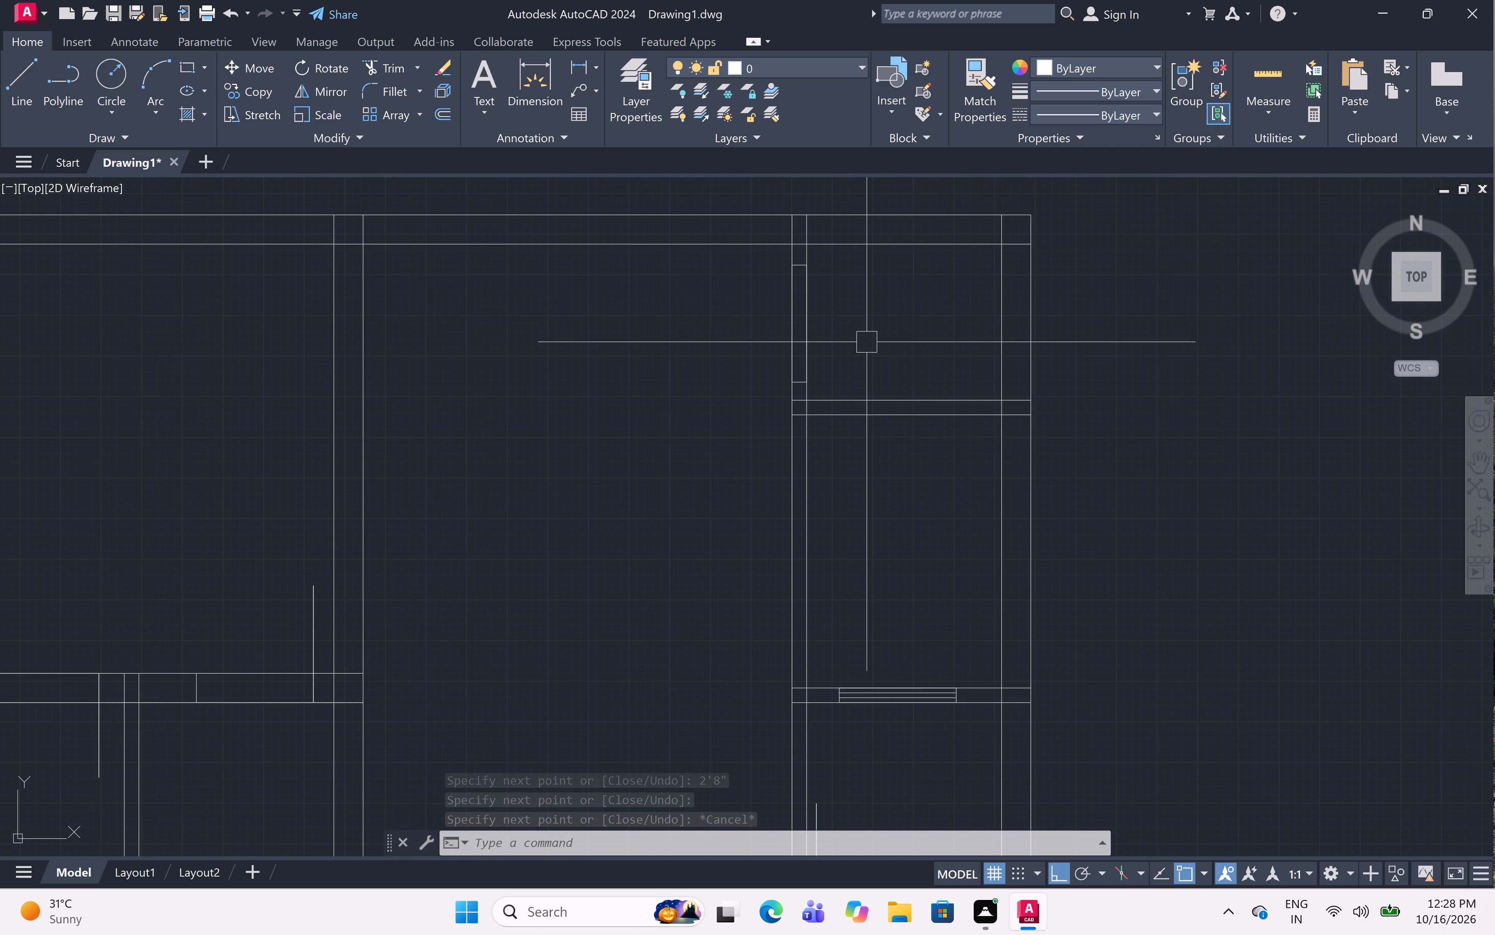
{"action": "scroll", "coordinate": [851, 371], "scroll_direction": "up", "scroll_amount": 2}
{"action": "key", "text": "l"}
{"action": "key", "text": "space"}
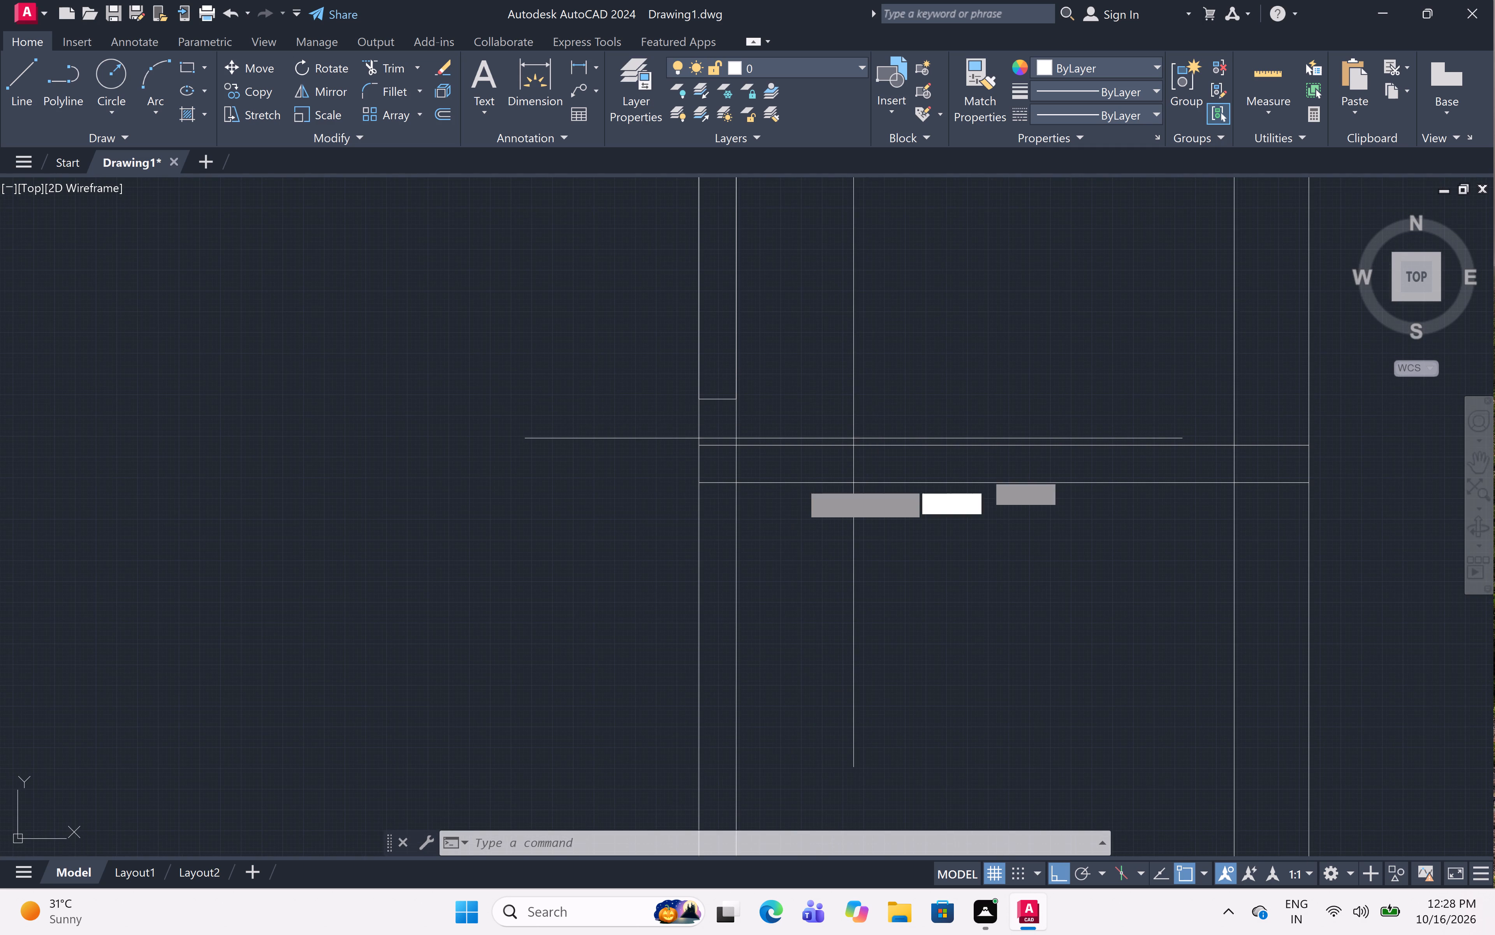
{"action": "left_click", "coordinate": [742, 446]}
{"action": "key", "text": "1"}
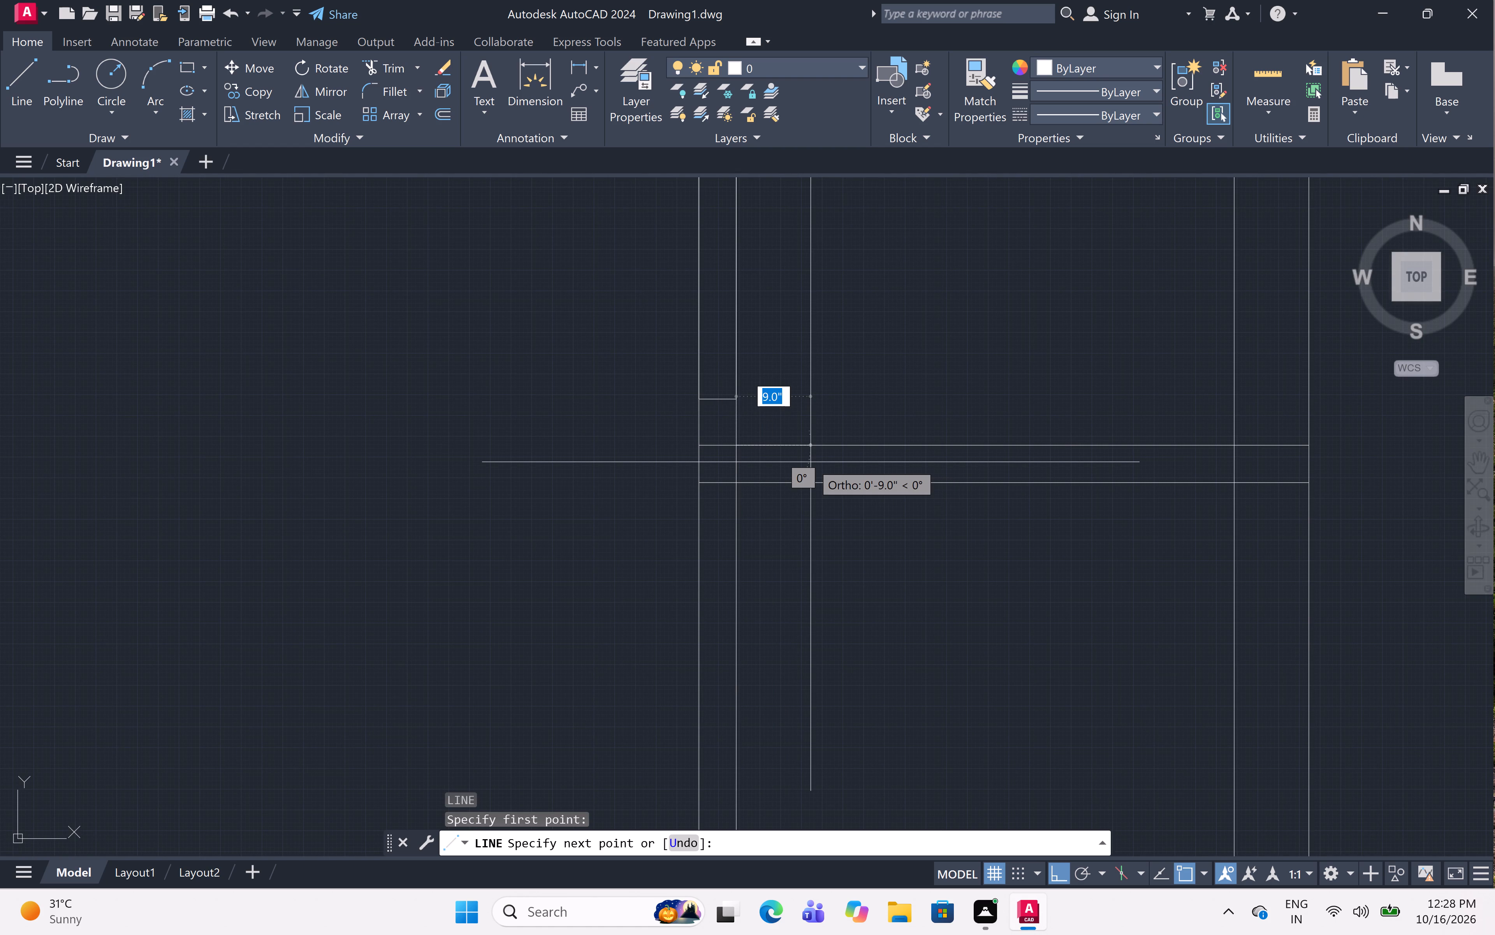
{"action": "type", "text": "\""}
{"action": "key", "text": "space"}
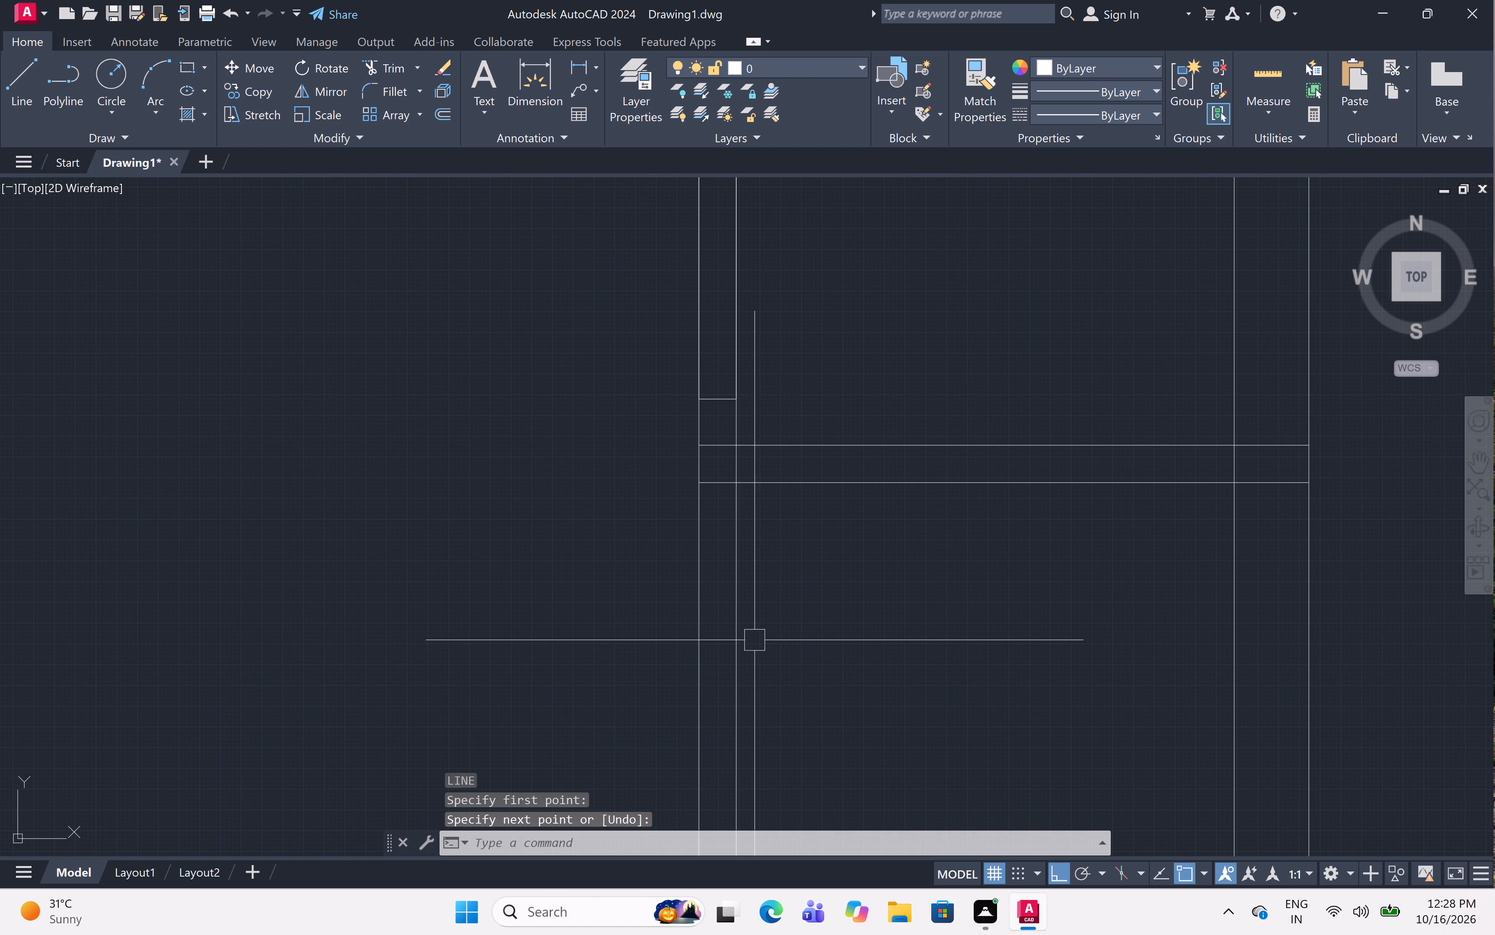
On the upper-right 4.5" partition's upper face, draw a 1" segment rightward, a 2'8" door leaf downward and a 2'8" opening rightward with jamb line.
{"action": "key", "text": "l"}
{"action": "key", "text": "space"}
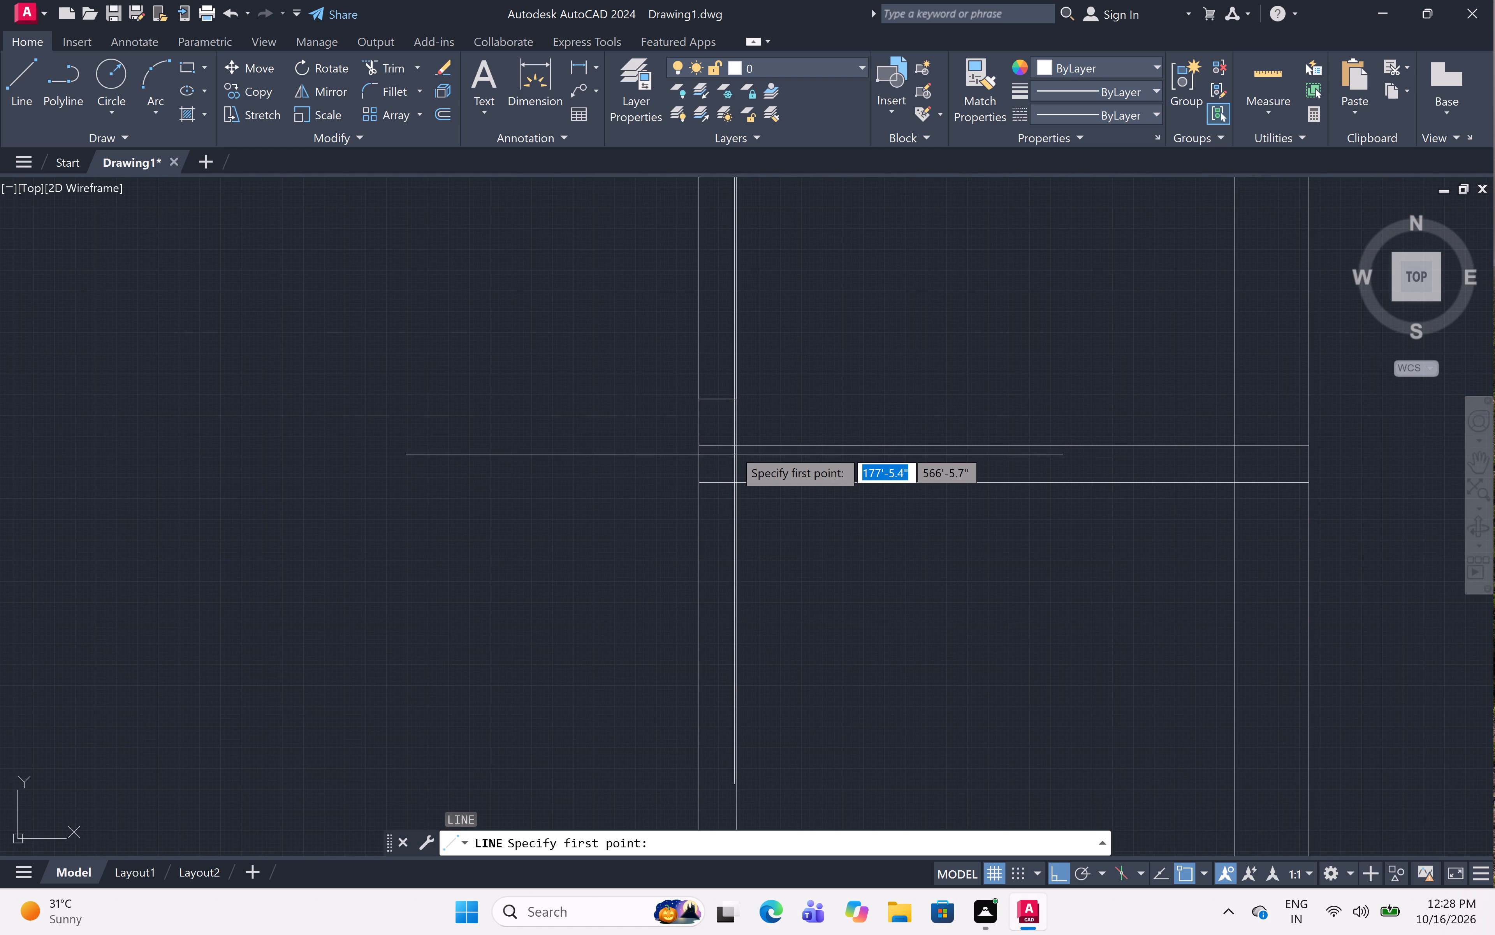
{"action": "left_click", "coordinate": [730, 441]}
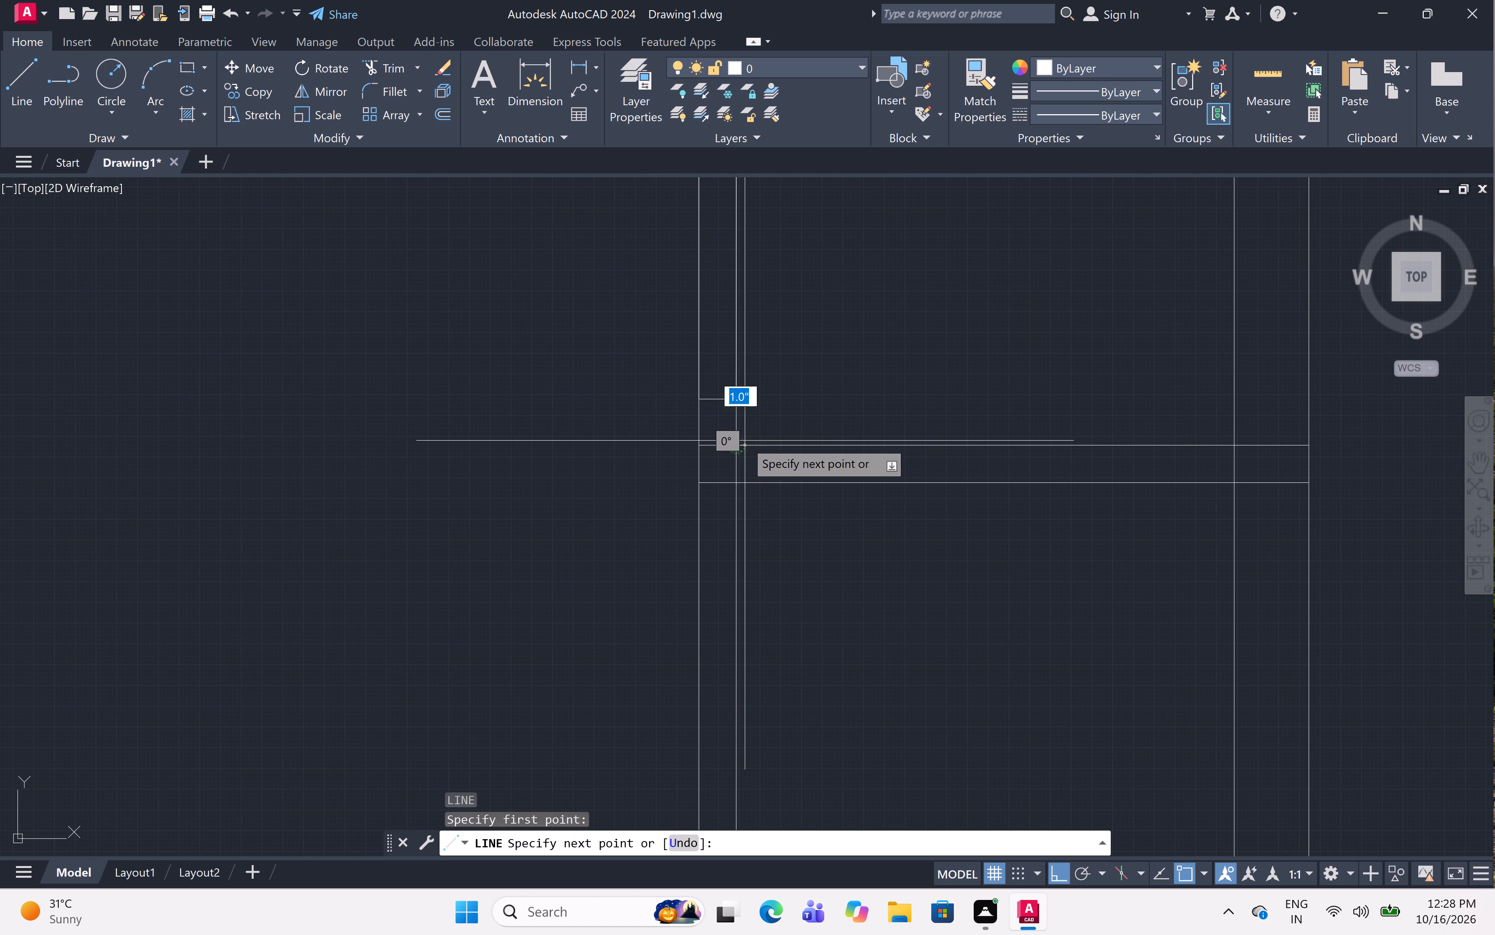
{"action": "key", "text": "1"}
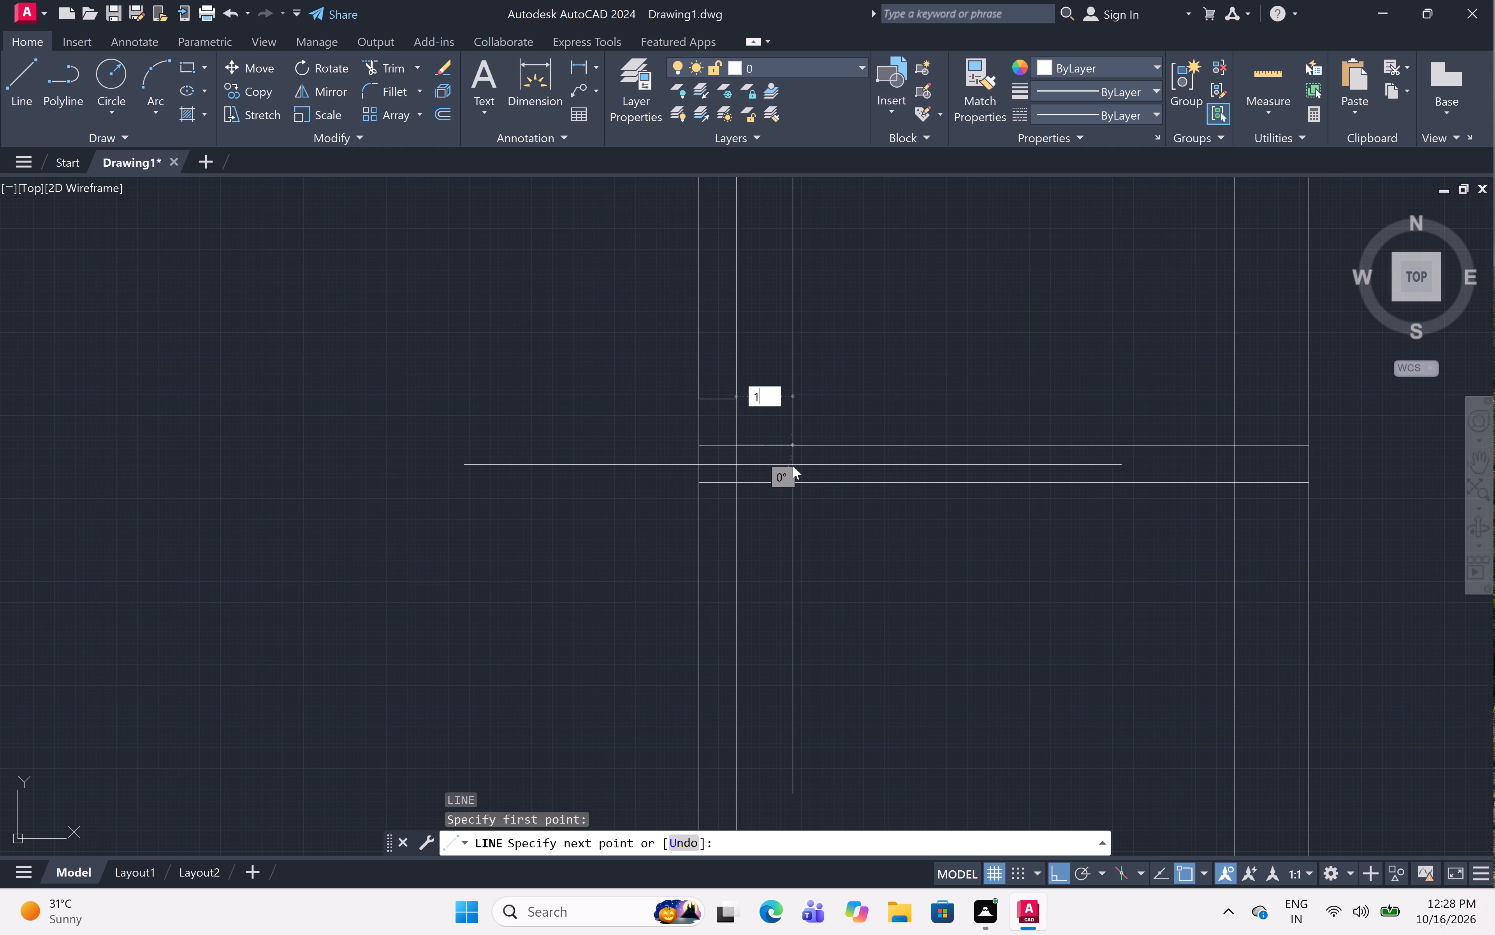
{"action": "key", "text": "shift+quotedbl"}
{"action": "key", "text": "space"}
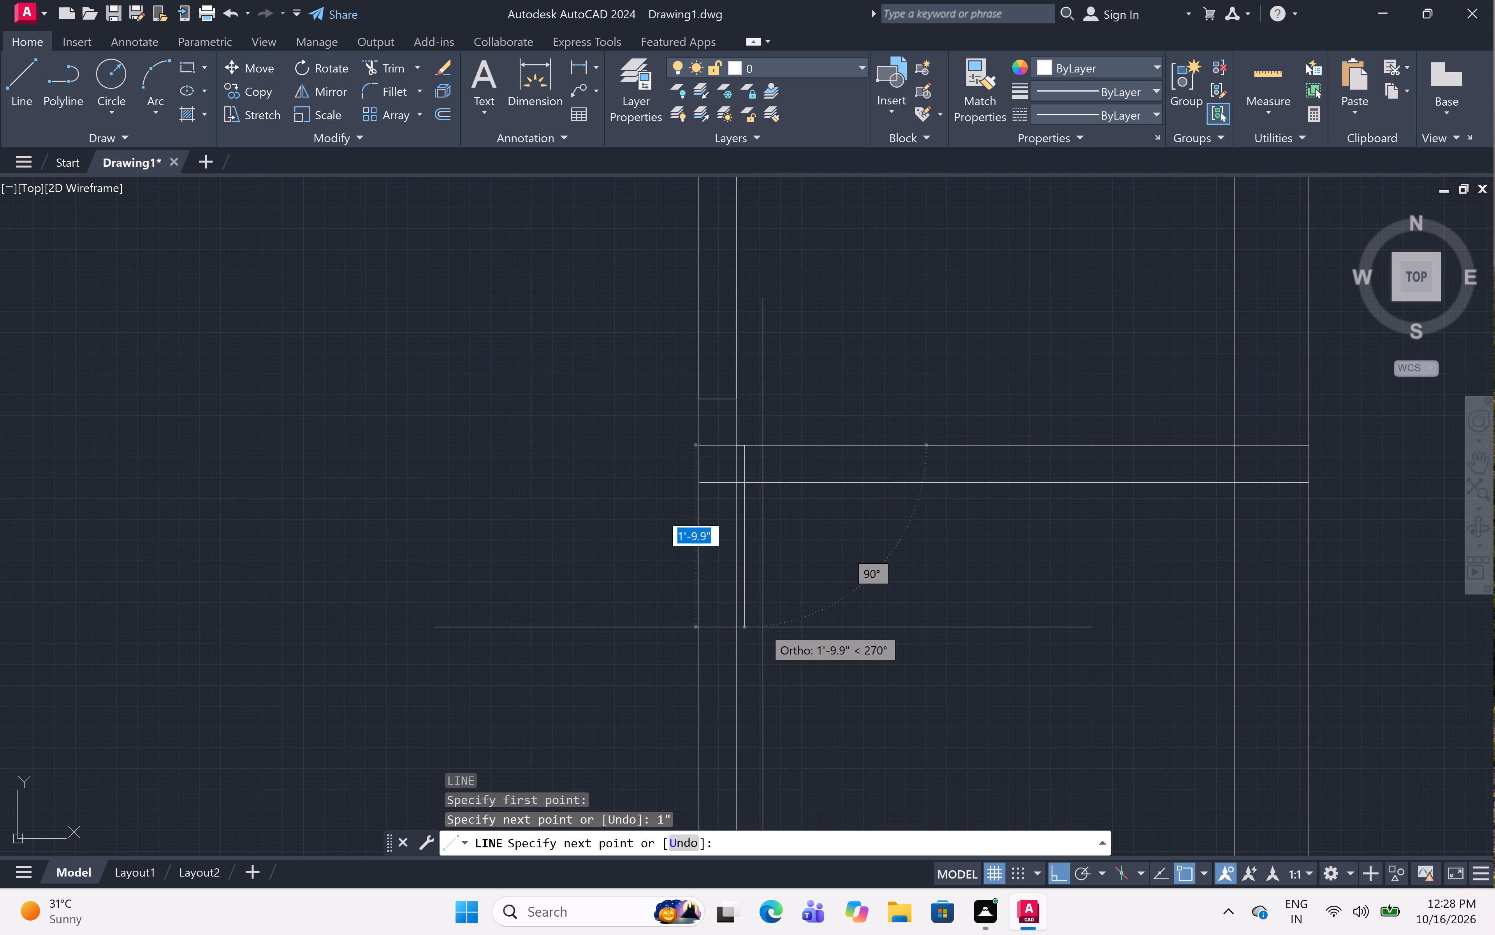
{"action": "key", "text": "3"}
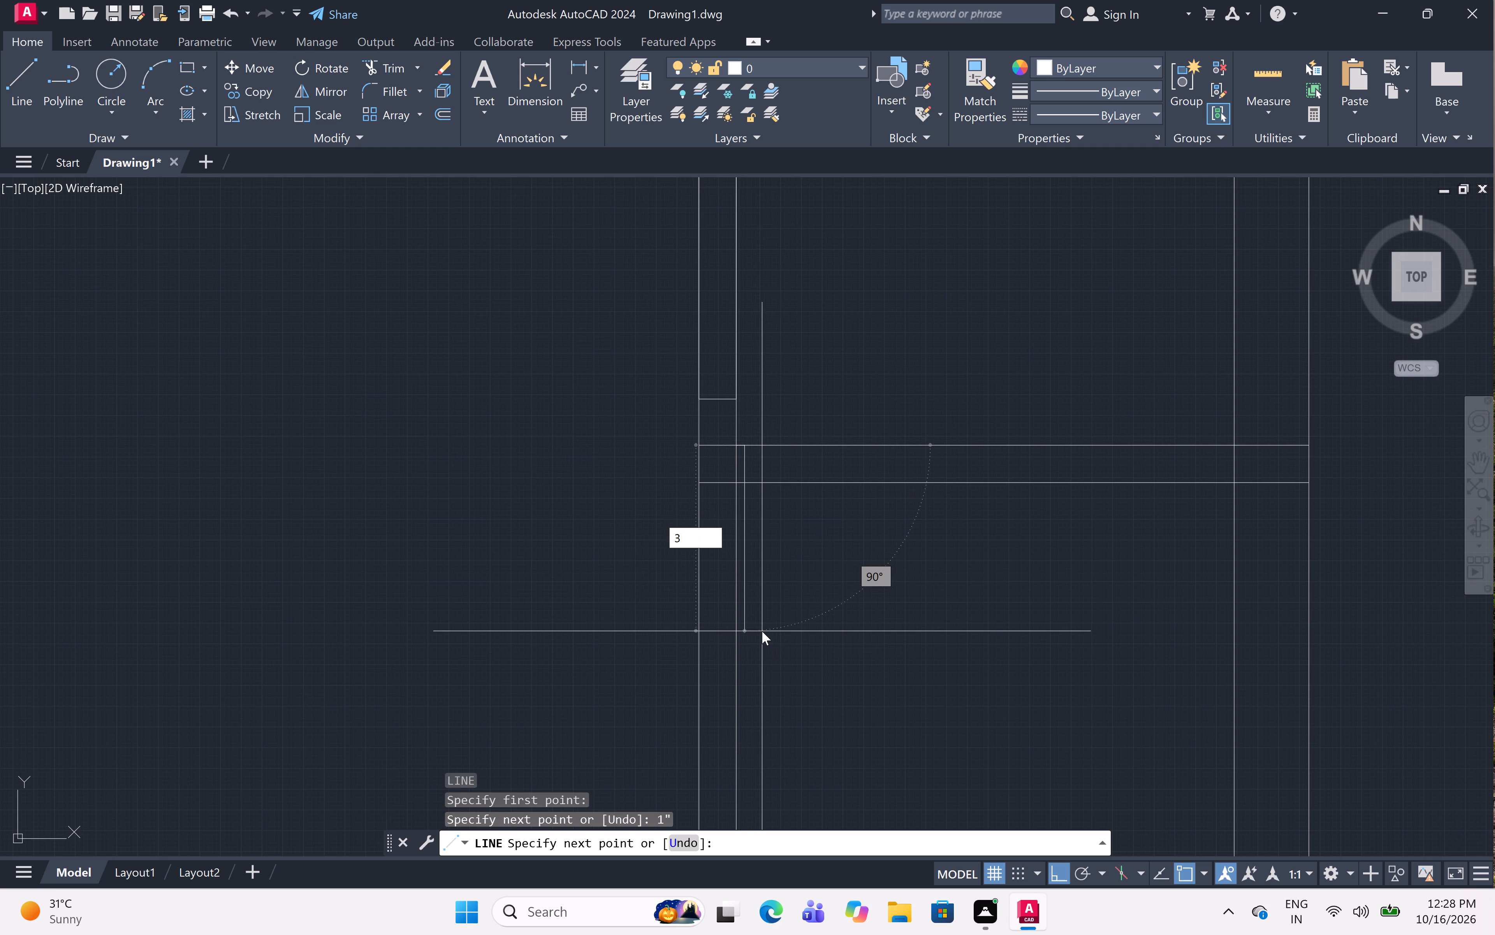
{"action": "key", "text": "apostrophe"}
{"action": "key", "text": "BackSpace"}
{"action": "key", "text": "BackSpace"}
{"action": "key", "text": "2"}
{"action": "type", "text": "'8\""}
{"action": "key", "text": "space"}
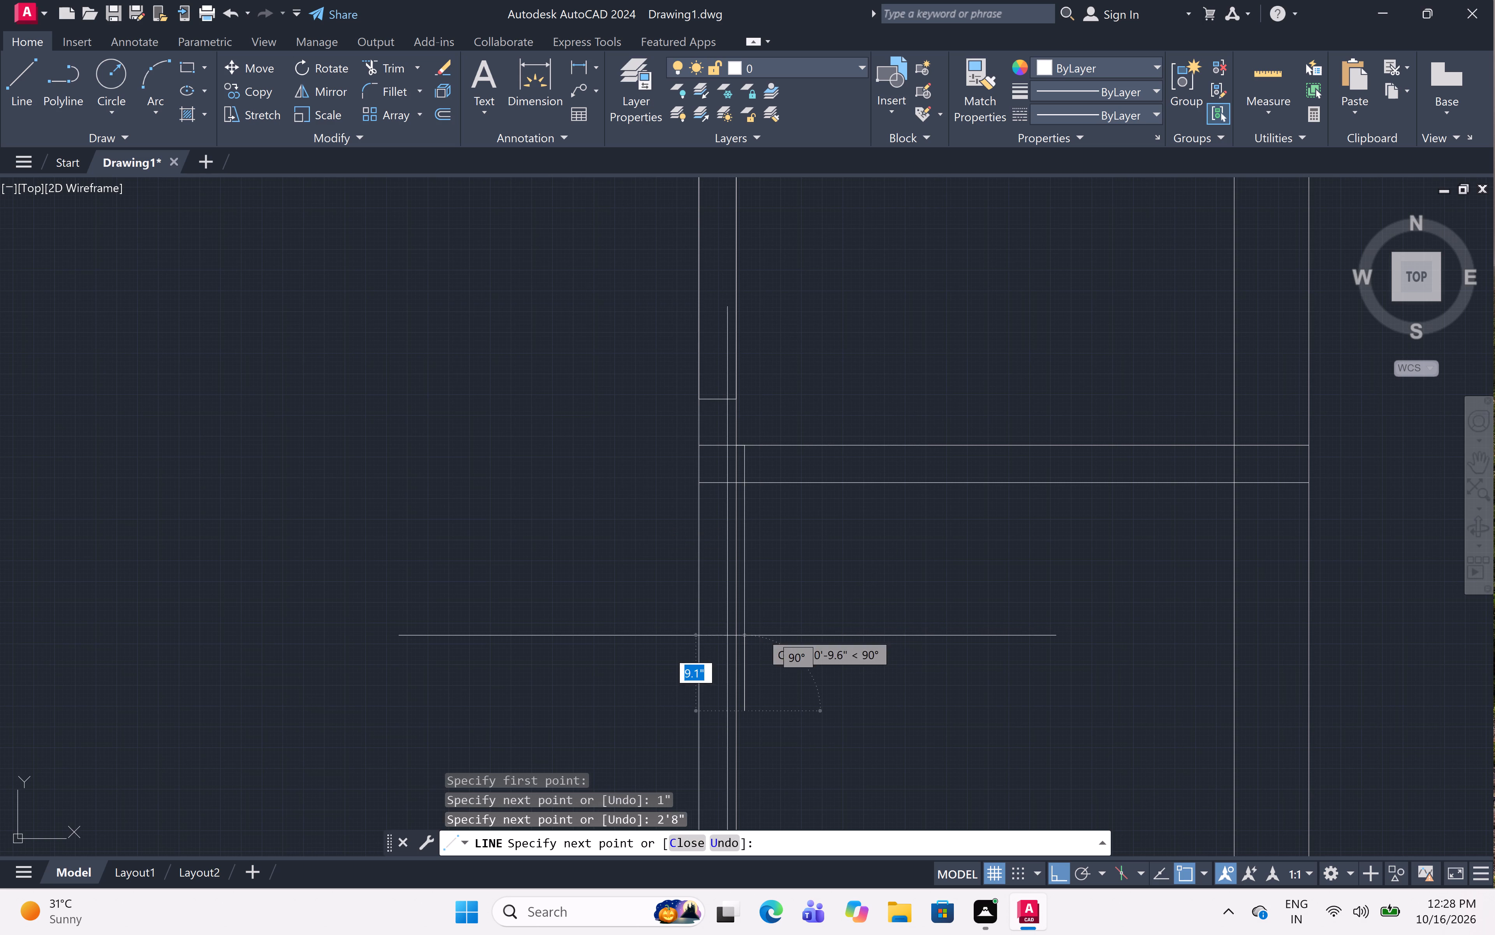
{"action": "left_click", "coordinate": [745, 446]}
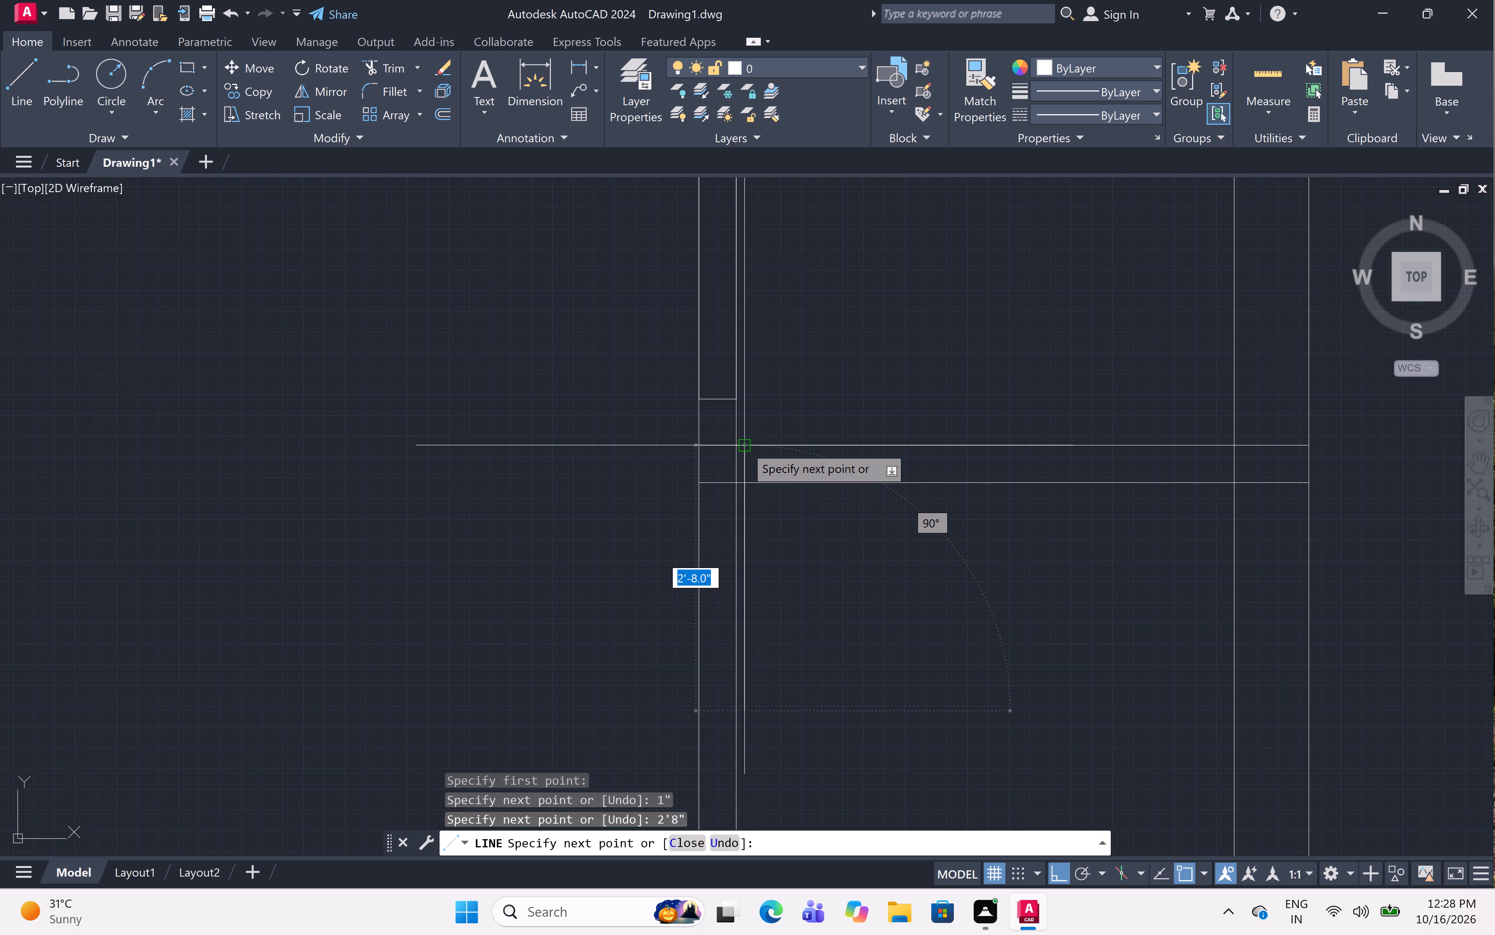
{"action": "type", "text": "2'8\""}
{"action": "key", "text": "space"}
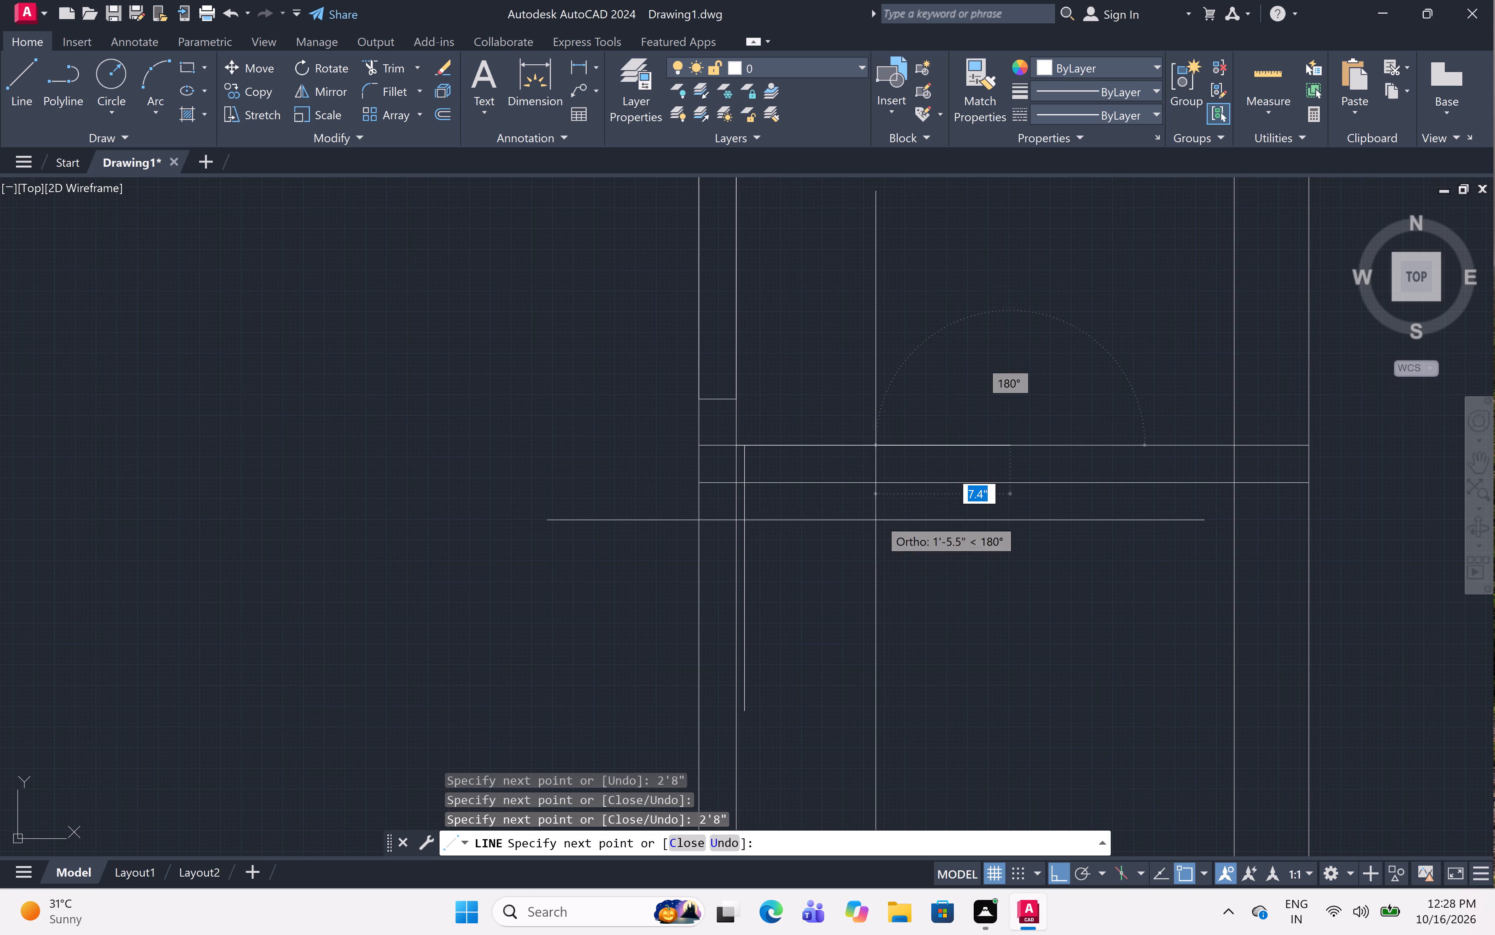
{"action": "left_click", "coordinate": [1019, 485]}
{"action": "key", "text": "Escape"}
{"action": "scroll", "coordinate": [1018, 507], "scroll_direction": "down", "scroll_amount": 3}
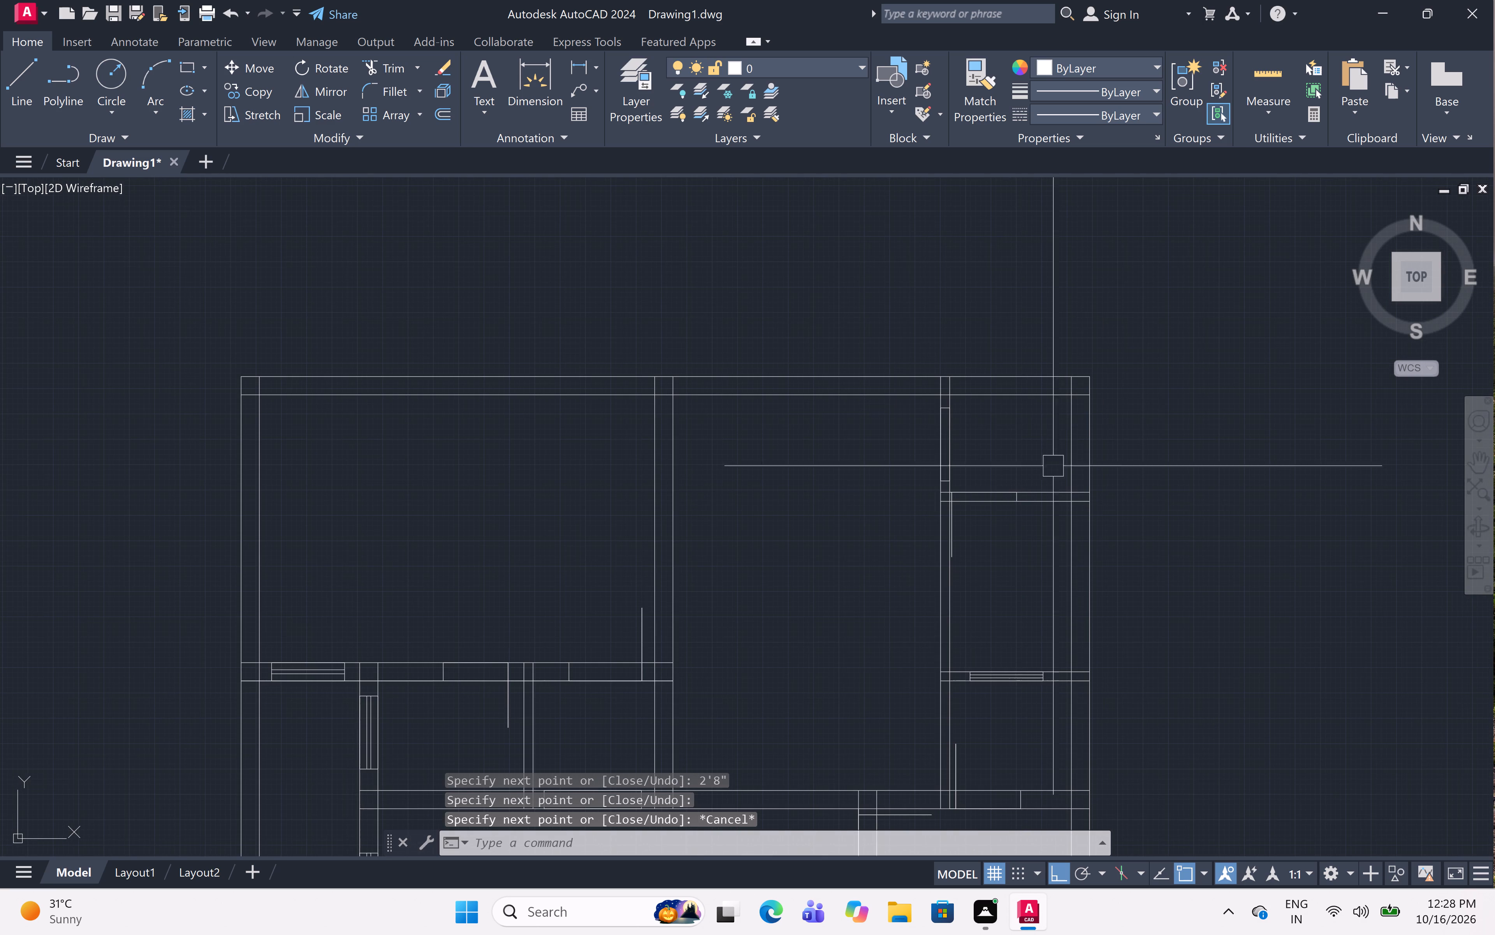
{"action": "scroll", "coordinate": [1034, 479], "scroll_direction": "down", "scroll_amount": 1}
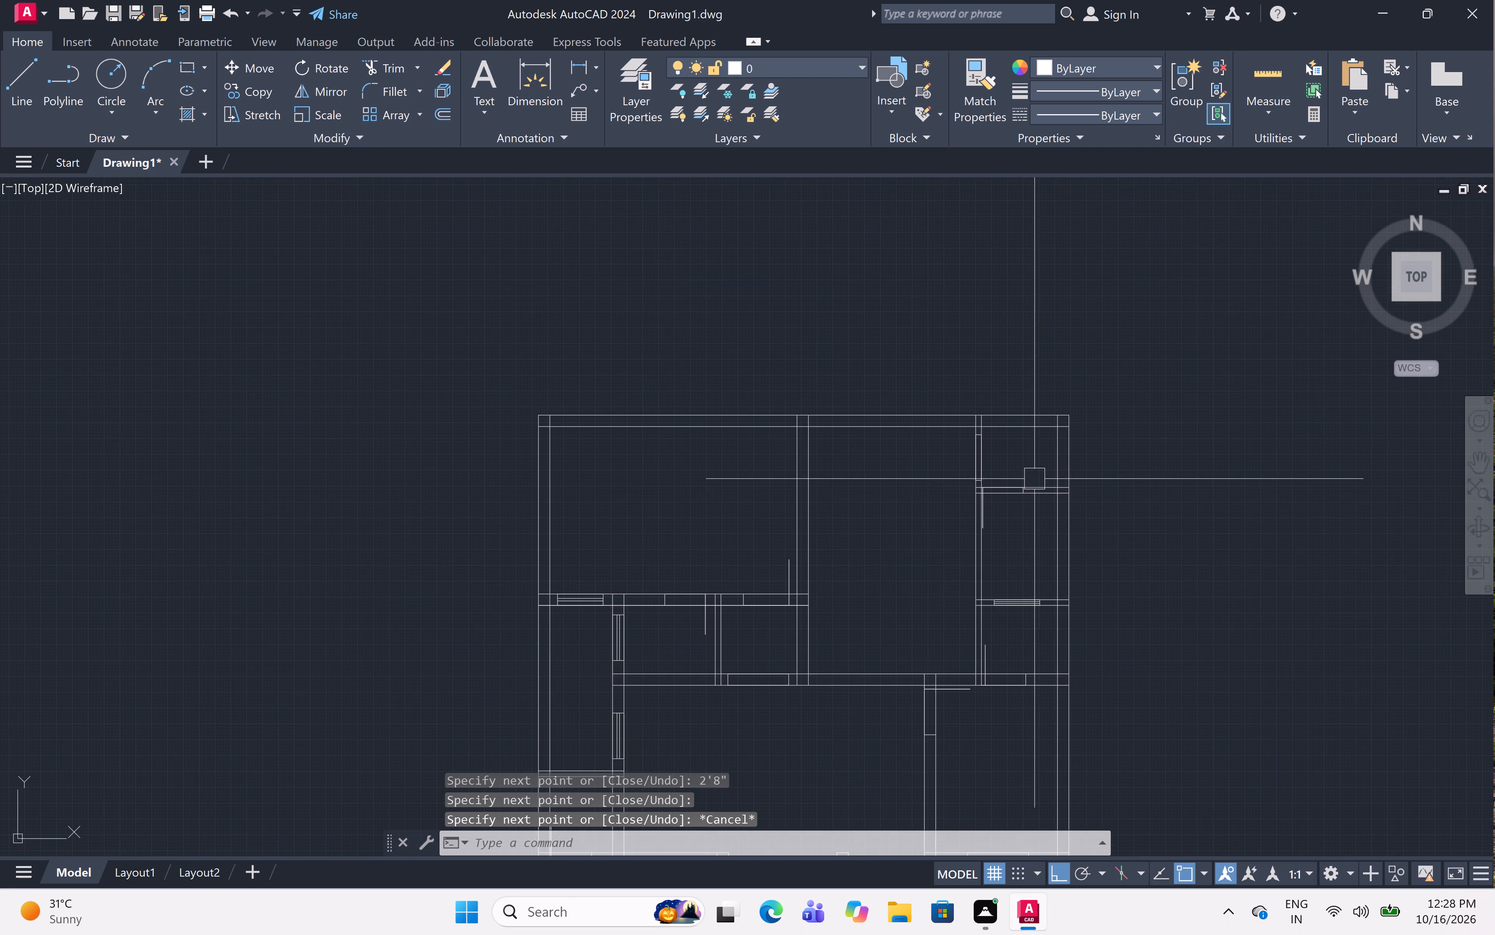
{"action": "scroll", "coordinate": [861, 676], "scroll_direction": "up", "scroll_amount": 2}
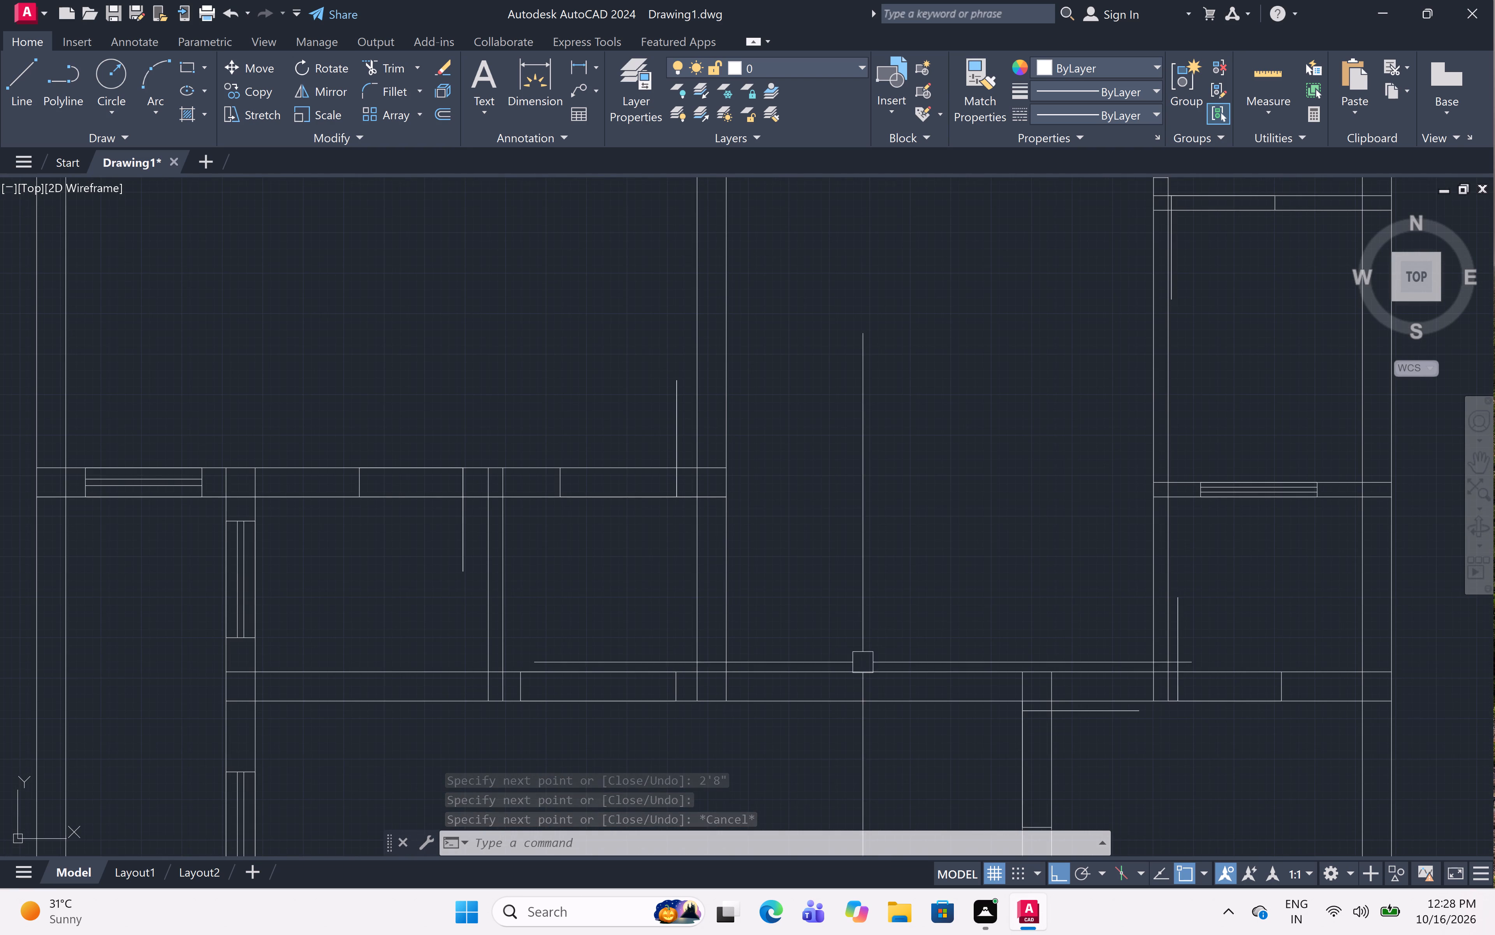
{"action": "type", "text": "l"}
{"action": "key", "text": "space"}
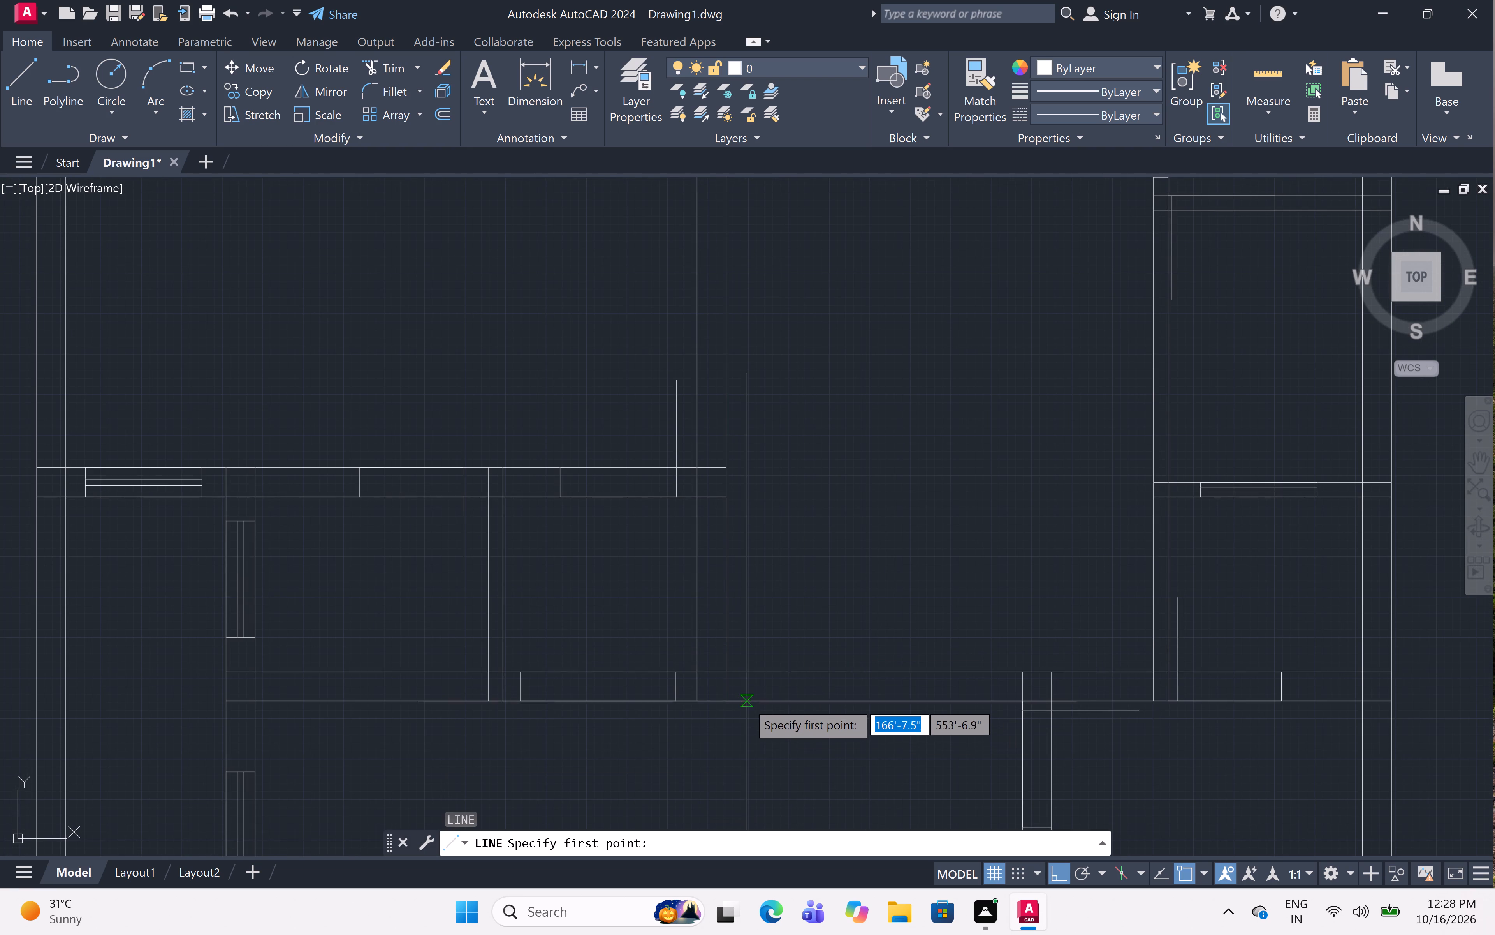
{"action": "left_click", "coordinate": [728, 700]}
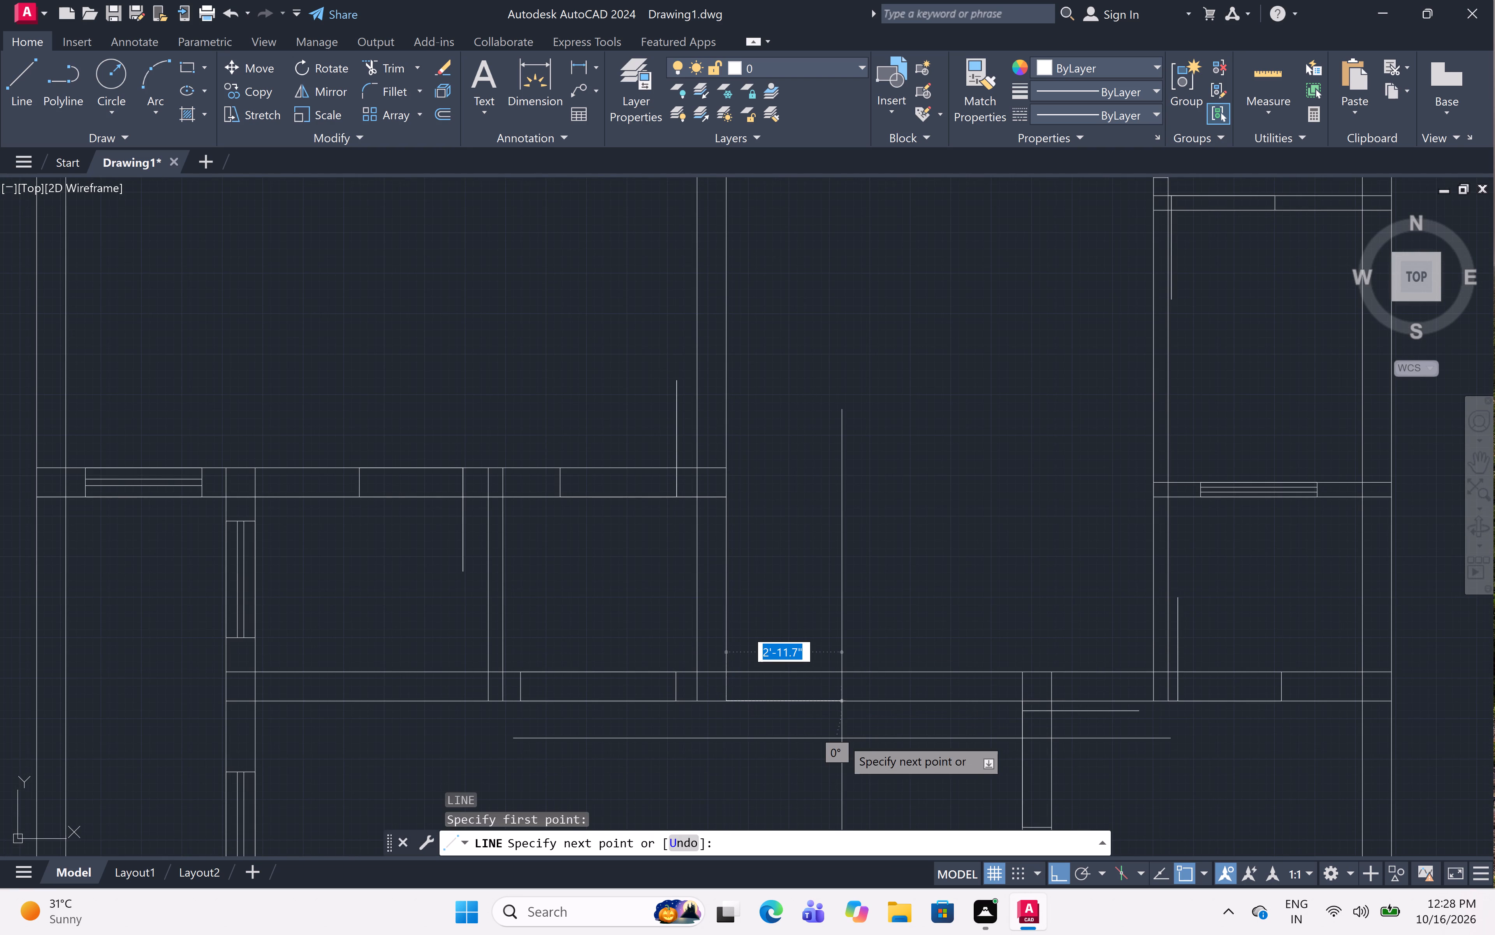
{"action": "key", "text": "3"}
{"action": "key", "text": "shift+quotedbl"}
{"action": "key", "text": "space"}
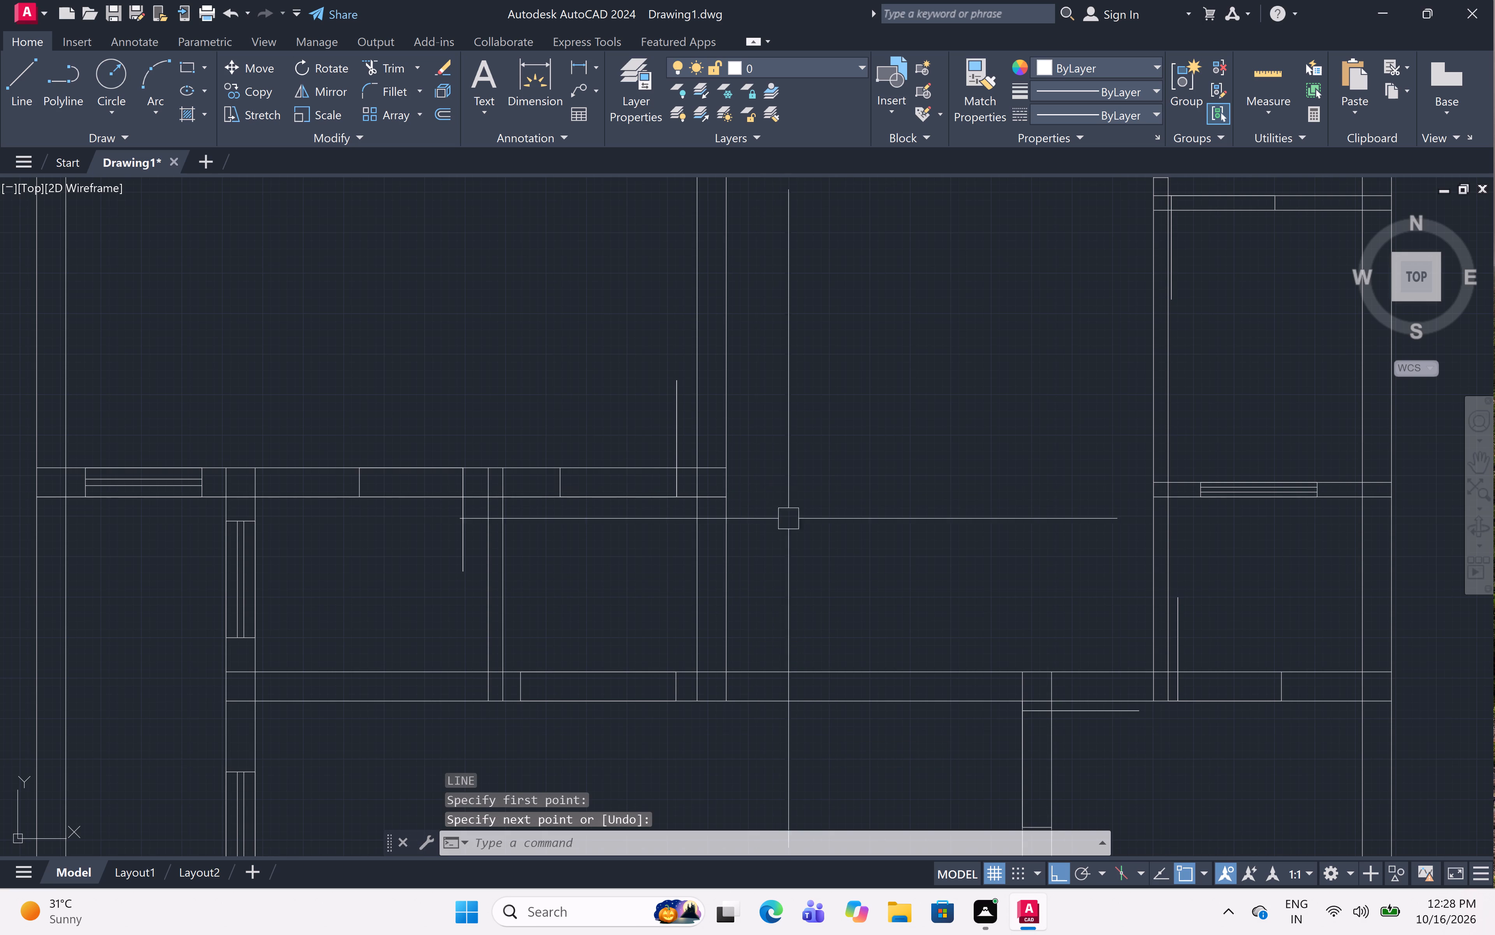
At the upper-middle room's lower-left corner, from the bottom wall's lower face, draw a 3" segment rightward, a 3' leaf upward and a 3' opening rightward with jamb line.
{"action": "key", "text": "l"}
{"action": "key", "text": "space"}
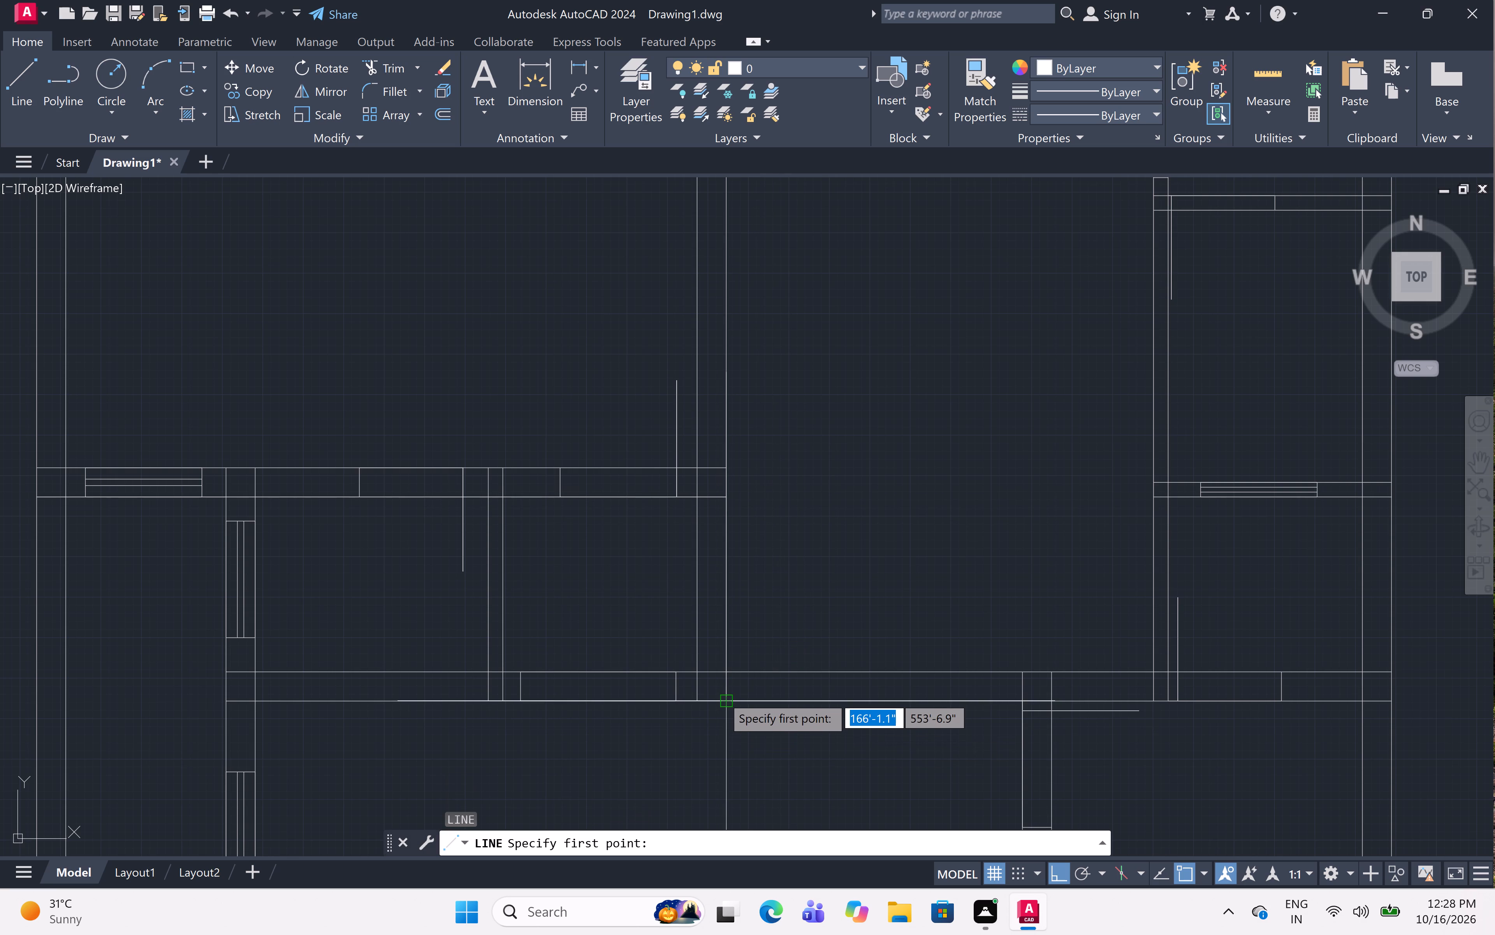
{"action": "left_click", "coordinate": [723, 695]}
{"action": "key", "text": "3"}
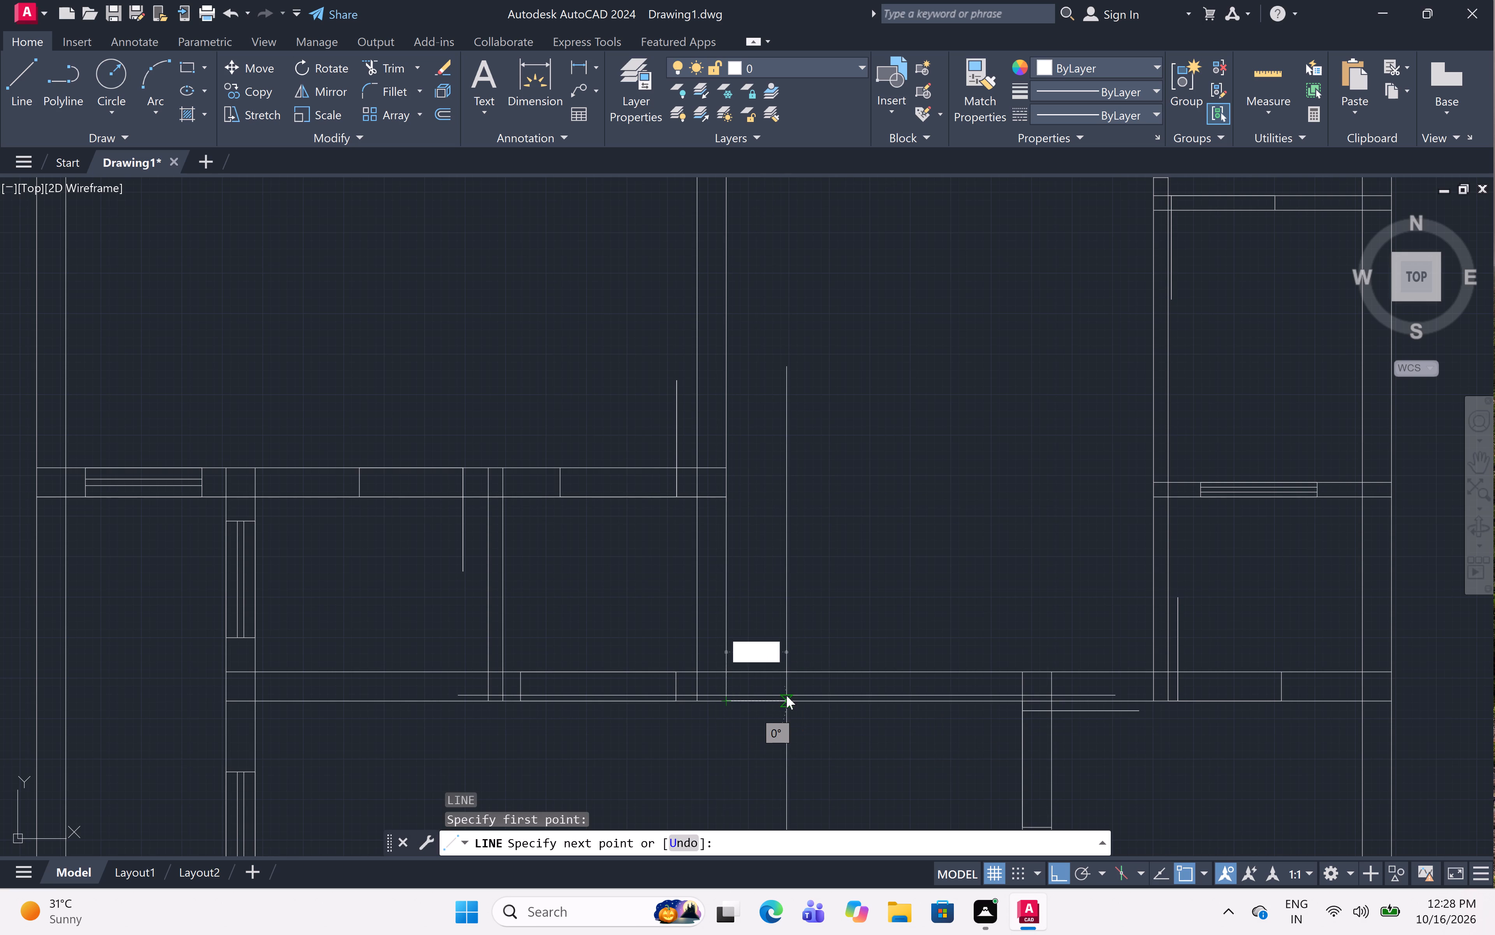
{"action": "type", "text": "\""}
{"action": "key", "text": "space"}
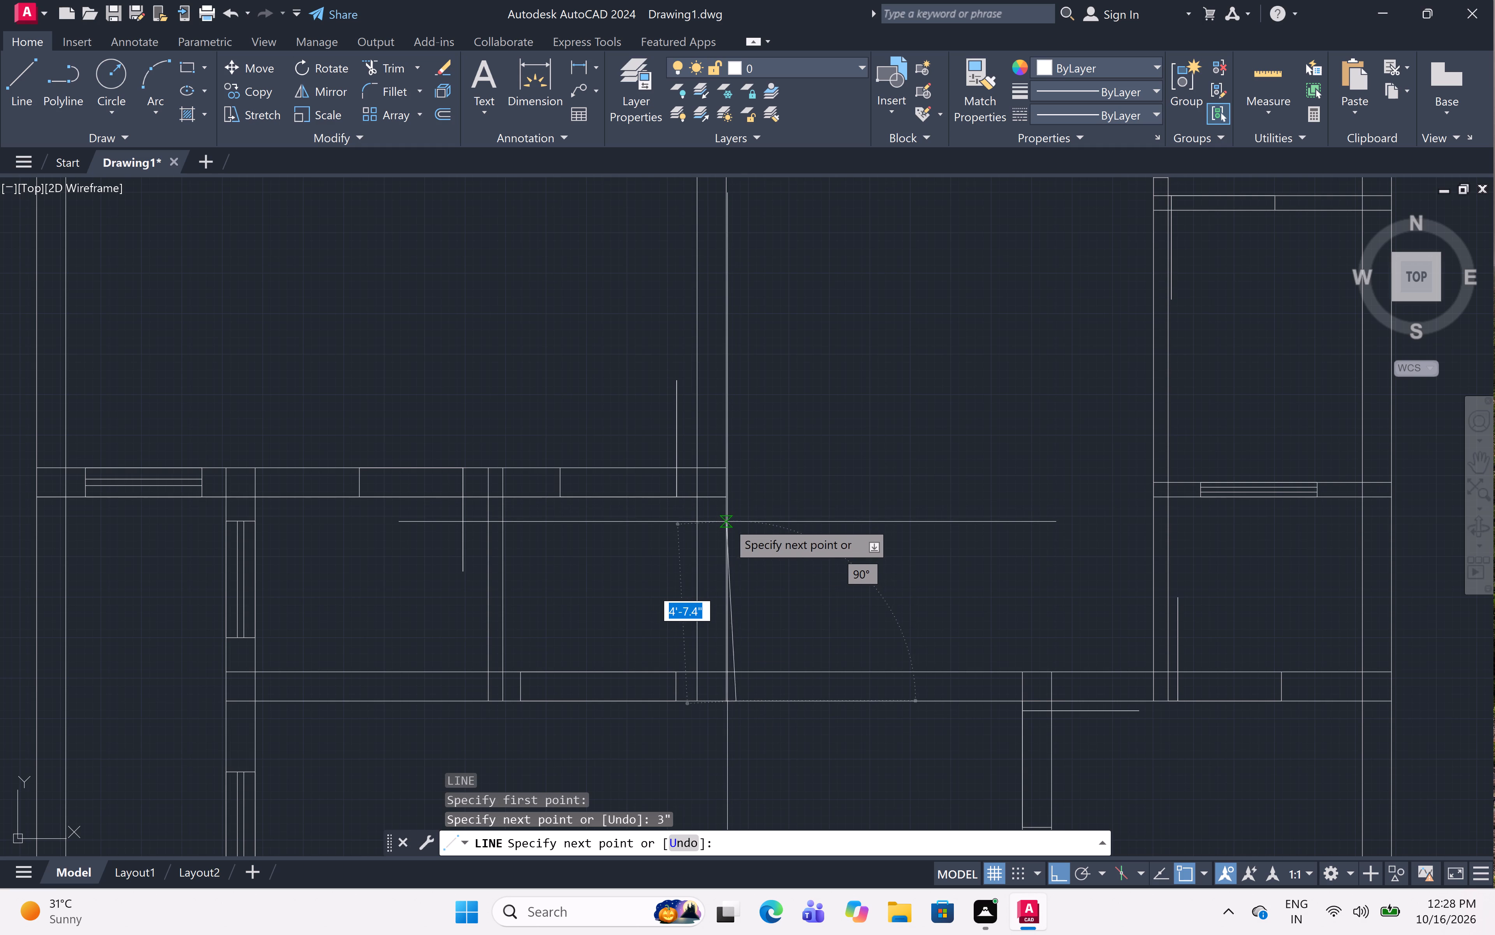
{"action": "key", "text": "3"}
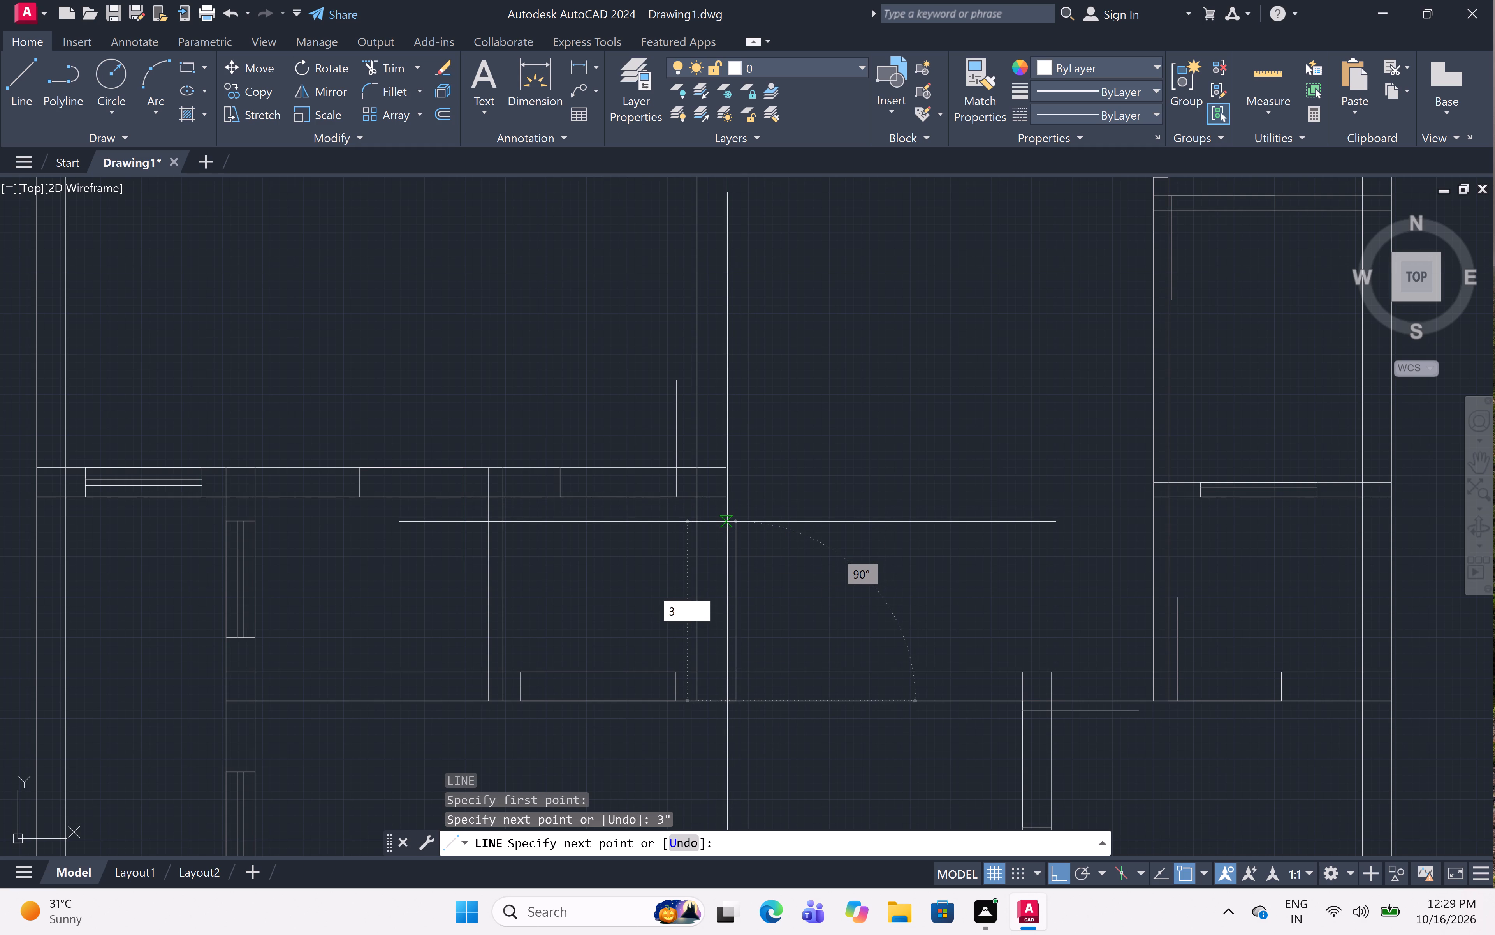
{"action": "type", "text": "'"}
{"action": "key", "text": "space"}
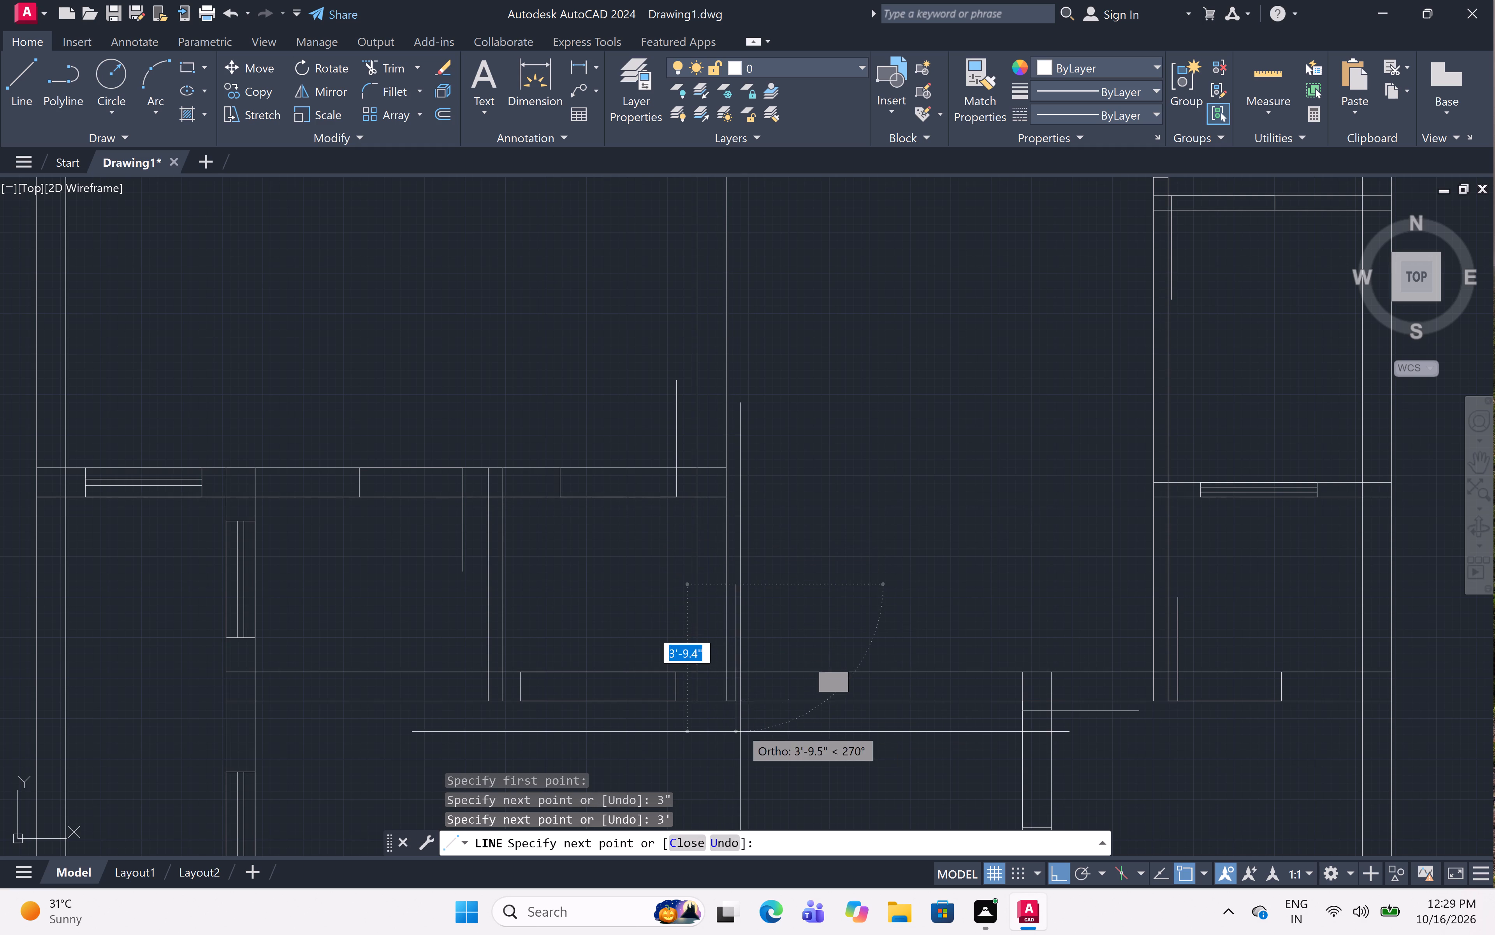
{"action": "scroll", "coordinate": [739, 702], "scroll_direction": "up", "scroll_amount": 2}
{"action": "left_click", "coordinate": [727, 696]}
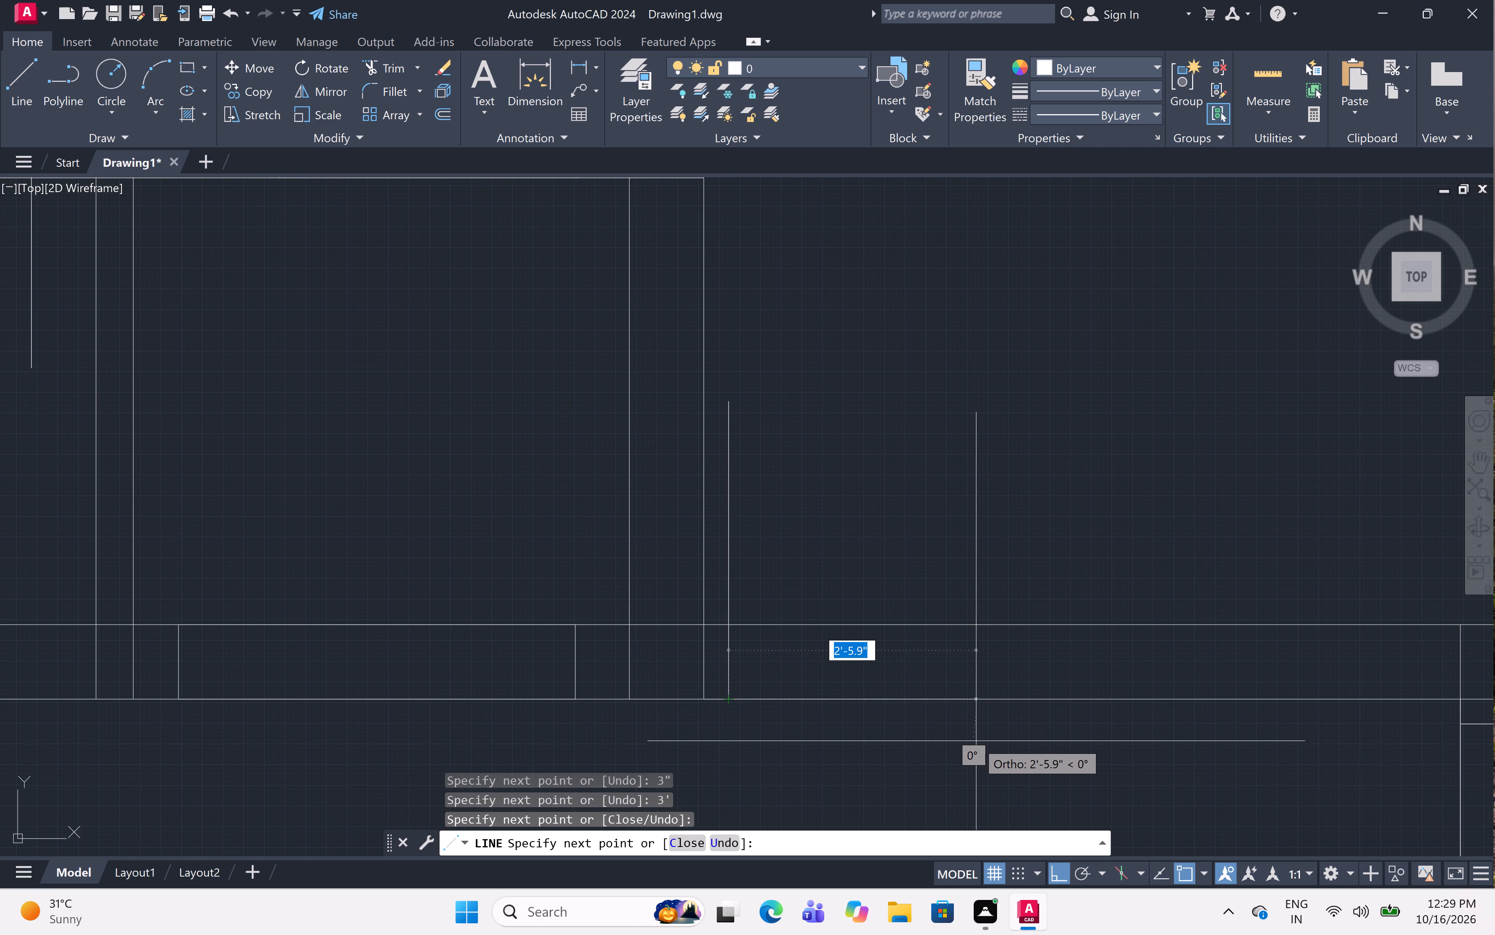
{"action": "key", "text": "3"}
{"action": "type", "text": "'"}
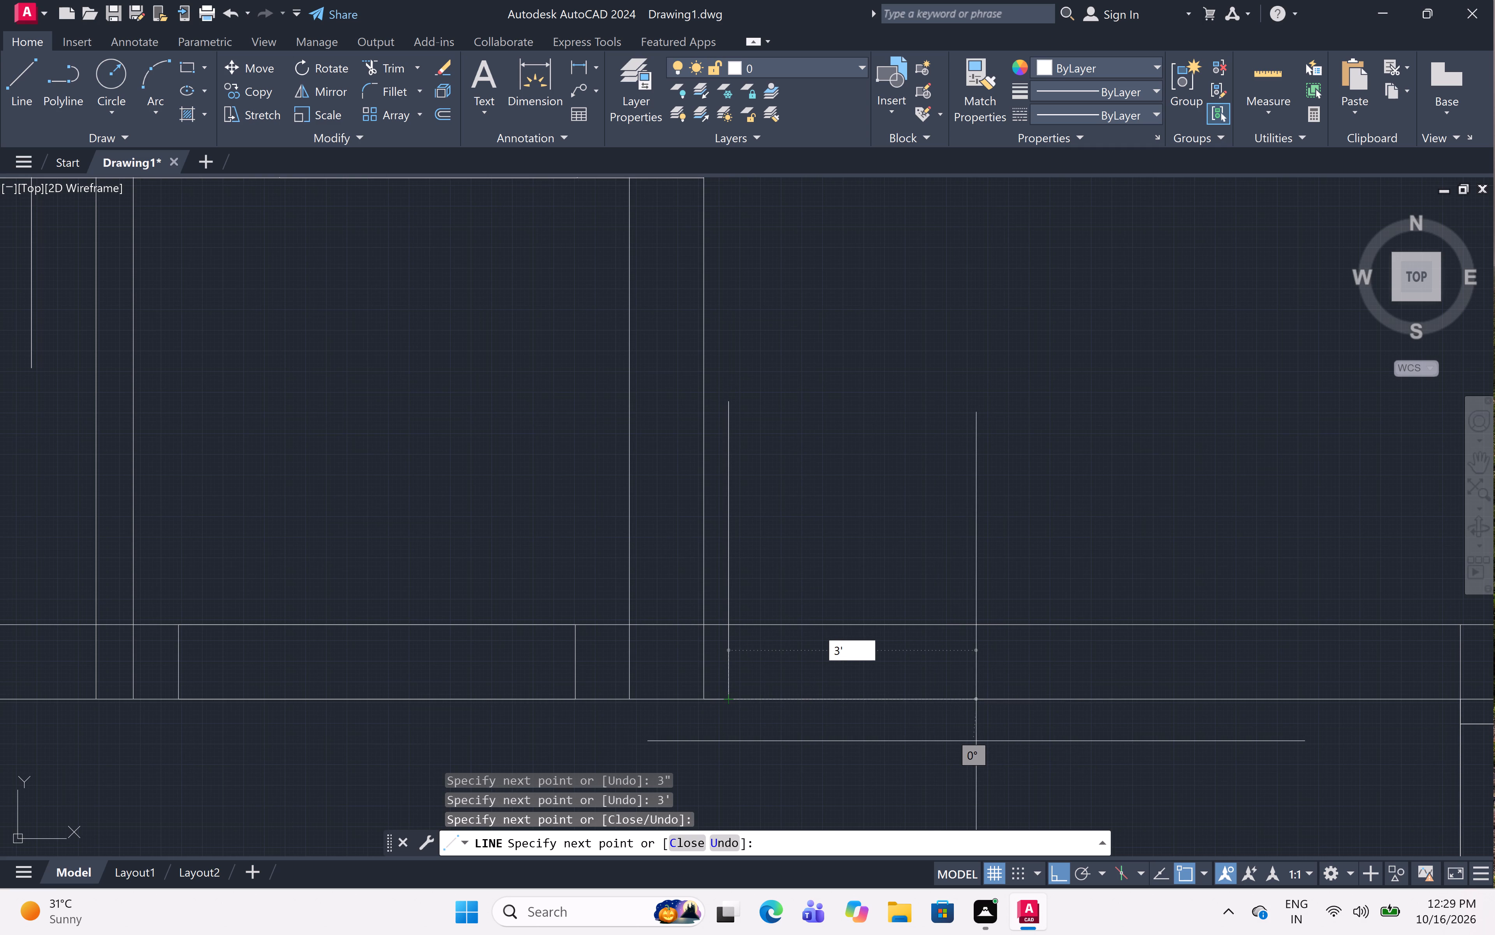
{"action": "key", "text": "space"}
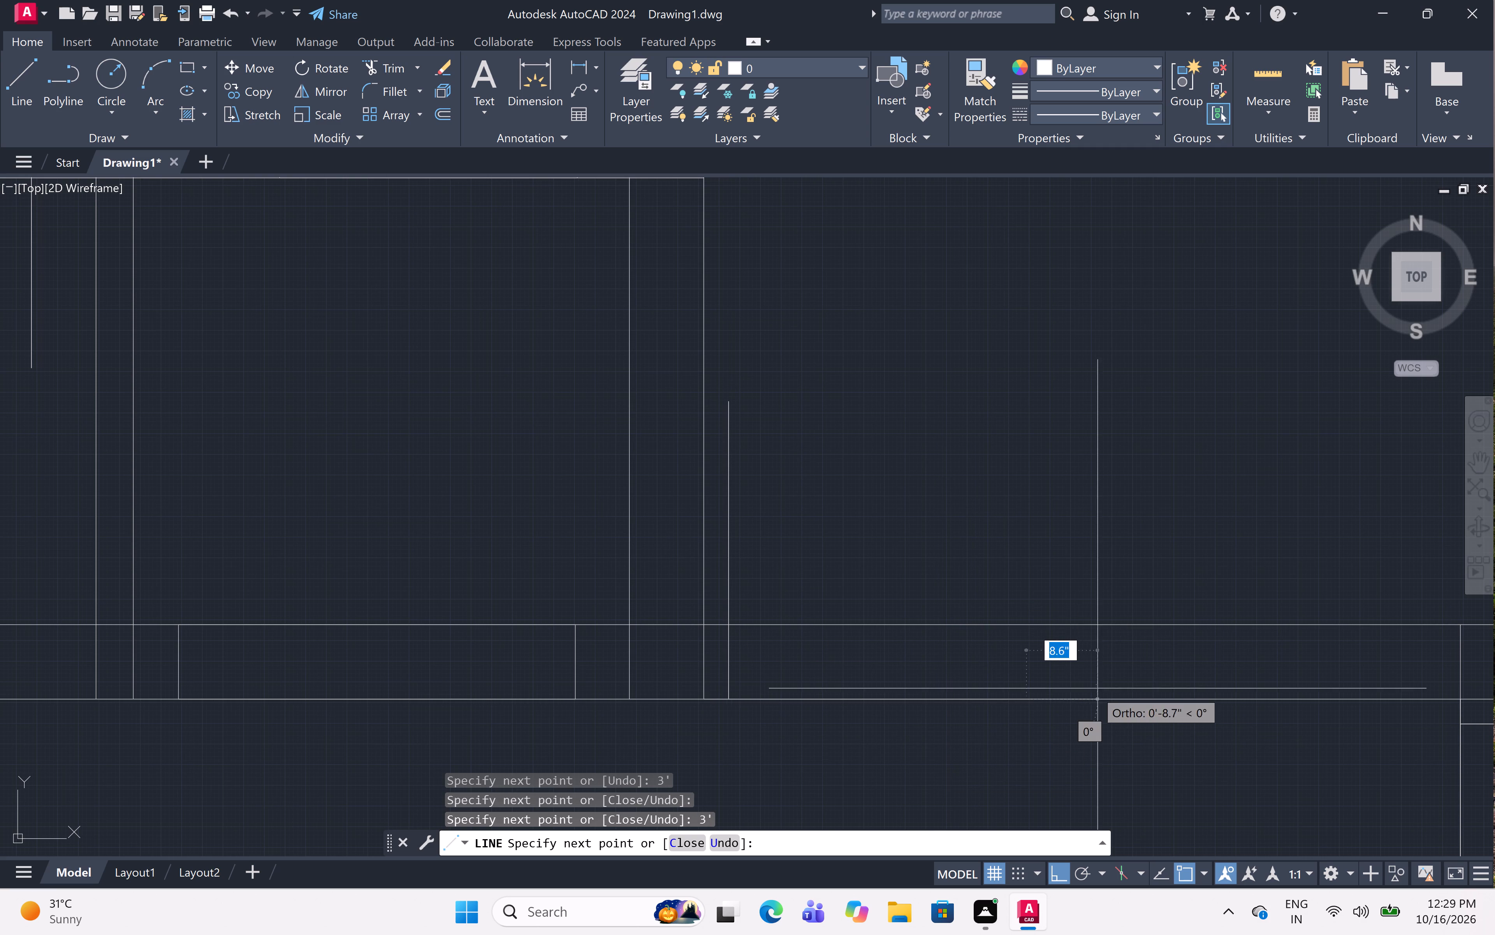
{"action": "left_click", "coordinate": [1027, 628]}
{"action": "key", "text": "Escape"}
Using Start, End, Direction, draw the upper-left room's bottom-wall door swing arc from the leaf's top to the jamb's upper end, tangent leftward.
{"action": "scroll", "coordinate": [960, 555], "scroll_direction": "down", "scroll_amount": 4}
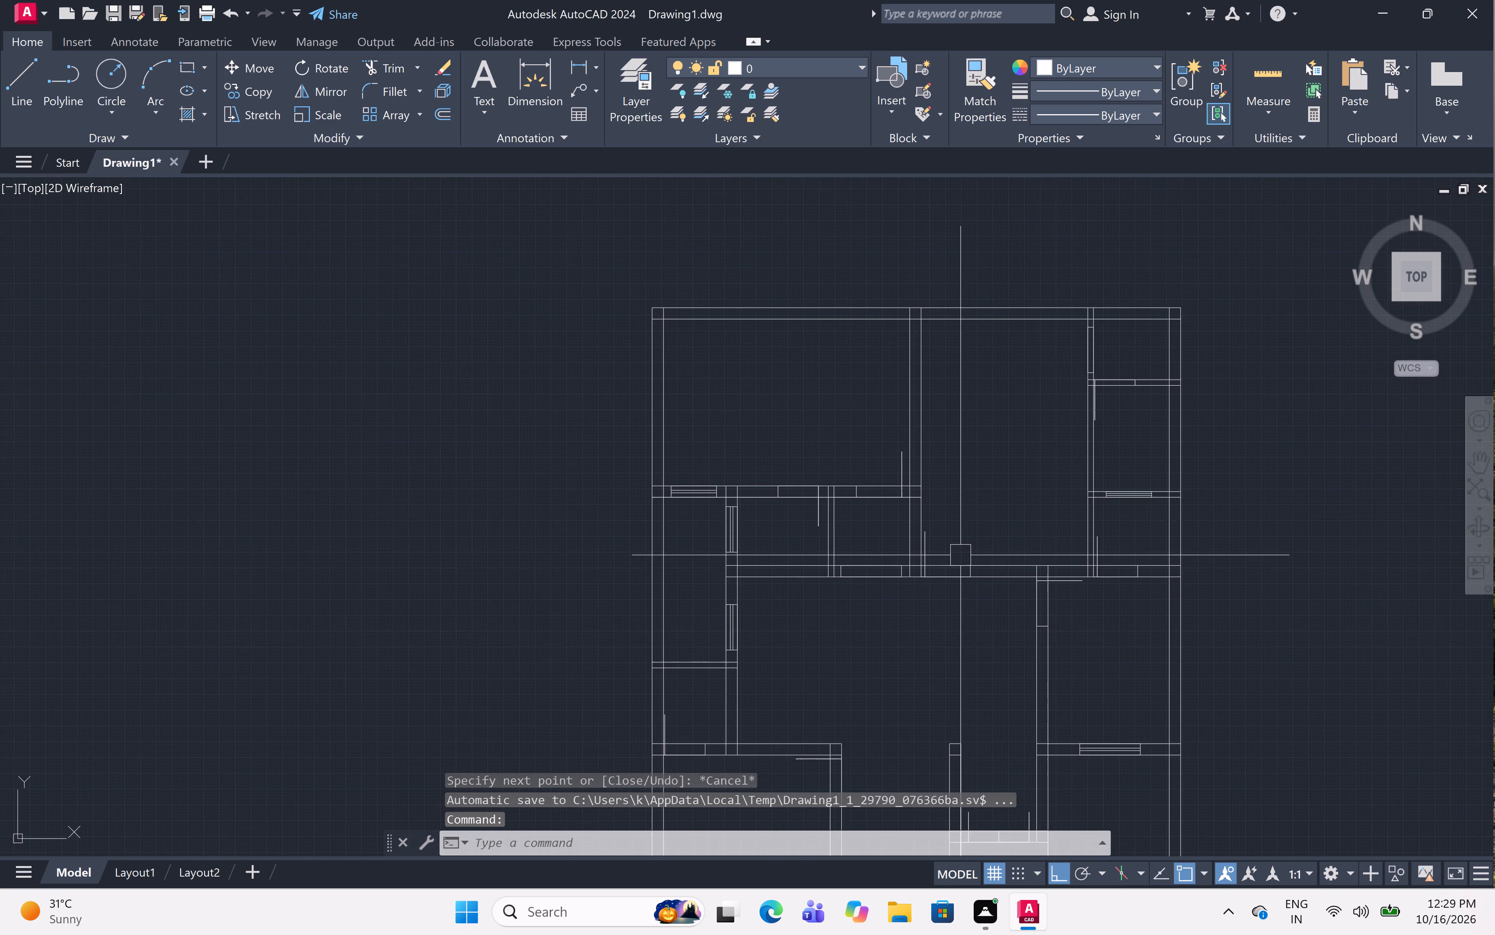
{"action": "scroll", "coordinate": [960, 556], "scroll_direction": "down", "scroll_amount": 2}
{"action": "middle_click_drag", "start_coordinate": [960, 624], "coordinate": [958, 551]}
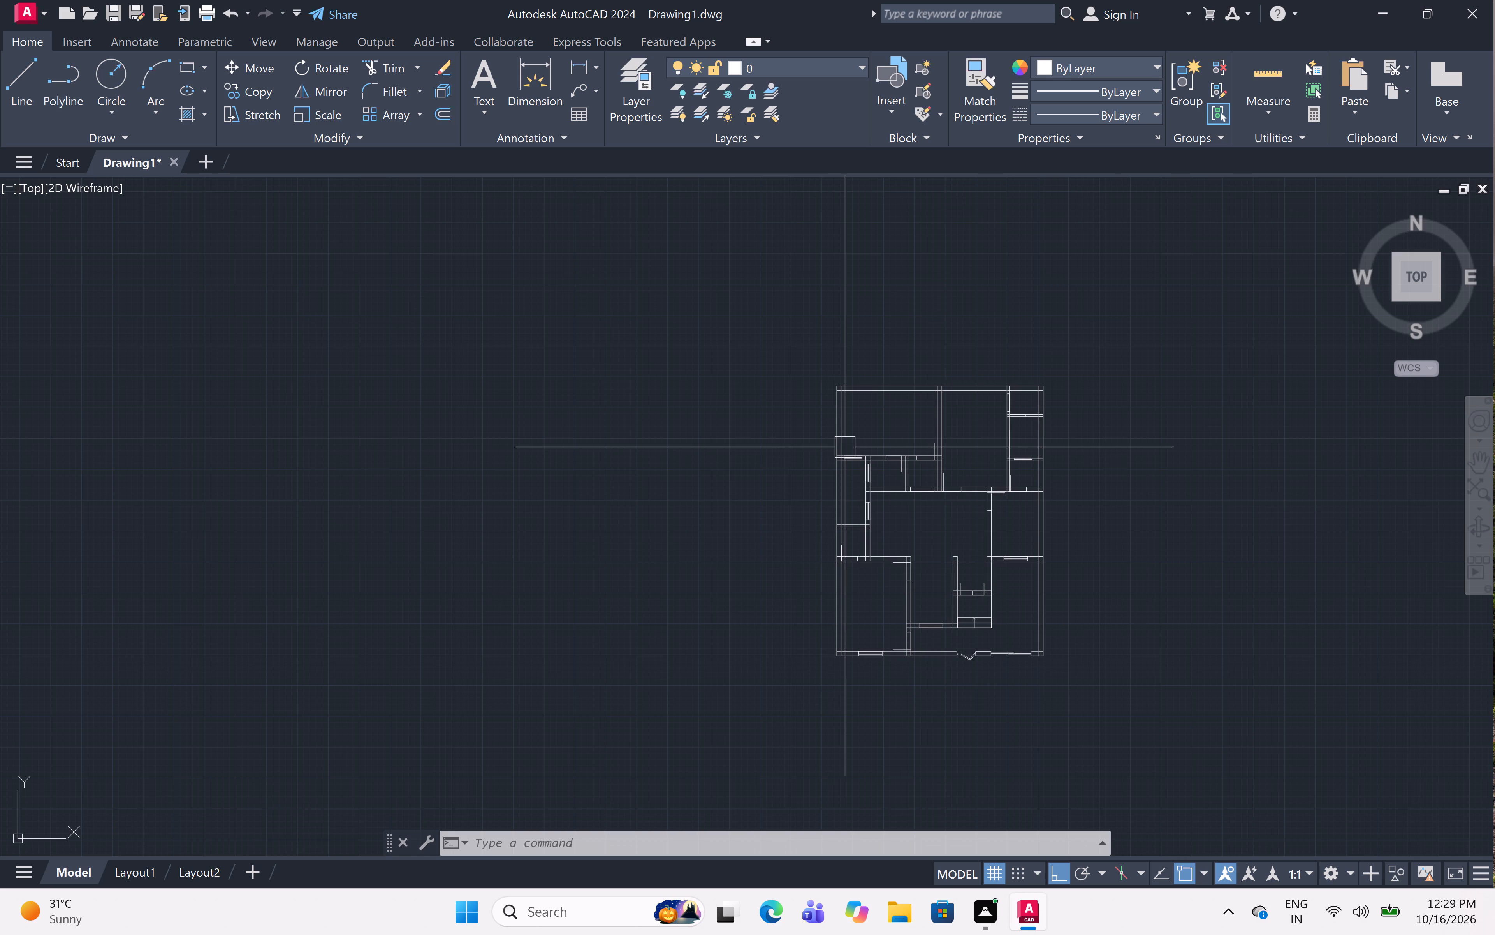
{"action": "scroll", "coordinate": [932, 443], "scroll_direction": "up", "scroll_amount": 4}
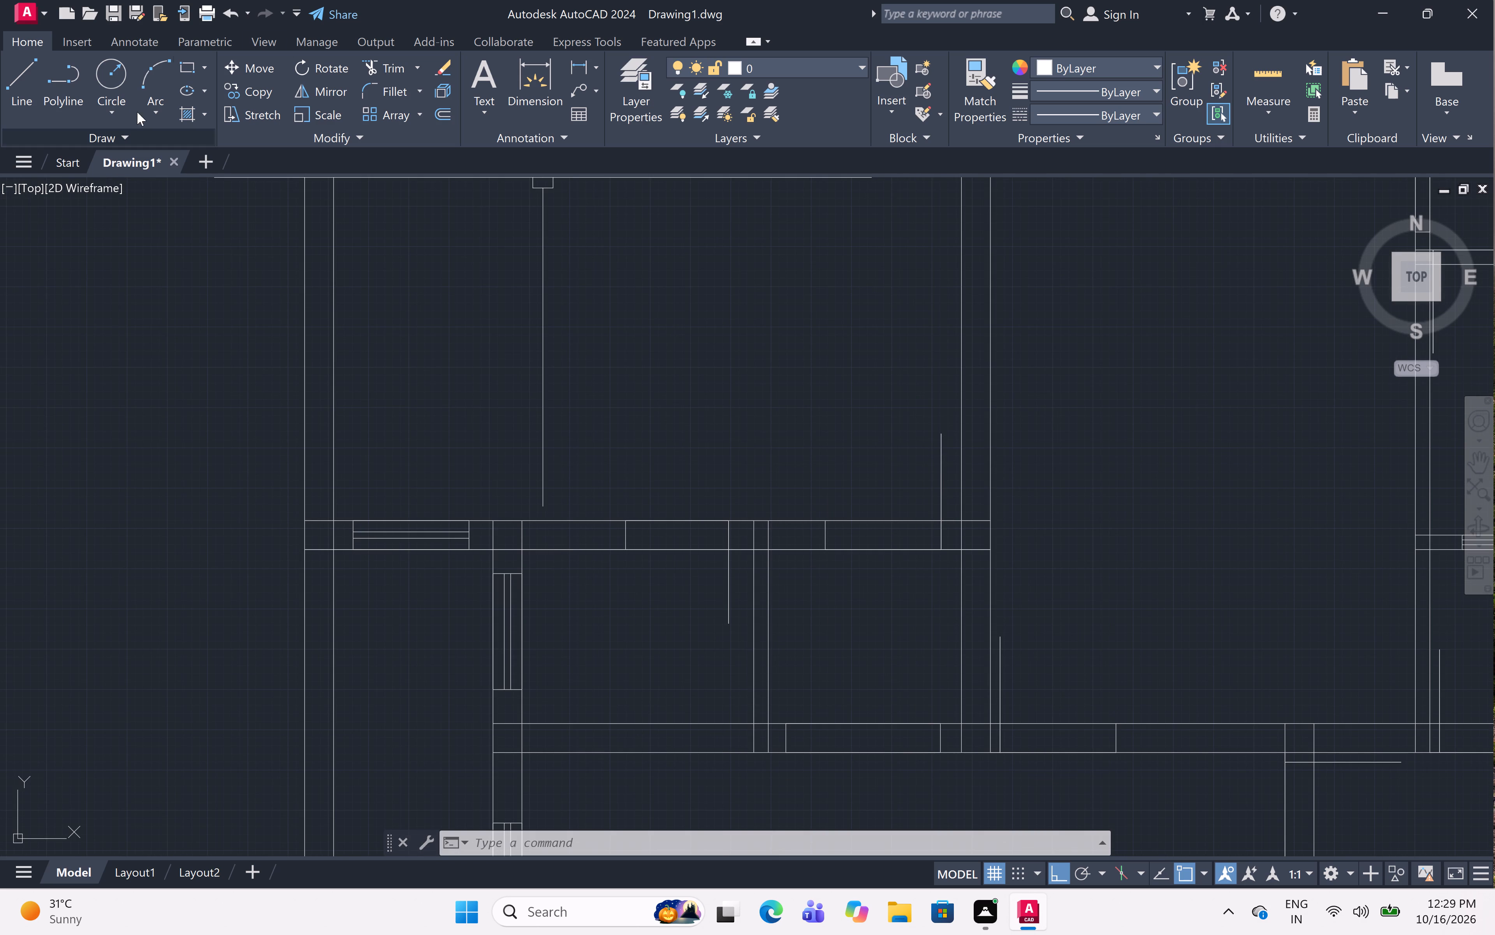
{"action": "left_click", "coordinate": [155, 107]}
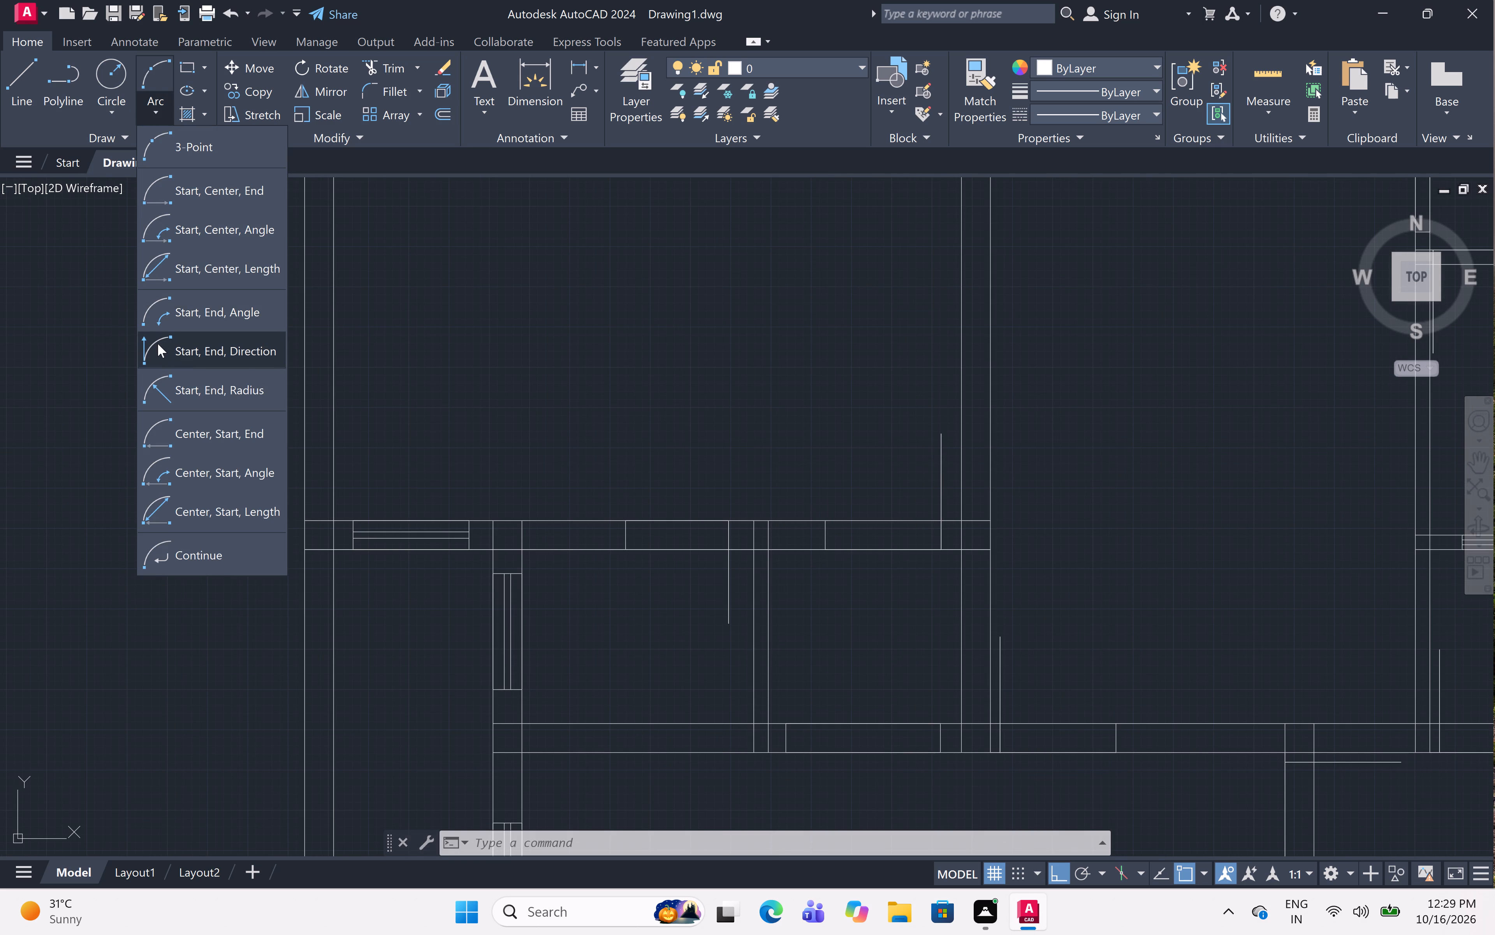
{"action": "left_click", "coordinate": [156, 341]}
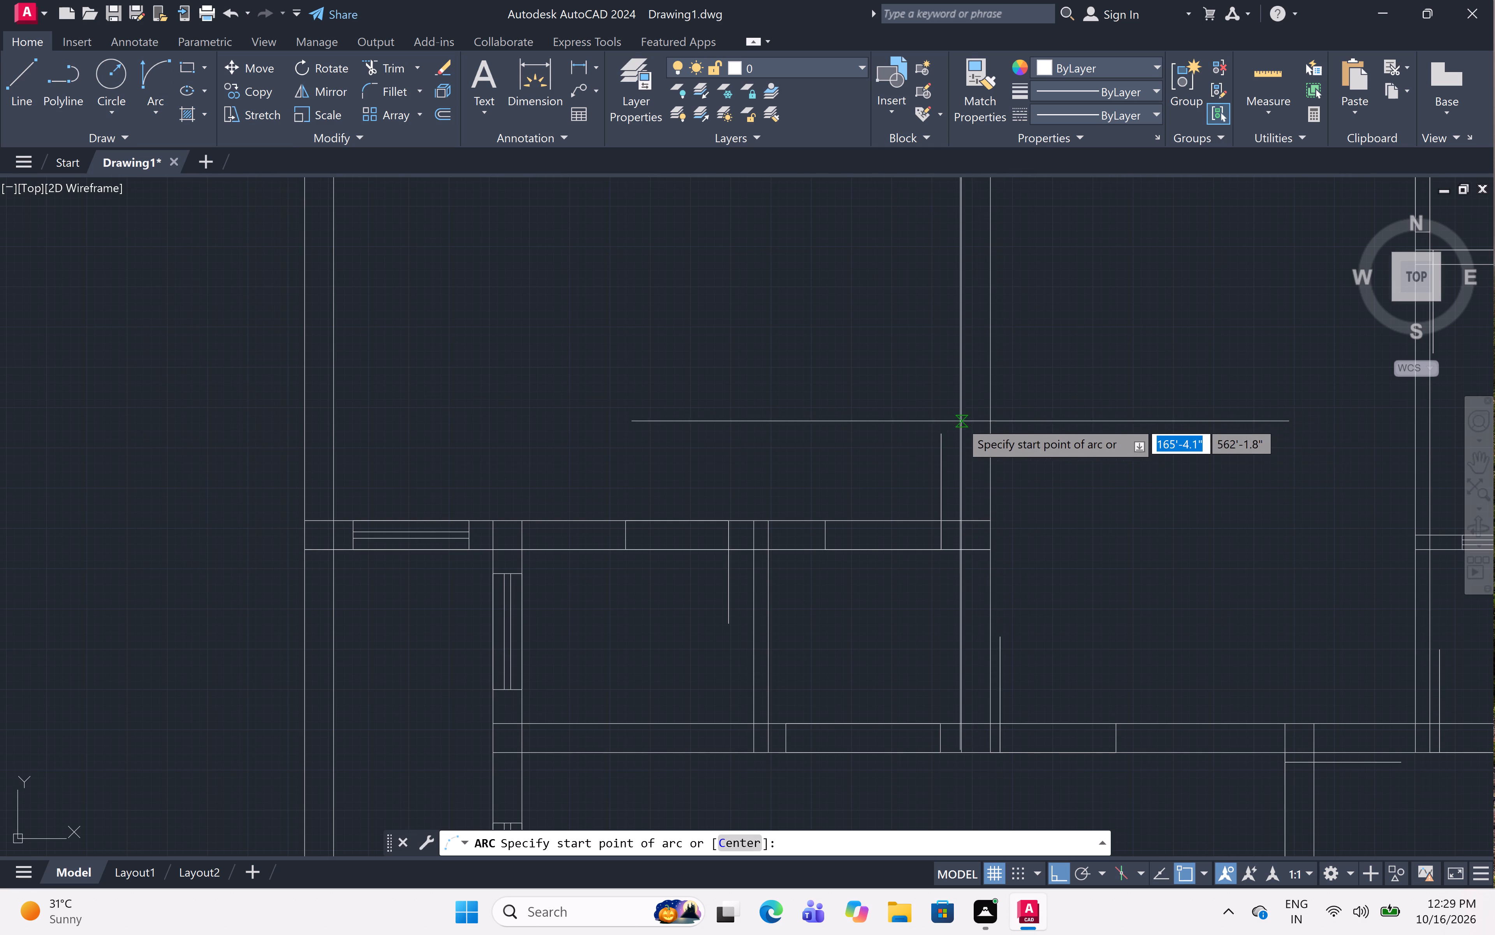
{"action": "scroll", "coordinate": [959, 422], "scroll_direction": "up", "scroll_amount": 1}
{"action": "left_click", "coordinate": [929, 446]}
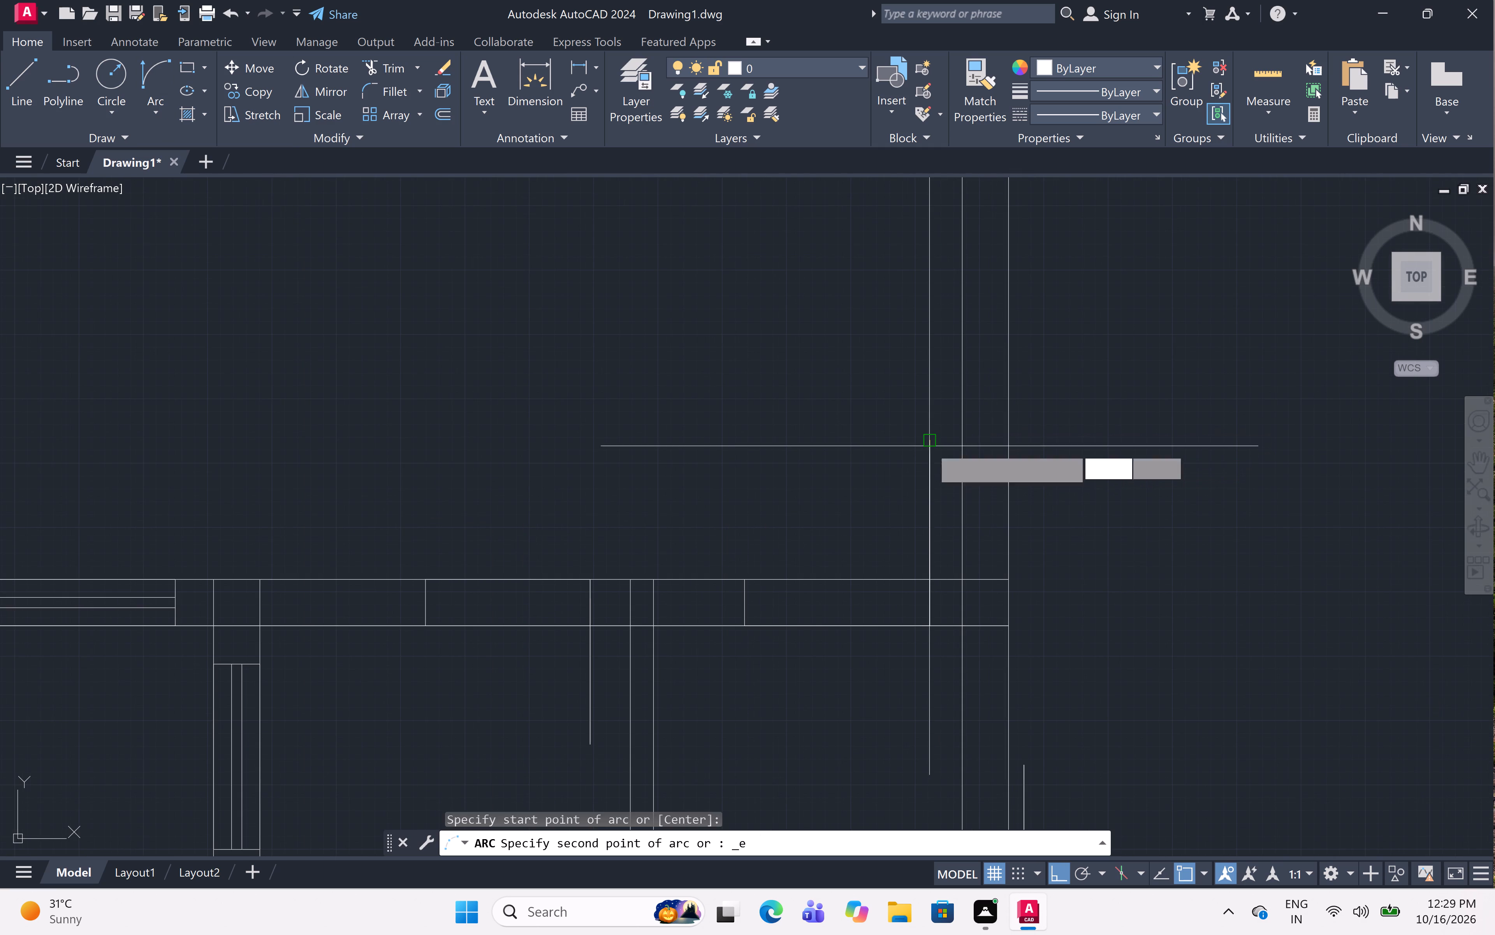
{"action": "left_click", "coordinate": [744, 579]}
{"action": "left_click", "coordinate": [651, 487]}
Draw the swing arc of the small room's door below the upper-left room, from the leaf's lower end to the jamb's lower end, tangent leftward.
{"action": "scroll", "coordinate": [1071, 284], "scroll_direction": "down", "scroll_amount": 2}
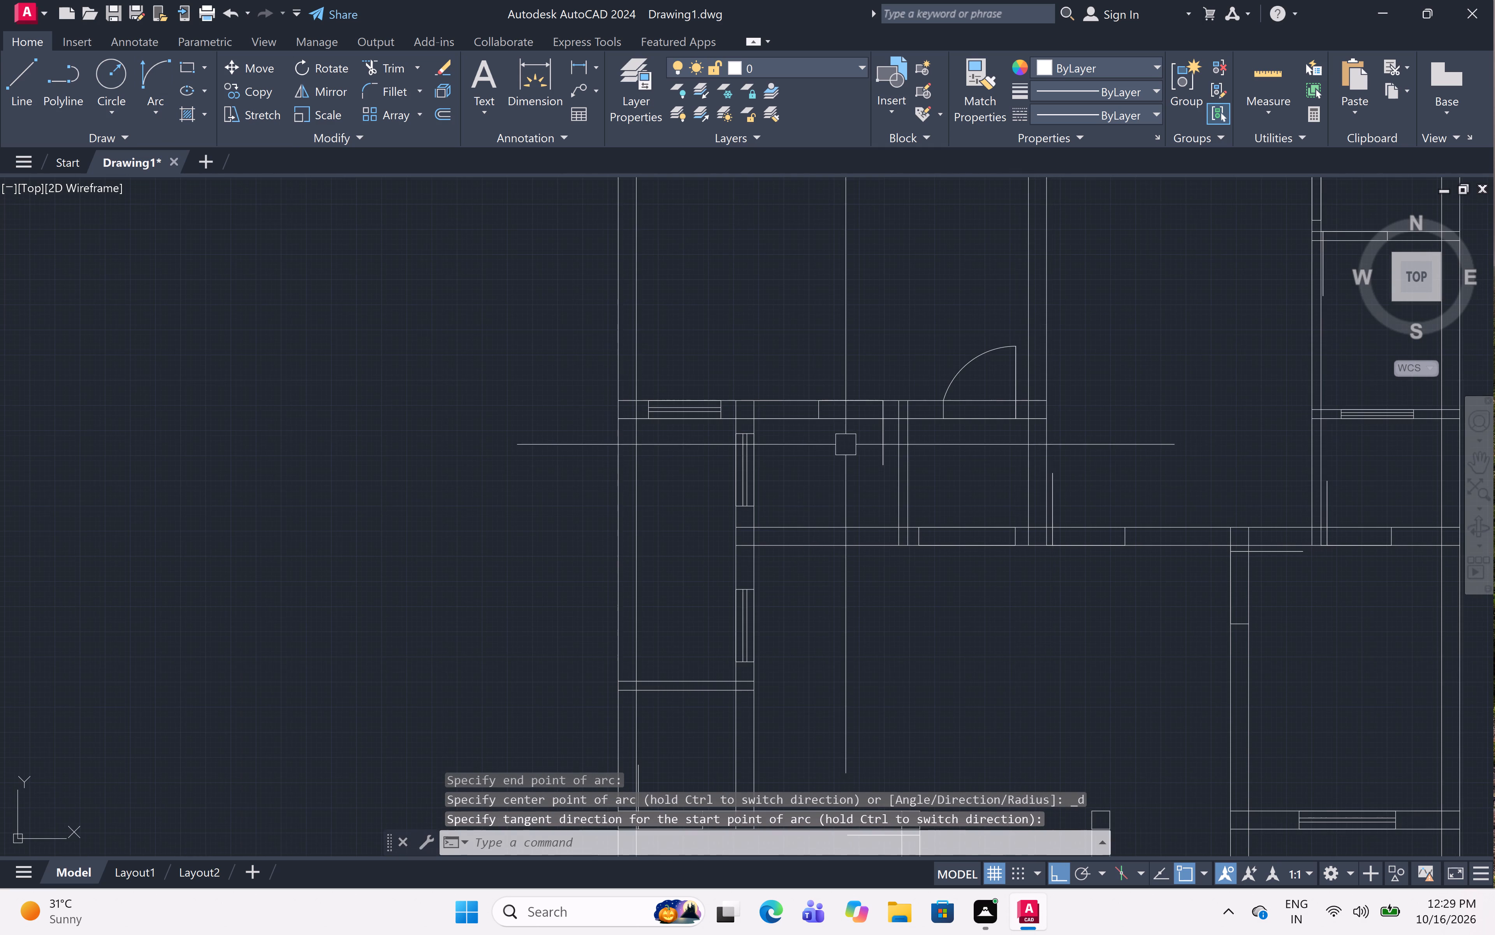
{"action": "scroll", "coordinate": [862, 438], "scroll_direction": "up", "scroll_amount": 2}
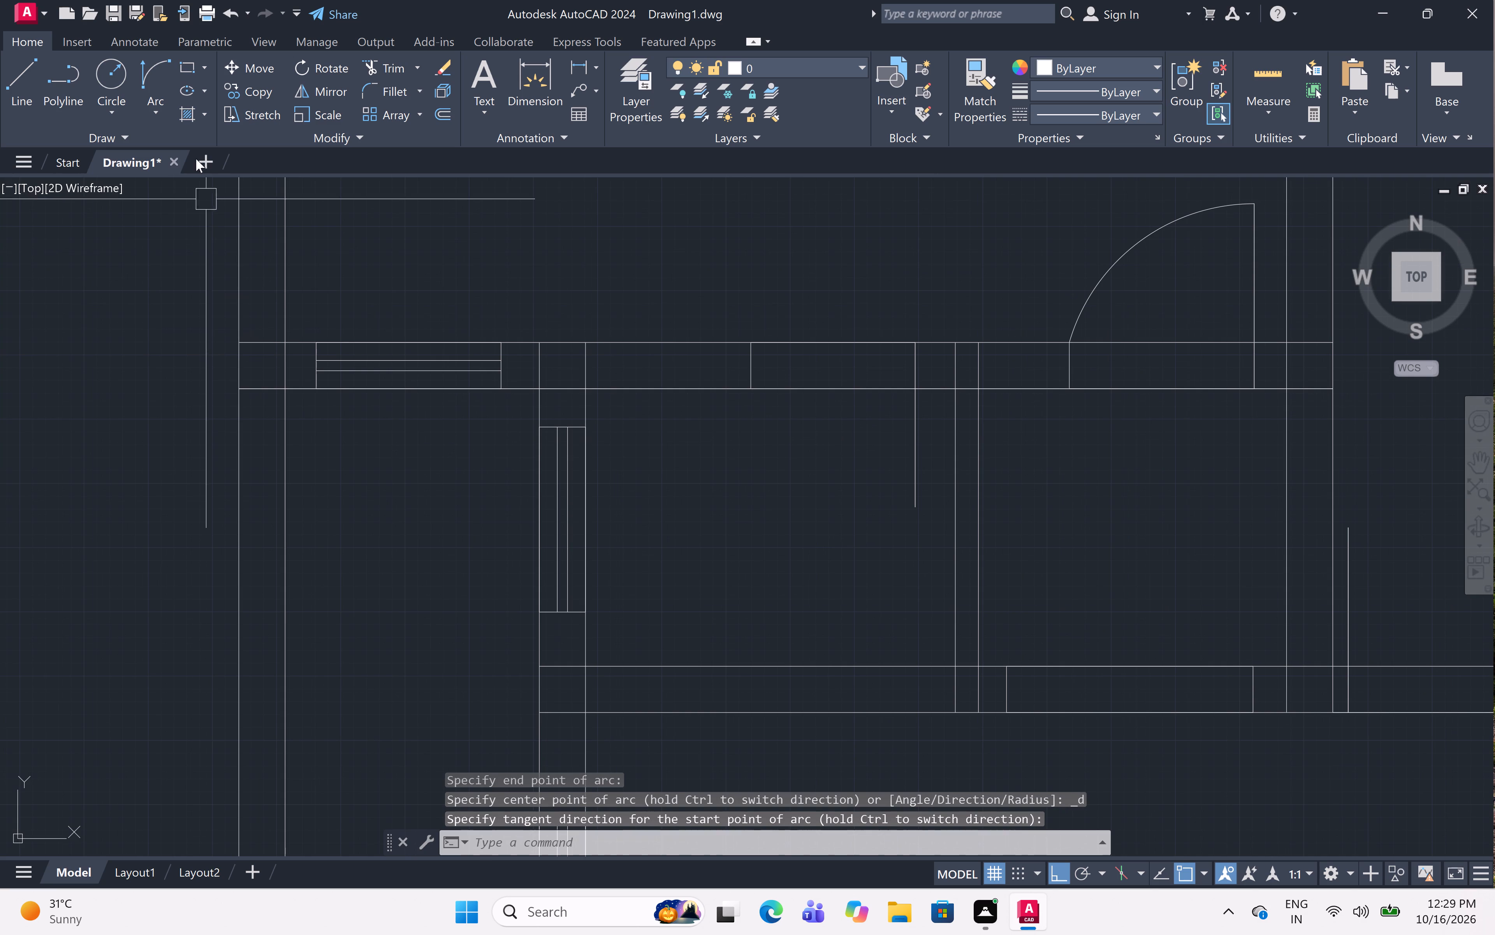
{"action": "left_click", "coordinate": [143, 81]}
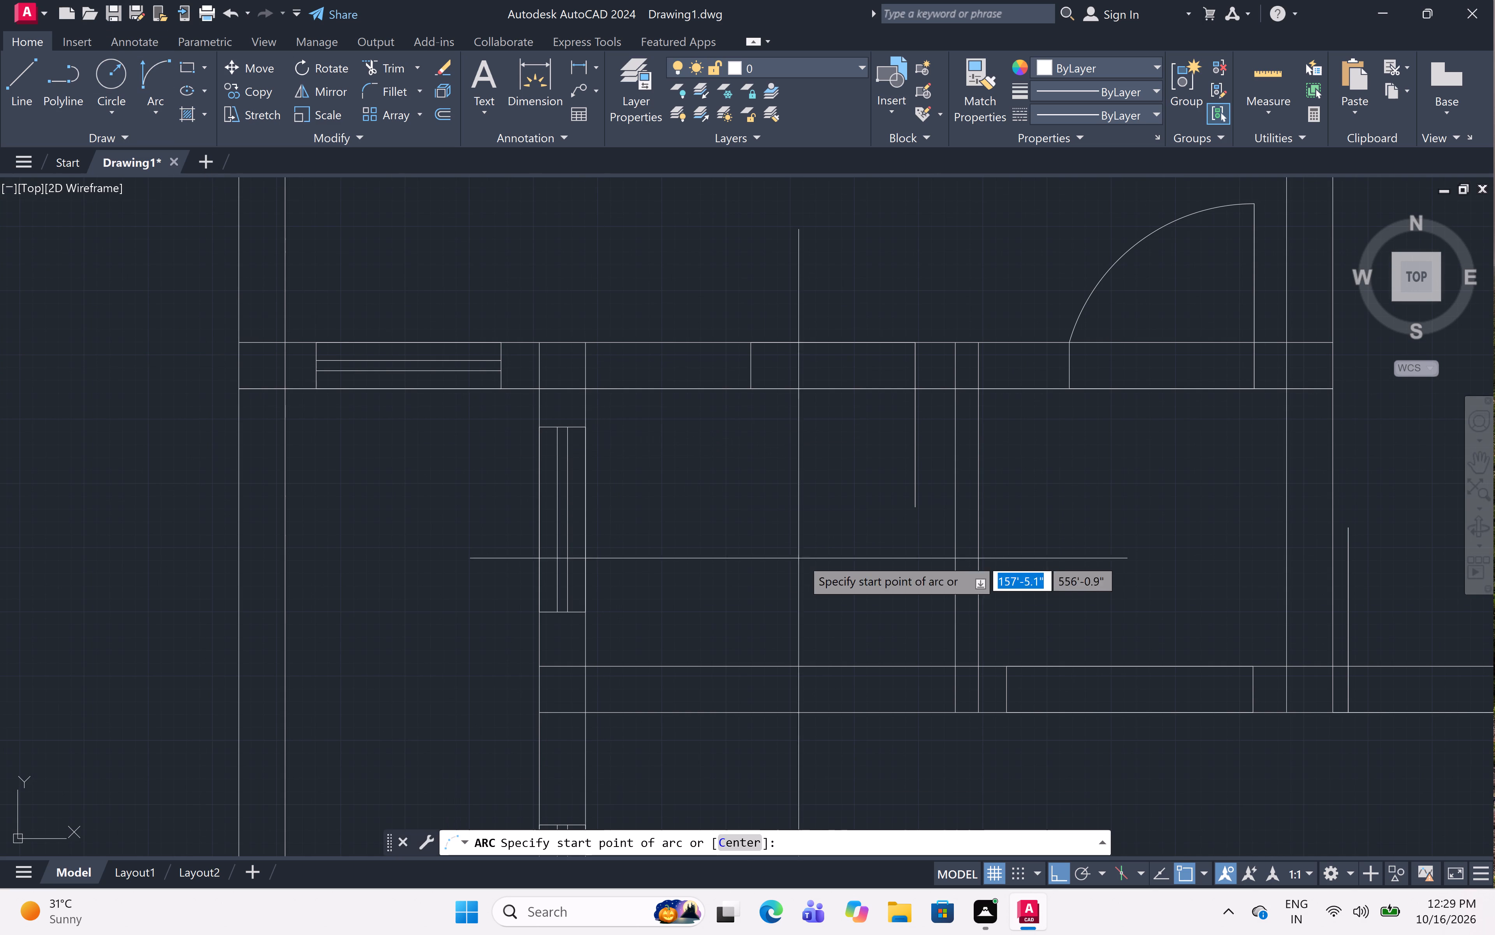
{"action": "left_click", "coordinate": [915, 503]}
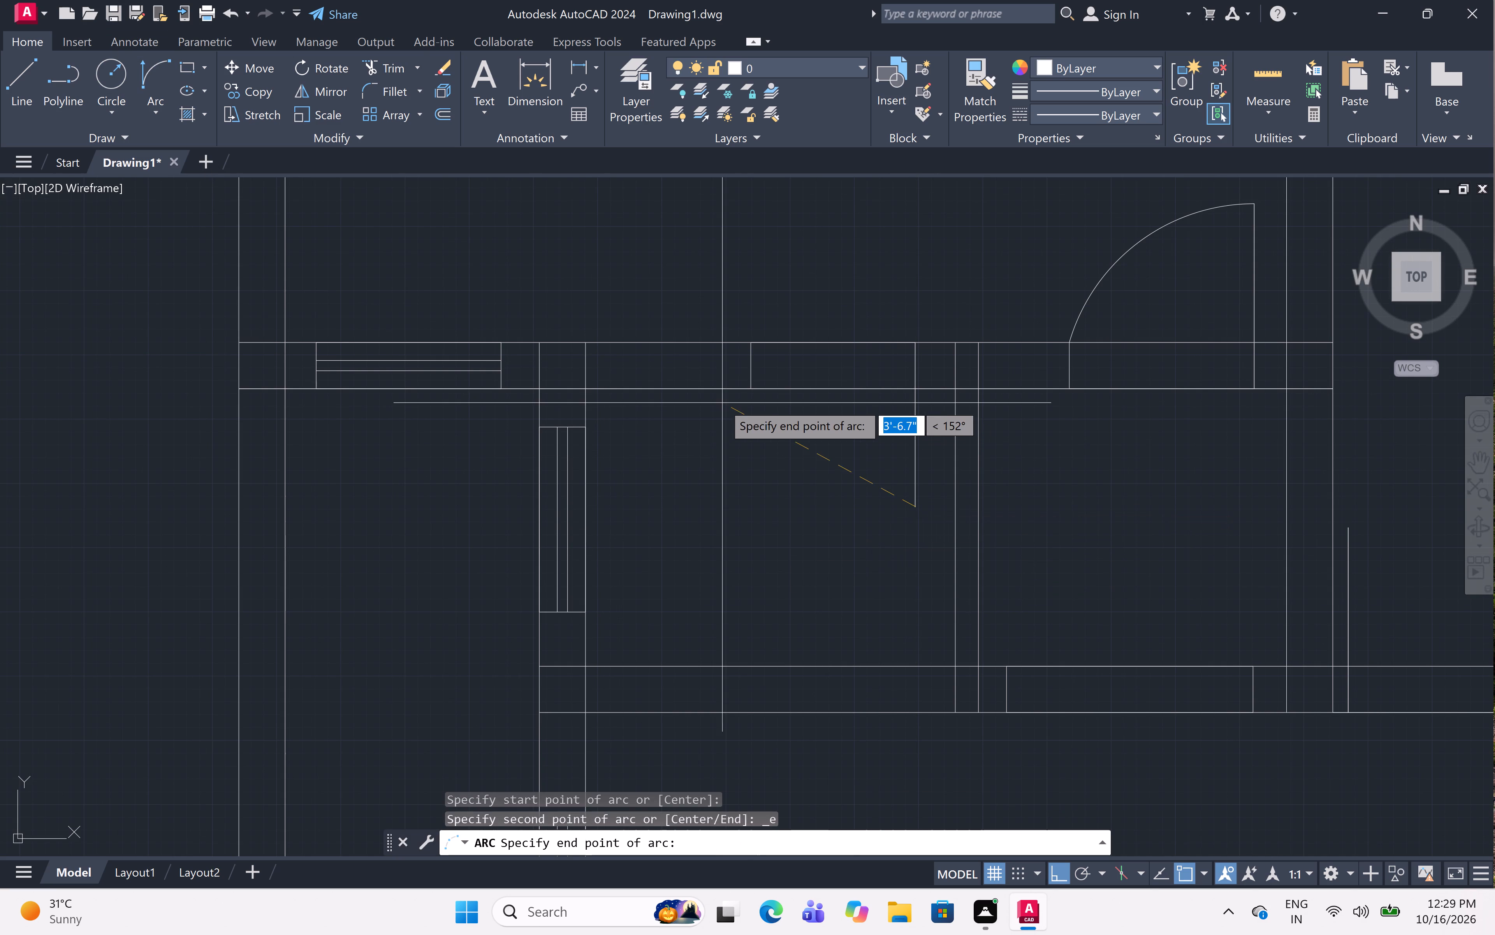
{"action": "left_click", "coordinate": [752, 388]}
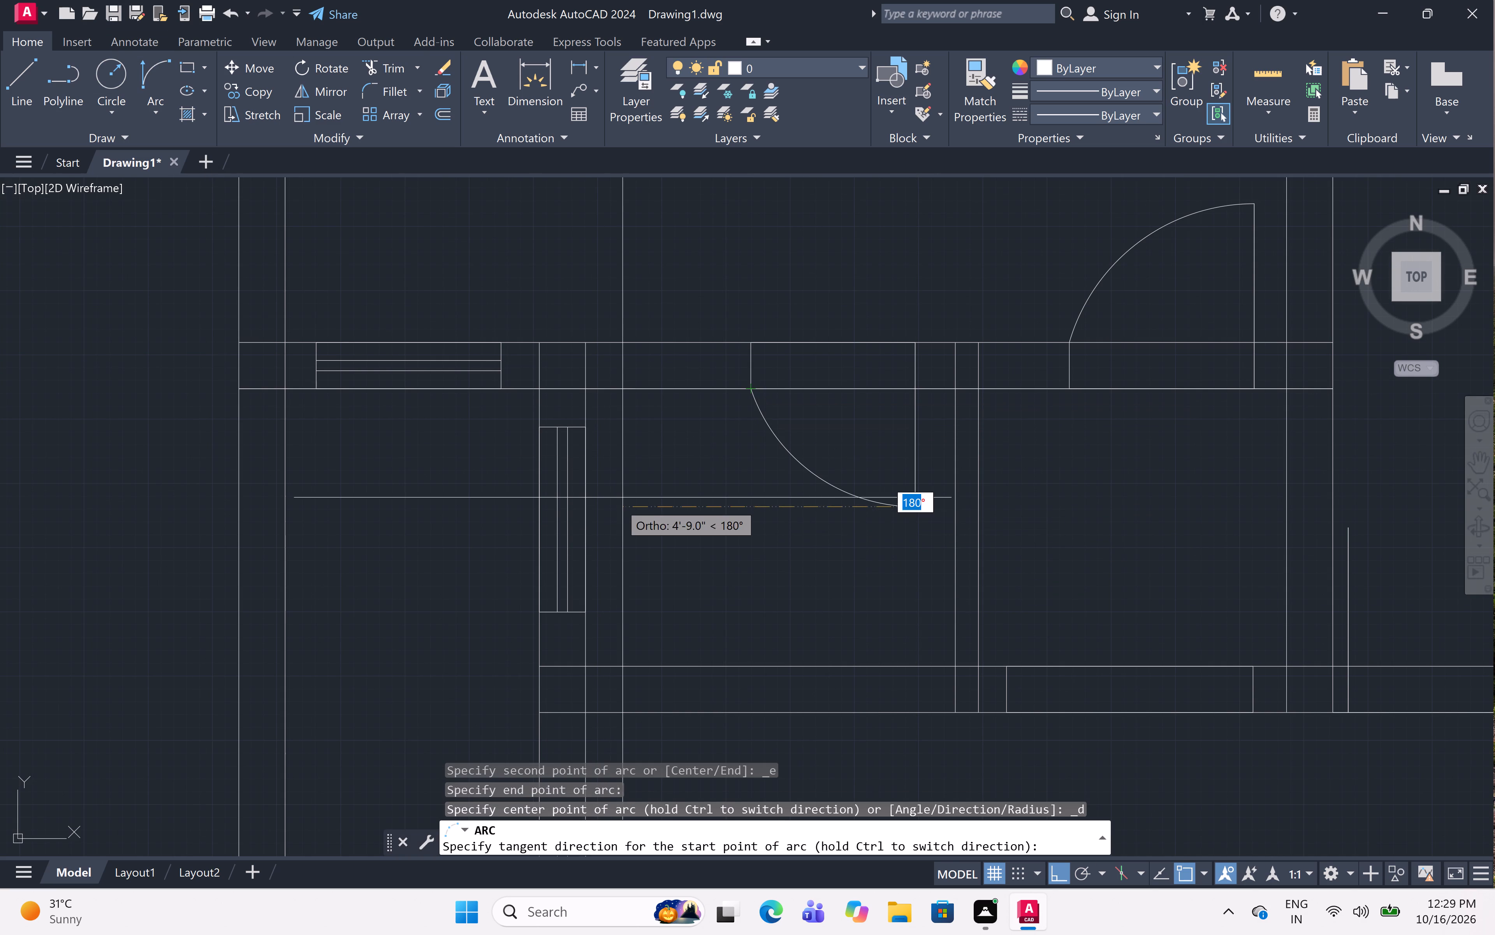
{"action": "left_click", "coordinate": [452, 588]}
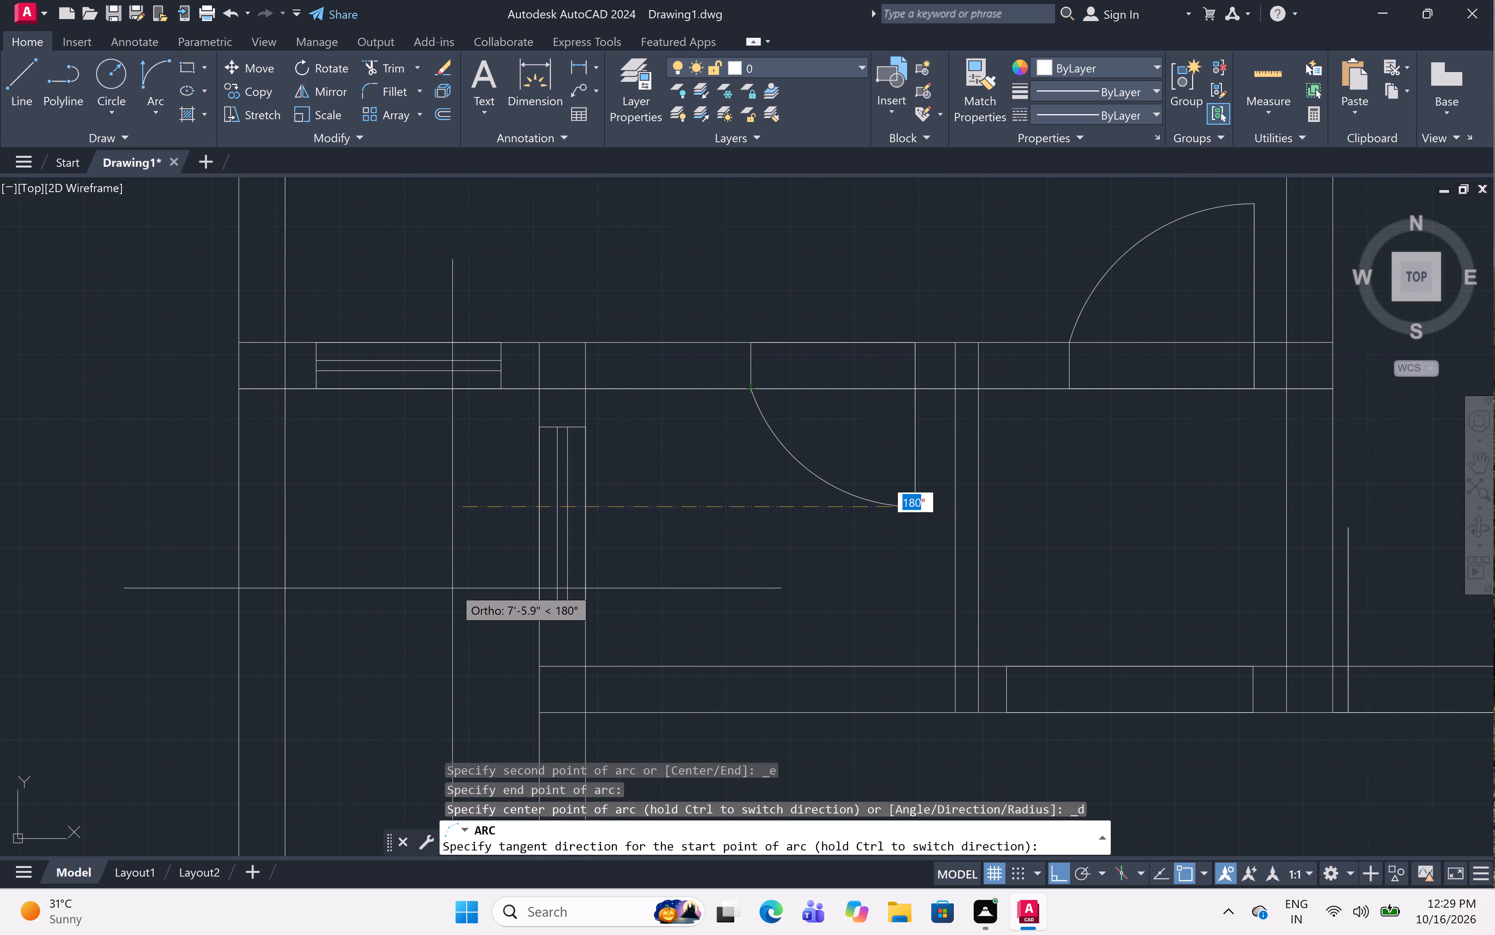
Draw the swing arc of the upper-middle room's lower-left door, from the leaf's top to the jamb line's upper end, tangent rightward.
{"action": "scroll", "coordinate": [475, 491], "scroll_direction": "down", "scroll_amount": 3}
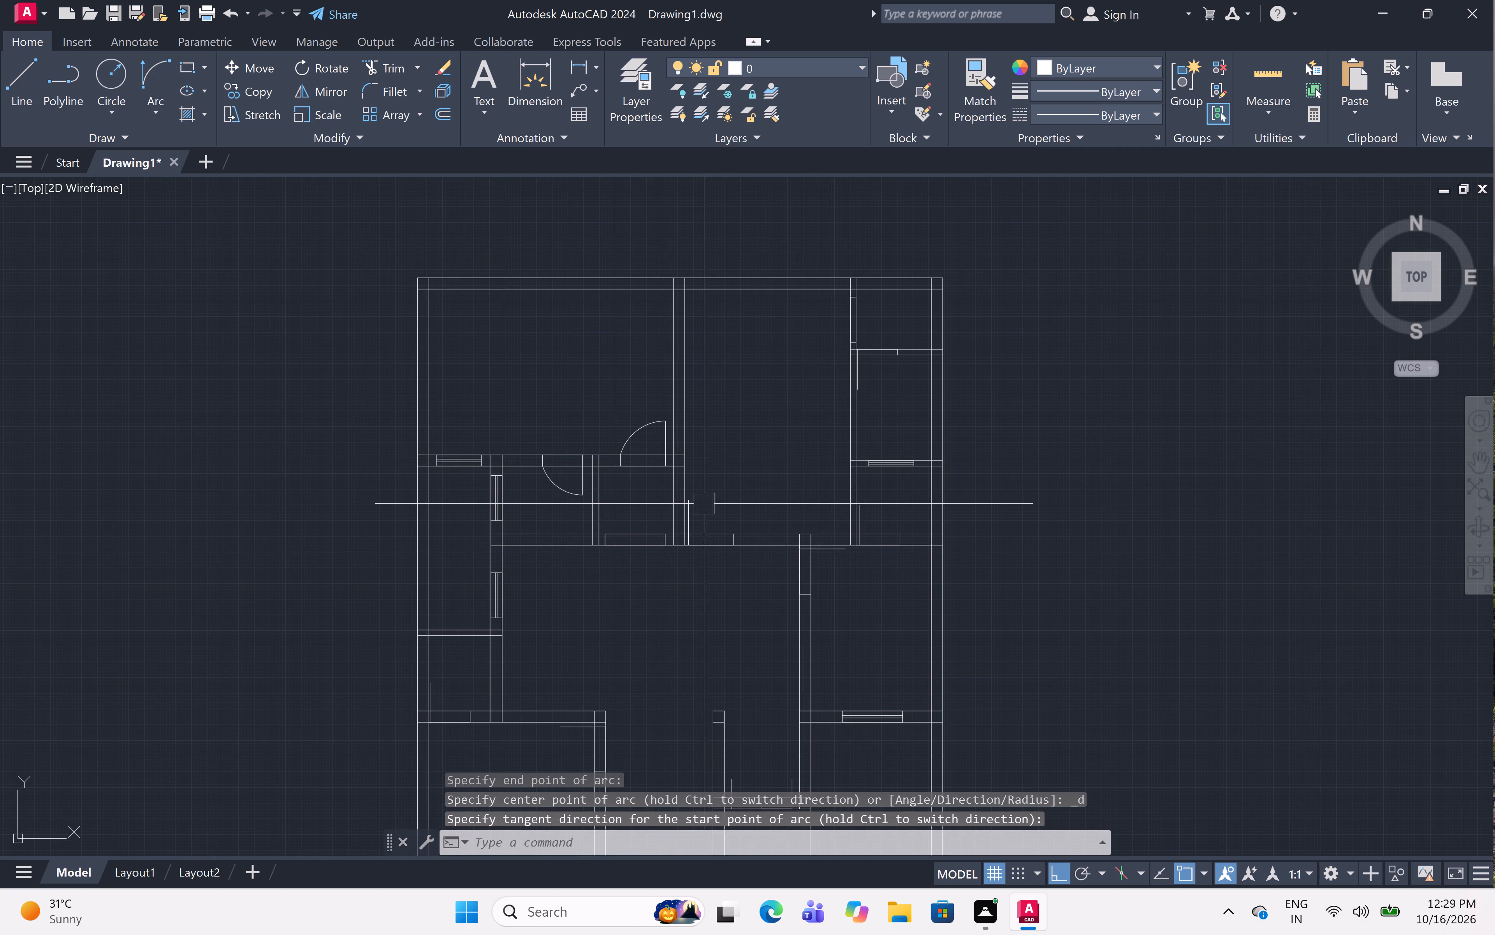
{"action": "scroll", "coordinate": [716, 519], "scroll_direction": "up", "scroll_amount": 3}
{"action": "left_click", "coordinate": [152, 88]}
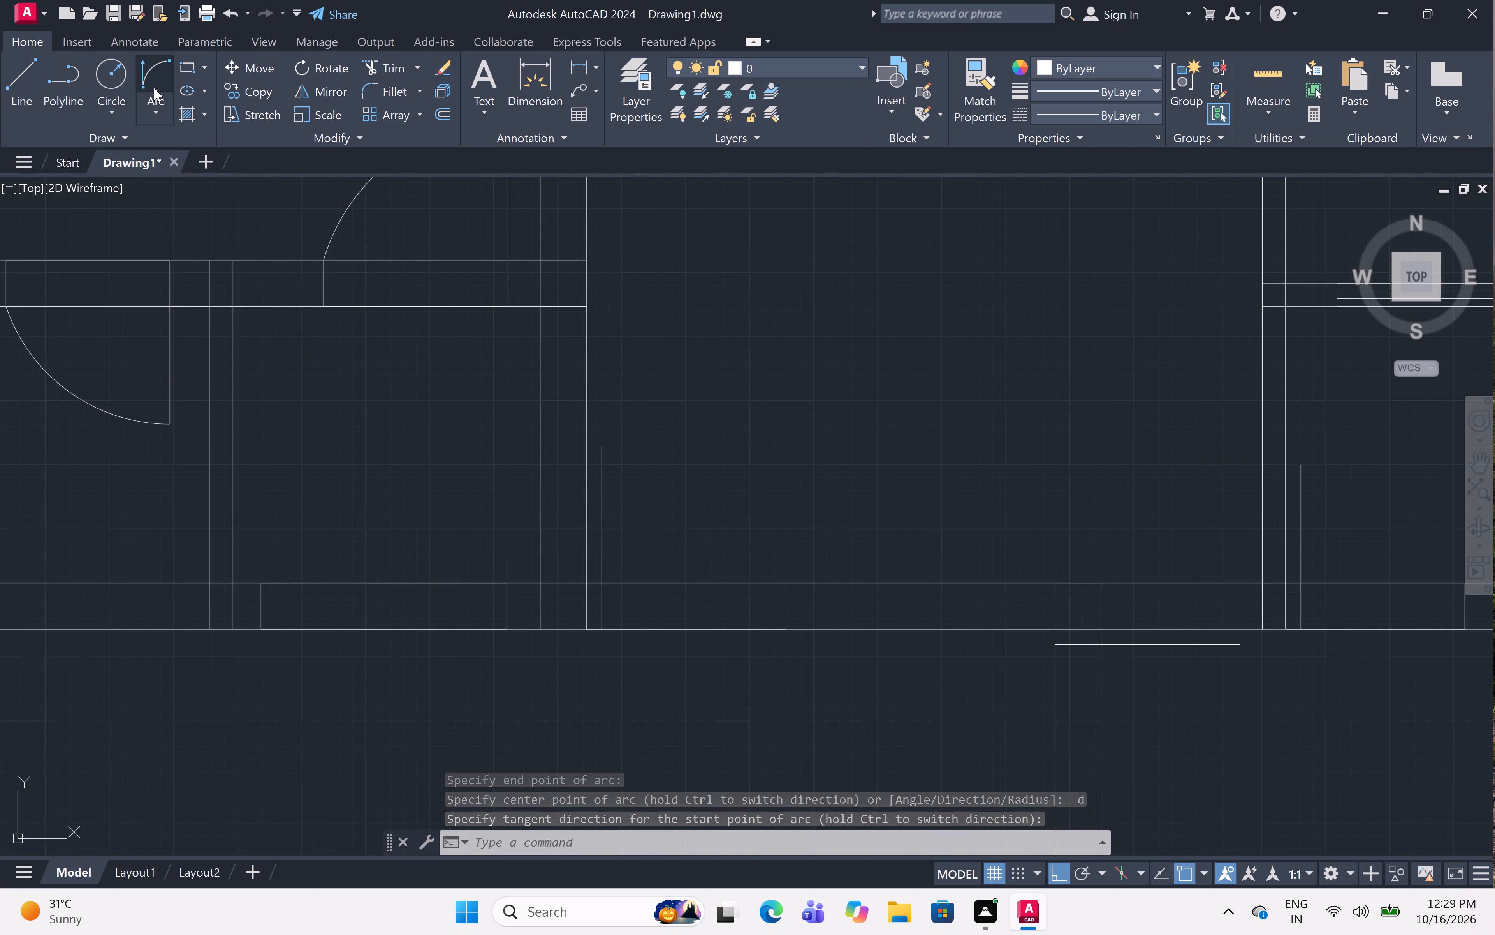
{"action": "left_click", "coordinate": [600, 443]}
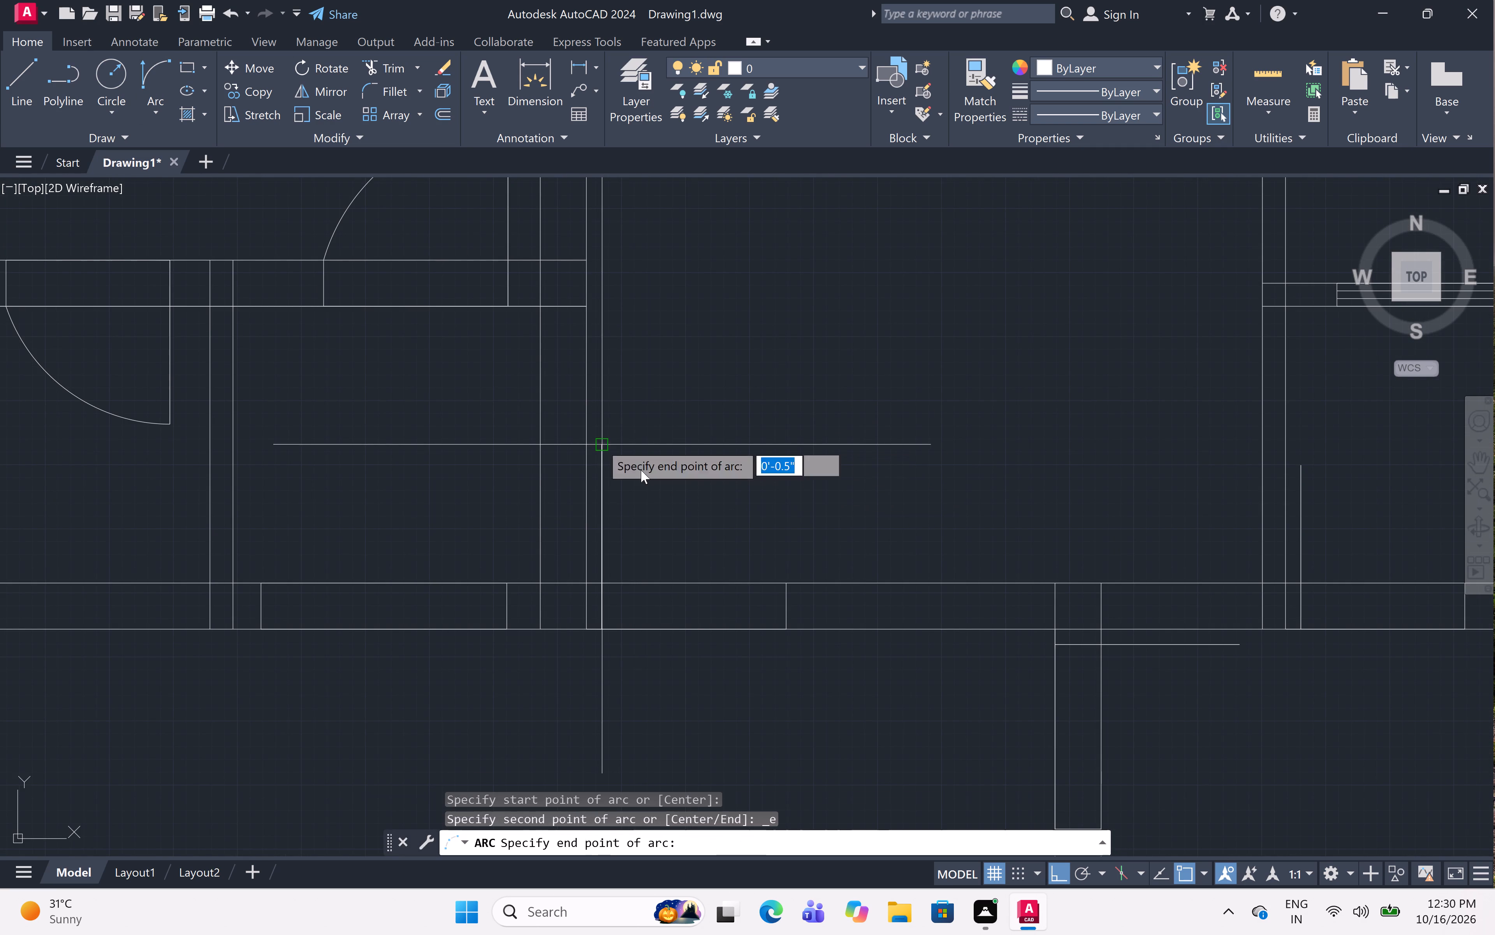
{"action": "left_click", "coordinate": [781, 584]}
{"action": "left_click", "coordinate": [908, 515]}
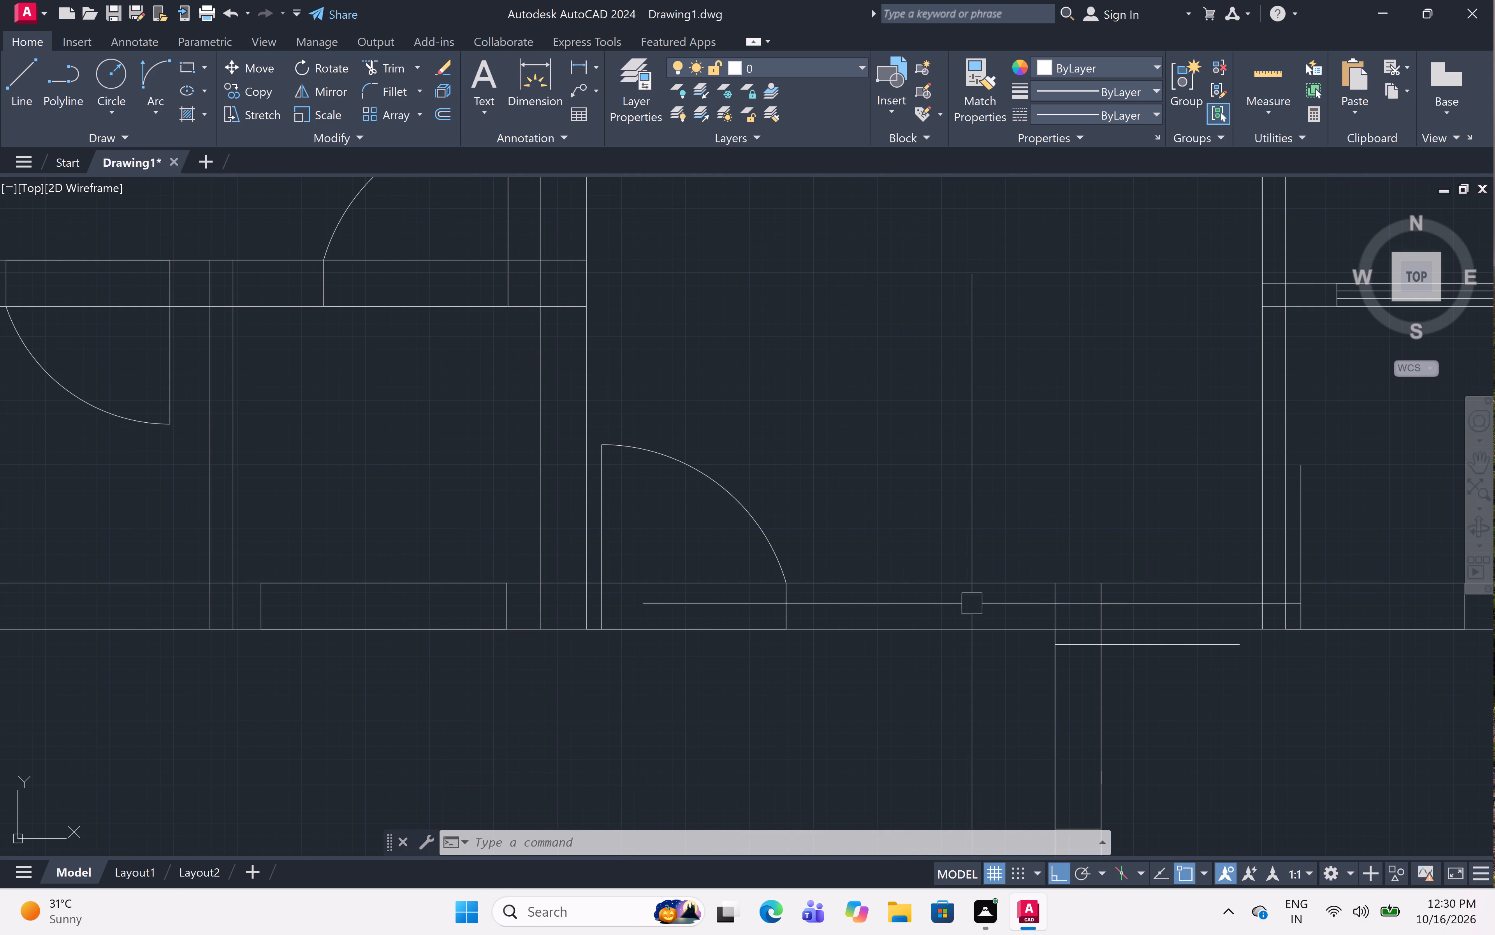
Draw the swing arc of the door at the bottom of the narrow left-side room, from the leaf's top to the jamb's upper end, tangent rightward.
{"action": "scroll", "coordinate": [972, 587], "scroll_direction": "down", "scroll_amount": 4}
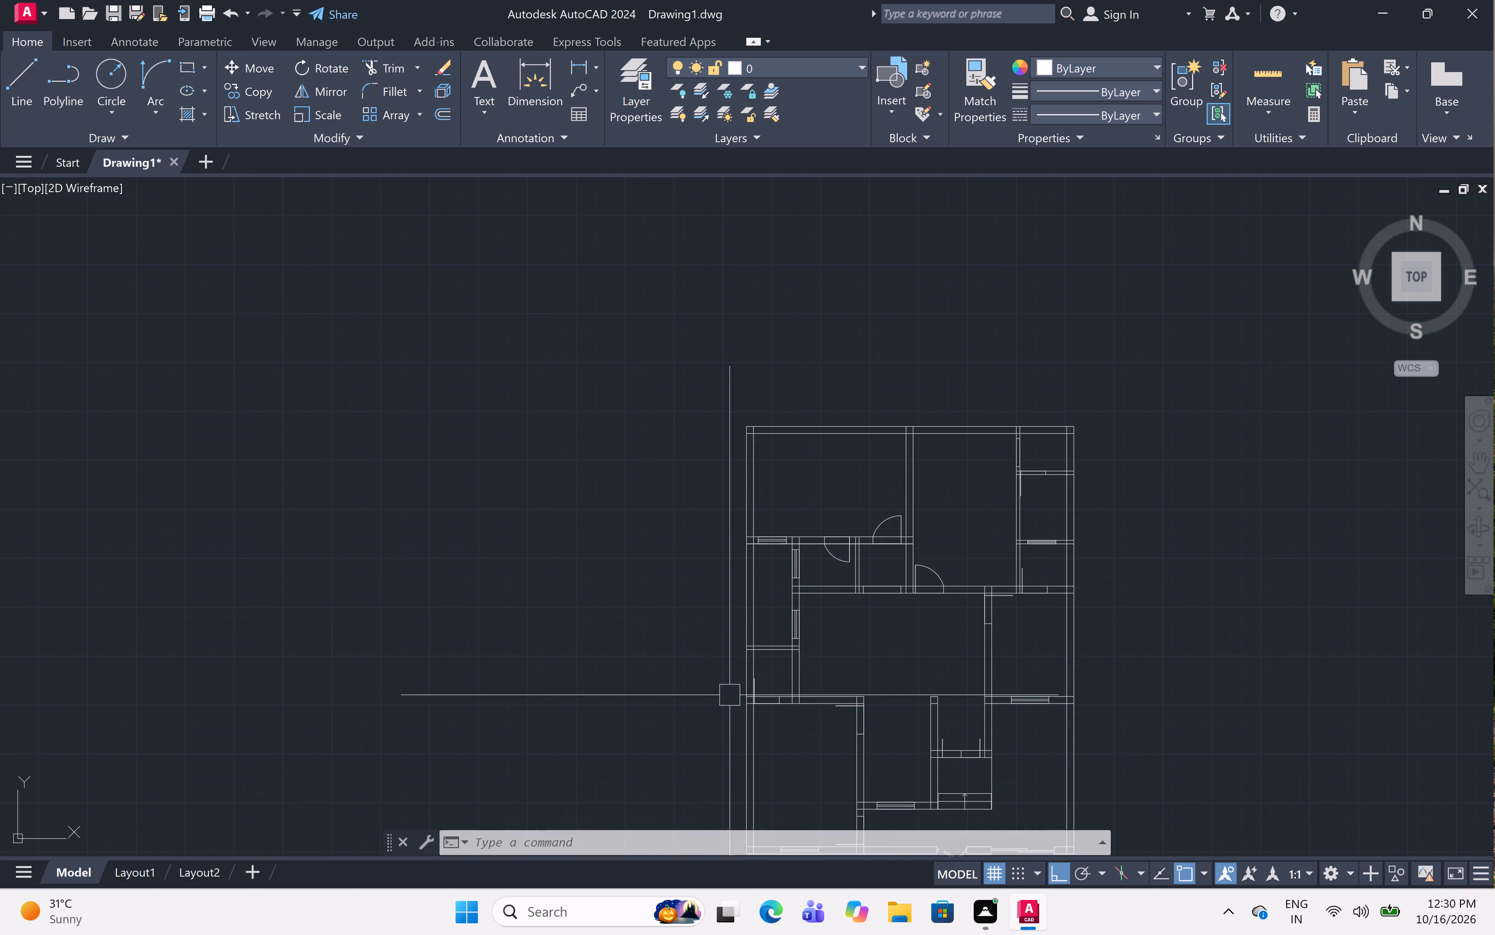
{"action": "scroll", "coordinate": [743, 684], "scroll_direction": "up", "scroll_amount": 3}
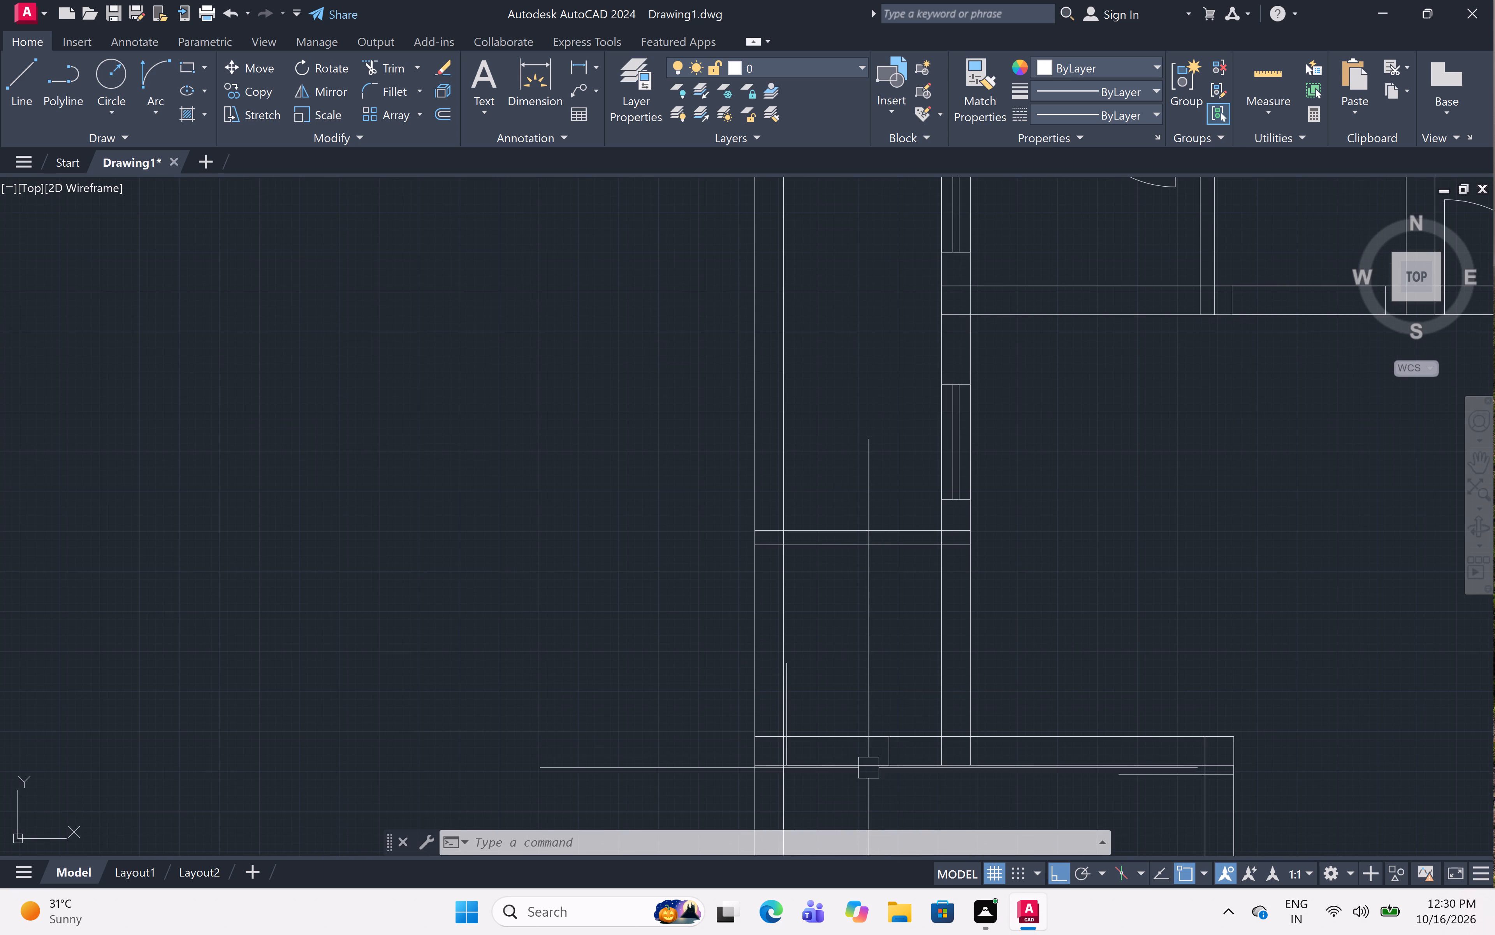
{"action": "scroll", "coordinate": [867, 782], "scroll_direction": "up", "scroll_amount": 2}
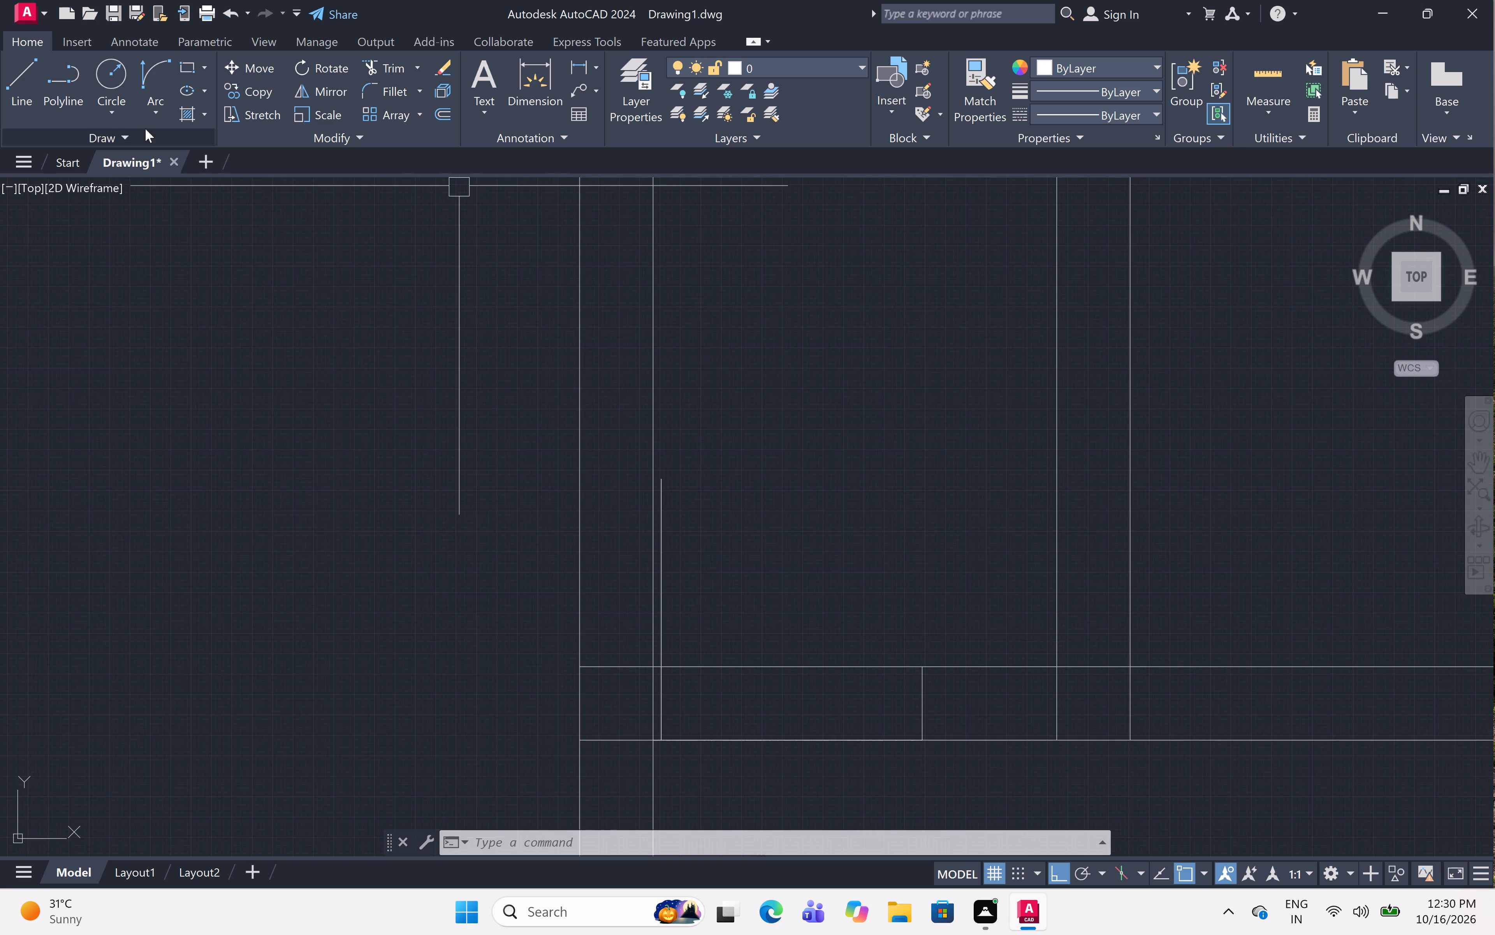
{"action": "left_click", "coordinate": [148, 83]}
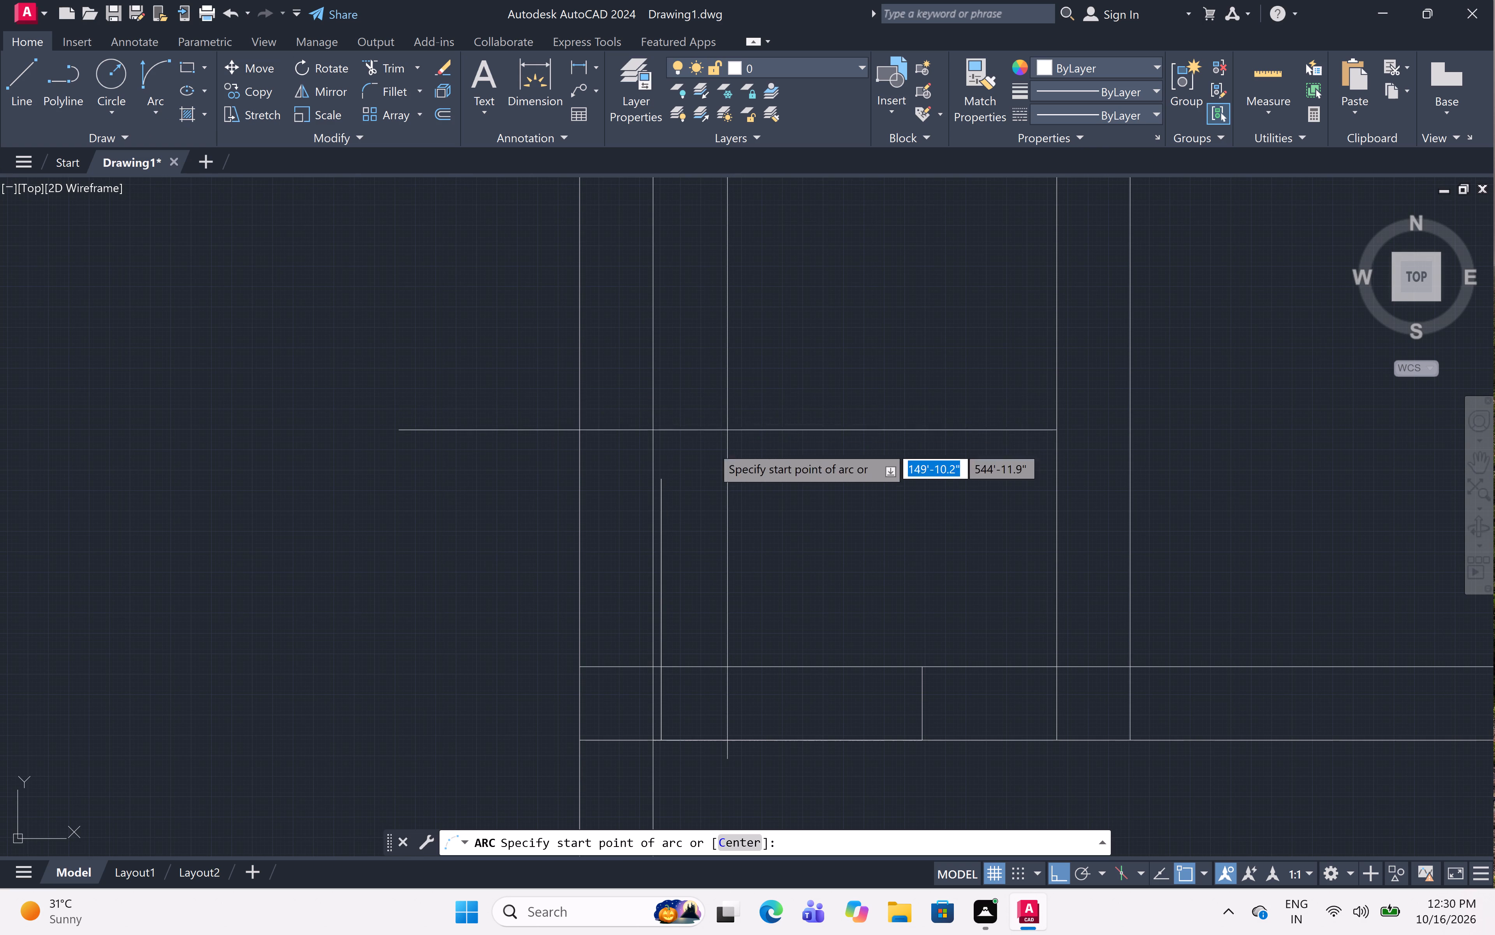
{"action": "left_click", "coordinate": [655, 478]}
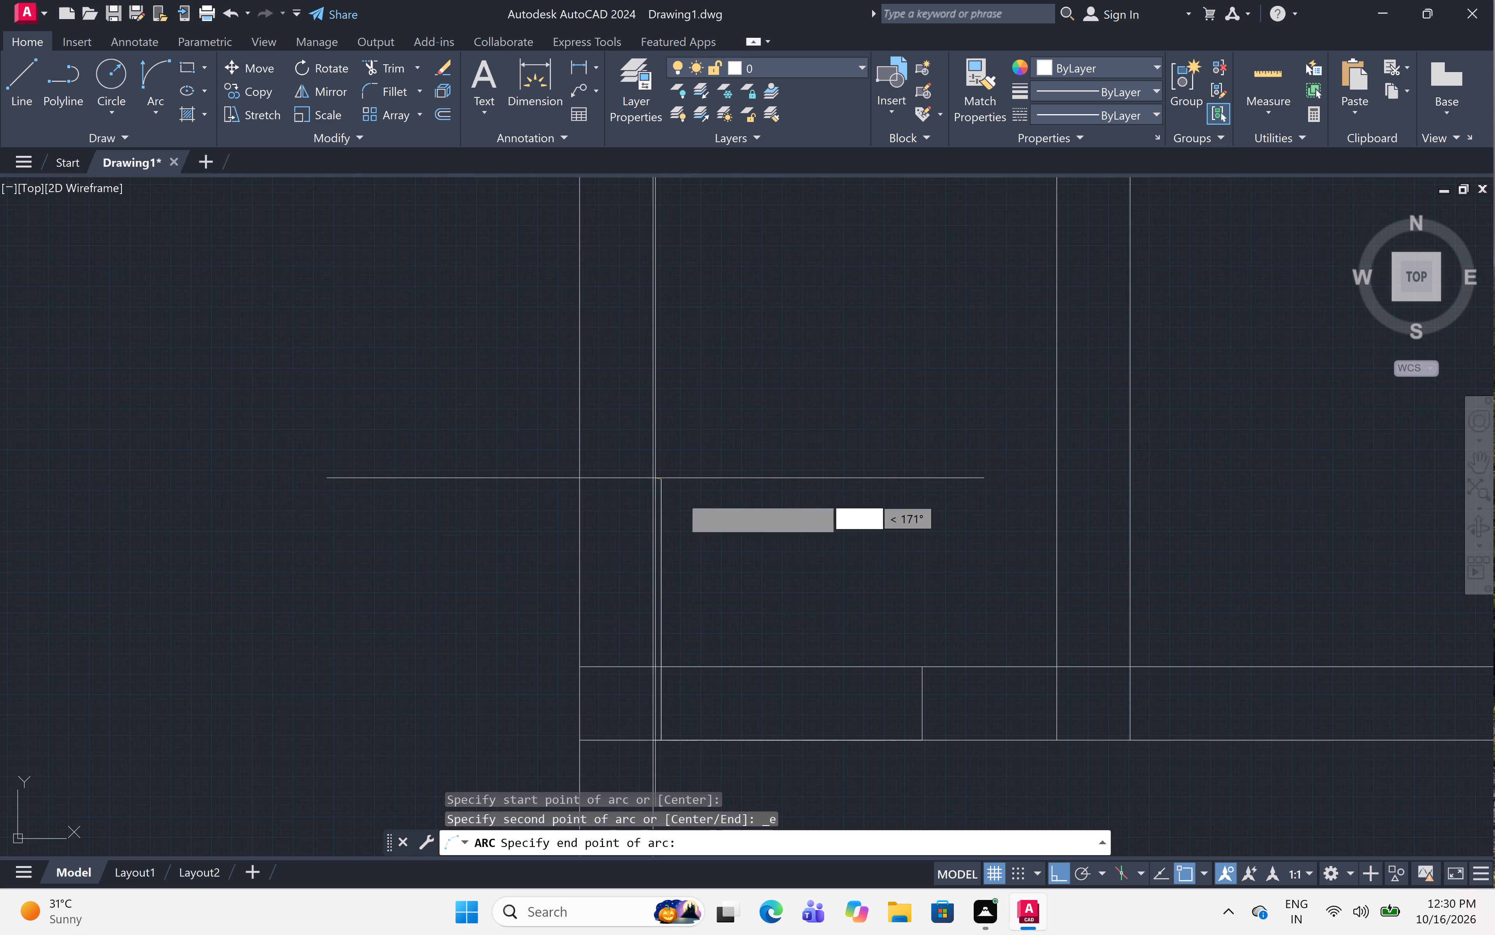
{"action": "left_click", "coordinate": [926, 666]}
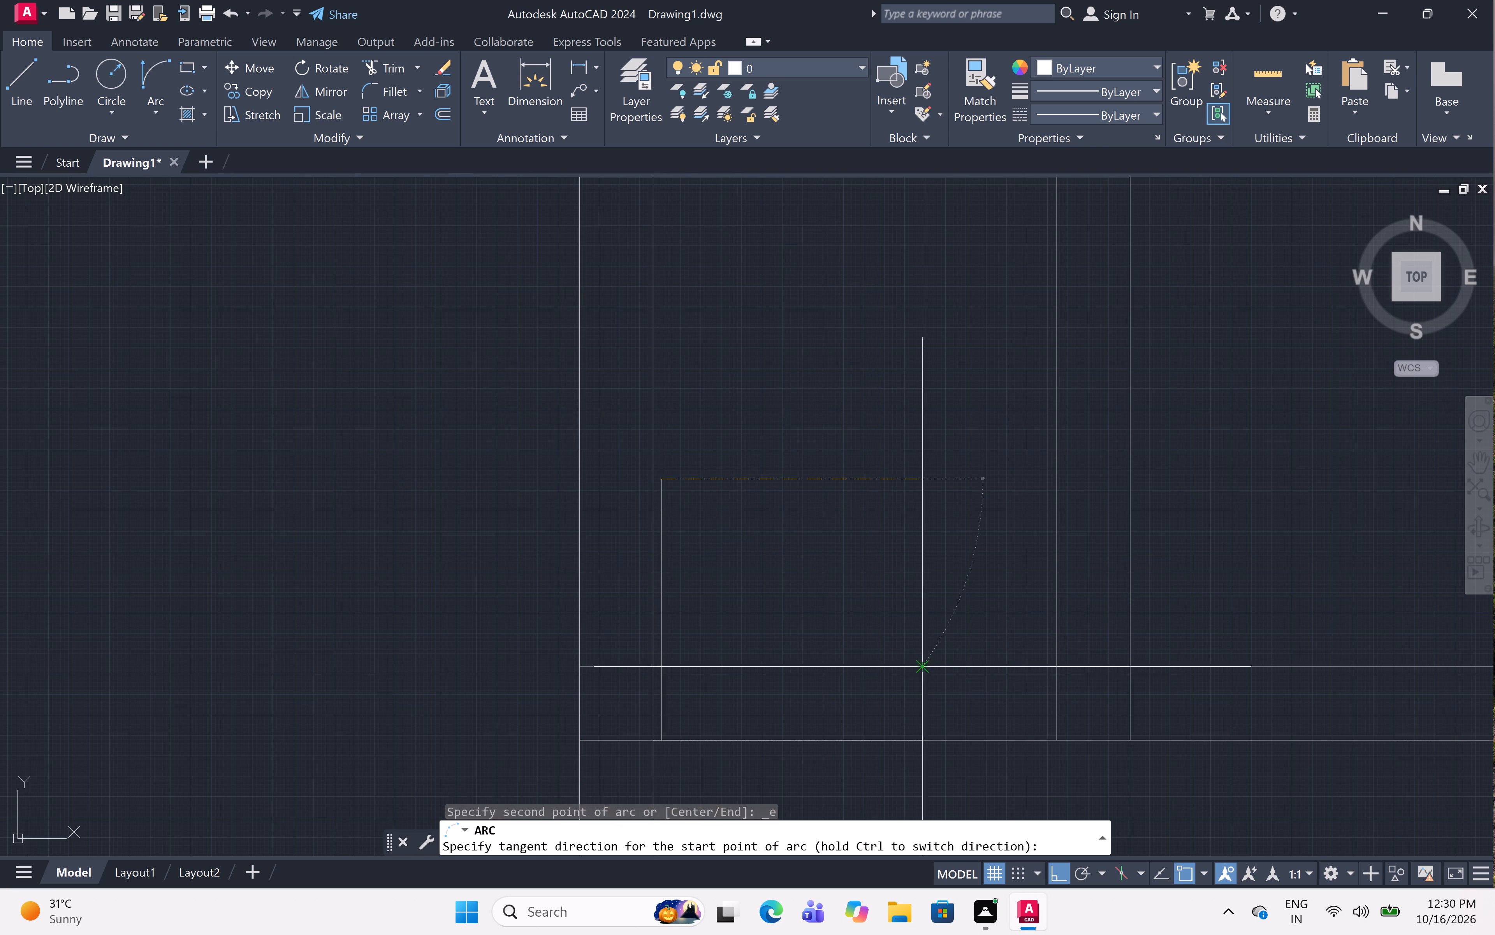
{"action": "left_click", "coordinate": [1175, 462]}
Draw the swing arc of the lower-left room's upper-right door, from the leaf's left end to the jamb's left end, tangent downward.
{"action": "scroll", "coordinate": [1165, 465], "scroll_direction": "down", "scroll_amount": 4}
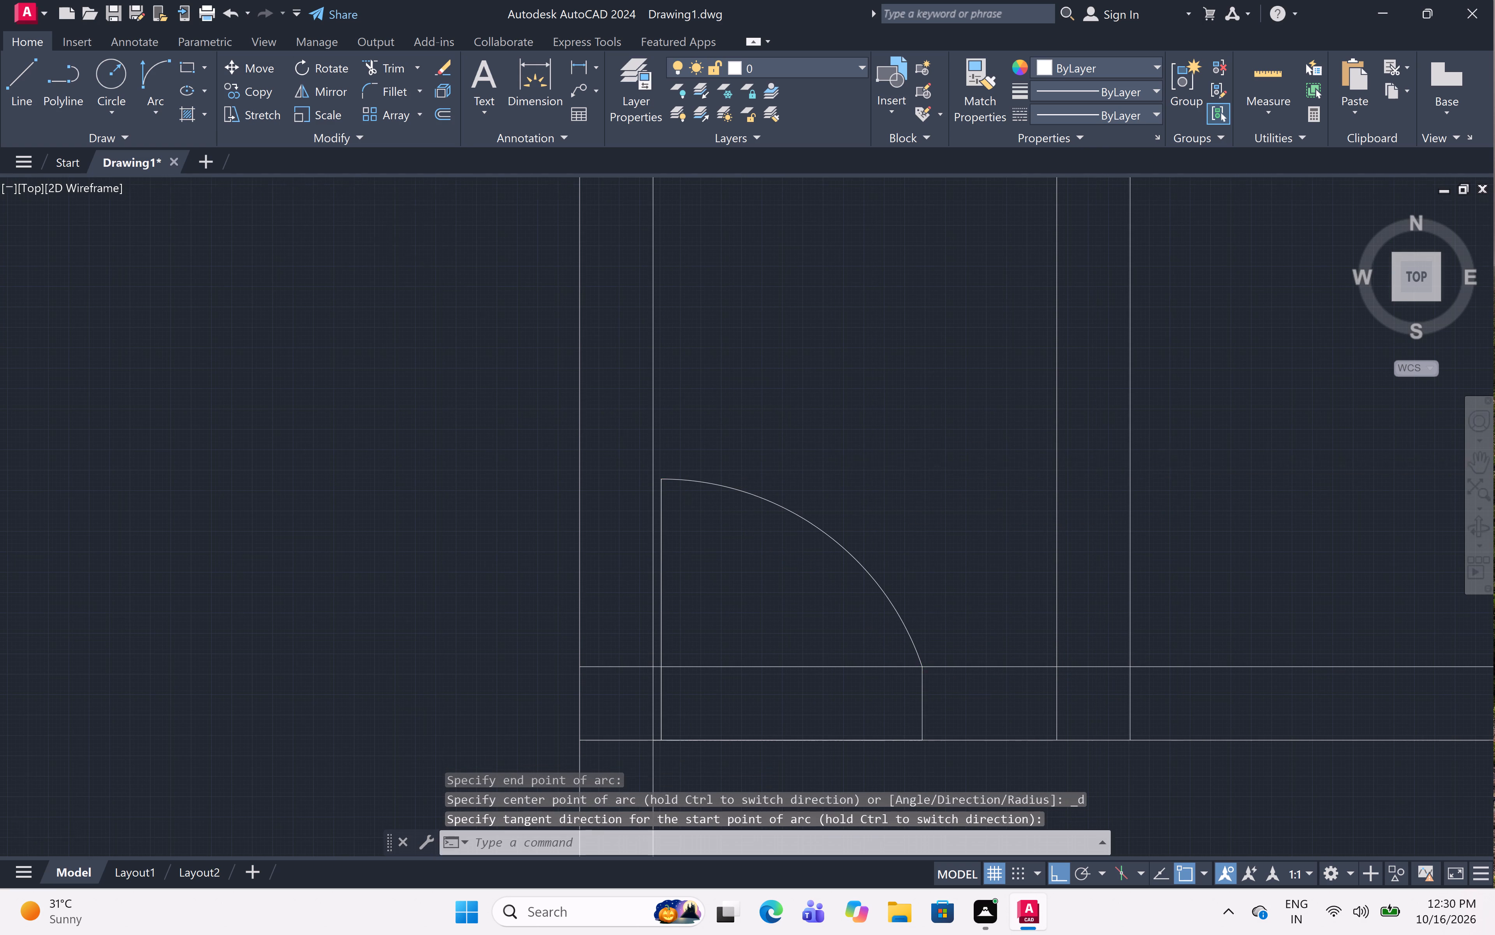
{"action": "scroll", "coordinate": [1165, 465], "scroll_direction": "down", "scroll_amount": 1}
{"action": "middle_click_drag", "start_coordinate": [1189, 443], "coordinate": [964, 485]}
{"action": "scroll", "coordinate": [1067, 600], "scroll_direction": "up", "scroll_amount": 2}
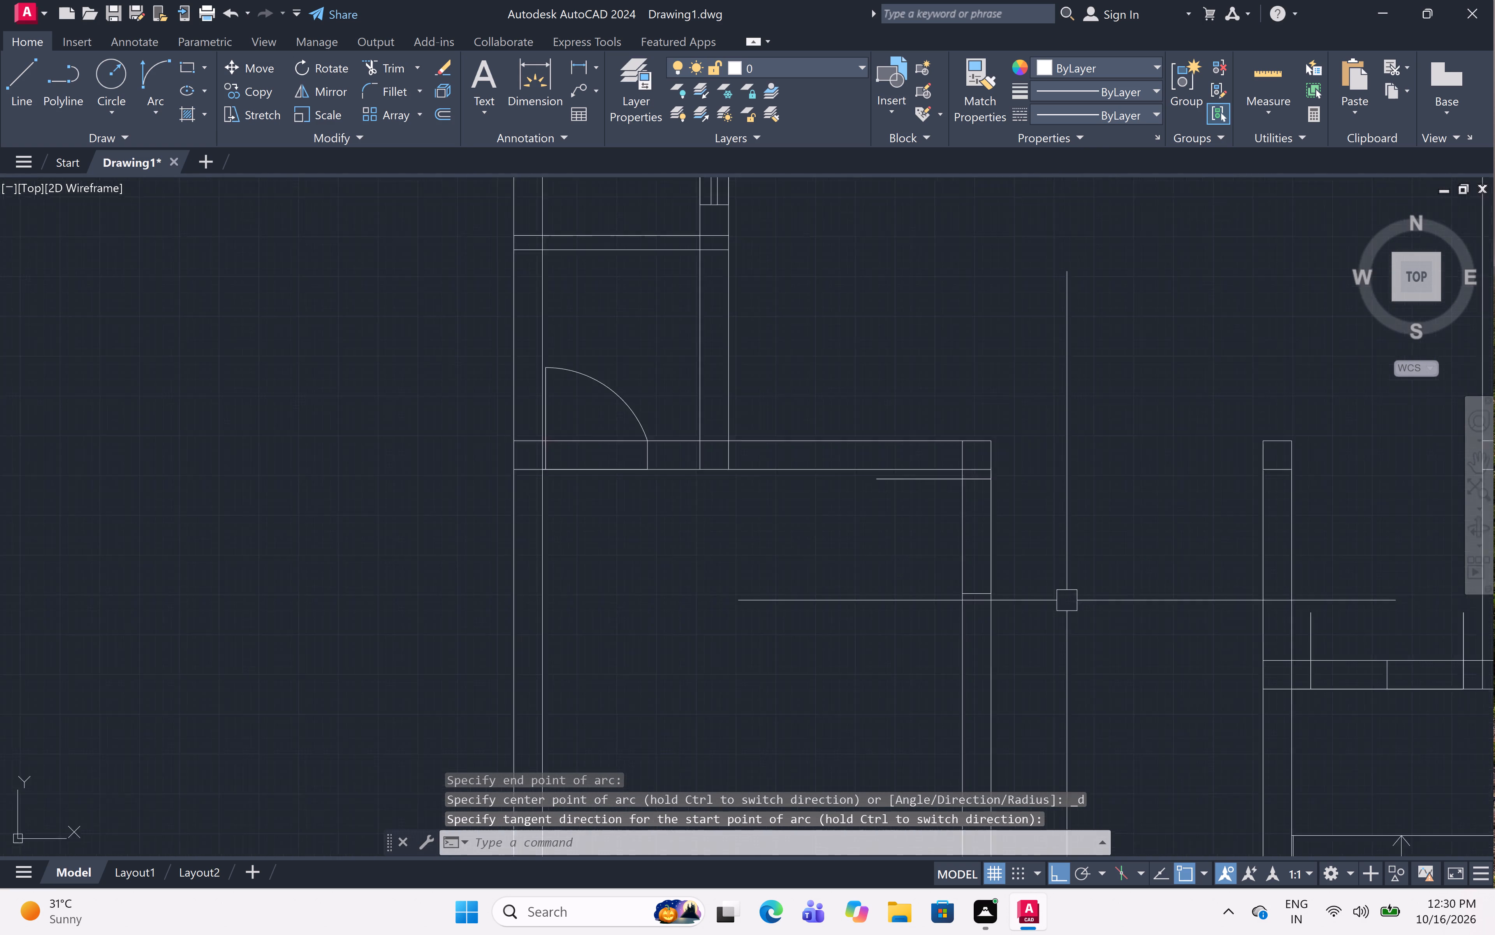
{"action": "scroll", "coordinate": [1067, 600], "scroll_direction": "up", "scroll_amount": 1}
{"action": "left_click", "coordinate": [148, 70]}
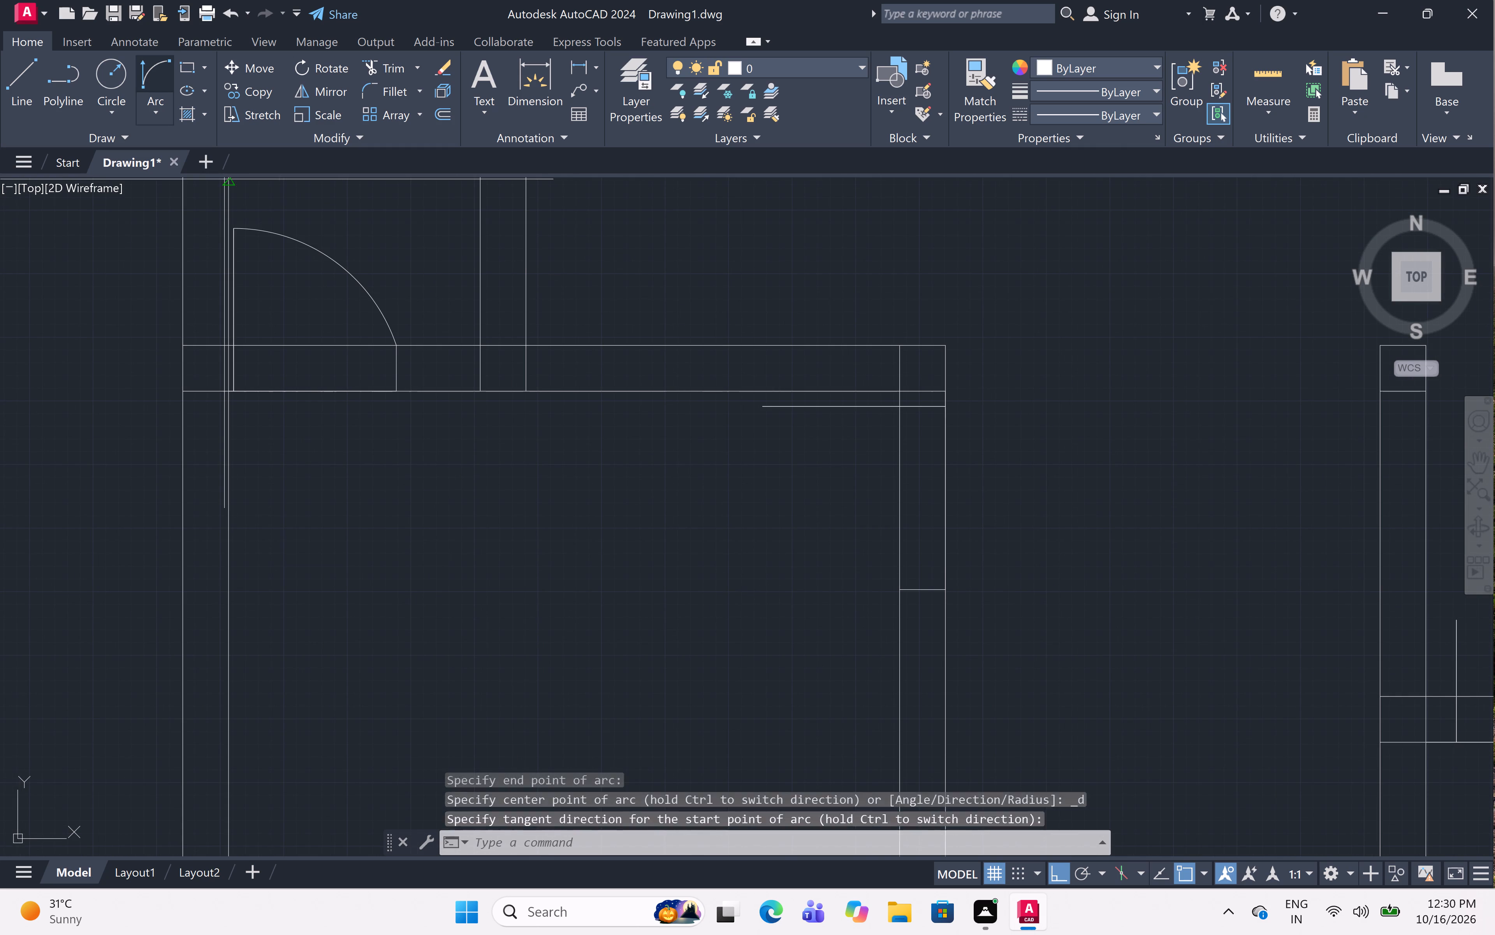
{"action": "left_click", "coordinate": [763, 408]}
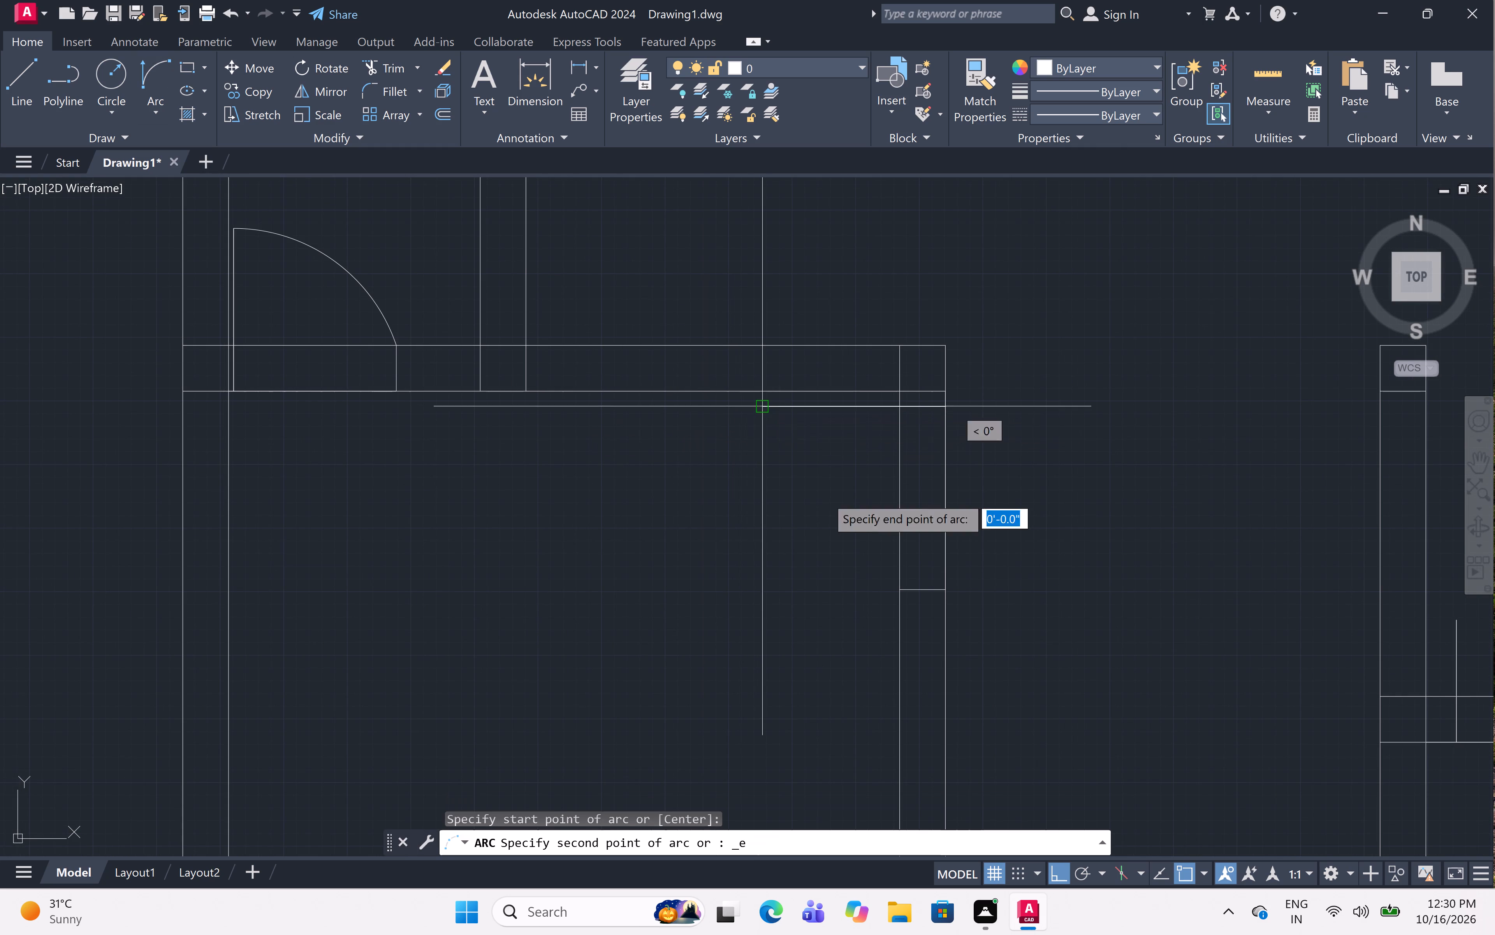
{"action": "left_click", "coordinate": [896, 585]}
{"action": "left_click", "coordinate": [622, 704]}
Draw the swing arc of the lower-left room's lower-right door, from the leaf's left end to the jamb's left end, tangent upward.
{"action": "scroll", "coordinate": [753, 391], "scroll_direction": "down", "scroll_amount": 4}
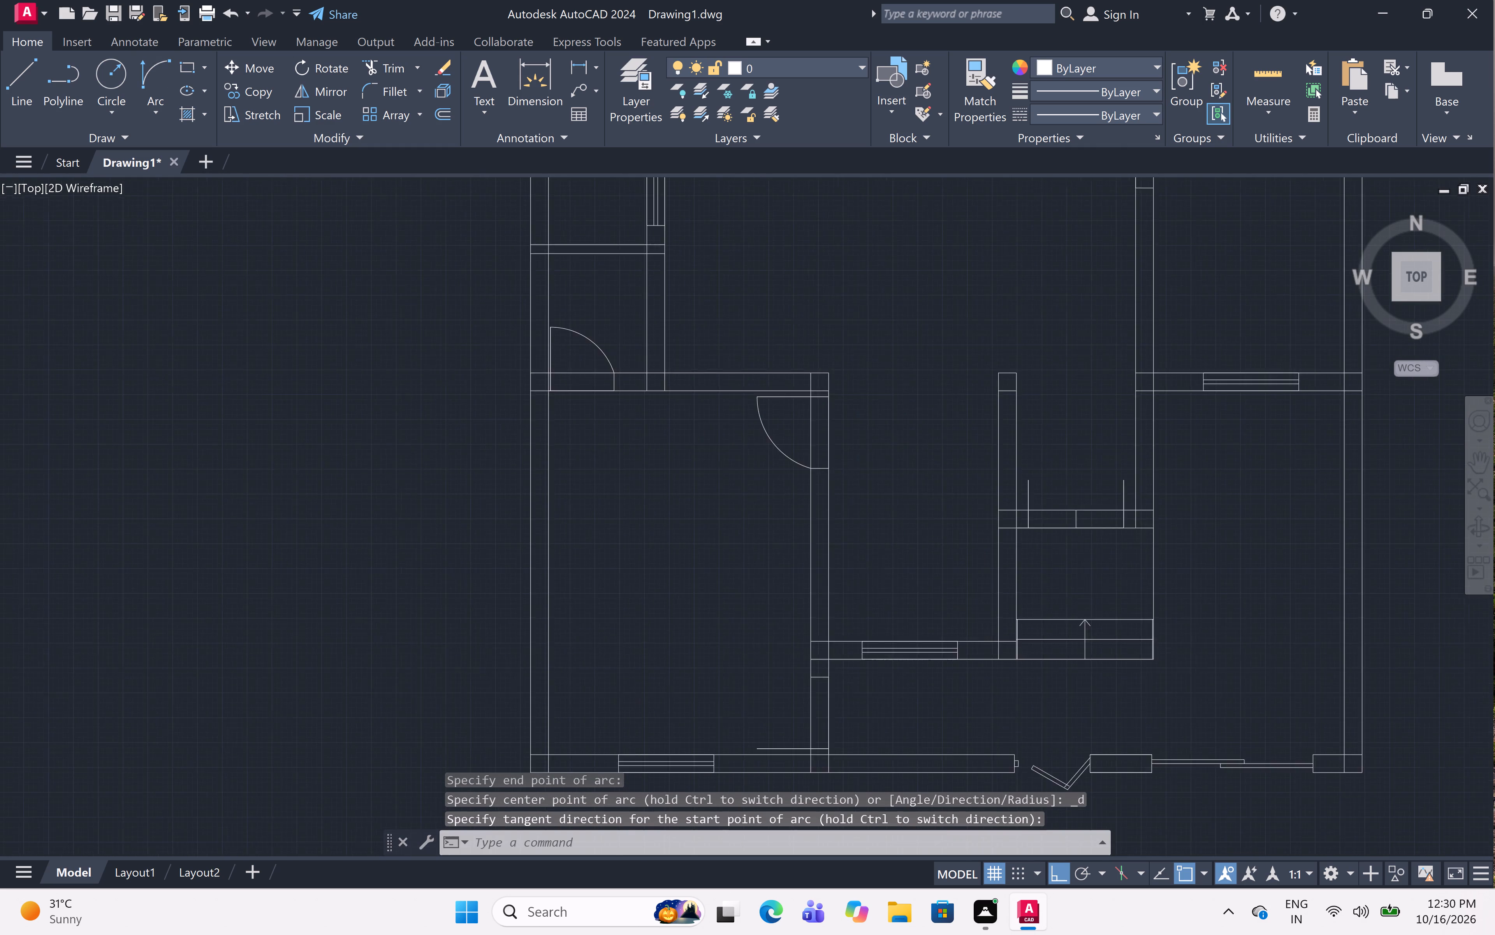
{"action": "scroll", "coordinate": [783, 509], "scroll_direction": "up", "scroll_amount": 4}
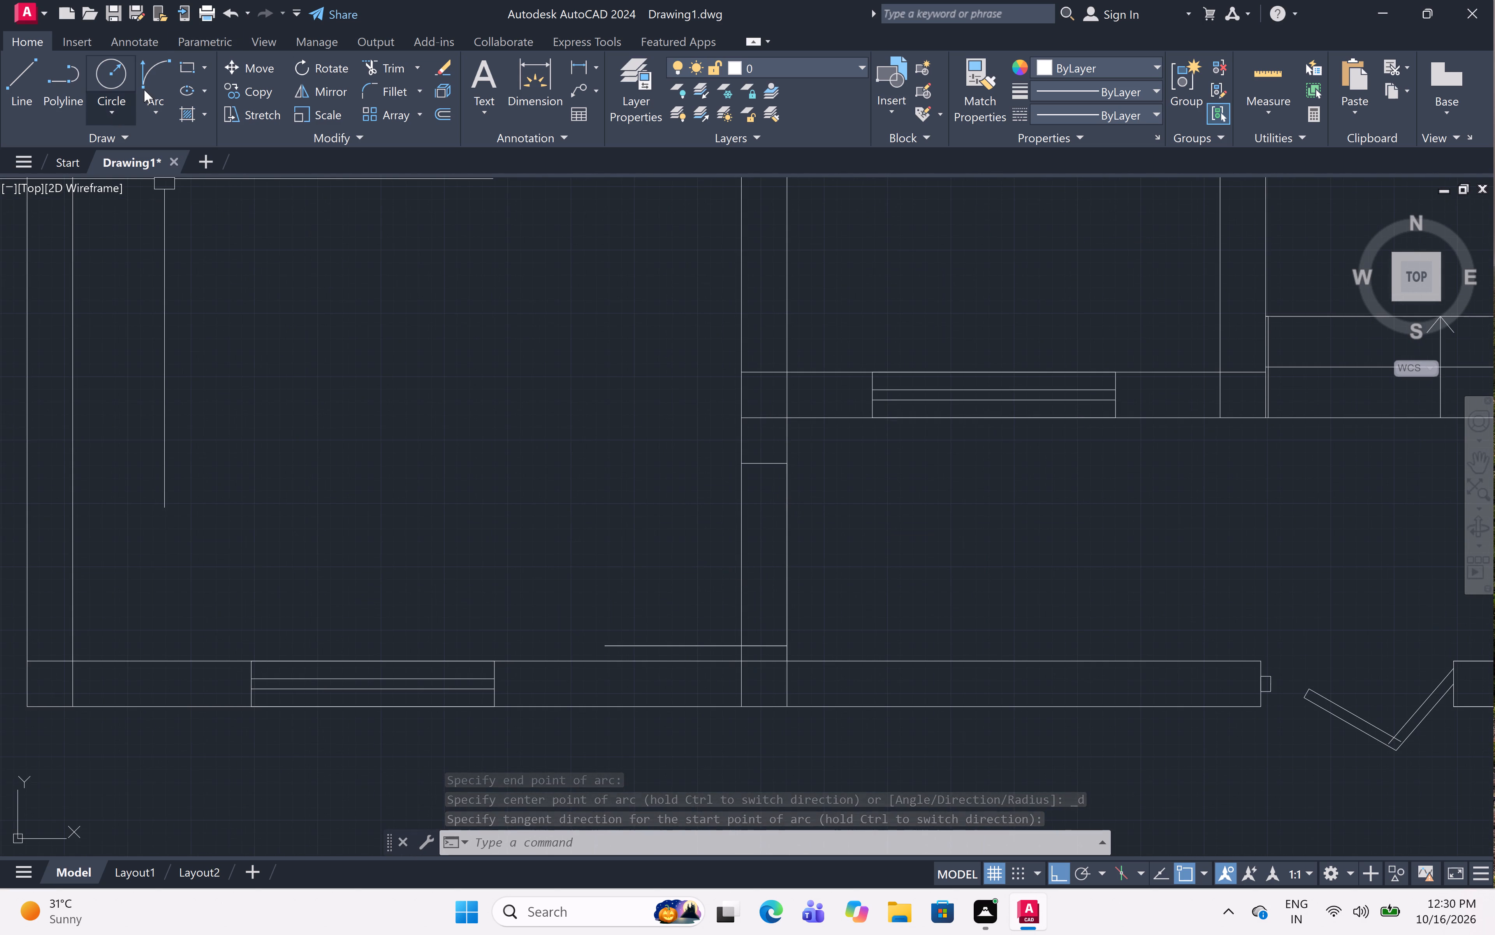
{"action": "left_click", "coordinate": [146, 88]}
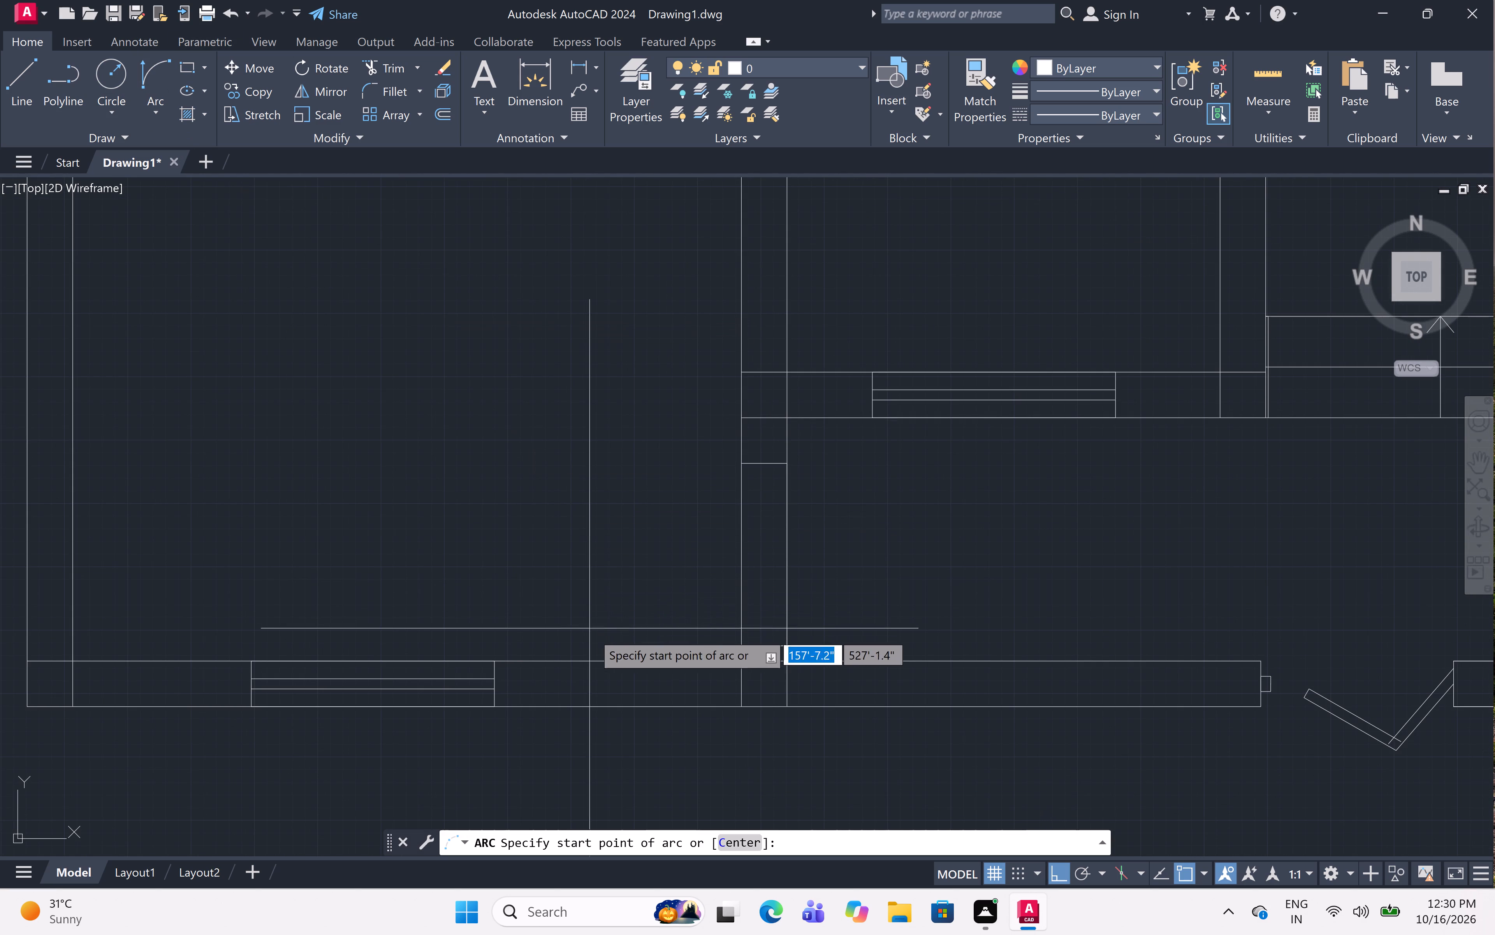
{"action": "left_click", "coordinate": [600, 642]}
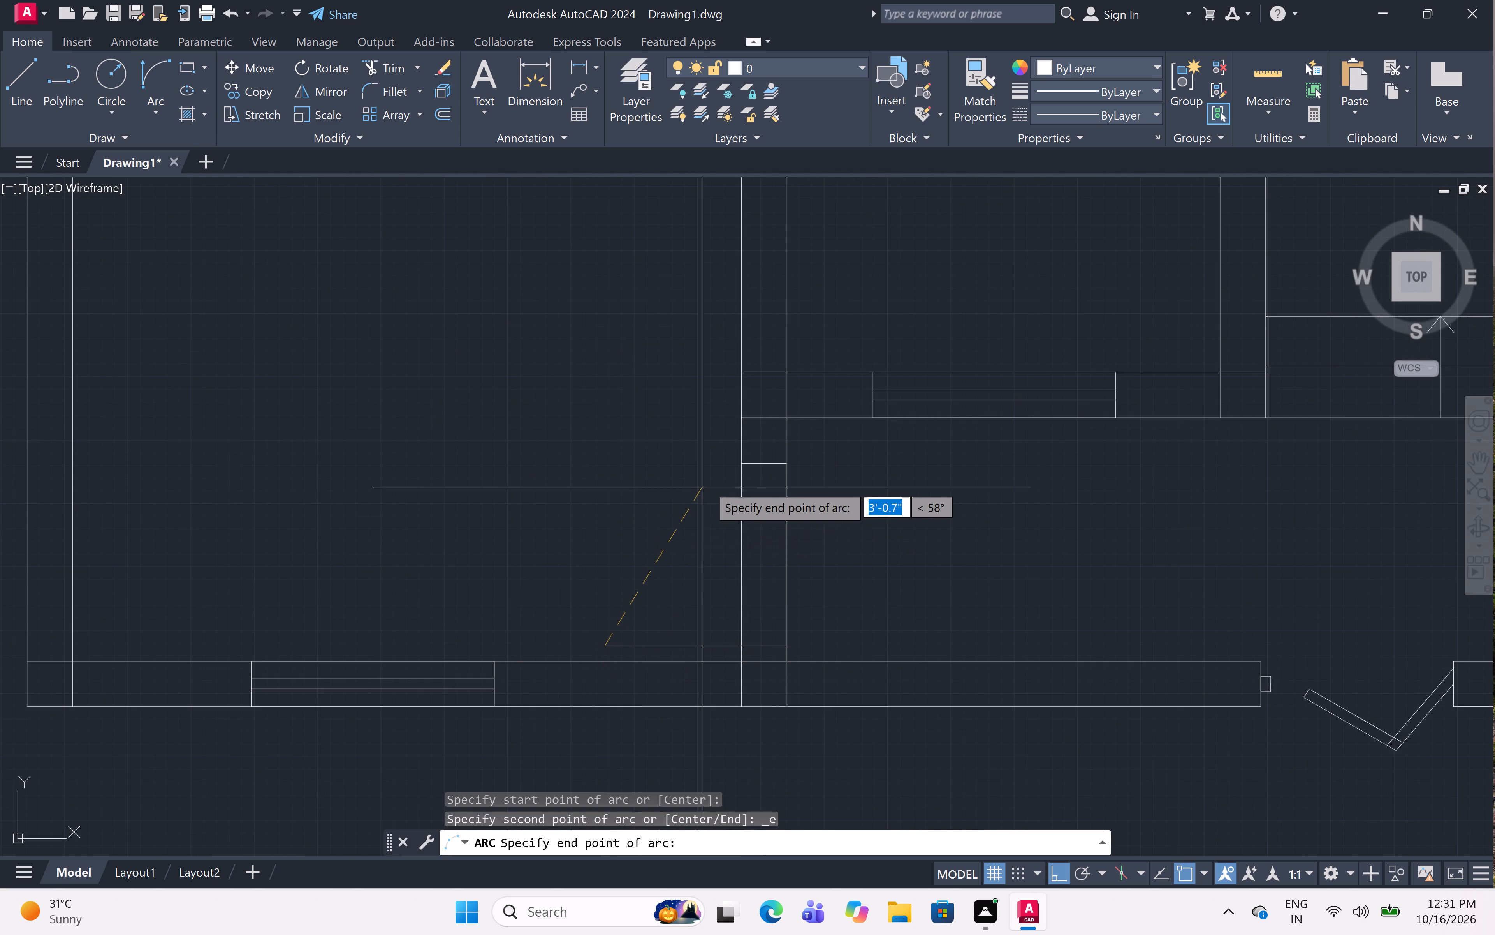
{"action": "left_click", "coordinate": [739, 464]}
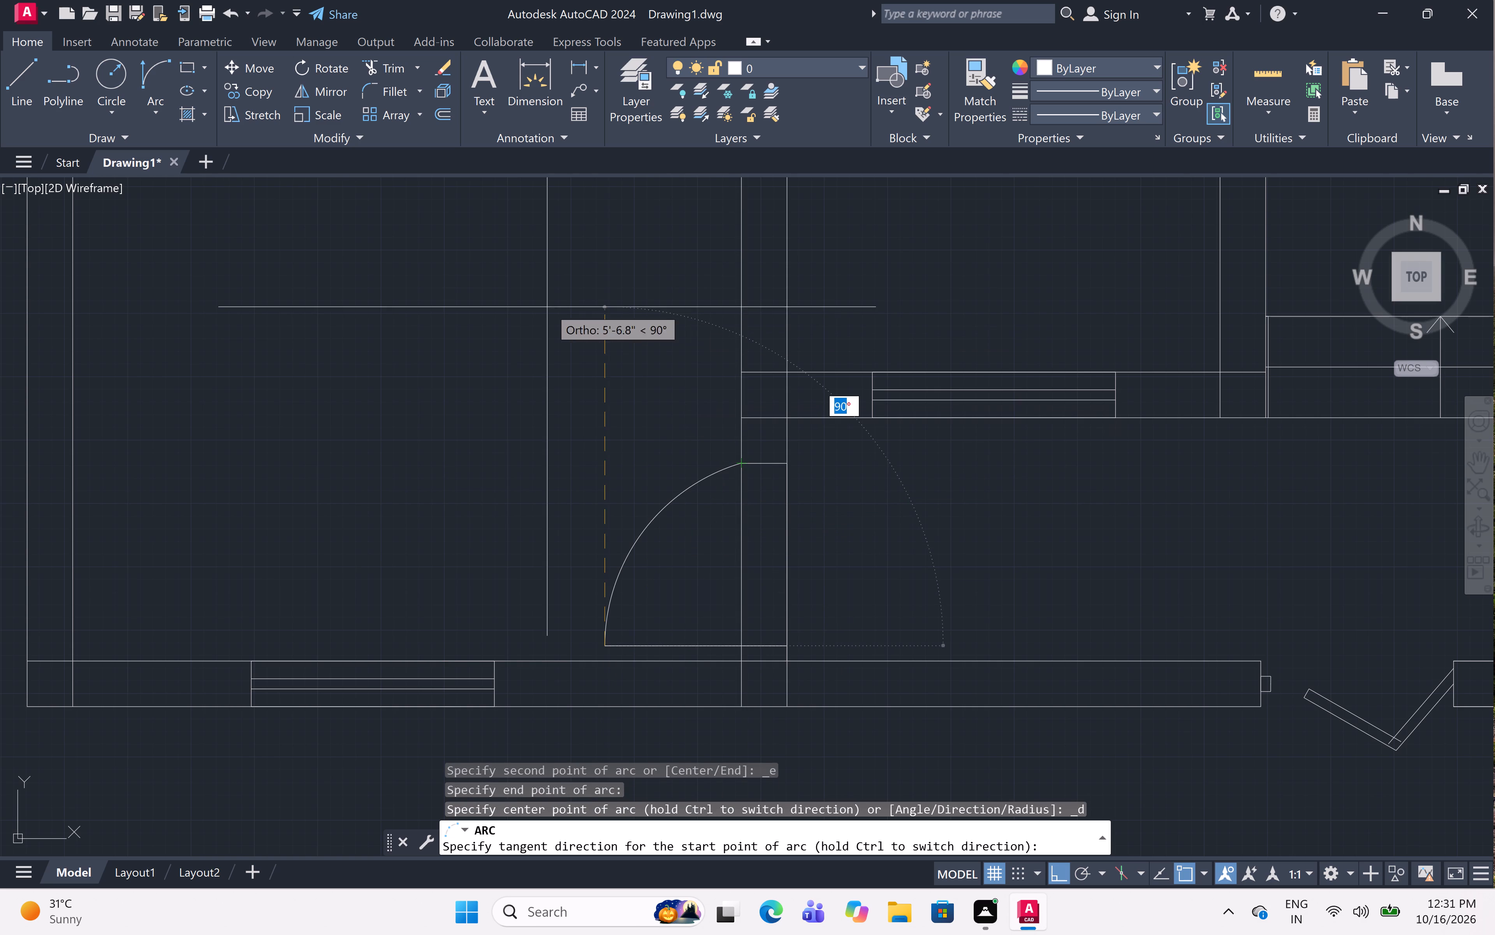
{"action": "left_click", "coordinate": [546, 307]}
Draw the swing arc of the double door's left leaf above the steps, from the leaf's top to the centre line's upper end, tangent rightward.
{"action": "scroll", "coordinate": [560, 312], "scroll_direction": "down", "scroll_amount": 2}
{"action": "middle_click_drag", "start_coordinate": [560, 313], "coordinate": [527, 488]}
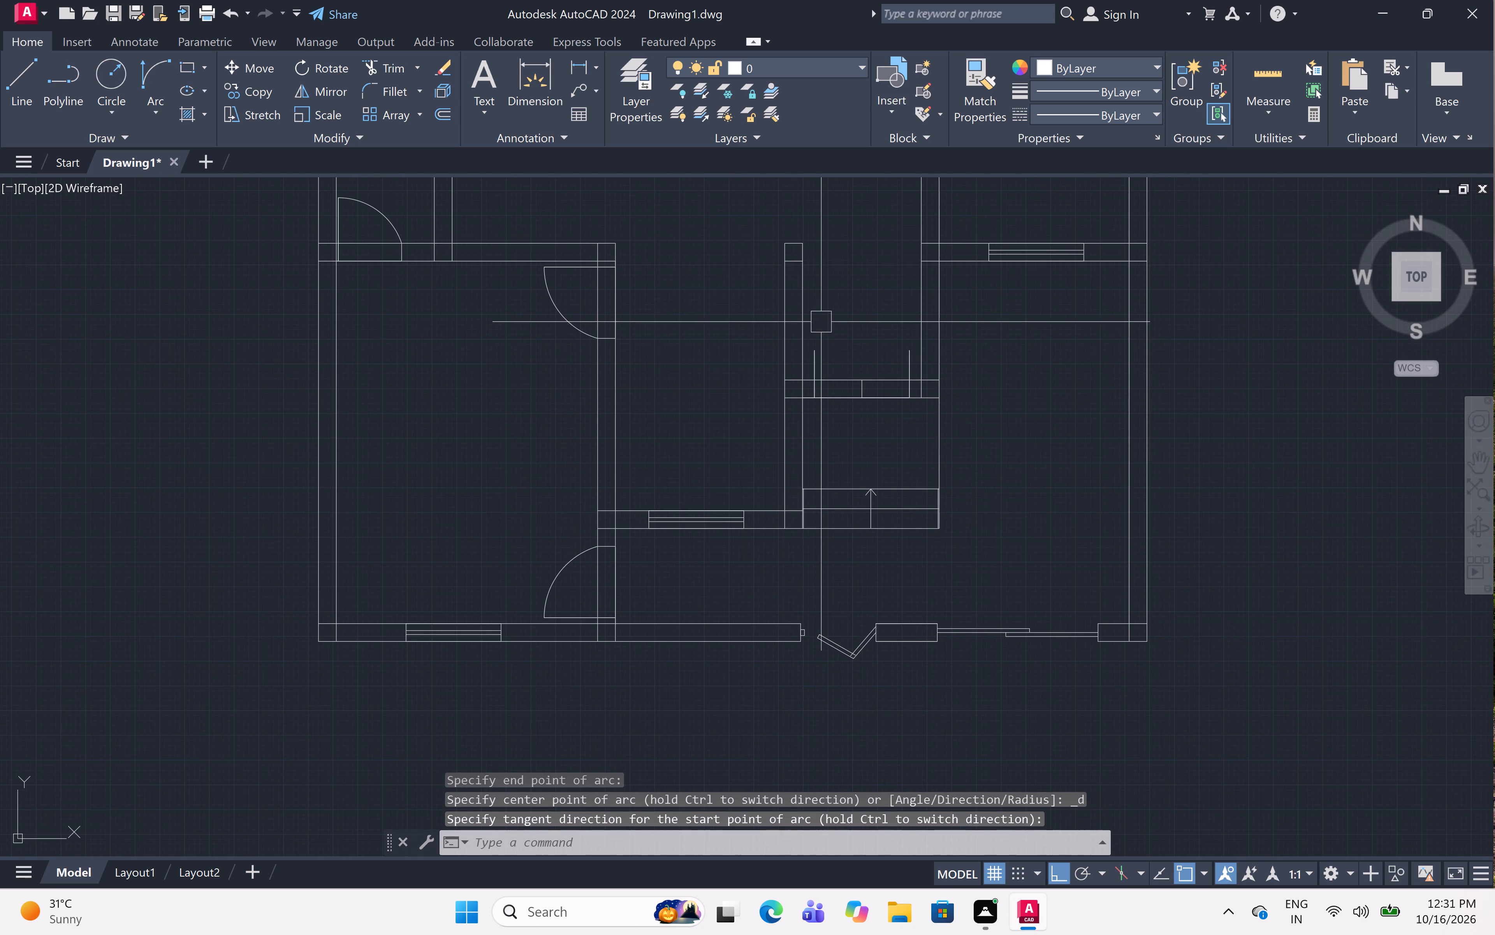
{"action": "scroll", "coordinate": [922, 332], "scroll_direction": "up", "scroll_amount": 2}
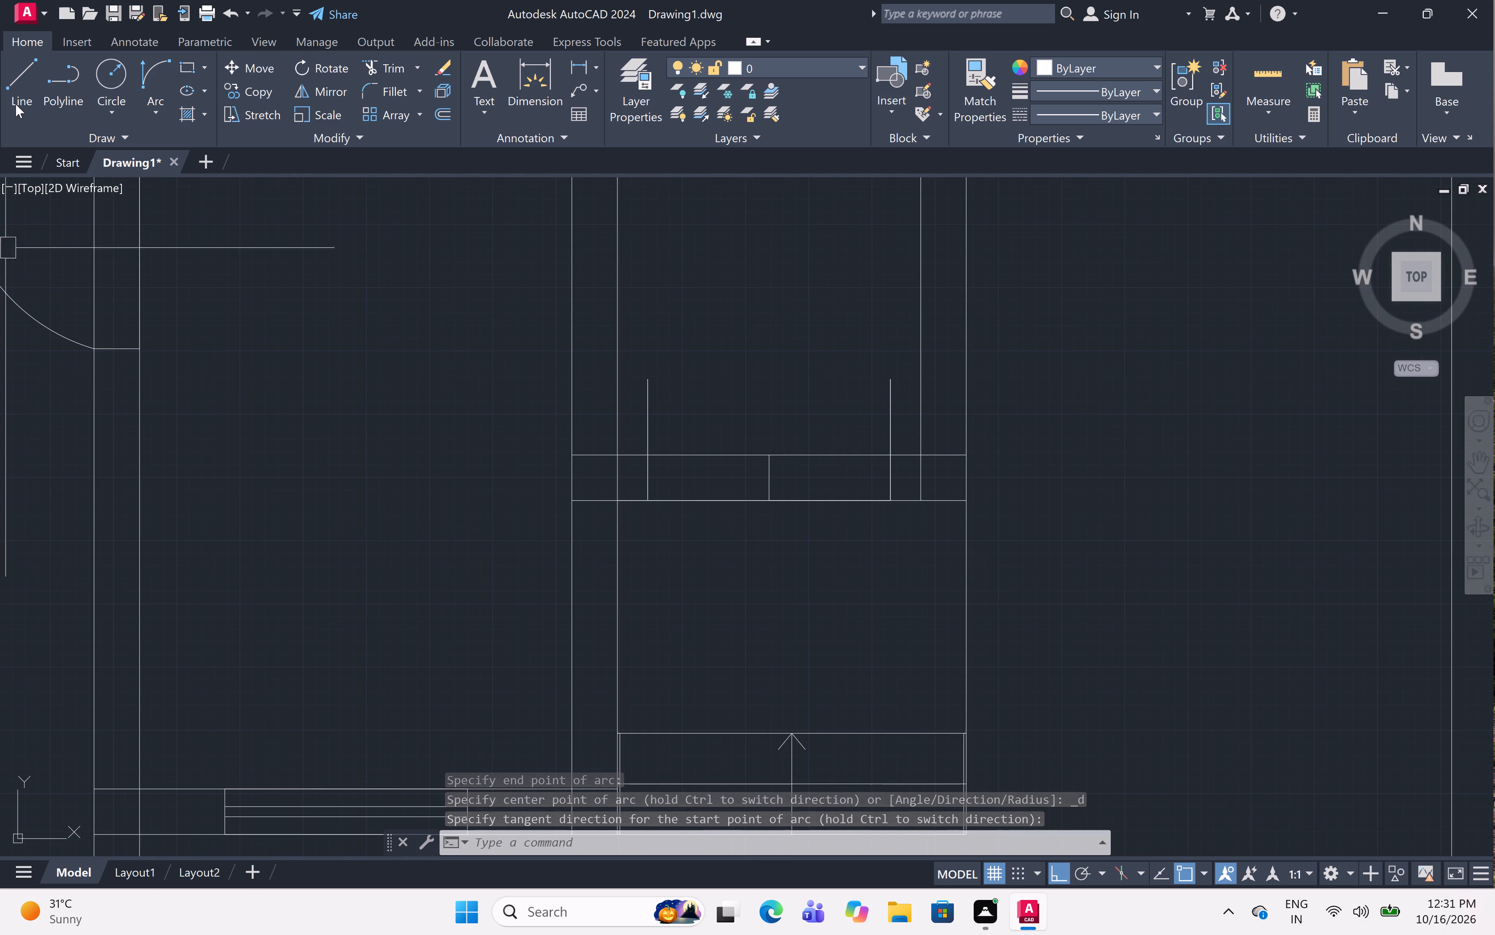
{"action": "left_click", "coordinate": [150, 86]}
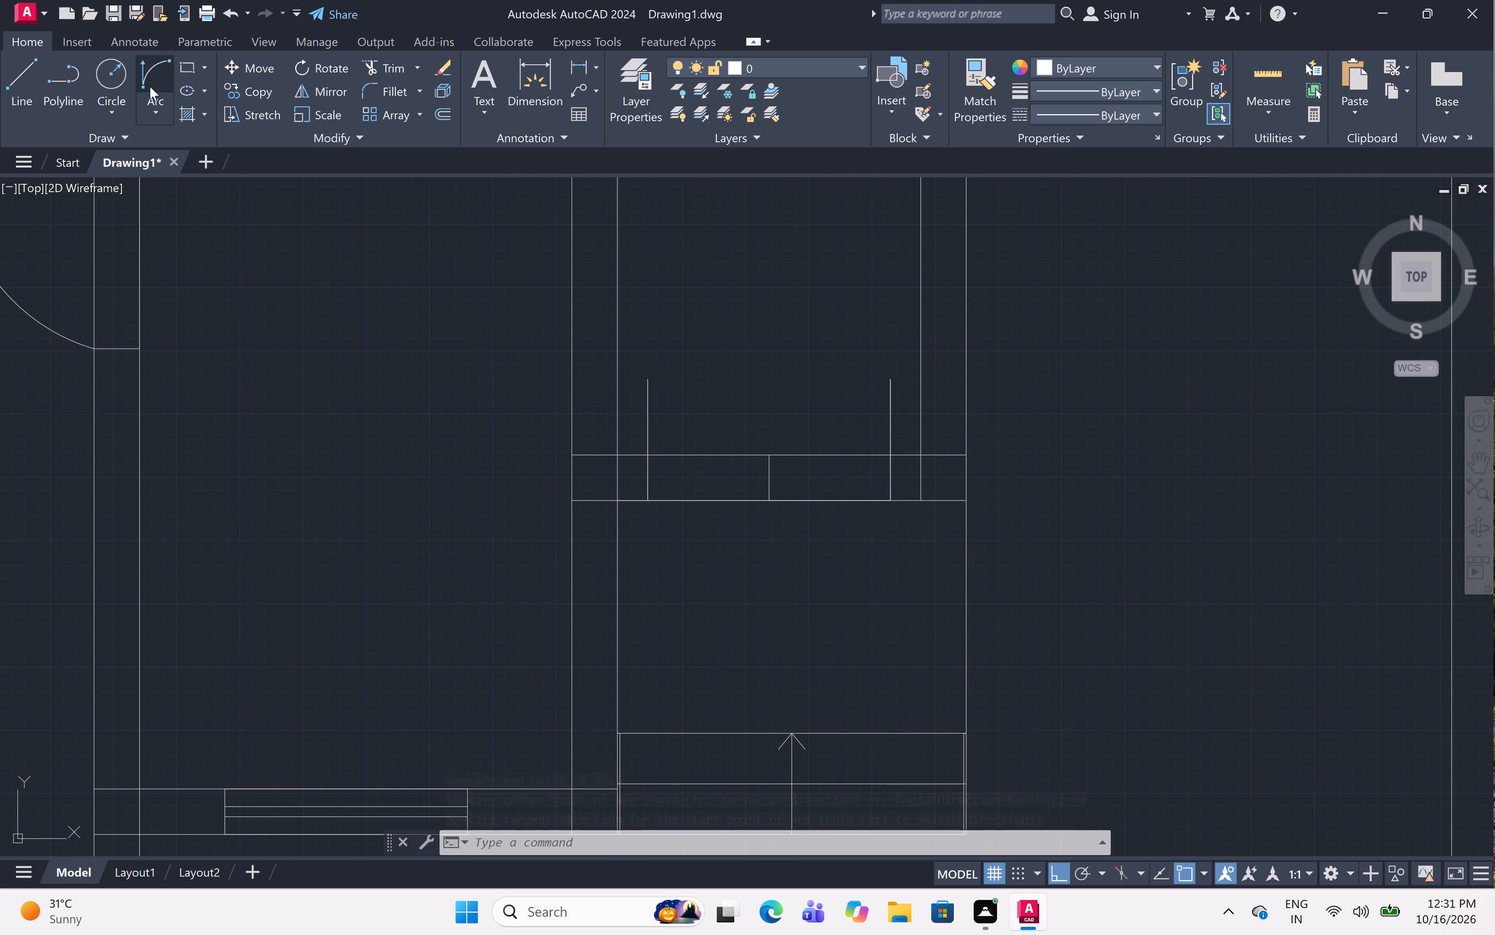
{"action": "scroll", "coordinate": [773, 351], "scroll_direction": "up", "scroll_amount": 1}
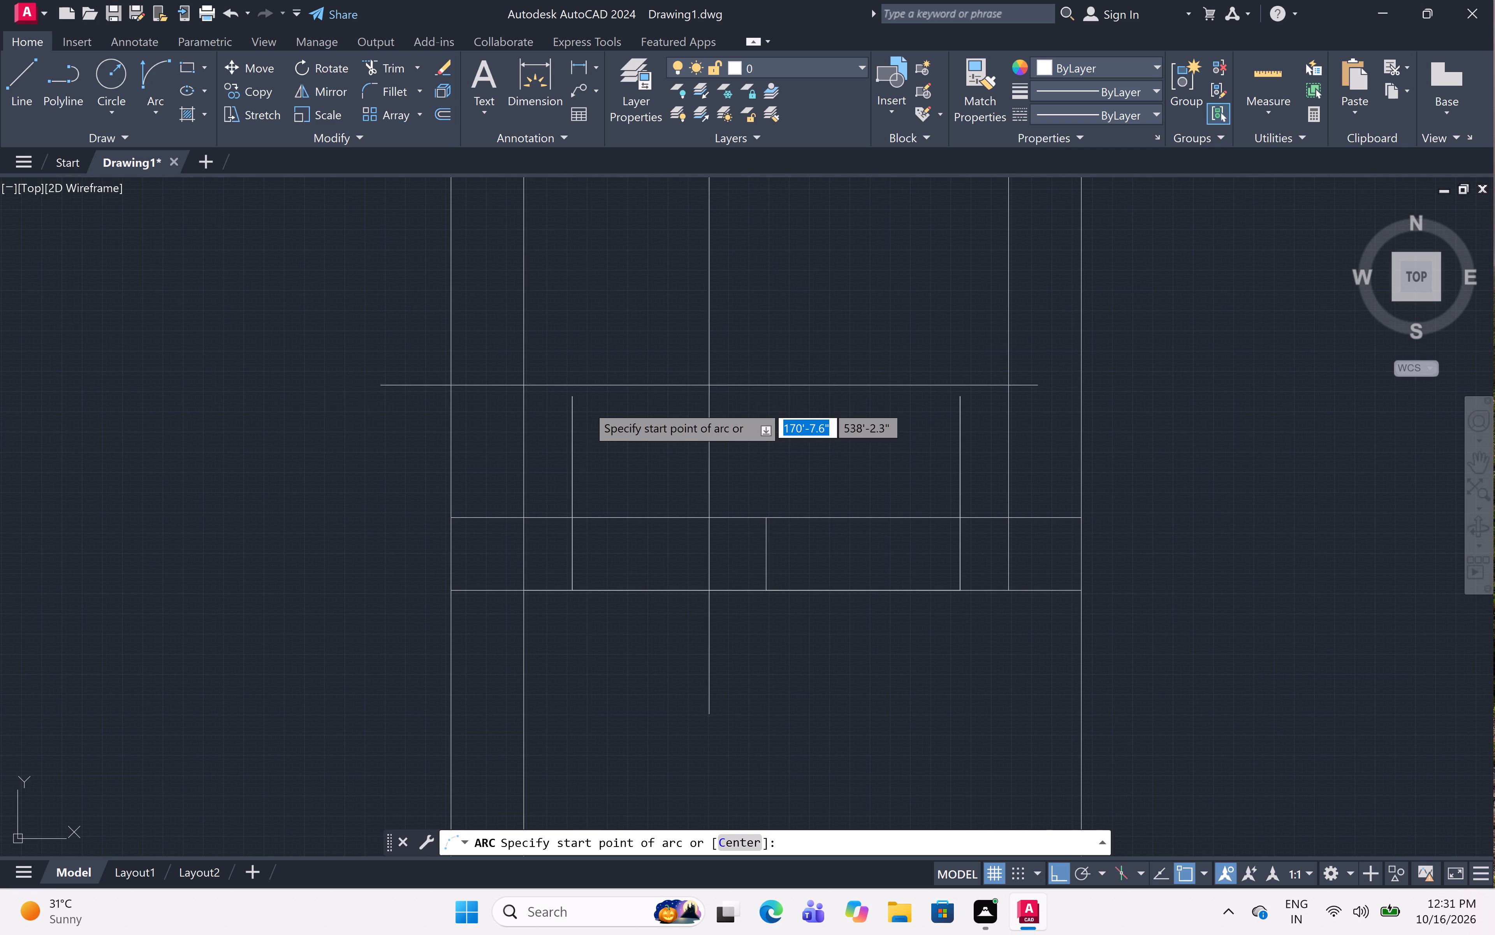
{"action": "left_click", "coordinate": [571, 392]}
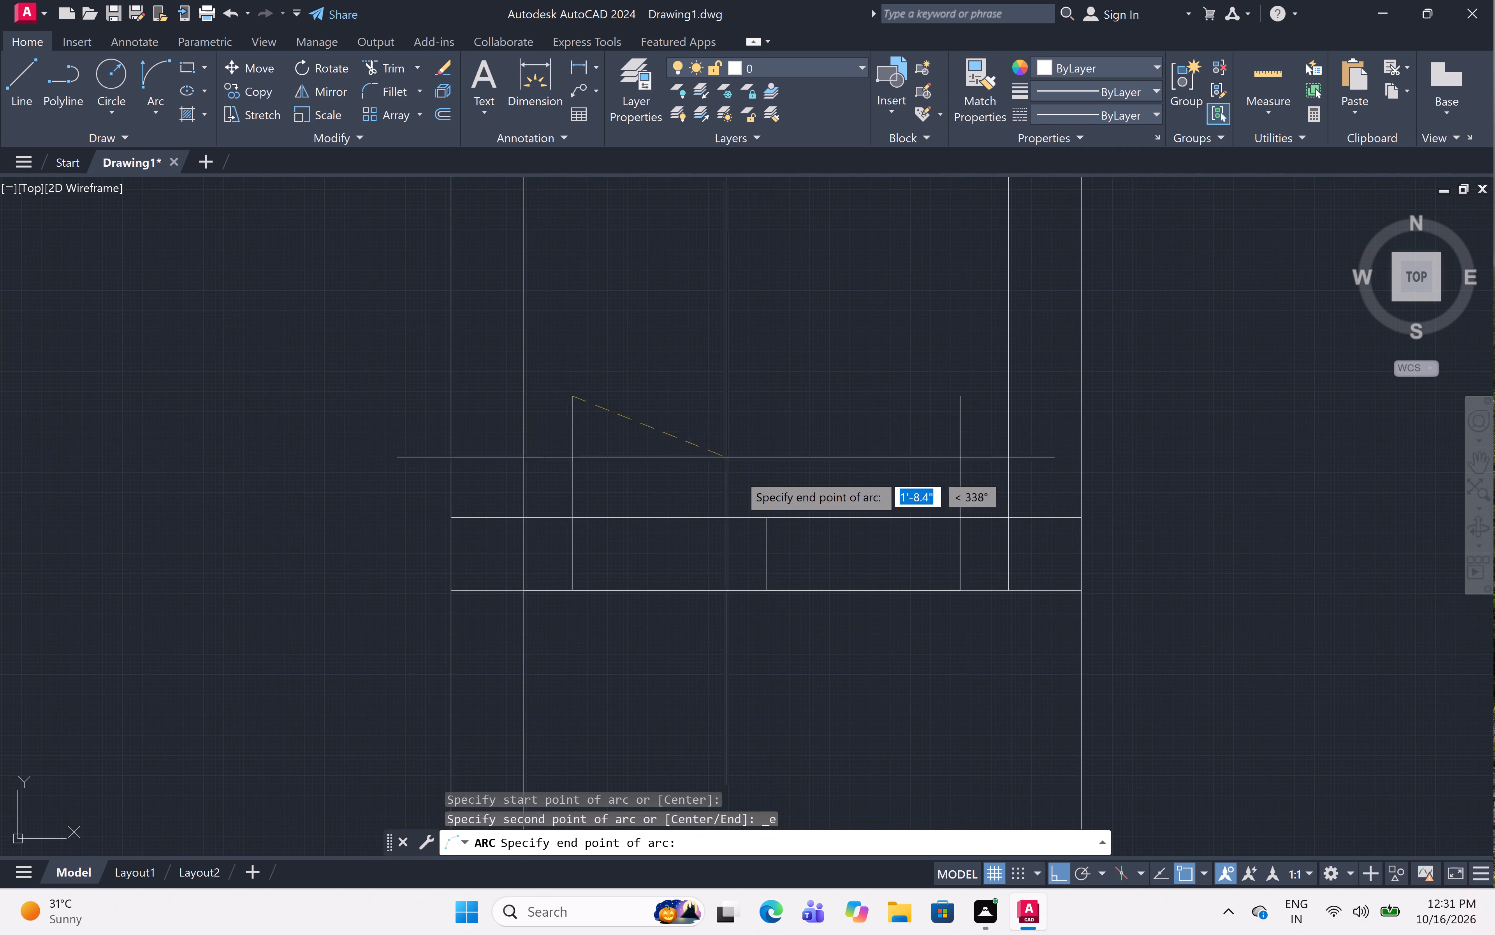
{"action": "left_click", "coordinate": [767, 517]}
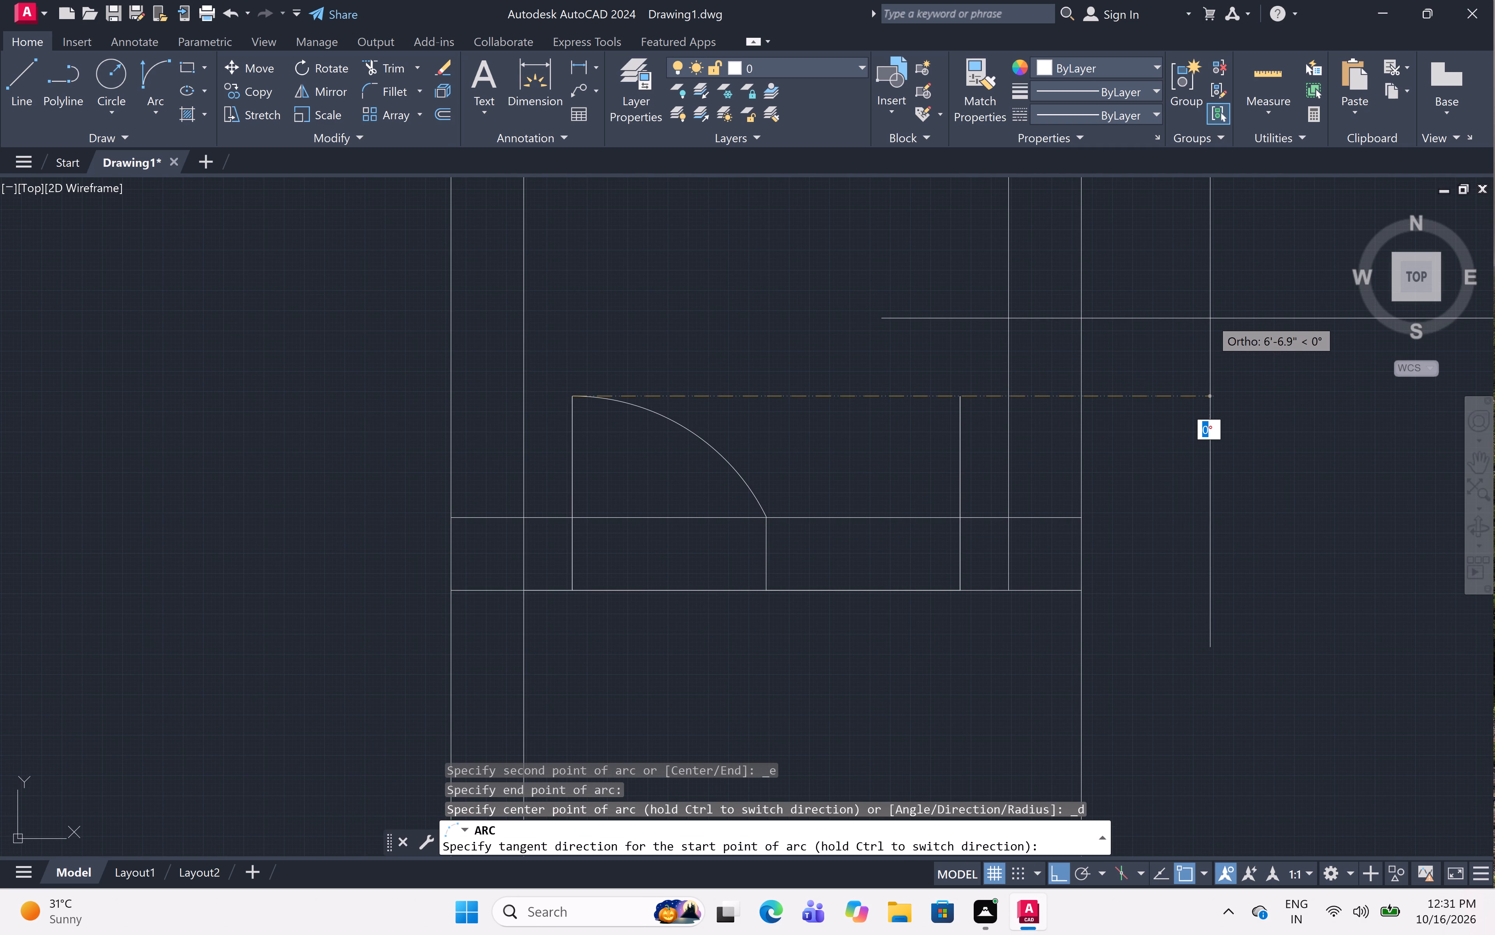
{"action": "left_click", "coordinate": [1220, 338]}
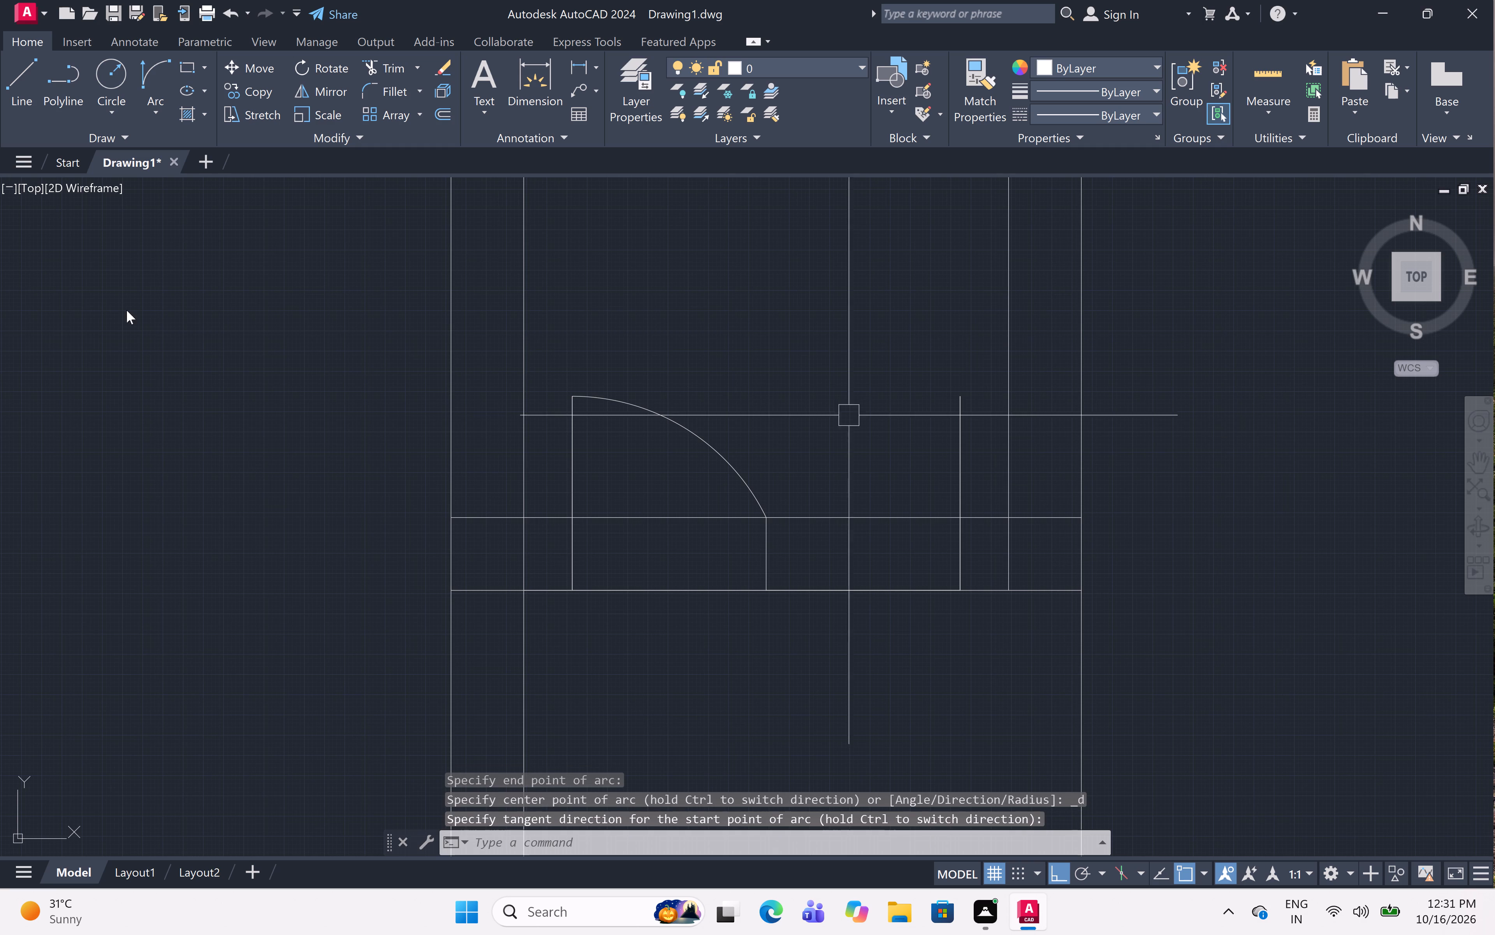
Draw the swing arc of the double door's right leaf, from the leaf's top to the centre line's upper end, tangent leftward.
{"action": "left_click", "coordinate": [144, 89]}
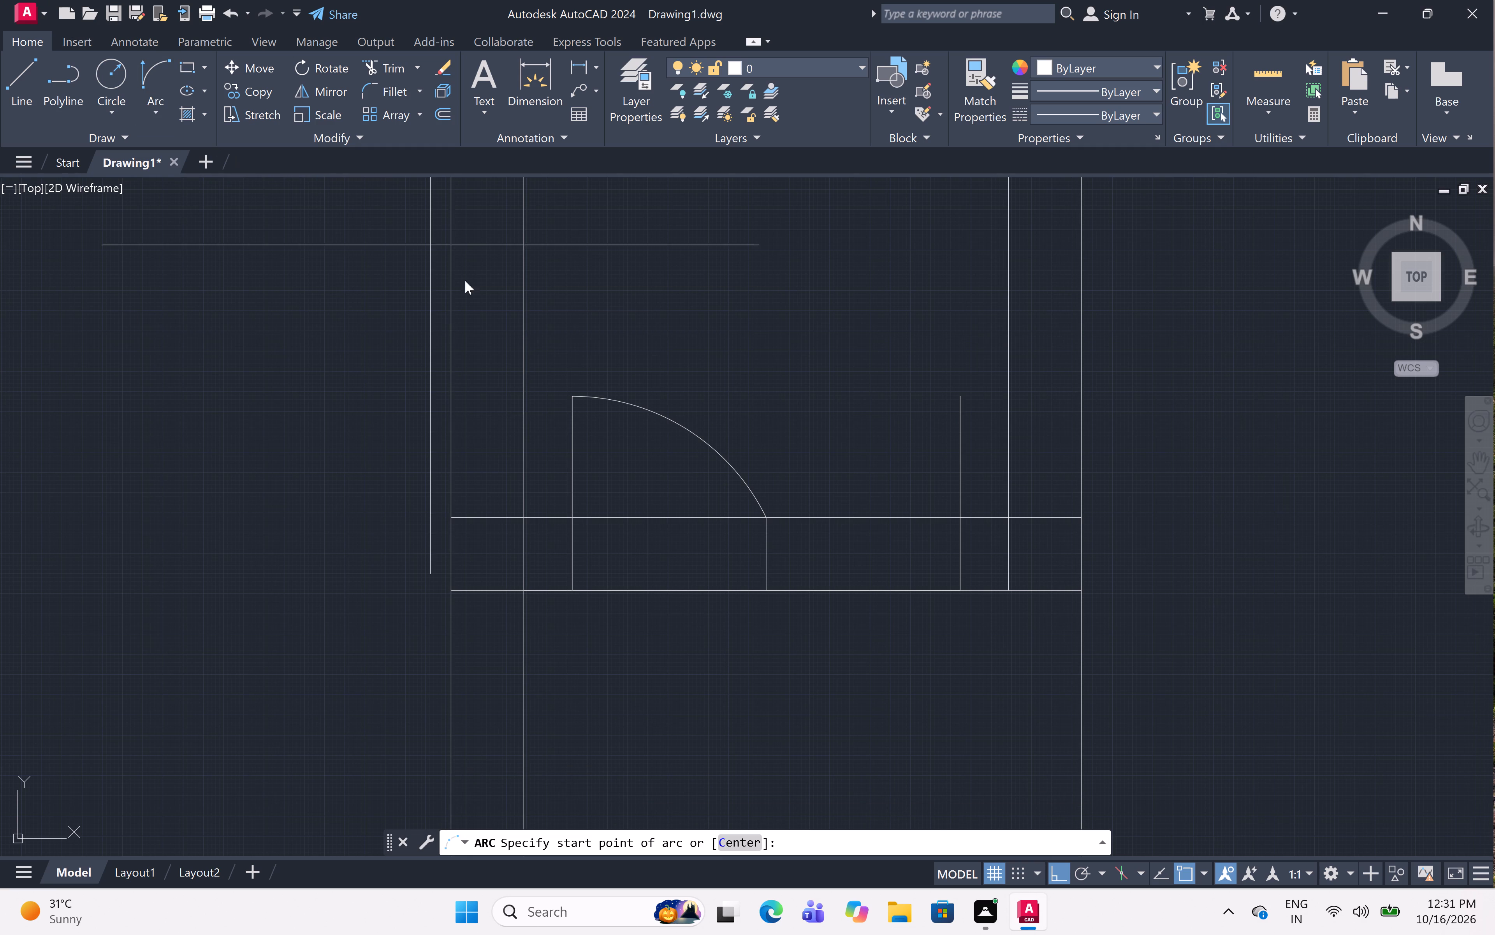
{"action": "left_click", "coordinate": [957, 398]}
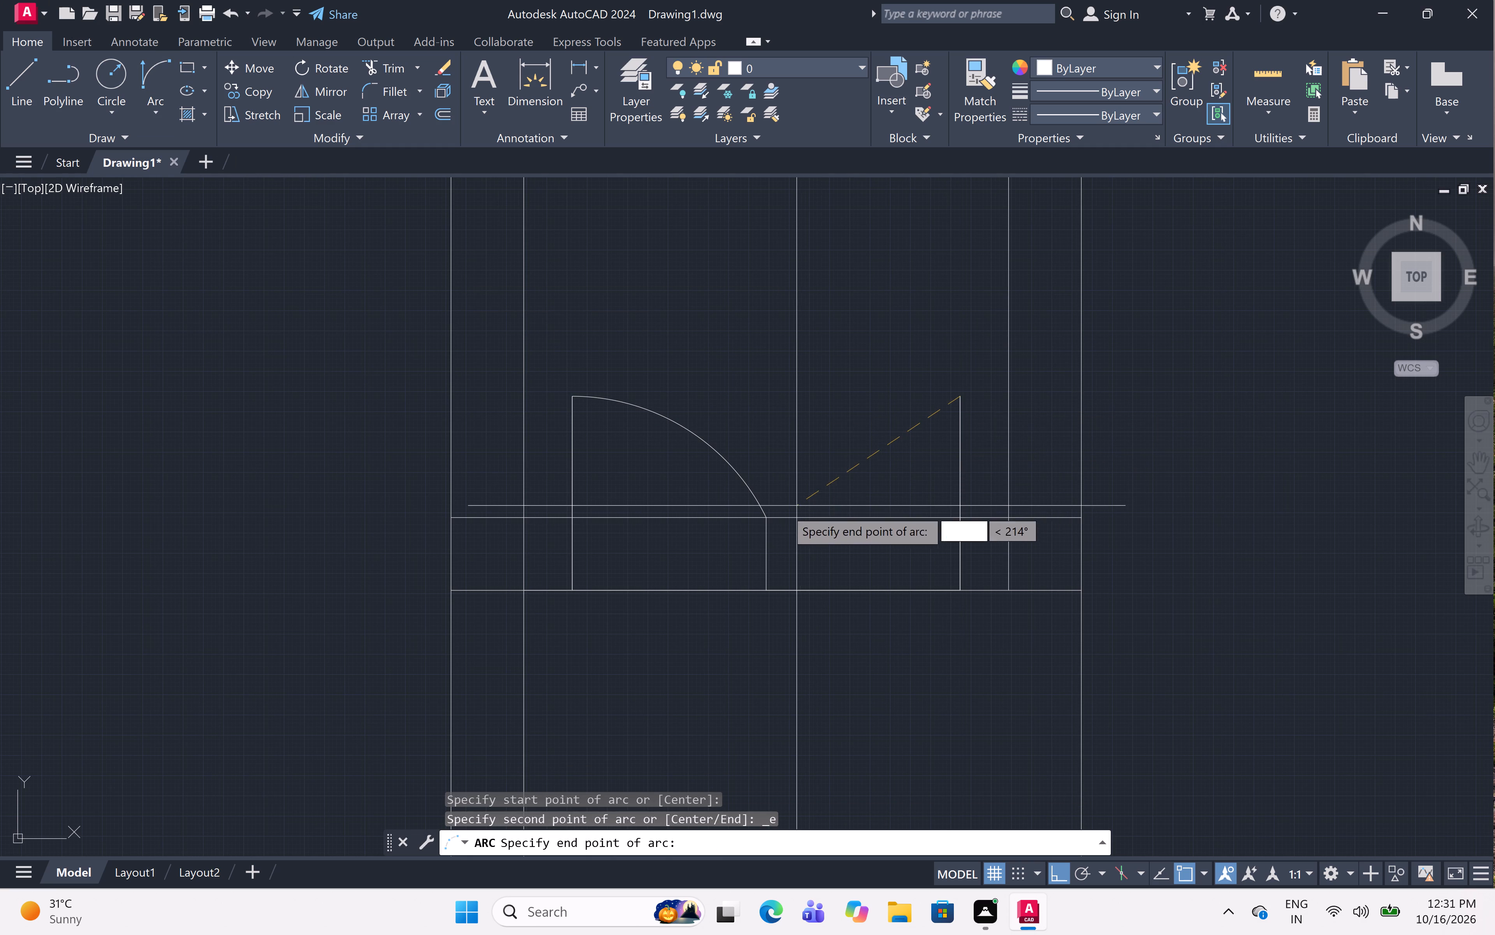
{"action": "left_click", "coordinate": [771, 513]}
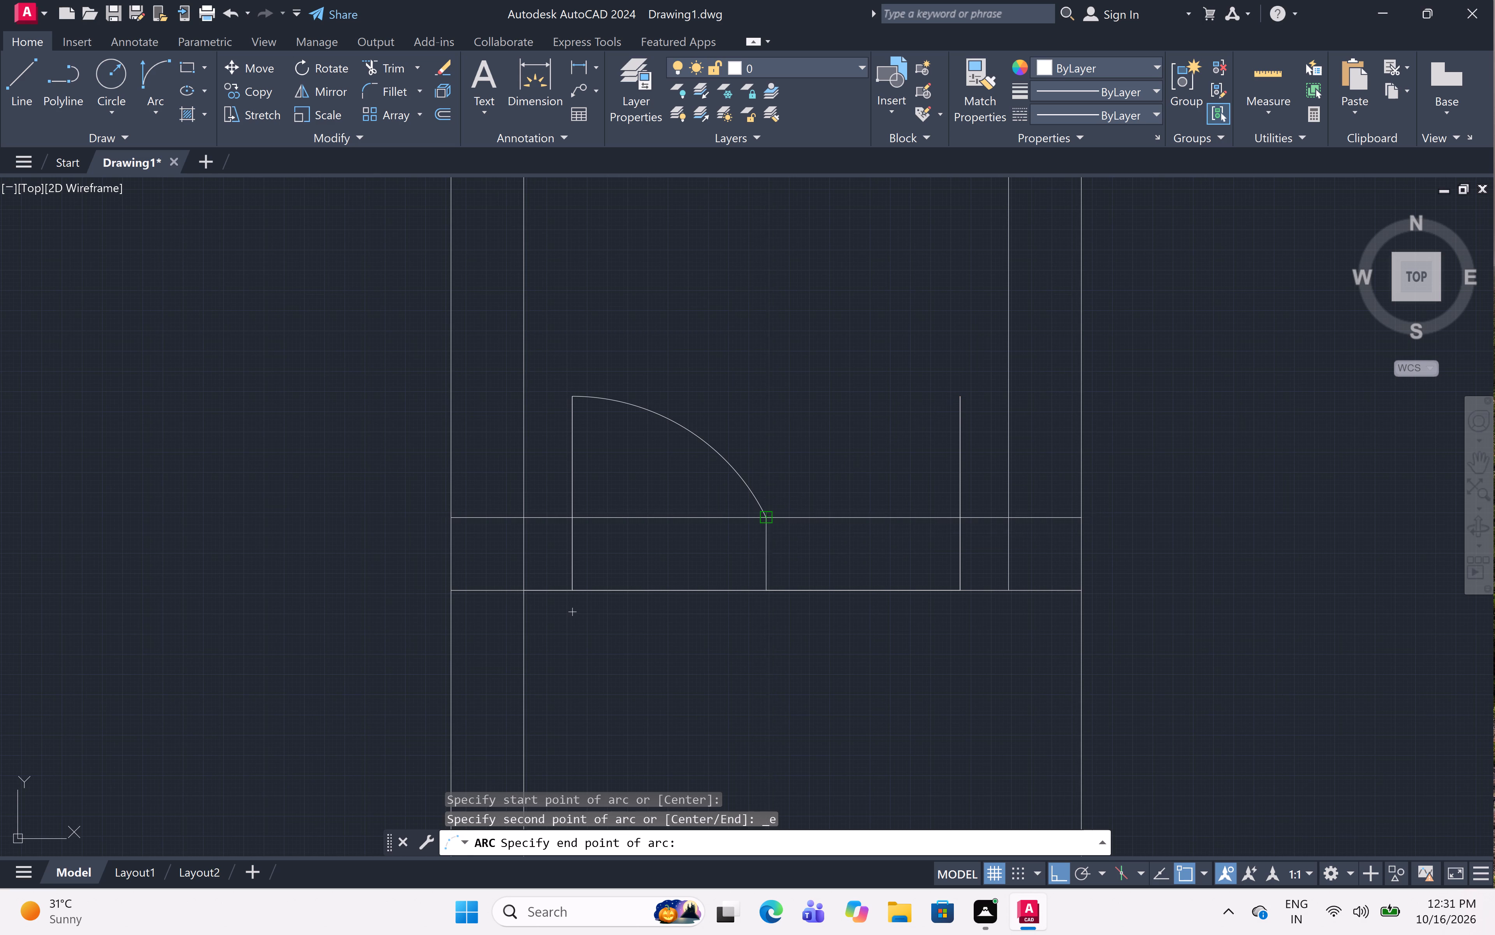
{"action": "left_click", "coordinate": [416, 499]}
Draw the swing arc of the middle-right room's upper-left door, from the leaf's right end to the jamb's right end, tangent downward.
{"action": "scroll", "coordinate": [558, 445], "scroll_direction": "down", "scroll_amount": 5}
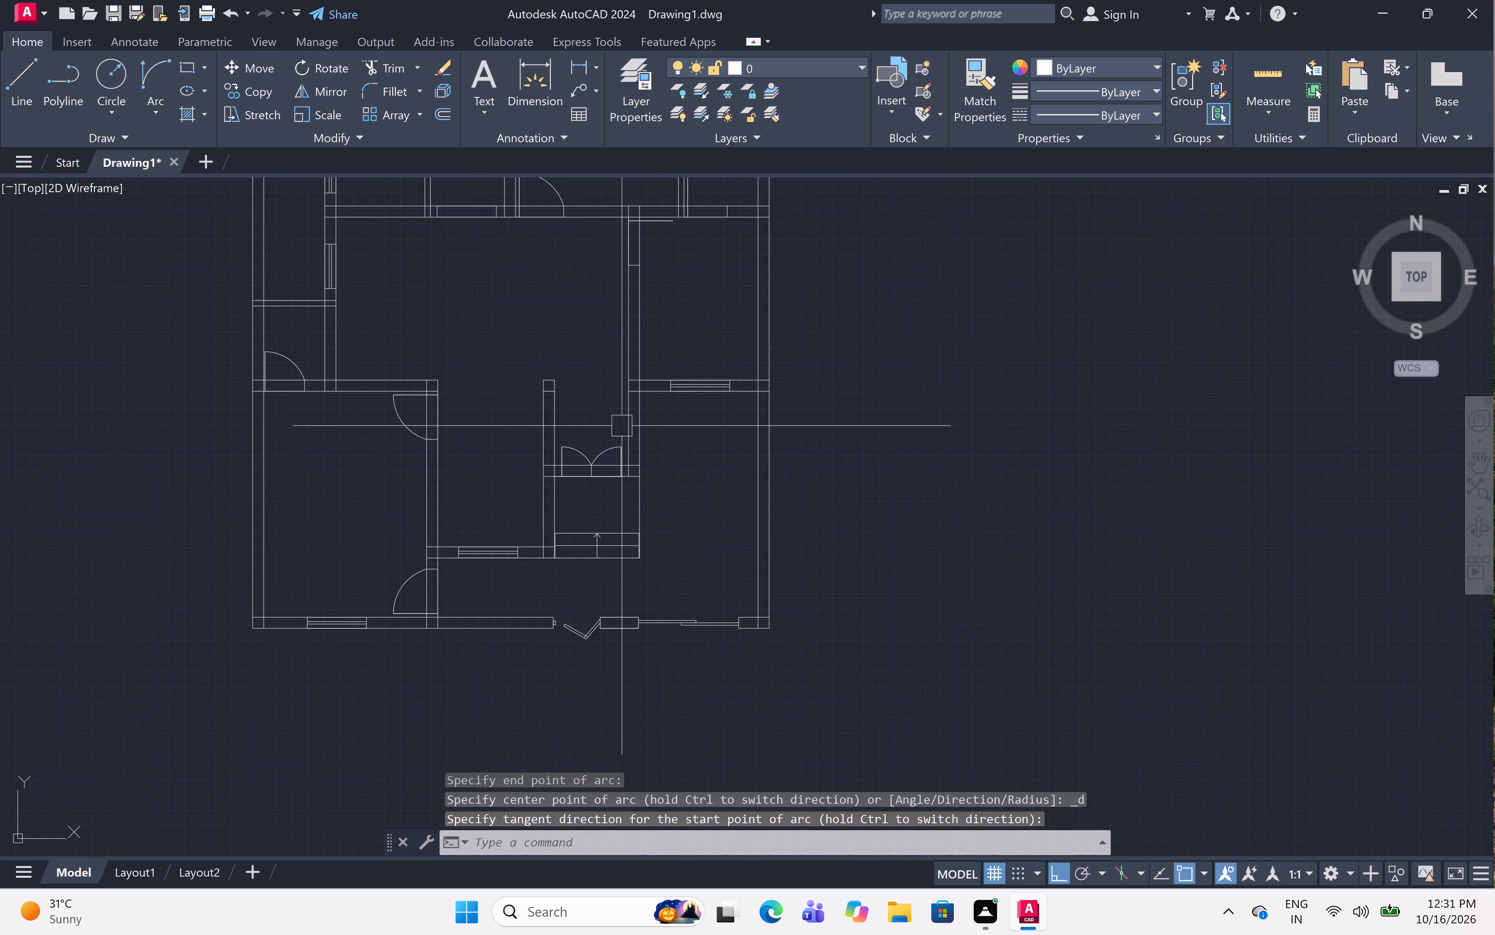
{"action": "middle_click_drag", "start_coordinate": [622, 426], "coordinate": [718, 533]}
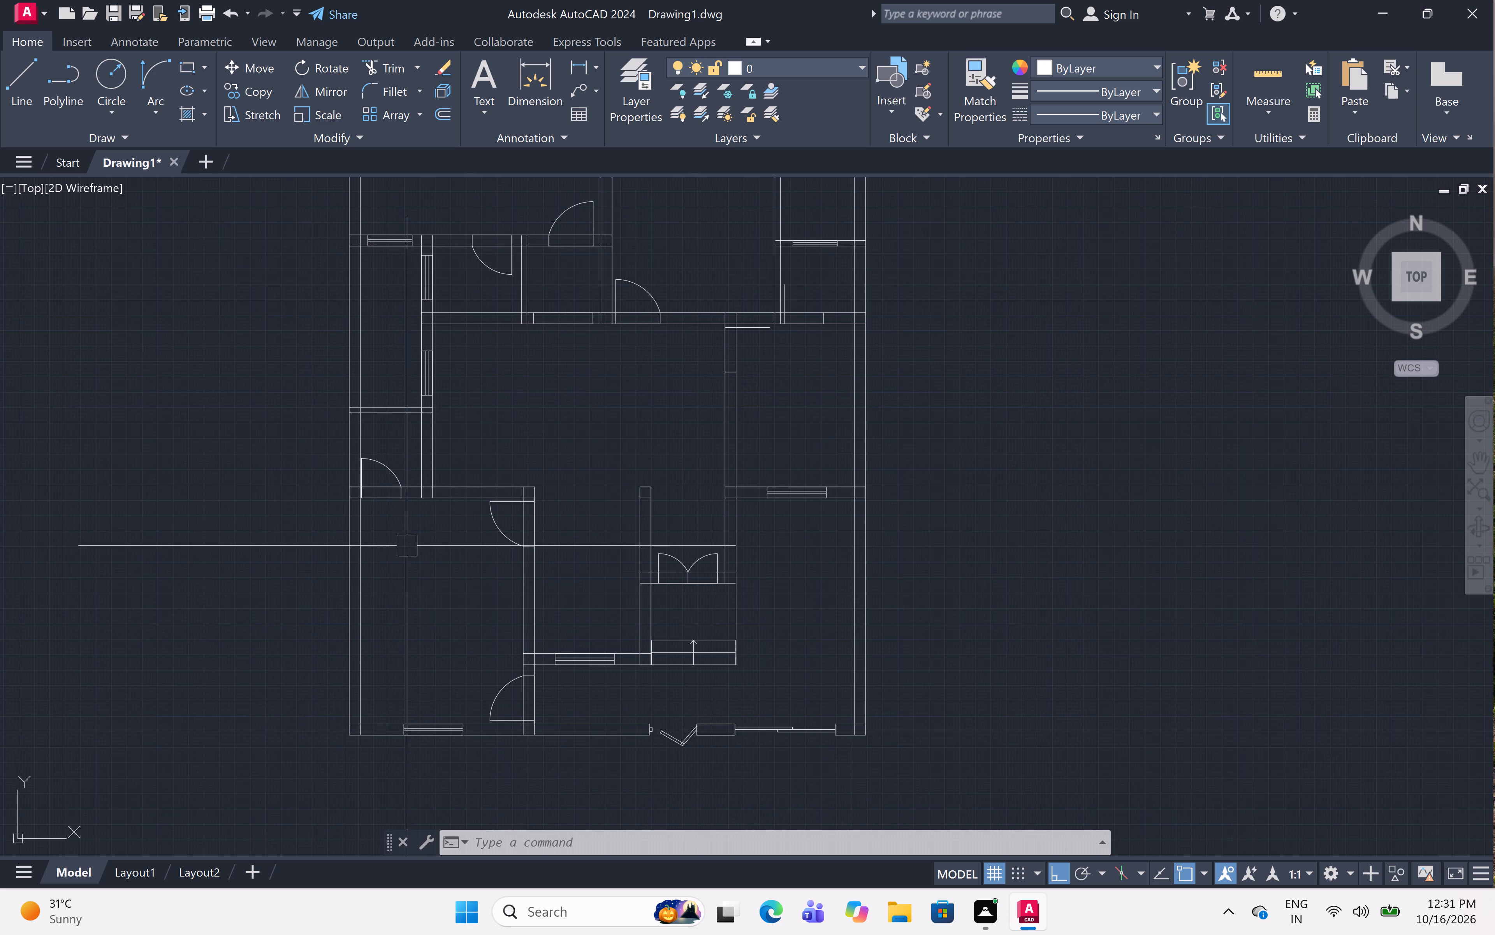
{"action": "scroll", "coordinate": [744, 298], "scroll_direction": "up", "scroll_amount": 2}
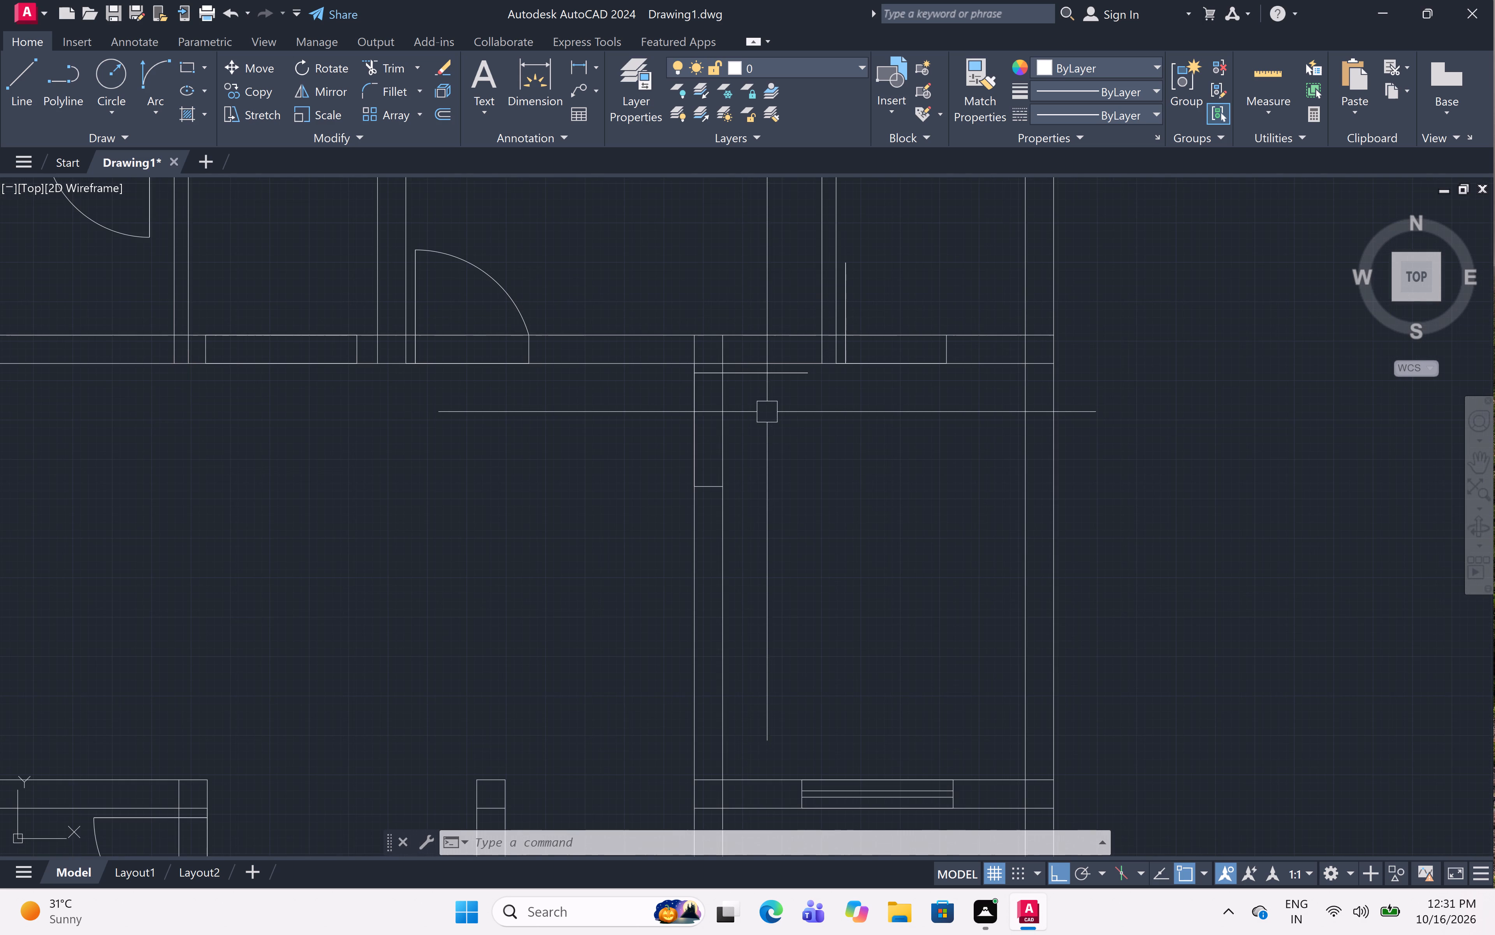
{"action": "left_click", "coordinate": [160, 66]}
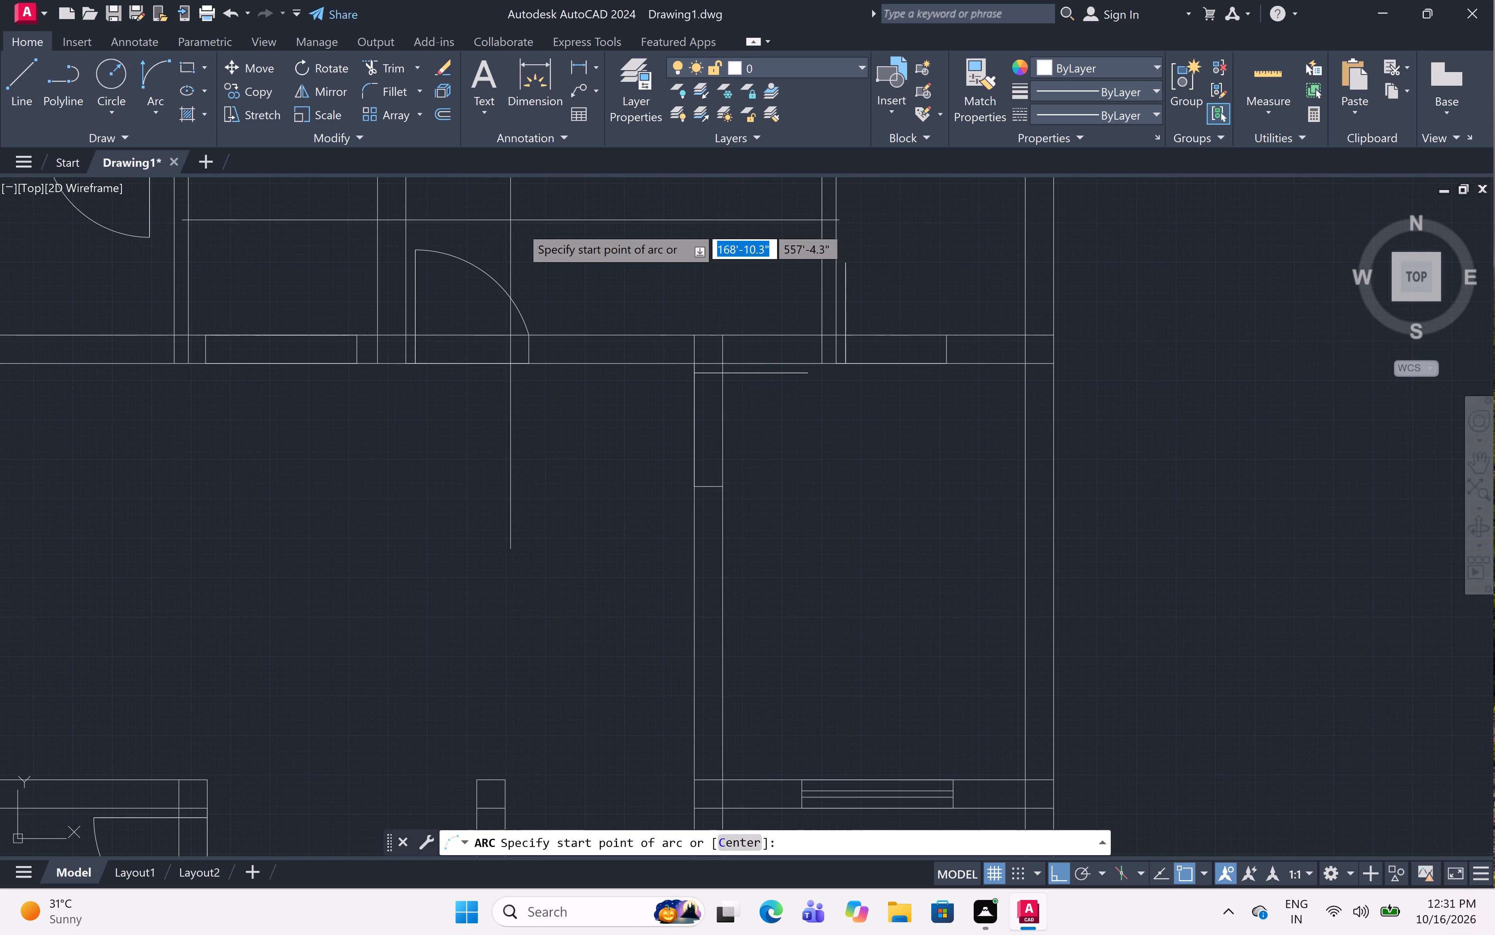
{"action": "scroll", "coordinate": [683, 362], "scroll_direction": "up", "scroll_amount": 1}
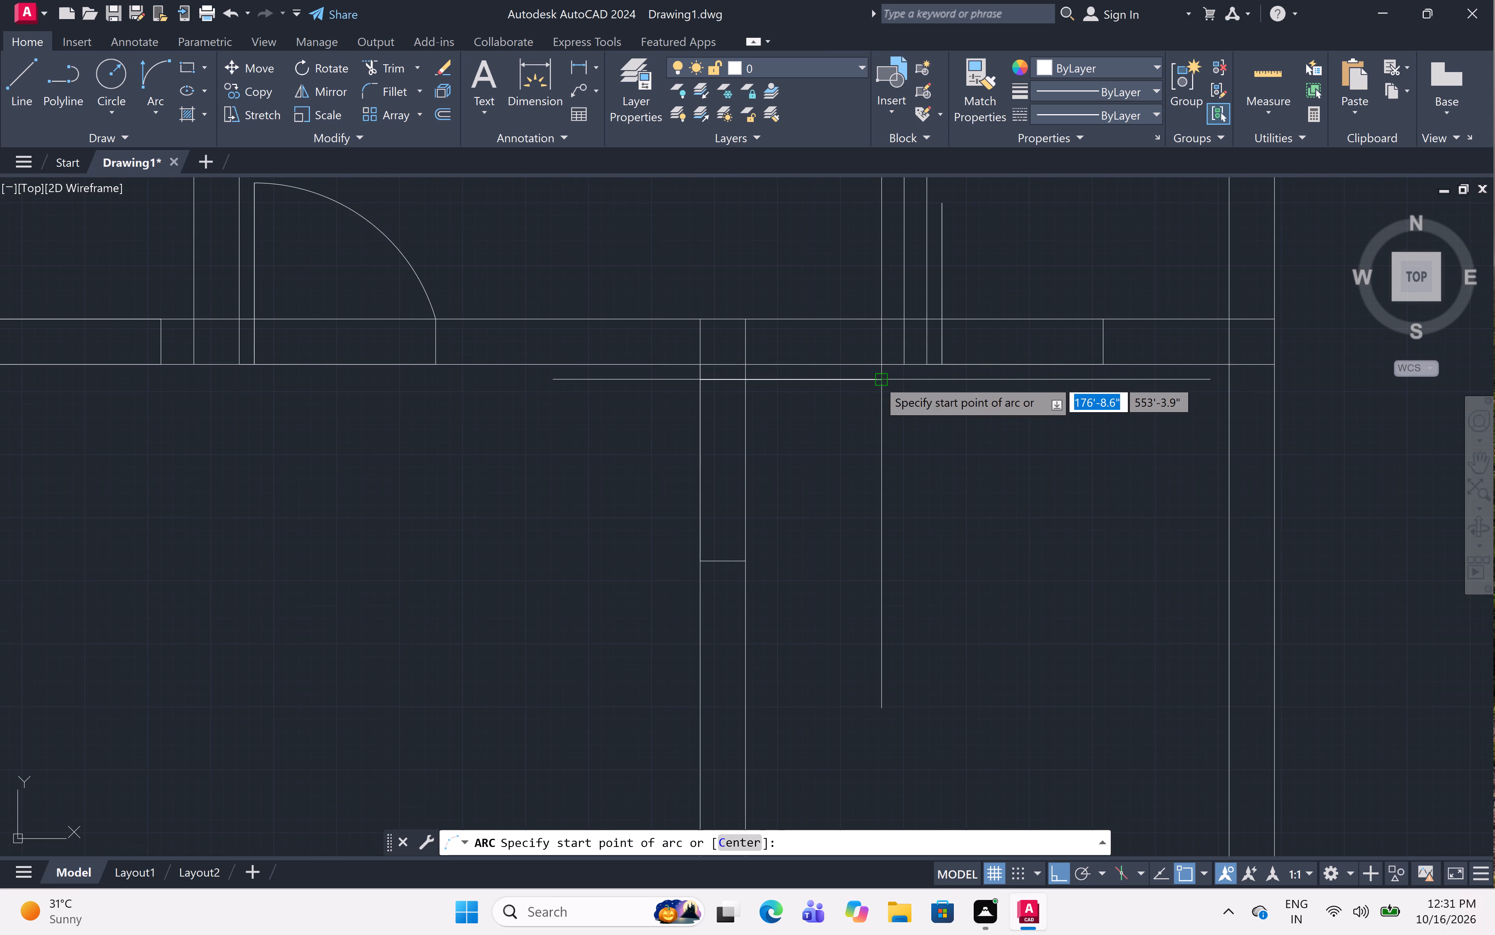
{"action": "left_click", "coordinate": [878, 378]}
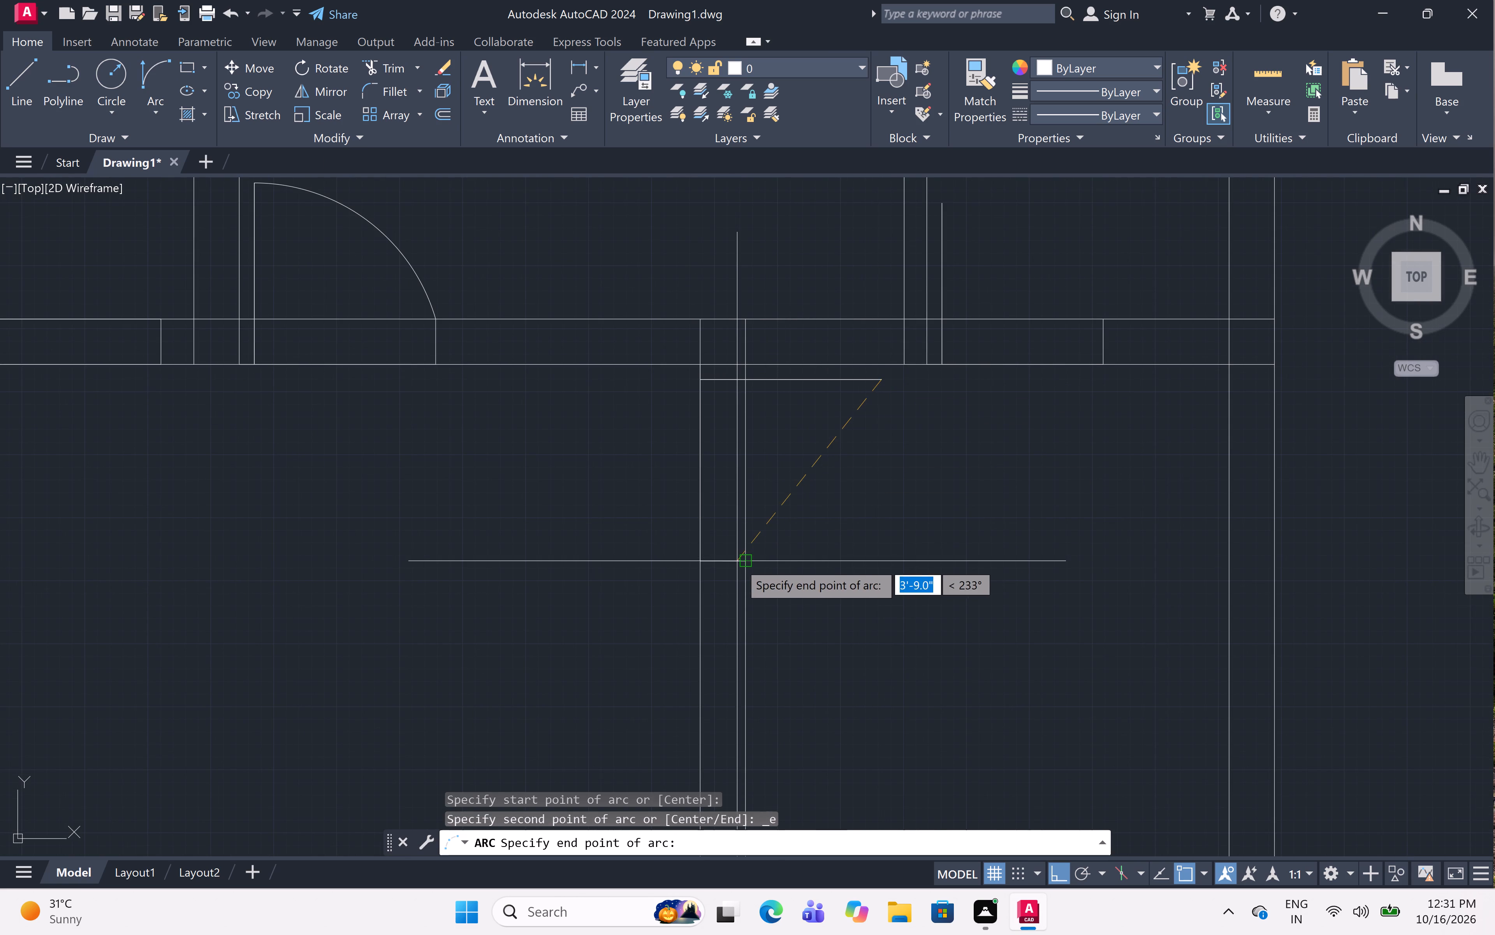
{"action": "left_click", "coordinate": [742, 565]}
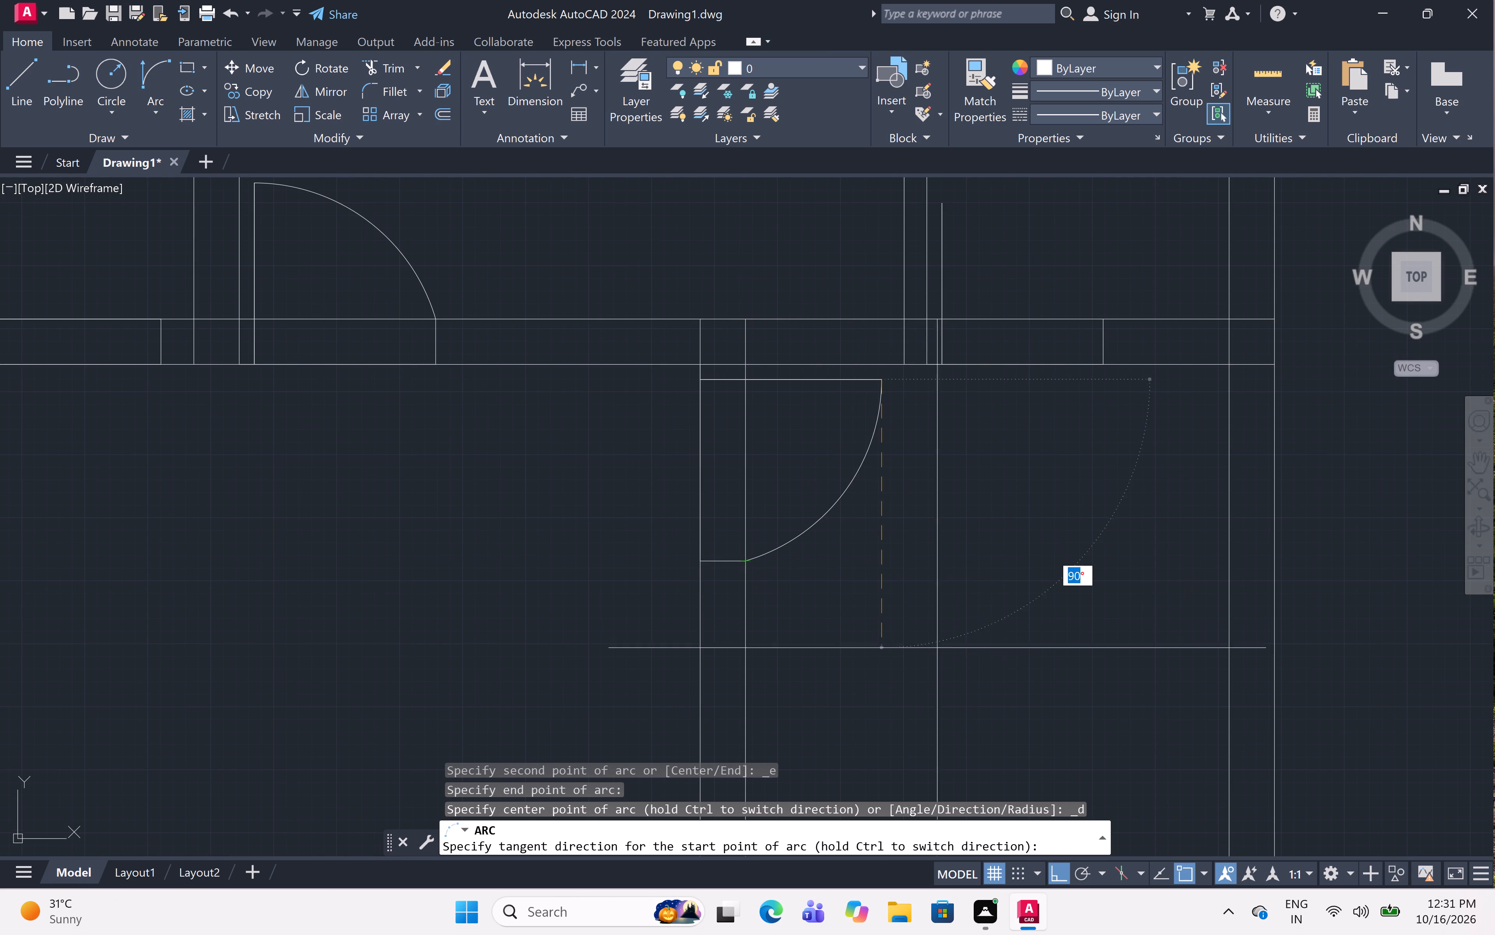
{"action": "left_click", "coordinate": [981, 660]}
Draw the swing arc of the door directly above the middle-right room, from the leaf's top to the jamb's upper end, tangent rightward.
{"action": "scroll", "coordinate": [944, 536], "scroll_direction": "down", "scroll_amount": 2}
{"action": "scroll", "coordinate": [967, 396], "scroll_direction": "up", "scroll_amount": 2}
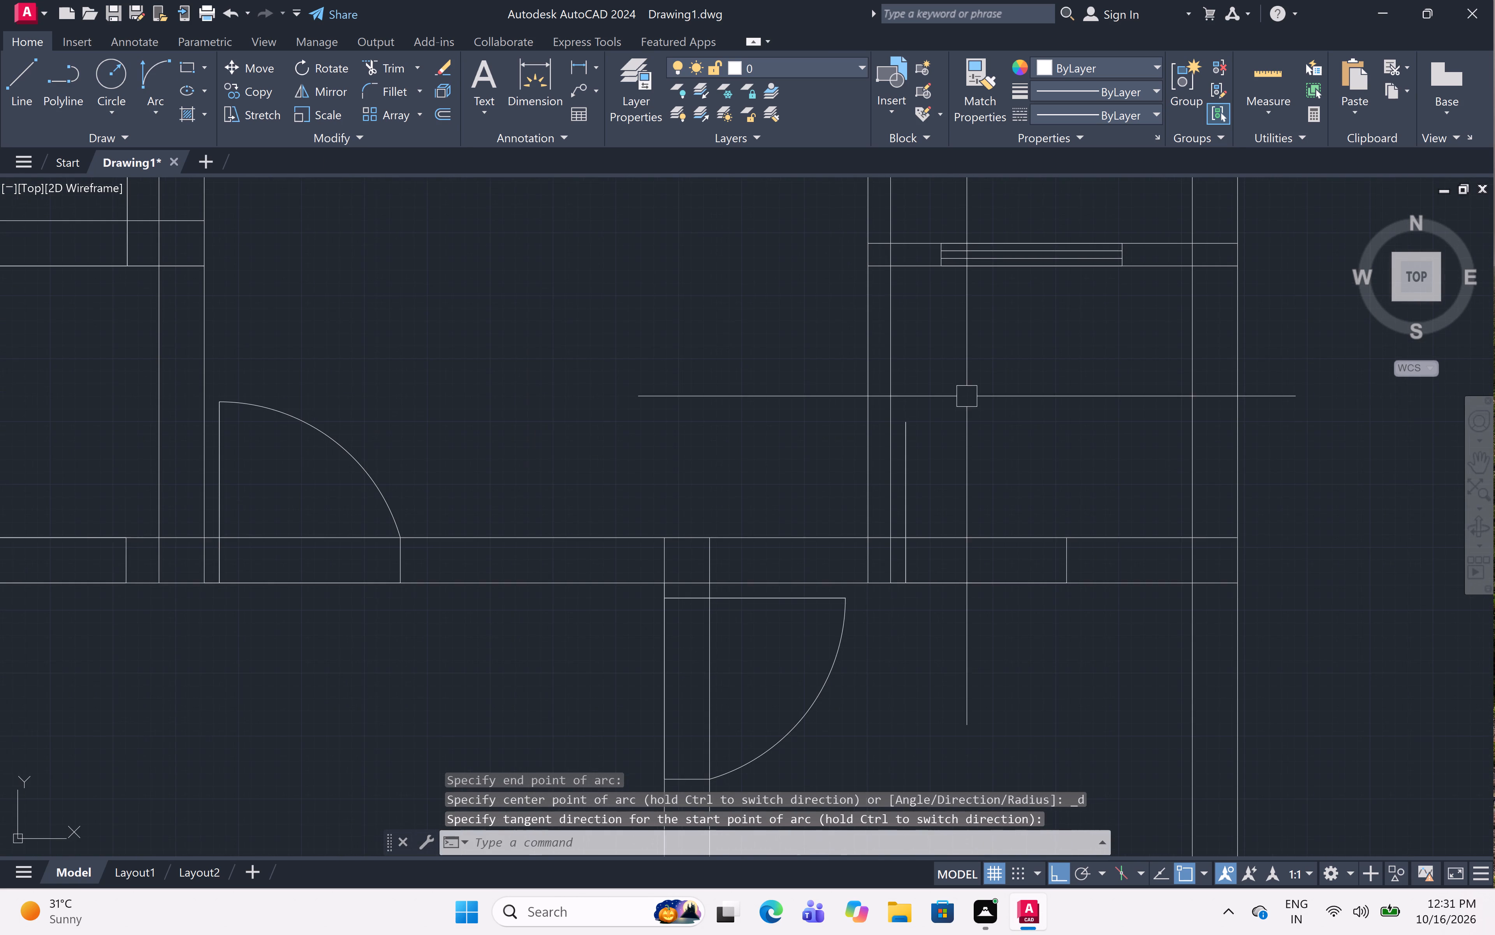
{"action": "left_click", "coordinate": [160, 72]}
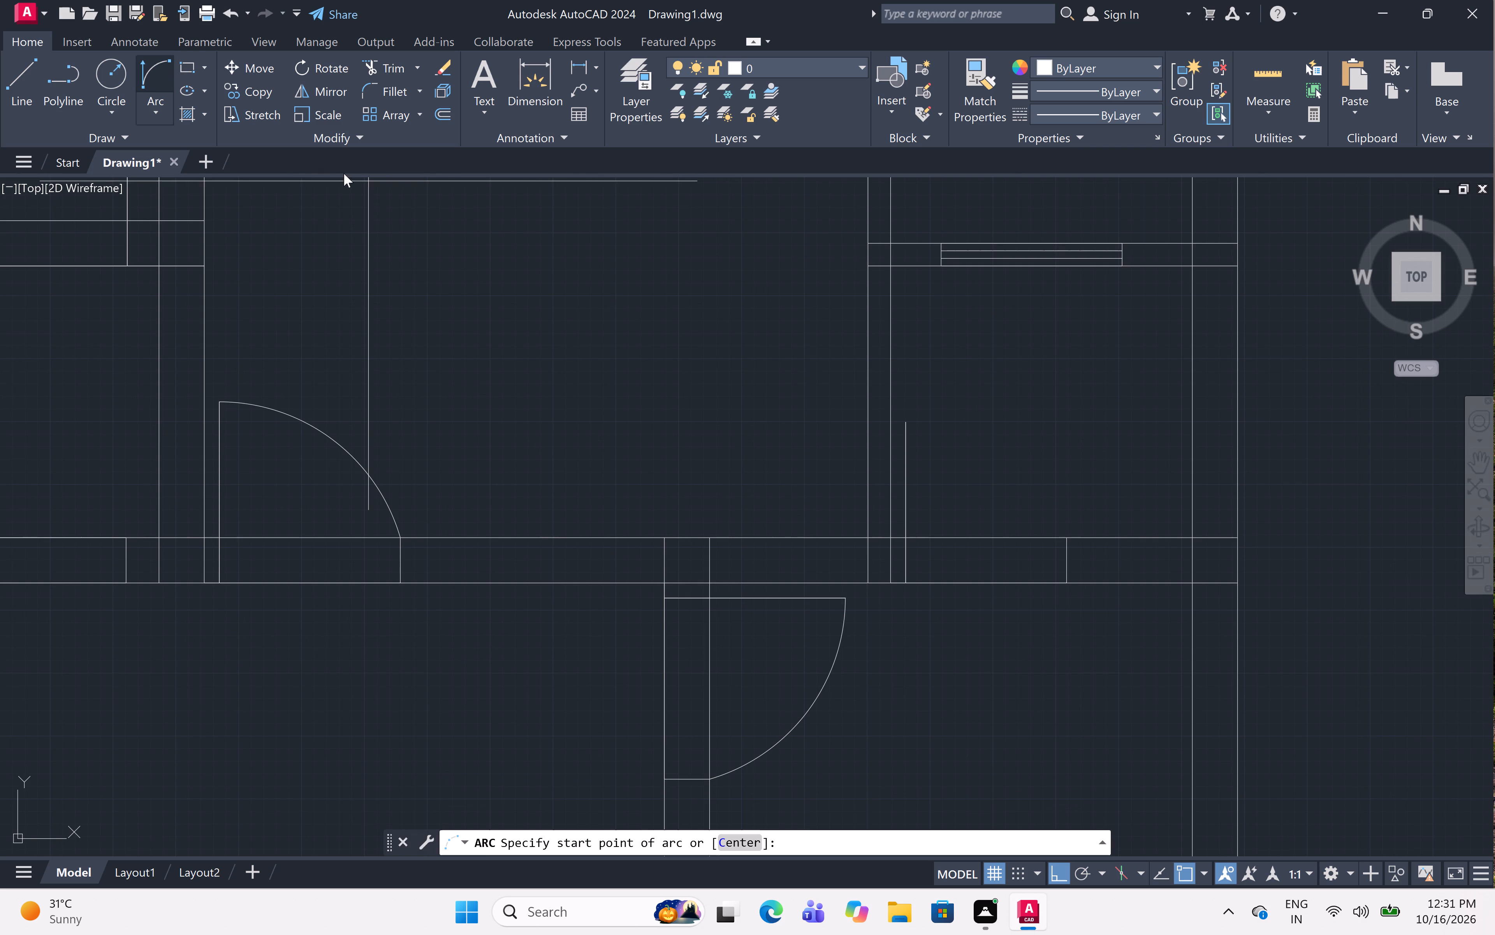
{"action": "left_click", "coordinate": [909, 421]}
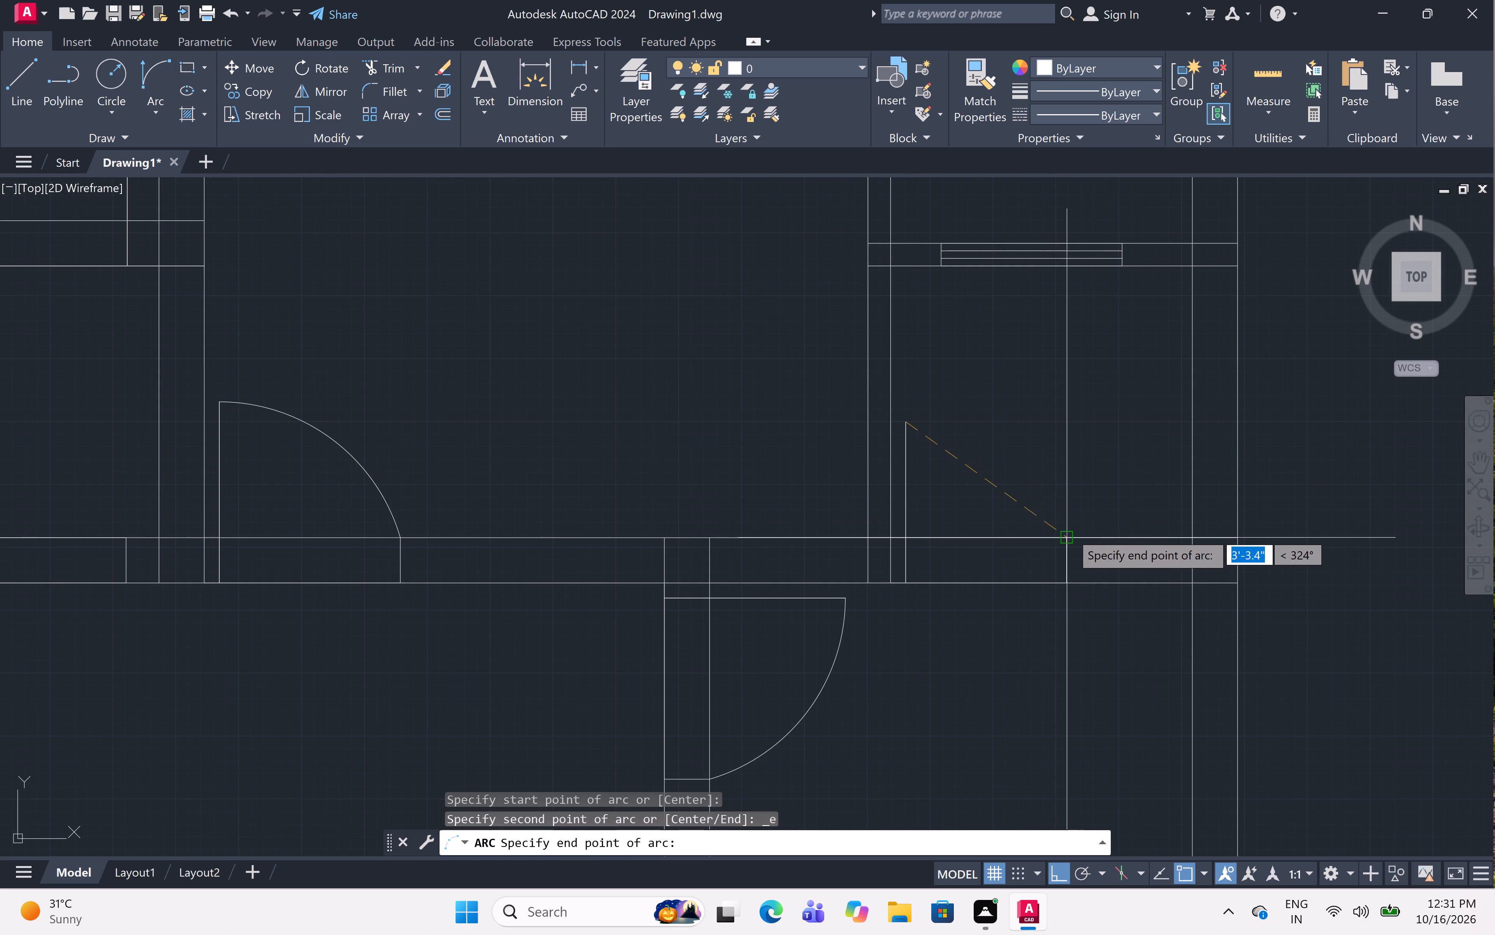
{"action": "left_click", "coordinate": [1067, 531]}
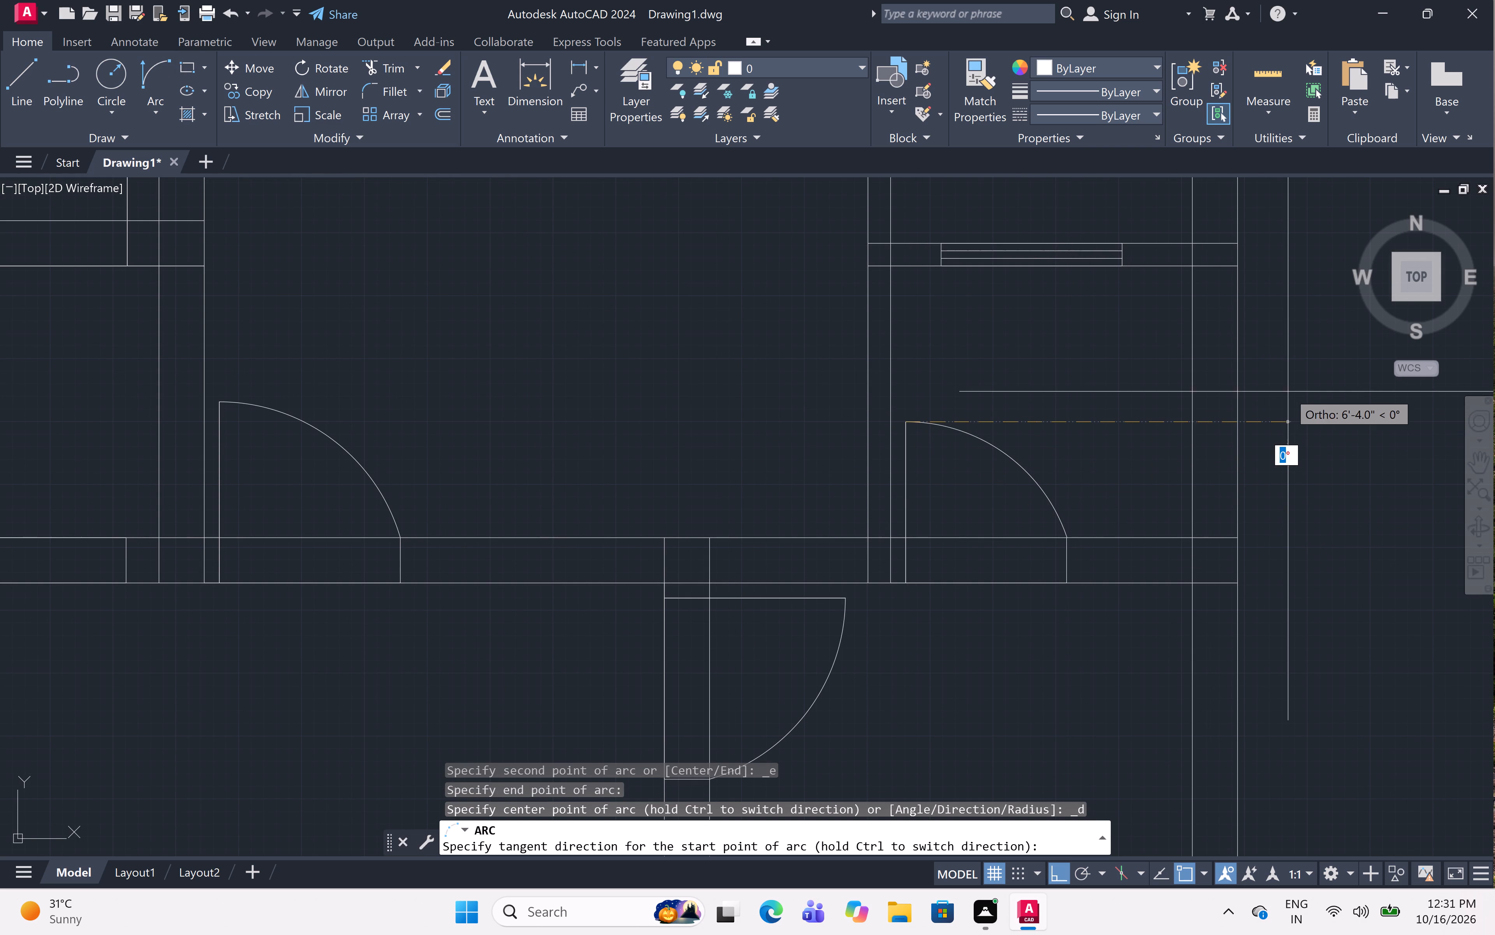
{"action": "left_click", "coordinate": [1341, 375]}
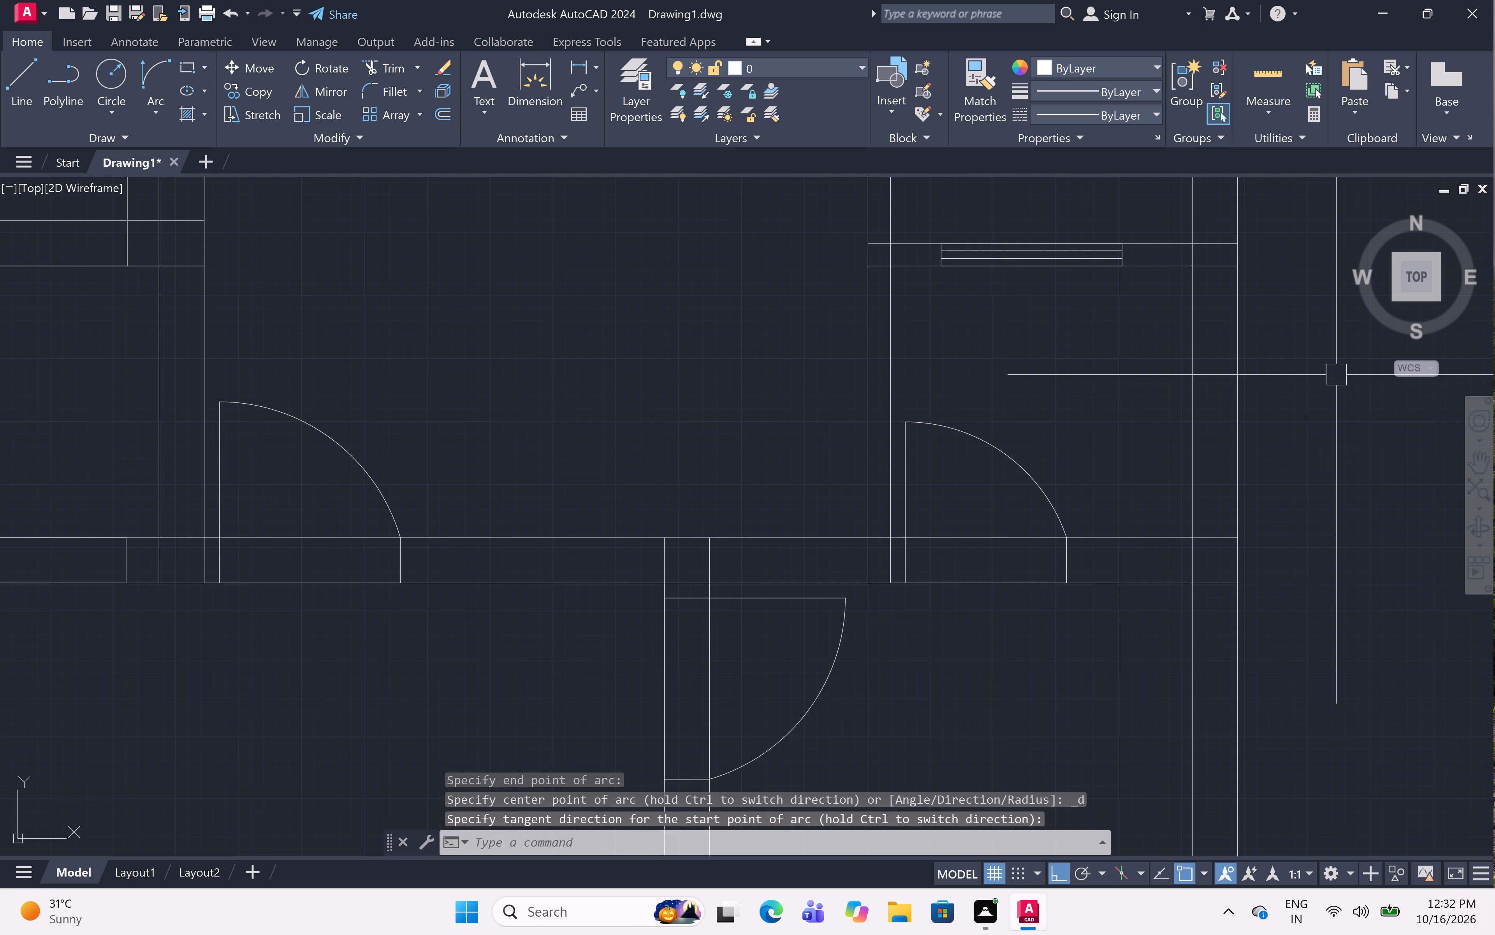
Draw the swing arc of the door below the top-right corner room, from the leaf's bottom to the jamb's lower end, tangent rightward.
{"action": "scroll", "coordinate": [1139, 361], "scroll_direction": "down", "scroll_amount": 2}
{"action": "scroll", "coordinate": [1122, 405], "scroll_direction": "up", "scroll_amount": 3}
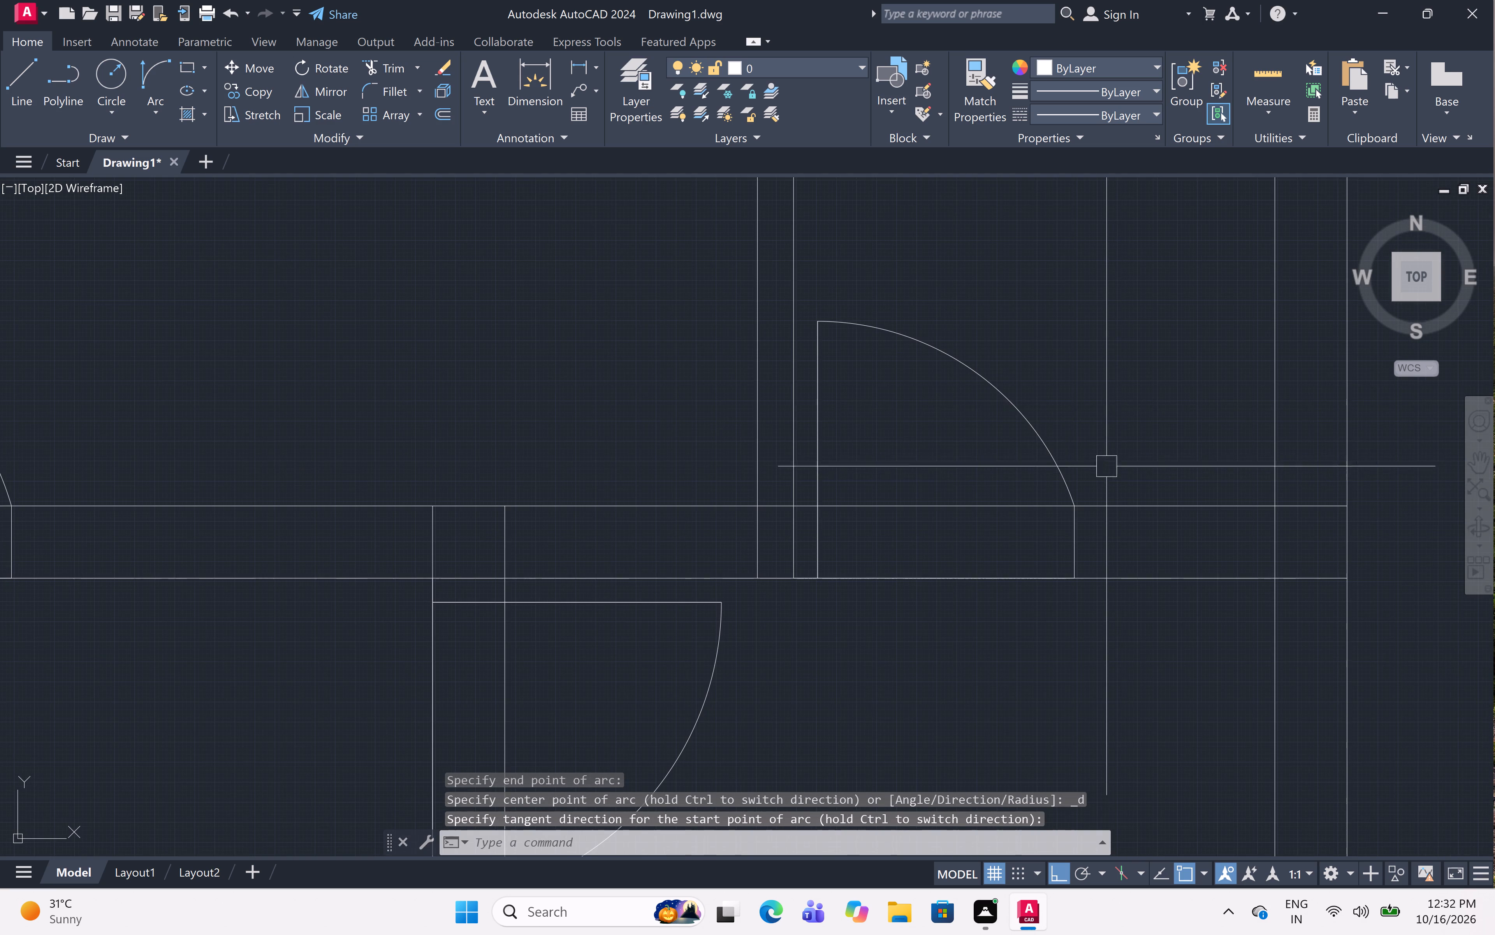
{"action": "scroll", "coordinate": [1104, 458], "scroll_direction": "down", "scroll_amount": 5}
{"action": "scroll", "coordinate": [1093, 346], "scroll_direction": "up", "scroll_amount": 3}
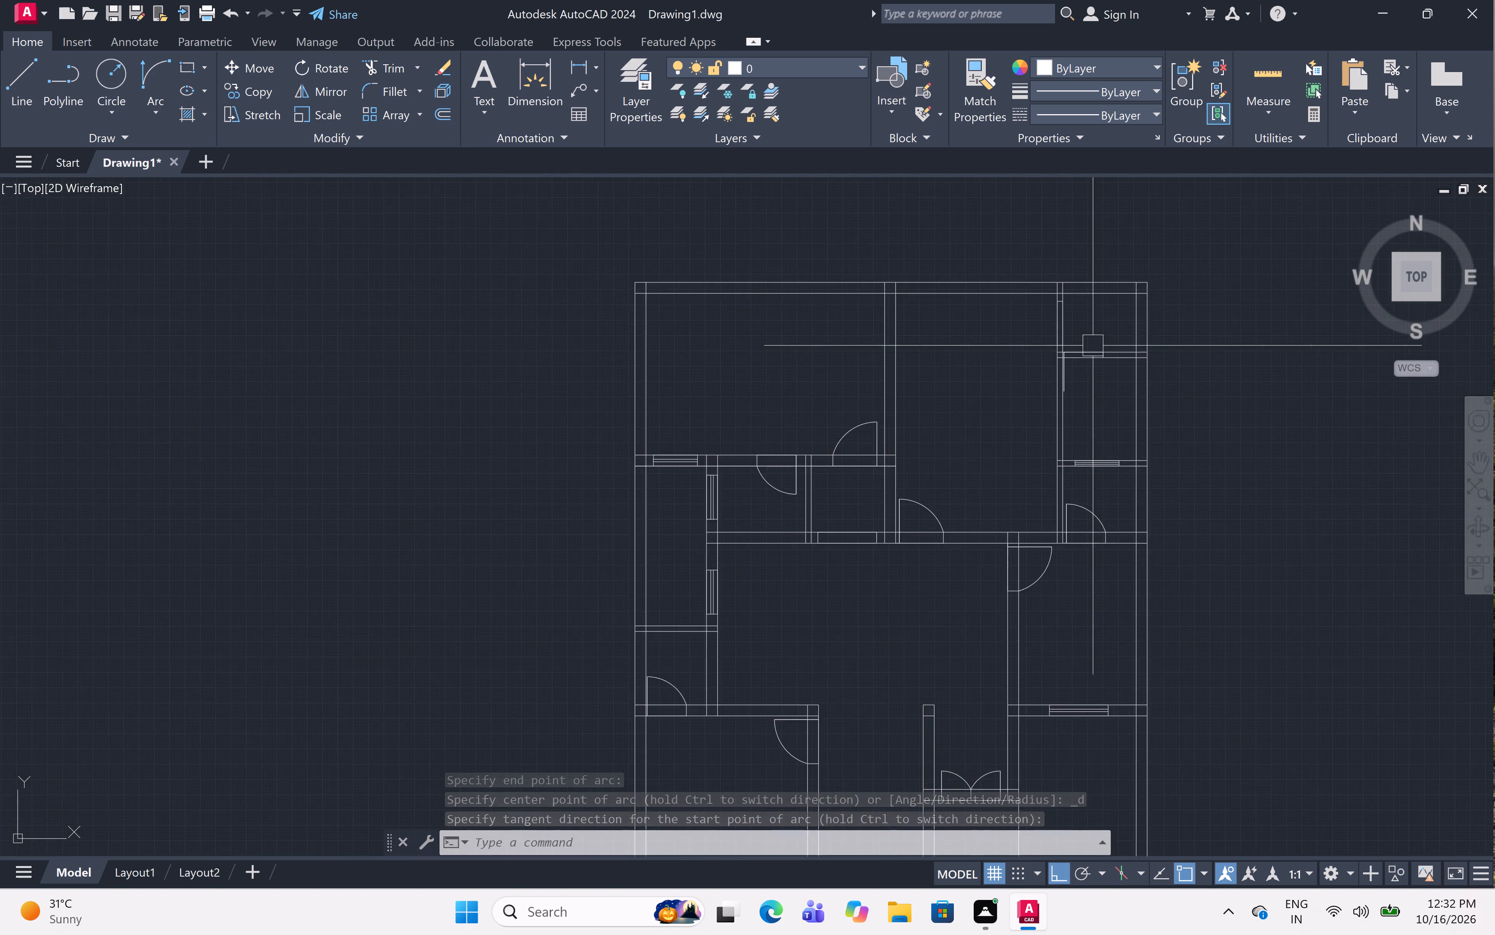
{"action": "scroll", "coordinate": [1093, 346], "scroll_direction": "up", "scroll_amount": 2}
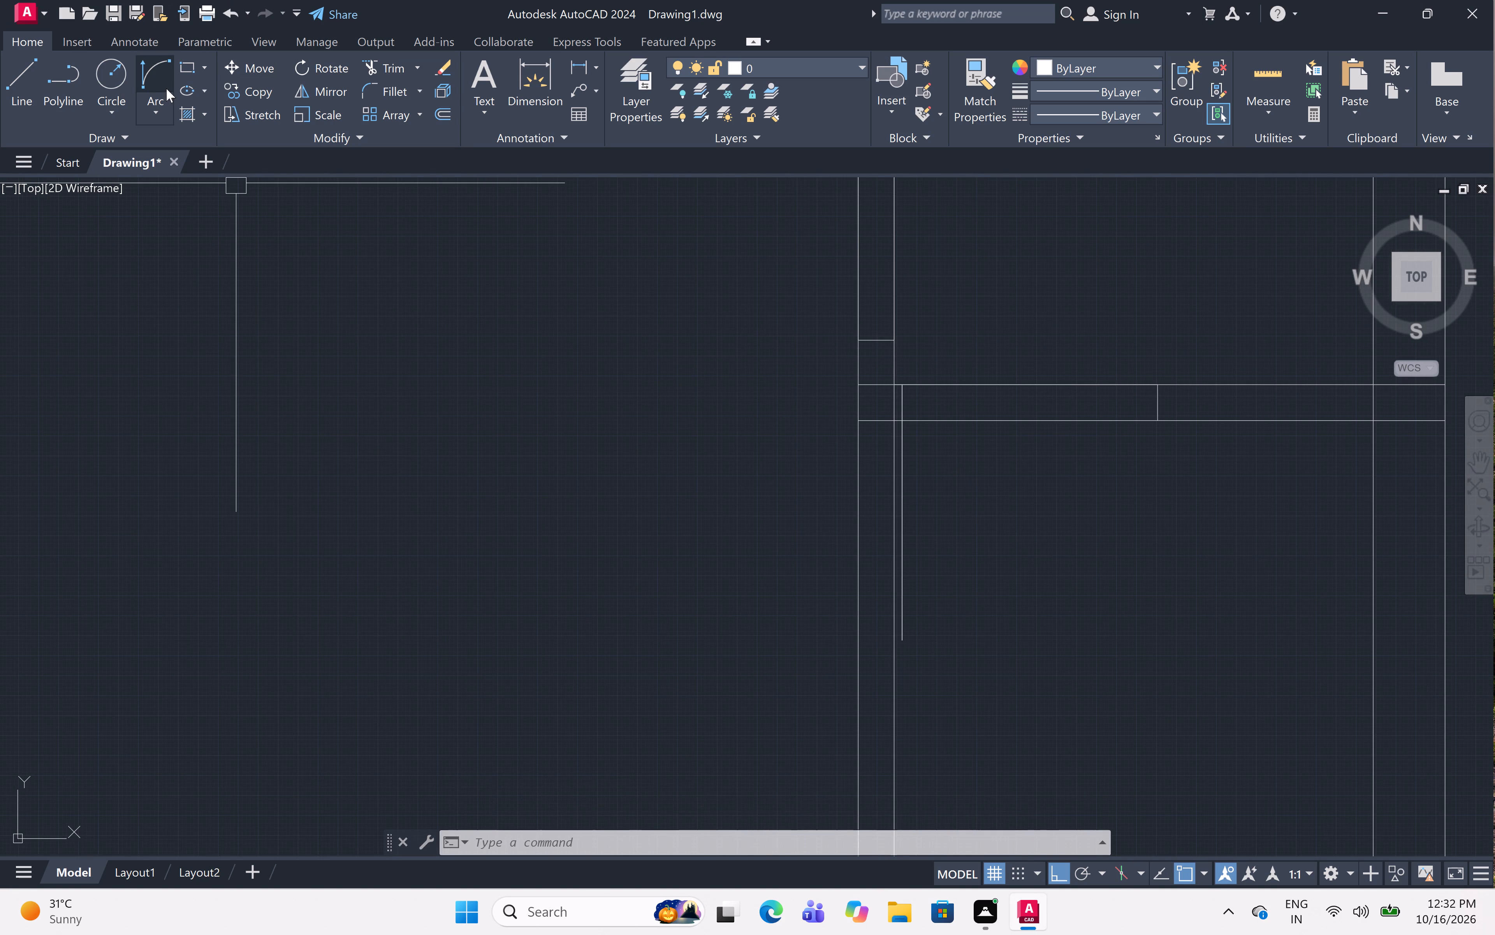
{"action": "left_click", "coordinate": [166, 88]}
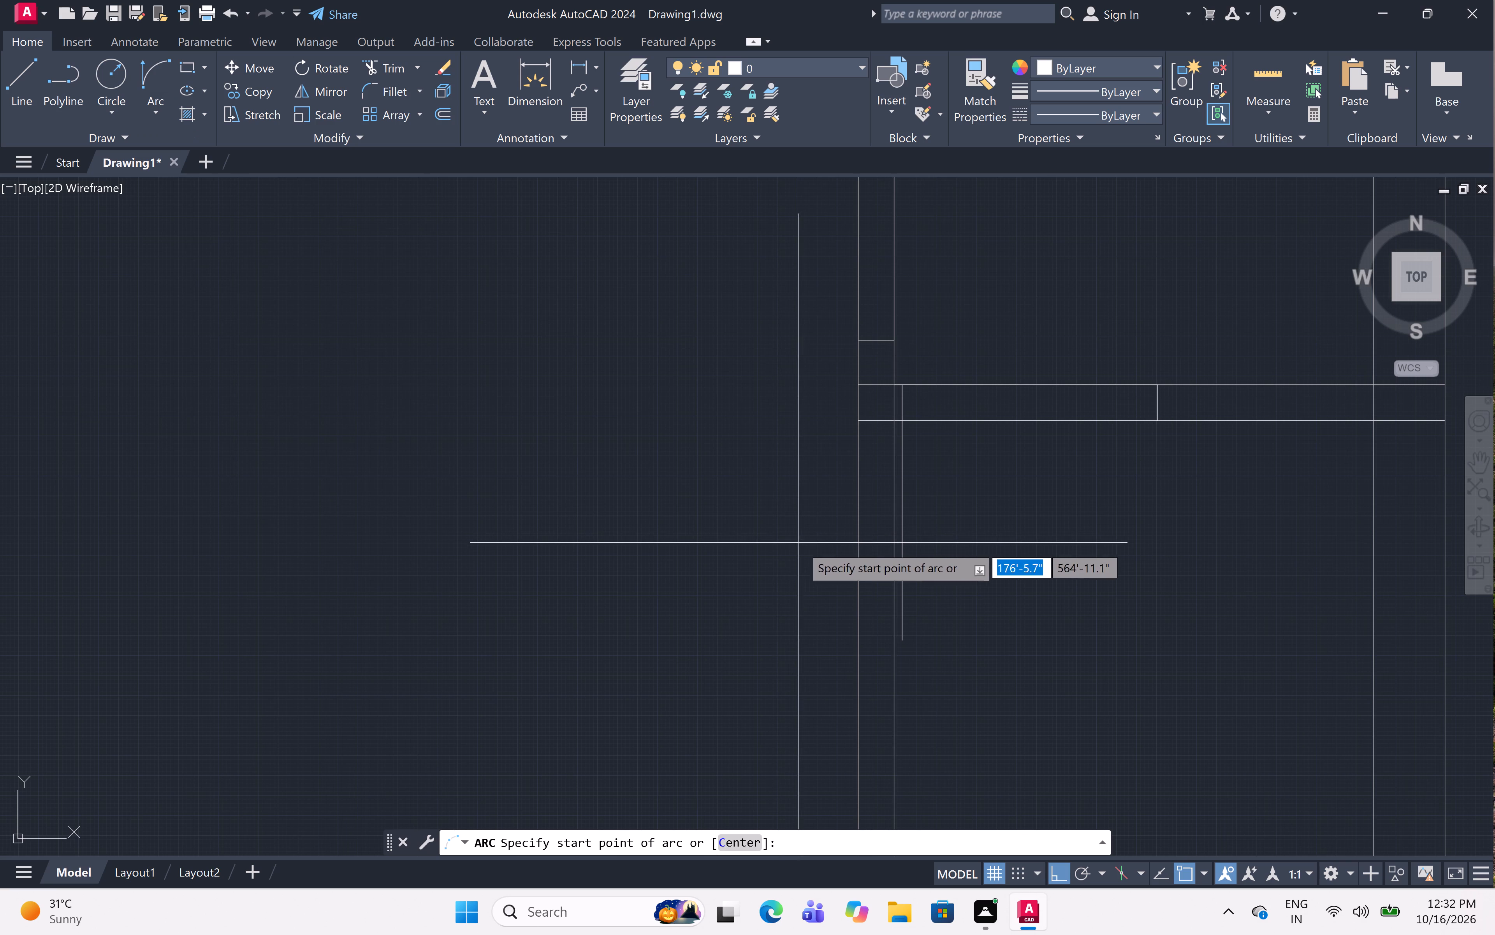
{"action": "left_click", "coordinate": [904, 638]}
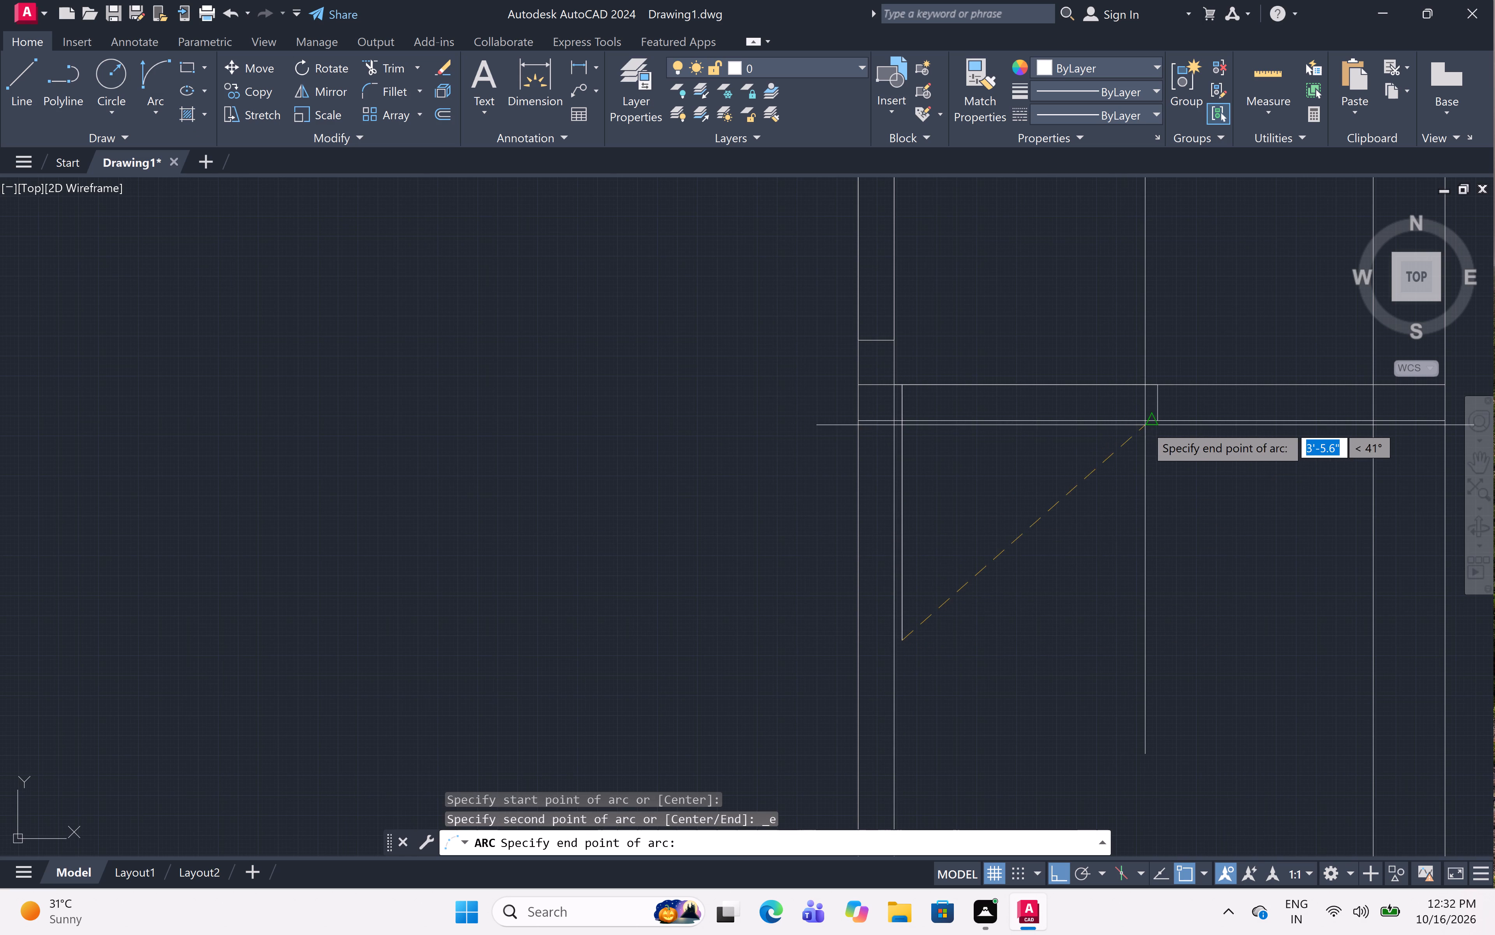
{"action": "scroll", "coordinate": [1160, 426], "scroll_direction": "up", "scroll_amount": 2}
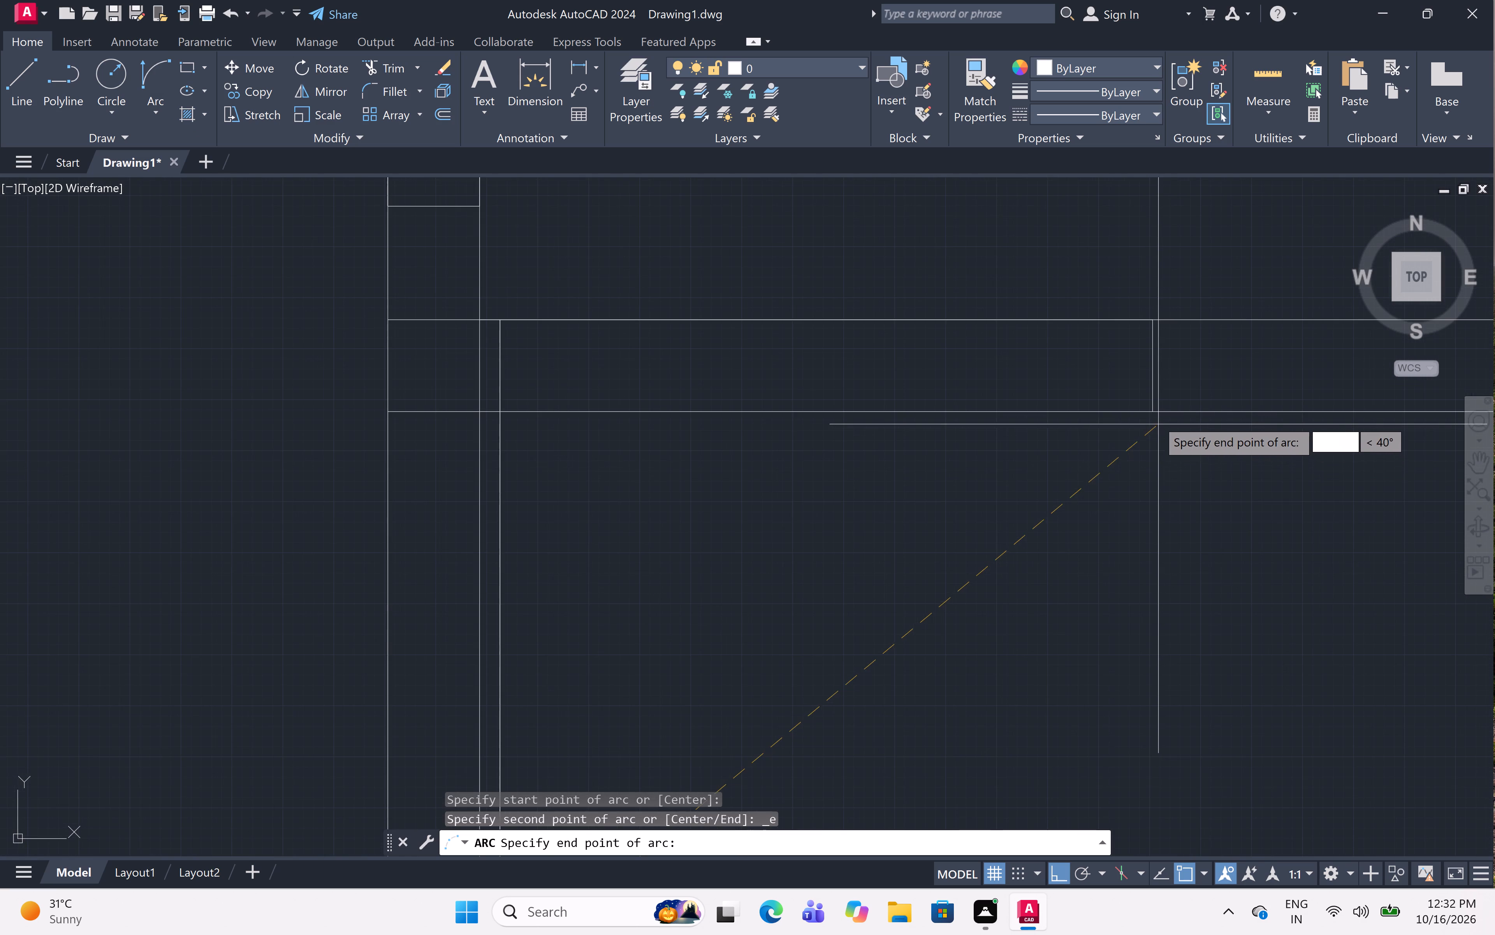
{"action": "left_click", "coordinate": [1153, 413]}
{"action": "scroll", "coordinate": [1153, 416], "scroll_direction": "down", "scroll_amount": 3}
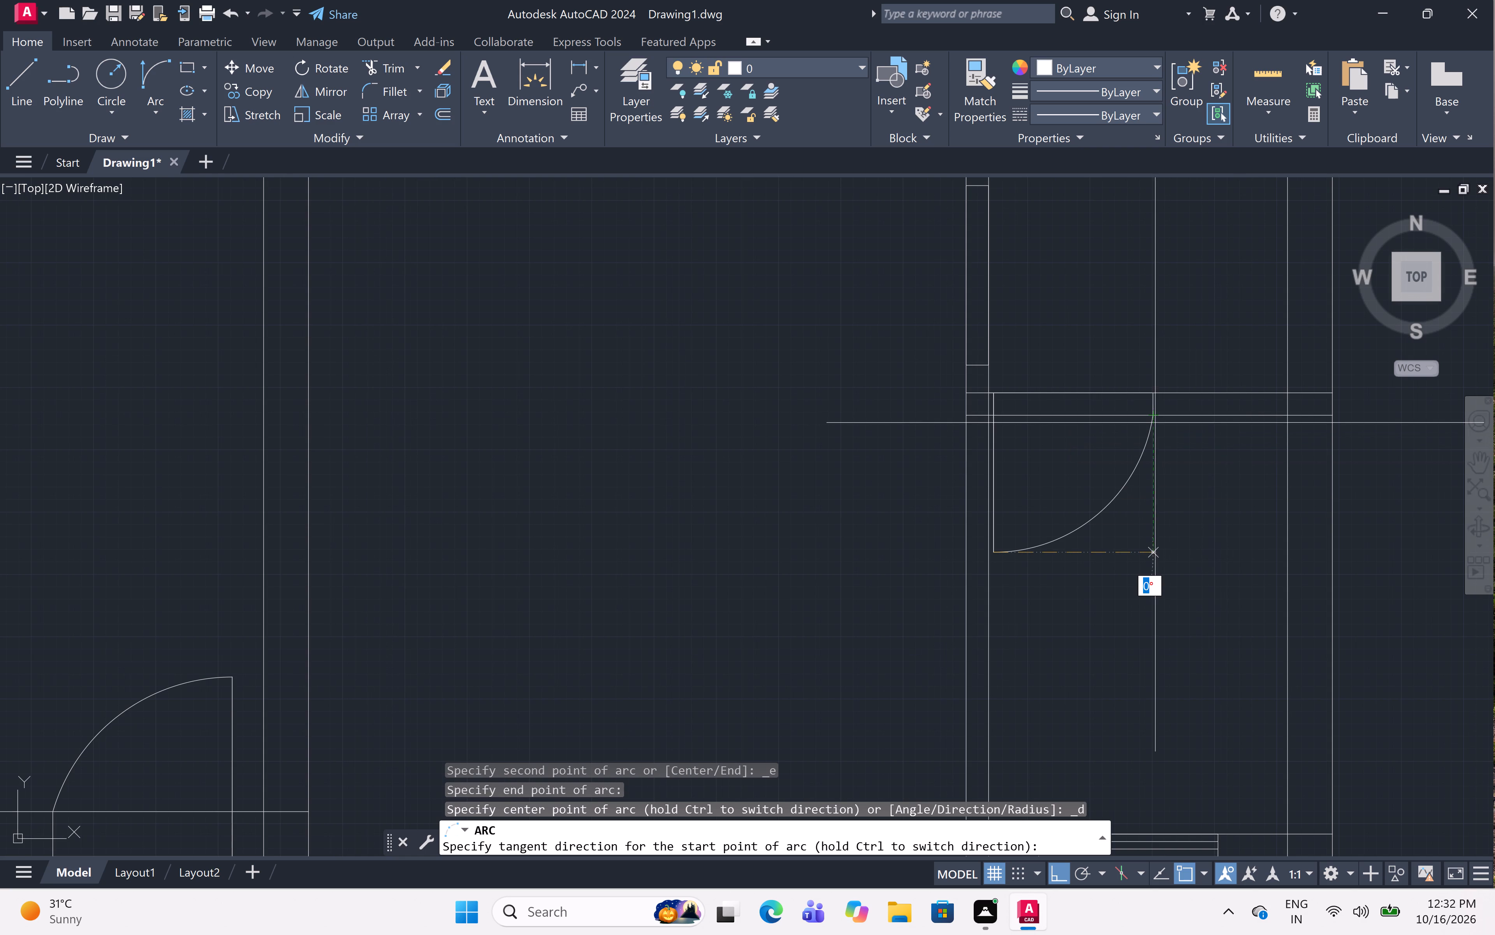
{"action": "left_click", "coordinate": [1270, 503]}
Offset the leaf line of the door in the small room below the top-left room 1" leftward, toward its swing arc.
{"action": "scroll", "coordinate": [1160, 427], "scroll_direction": "down", "scroll_amount": 5}
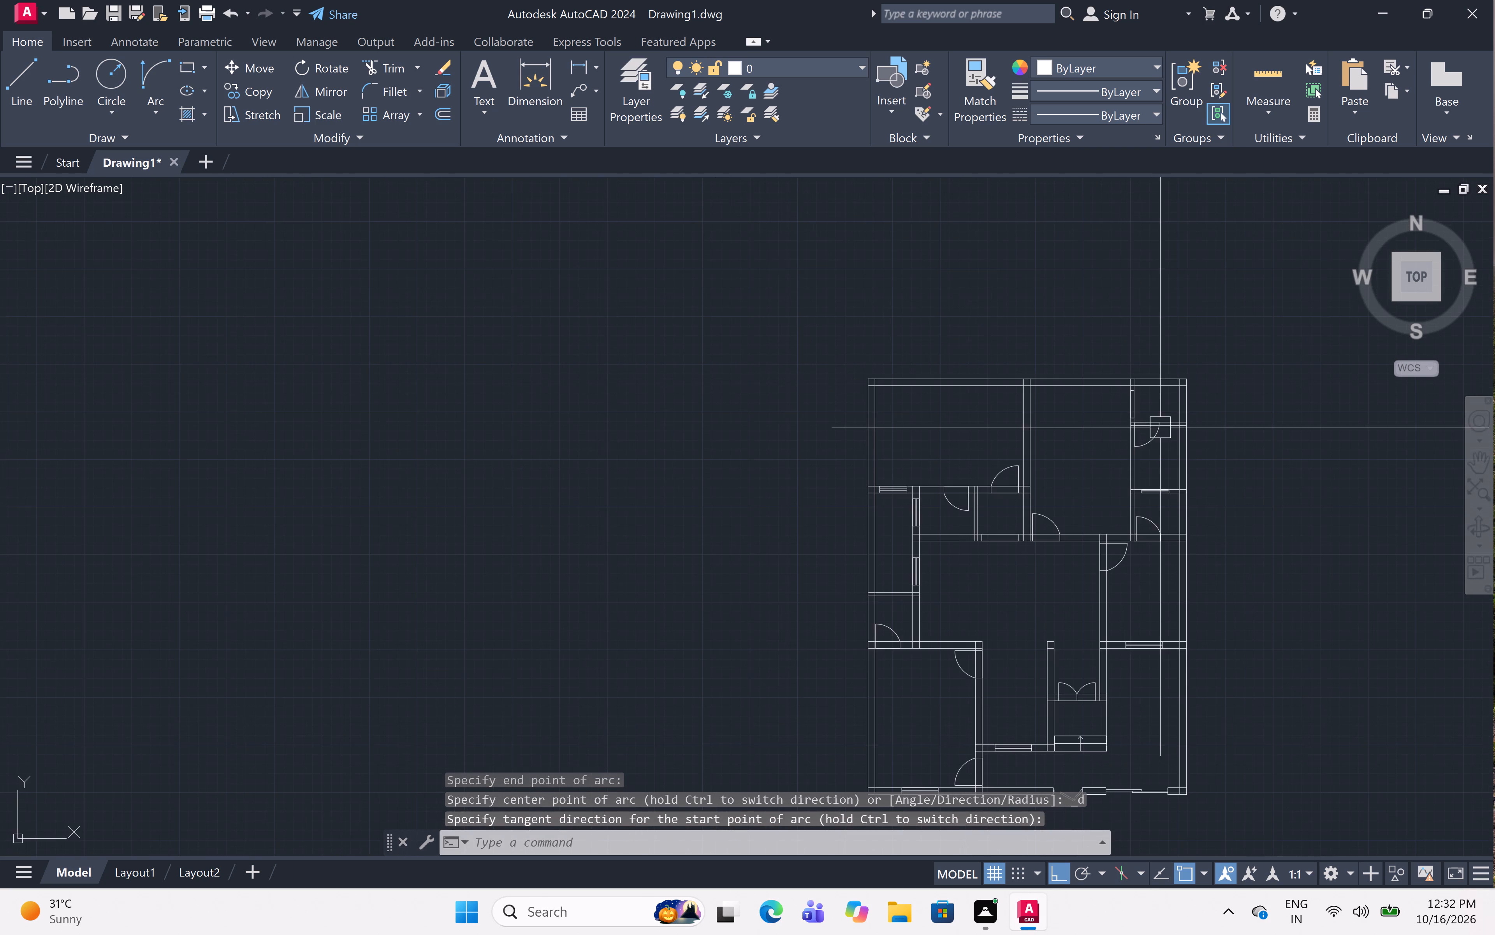
{"action": "scroll", "coordinate": [1115, 439], "scroll_direction": "down", "scroll_amount": 1}
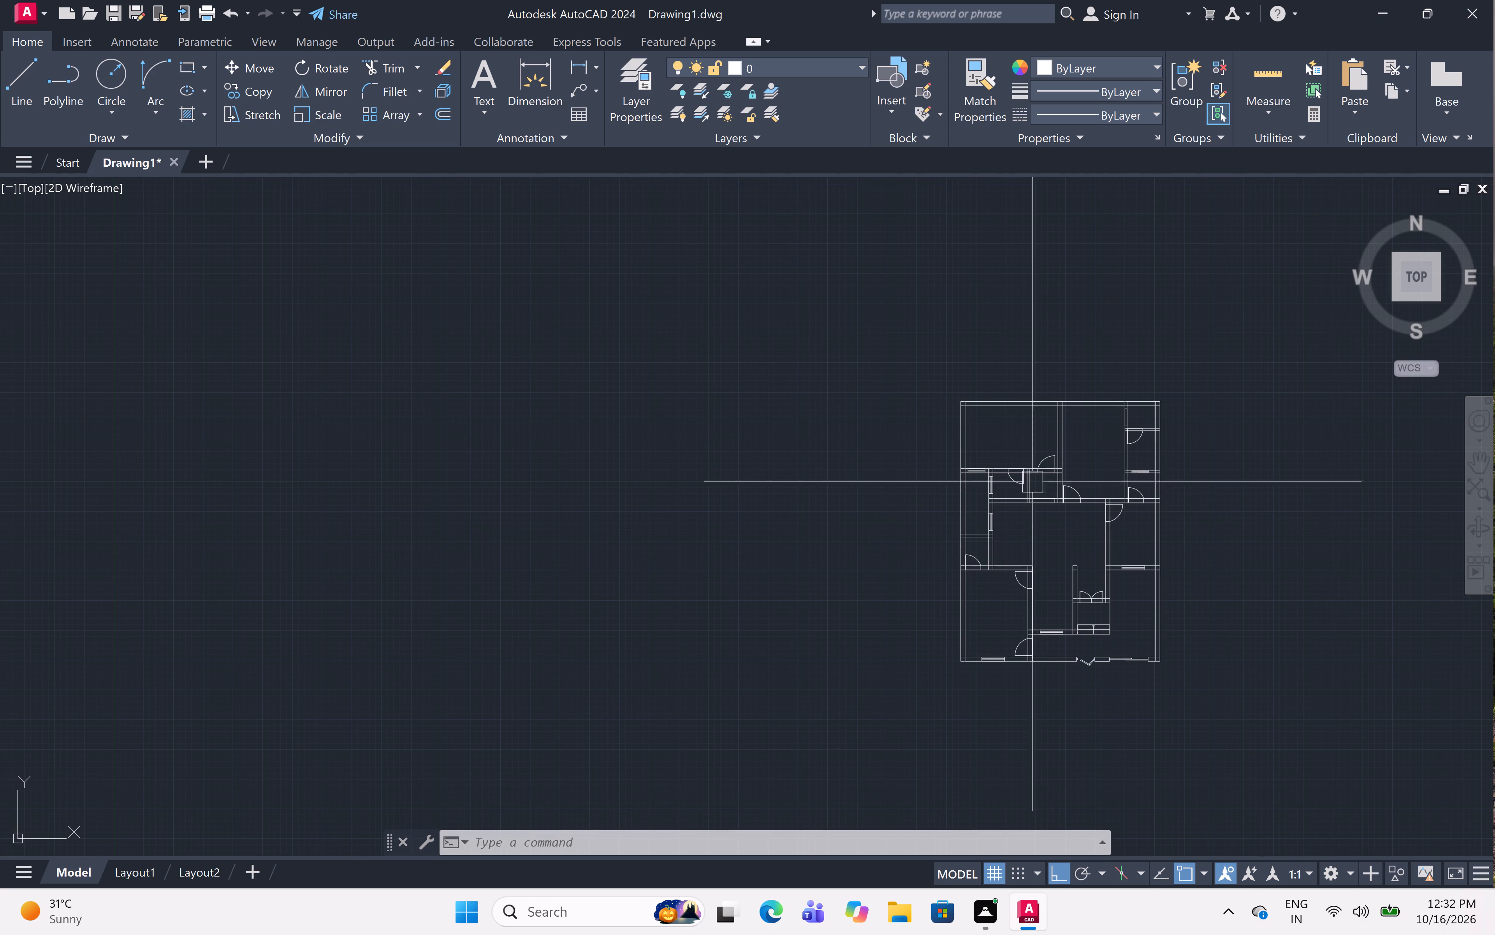
{"action": "scroll", "coordinate": [1016, 471], "scroll_direction": "up", "scroll_amount": 6}
{"action": "middle_click_drag", "start_coordinate": [1073, 499], "coordinate": [891, 458]}
{"action": "middle_click_drag", "start_coordinate": [891, 458], "coordinate": [882, 435]}
{"action": "middle_click", "coordinate": [877, 424]}
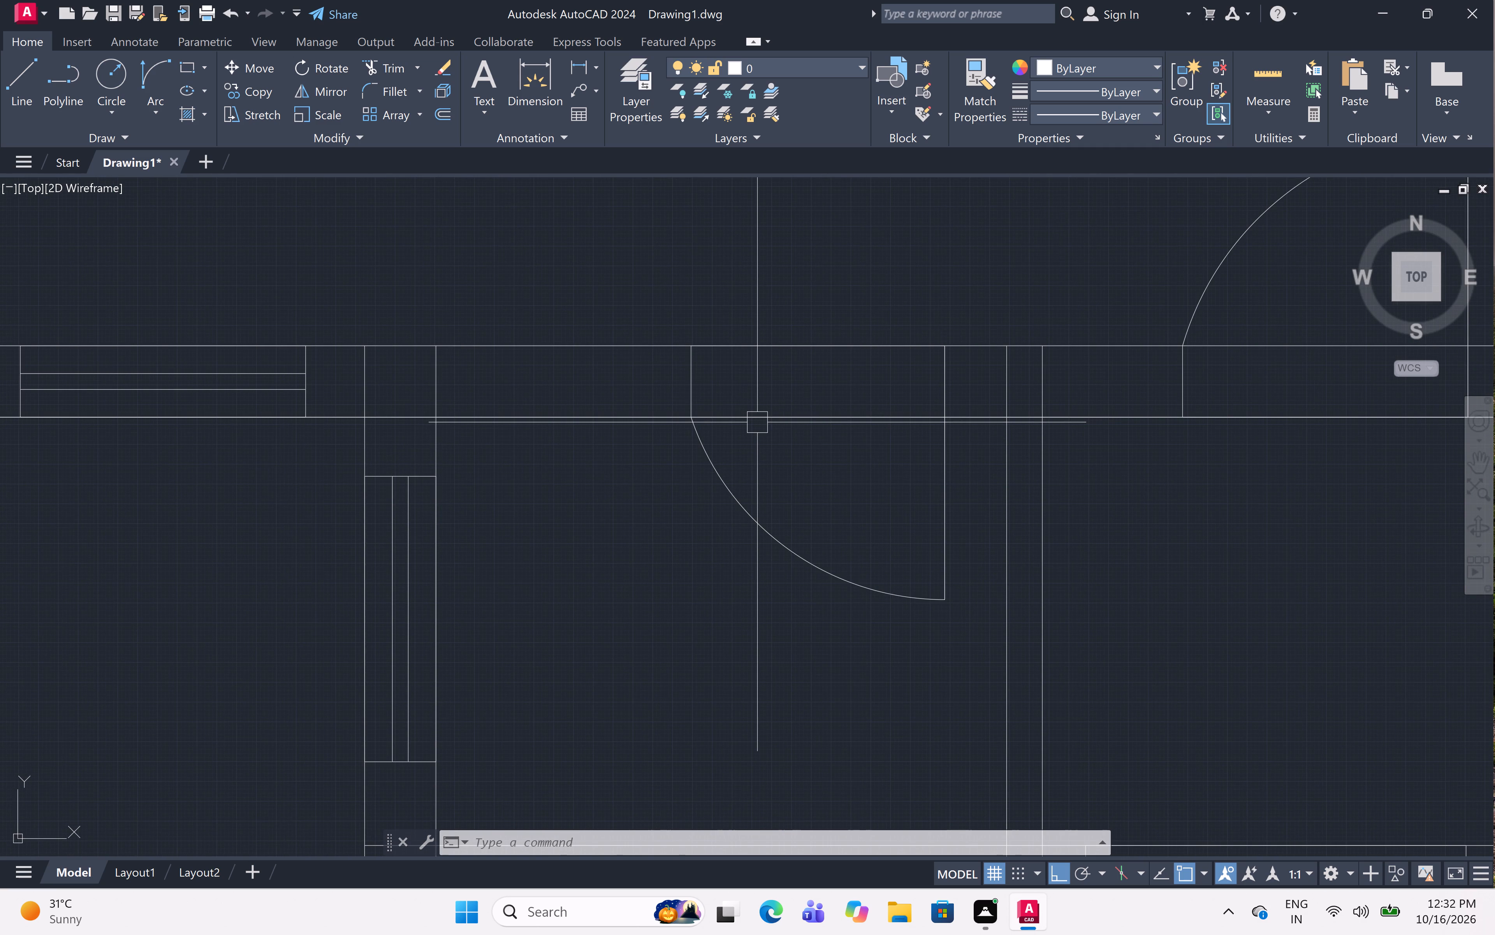
{"action": "key", "text": "o"}
{"action": "type", "text": "ff"}
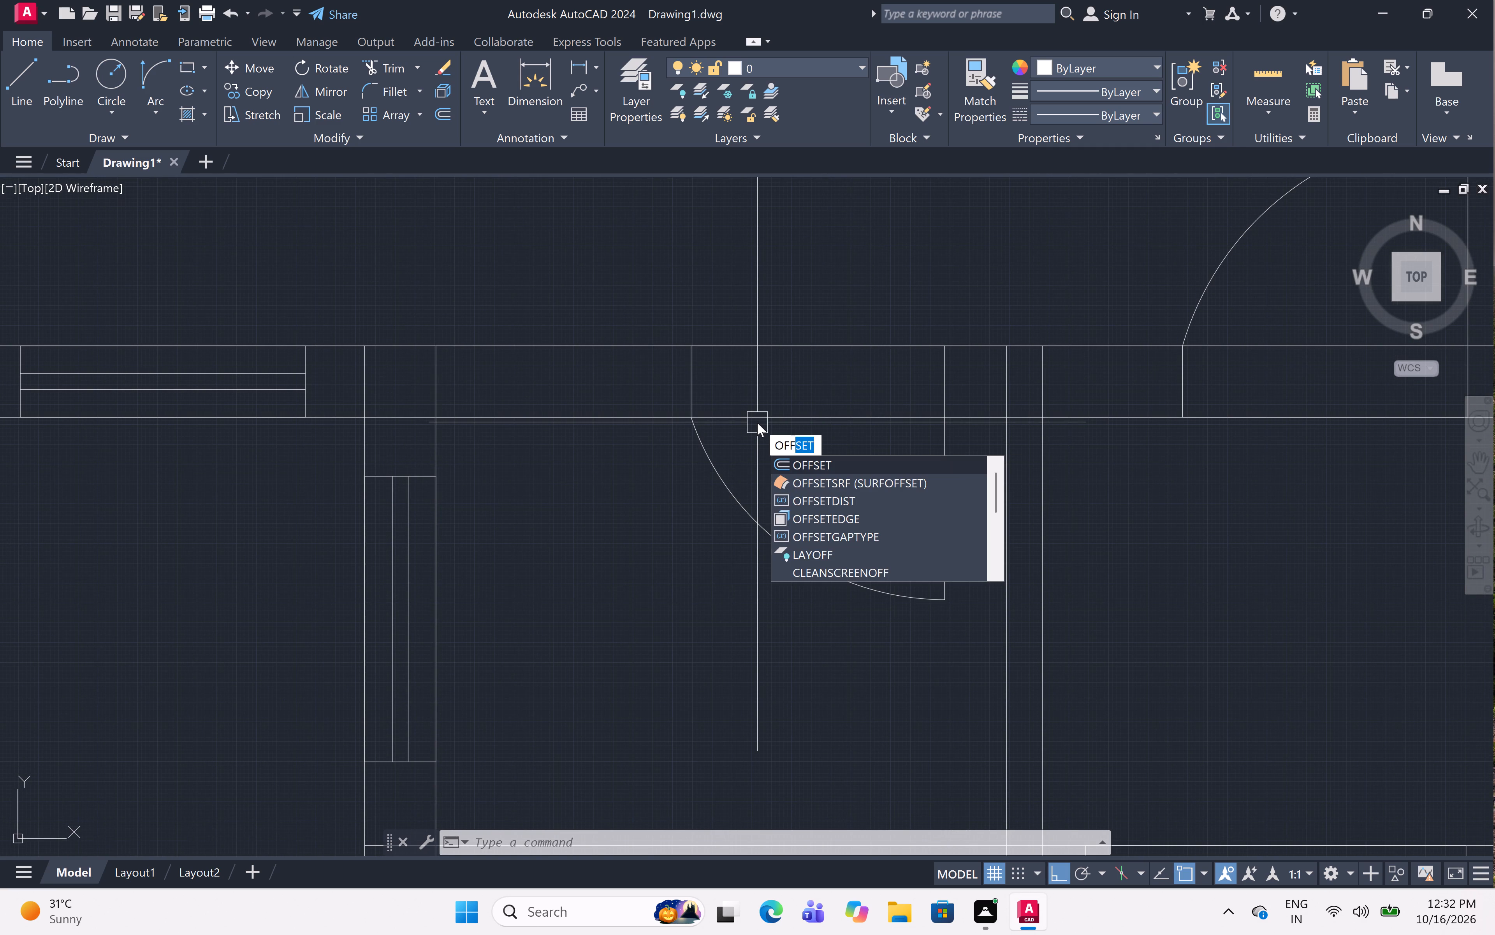
{"action": "key", "text": "space"}
{"action": "type", "text": "1\""}
{"action": "key", "text": "space"}
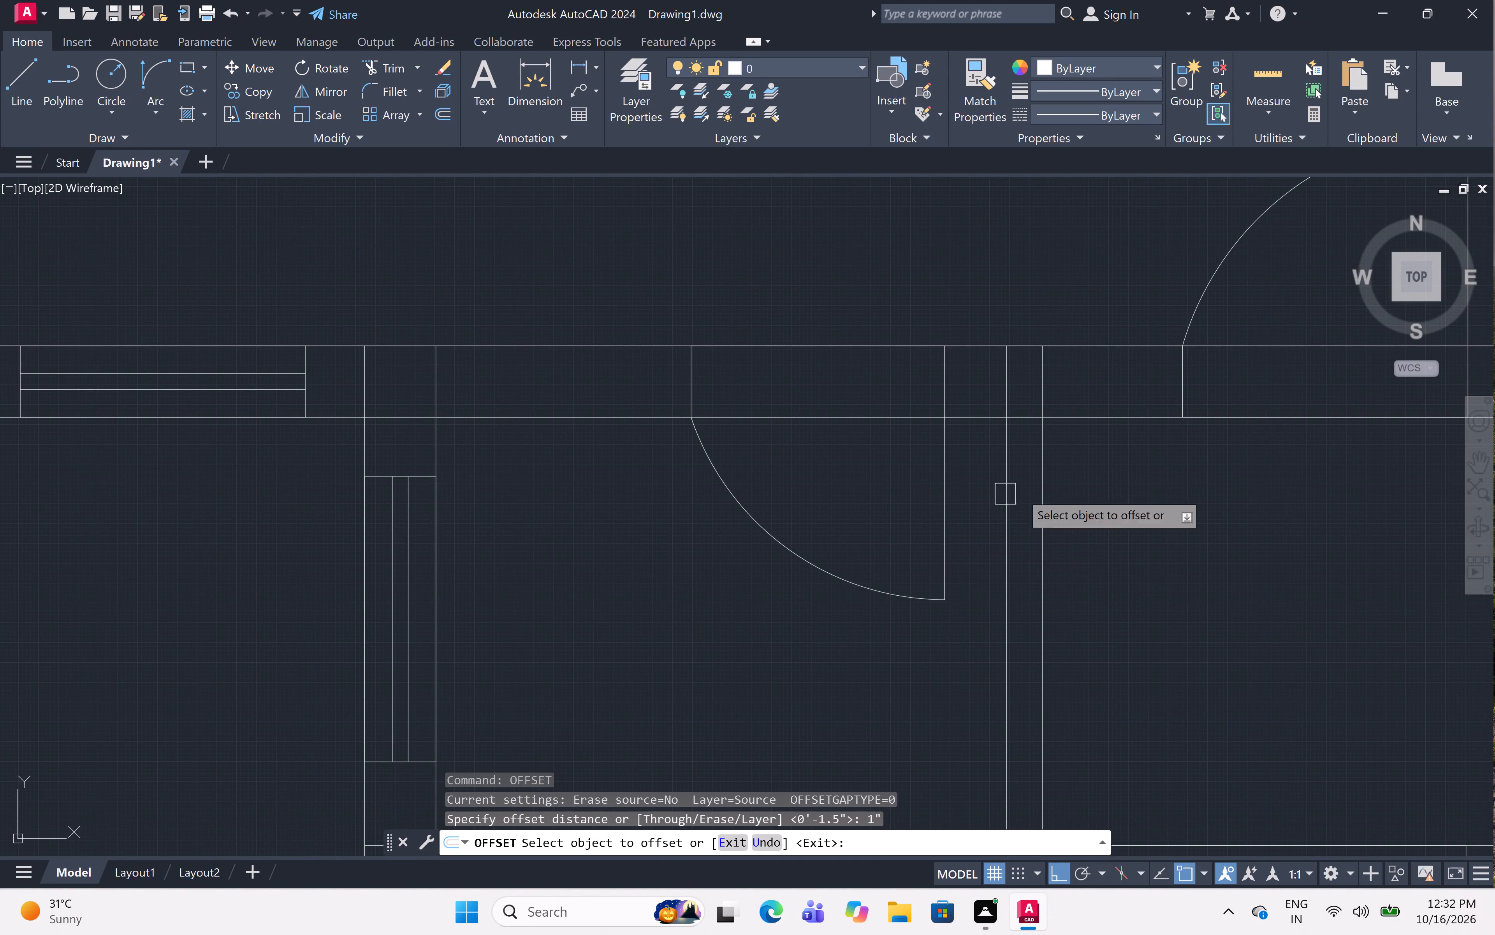
{"action": "left_click", "coordinate": [944, 566]}
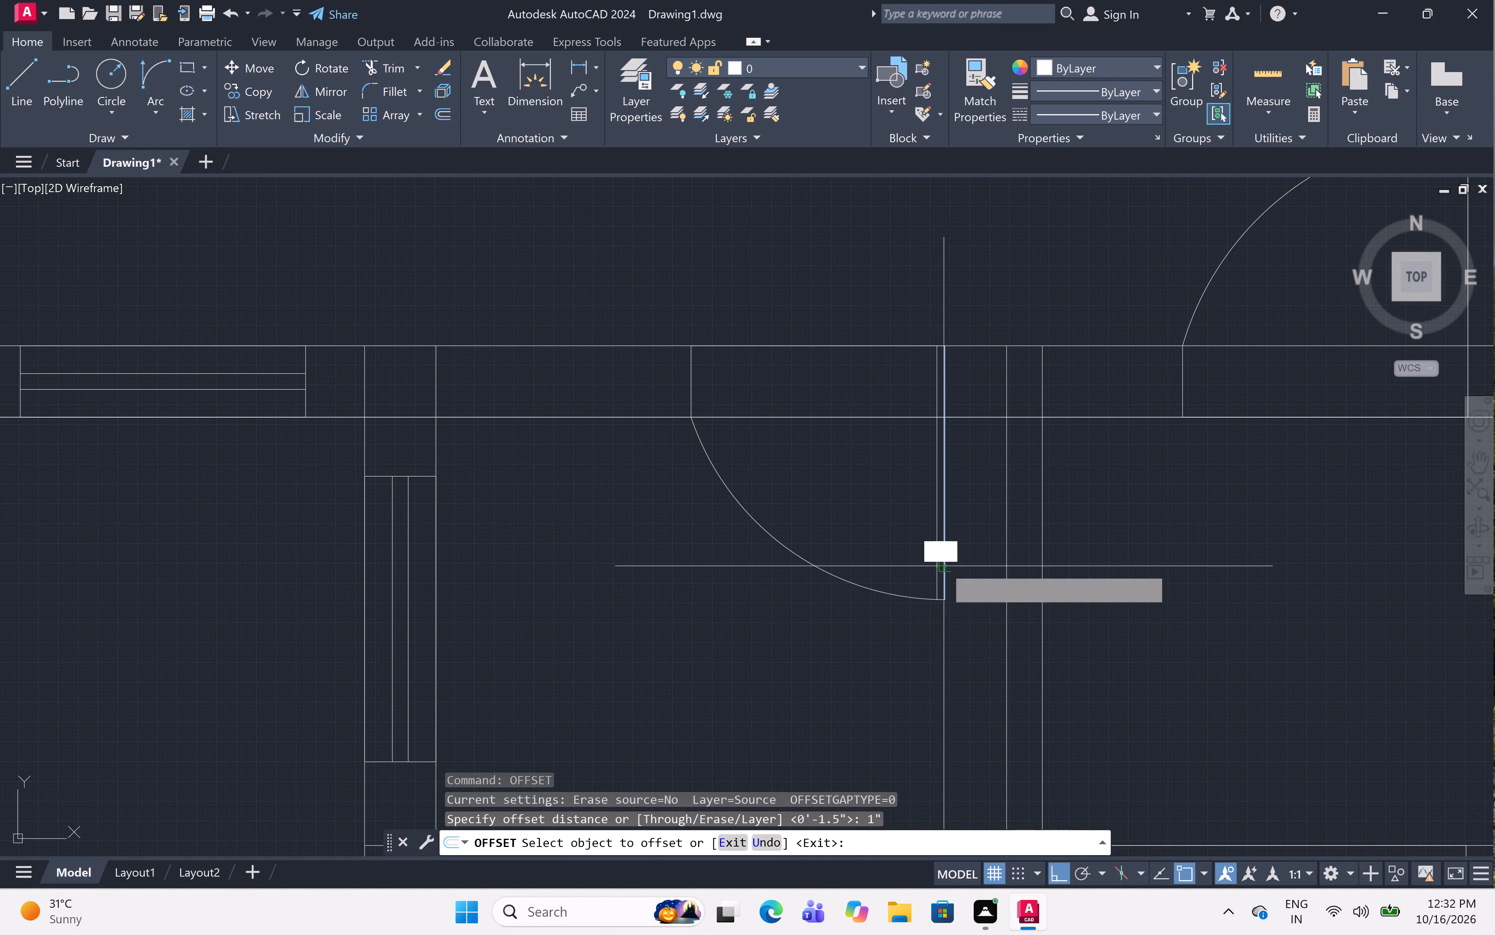
{"action": "left_click", "coordinate": [698, 677]}
Offset the top-left room's door leaf 1" leftward and the top-middle room's lower-left door leaf 1" rightward.
{"action": "scroll", "coordinate": [717, 641], "scroll_direction": "down", "scroll_amount": 5}
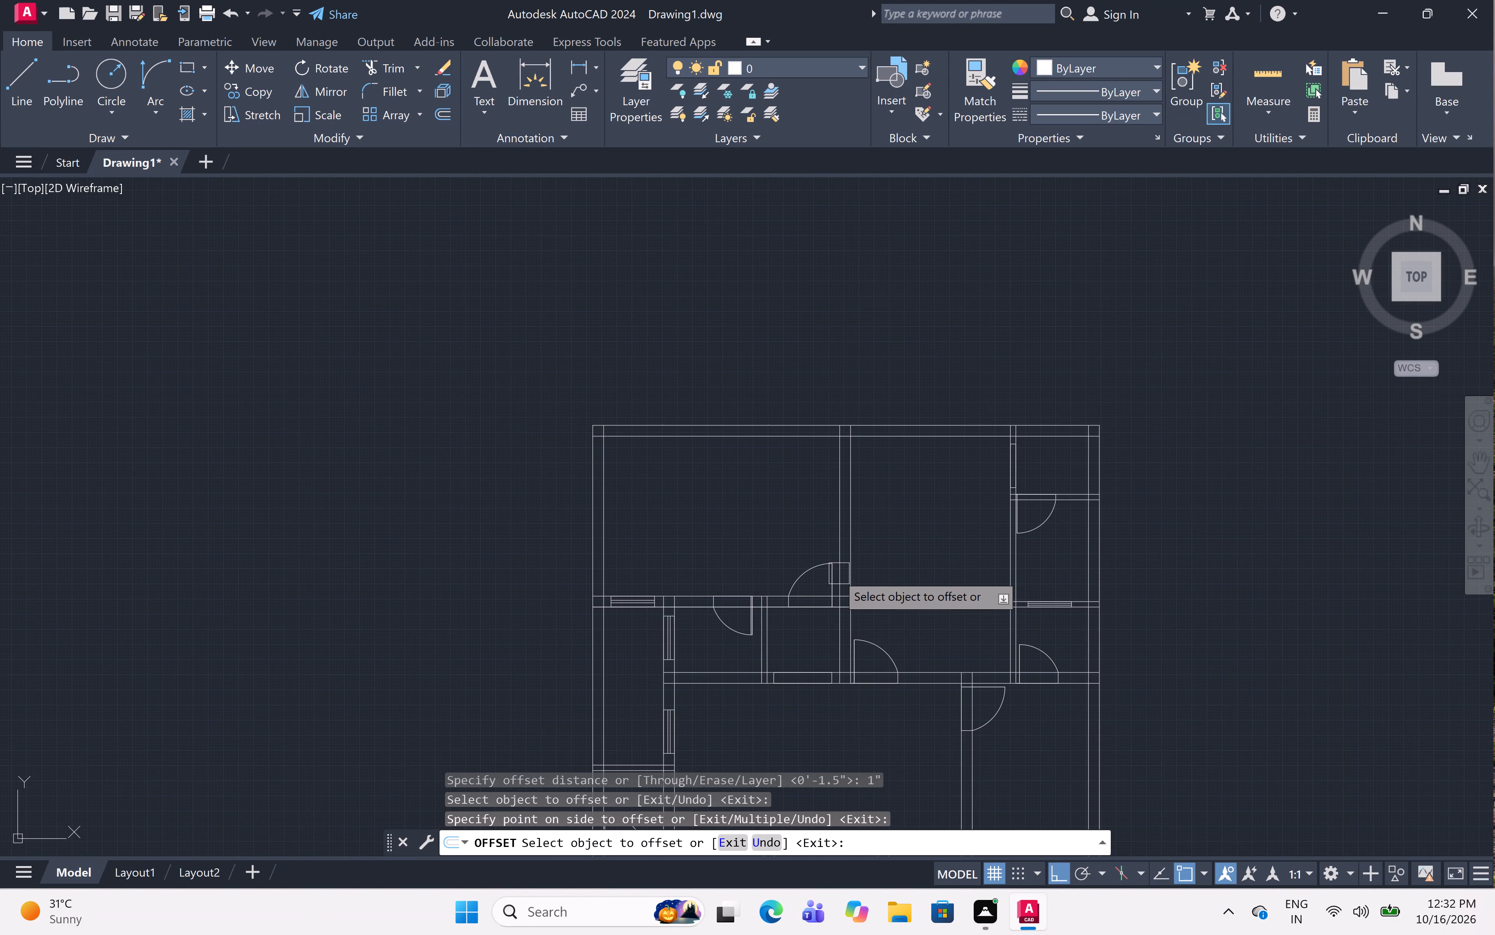
{"action": "scroll", "coordinate": [836, 573], "scroll_direction": "up", "scroll_amount": 3}
{"action": "left_click", "coordinate": [811, 584]}
{"action": "left_click", "coordinate": [721, 600]}
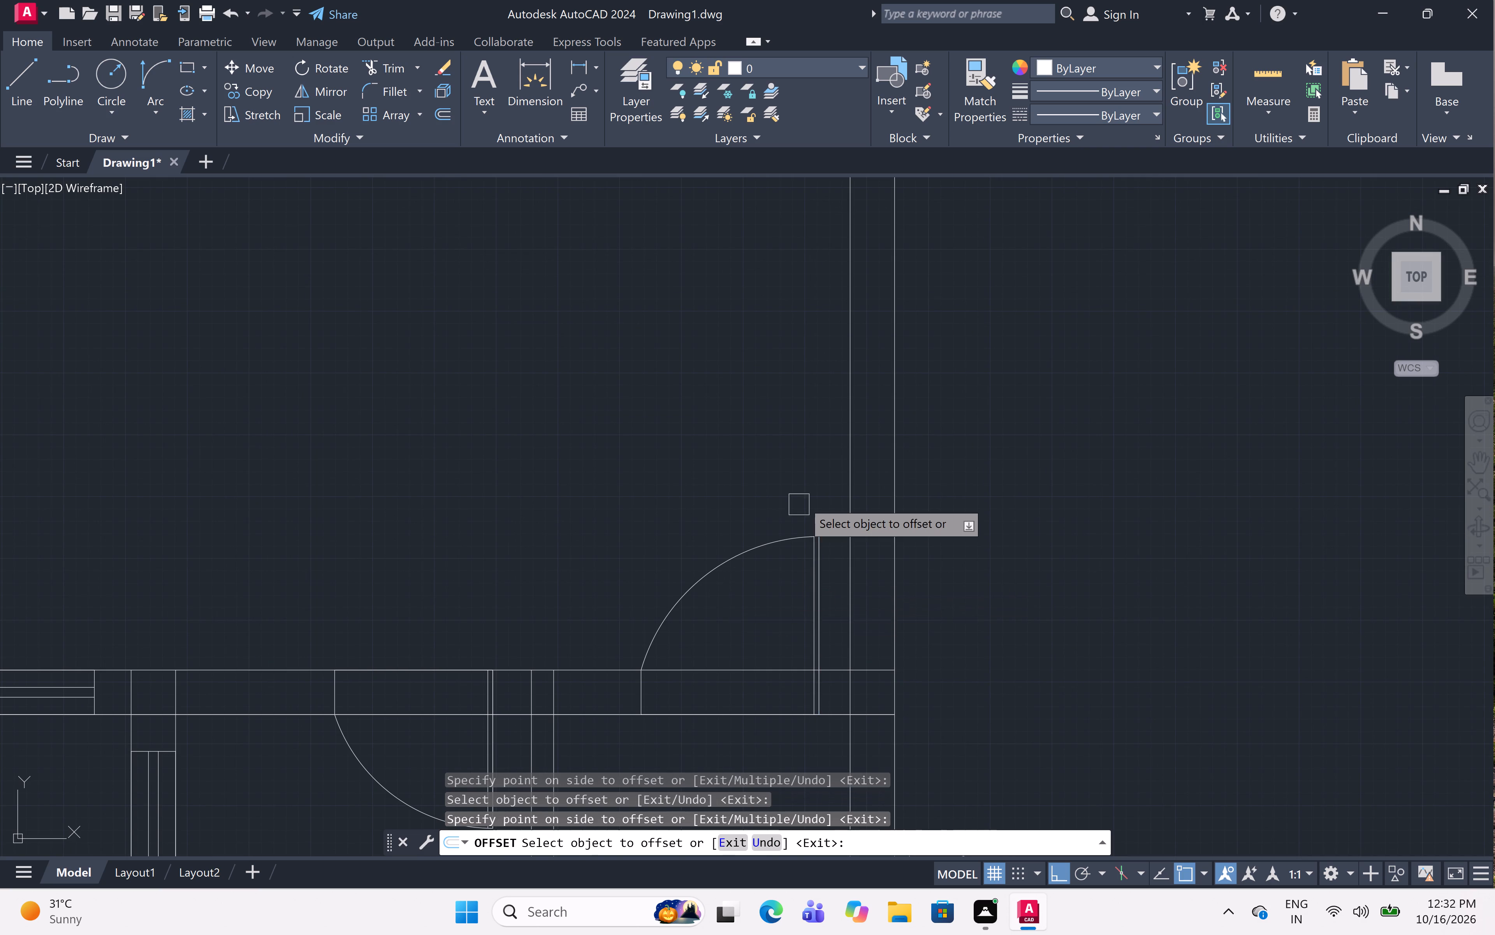
{"action": "scroll", "coordinate": [802, 501], "scroll_direction": "down", "scroll_amount": 3}
{"action": "scroll", "coordinate": [836, 632], "scroll_direction": "up", "scroll_amount": 3}
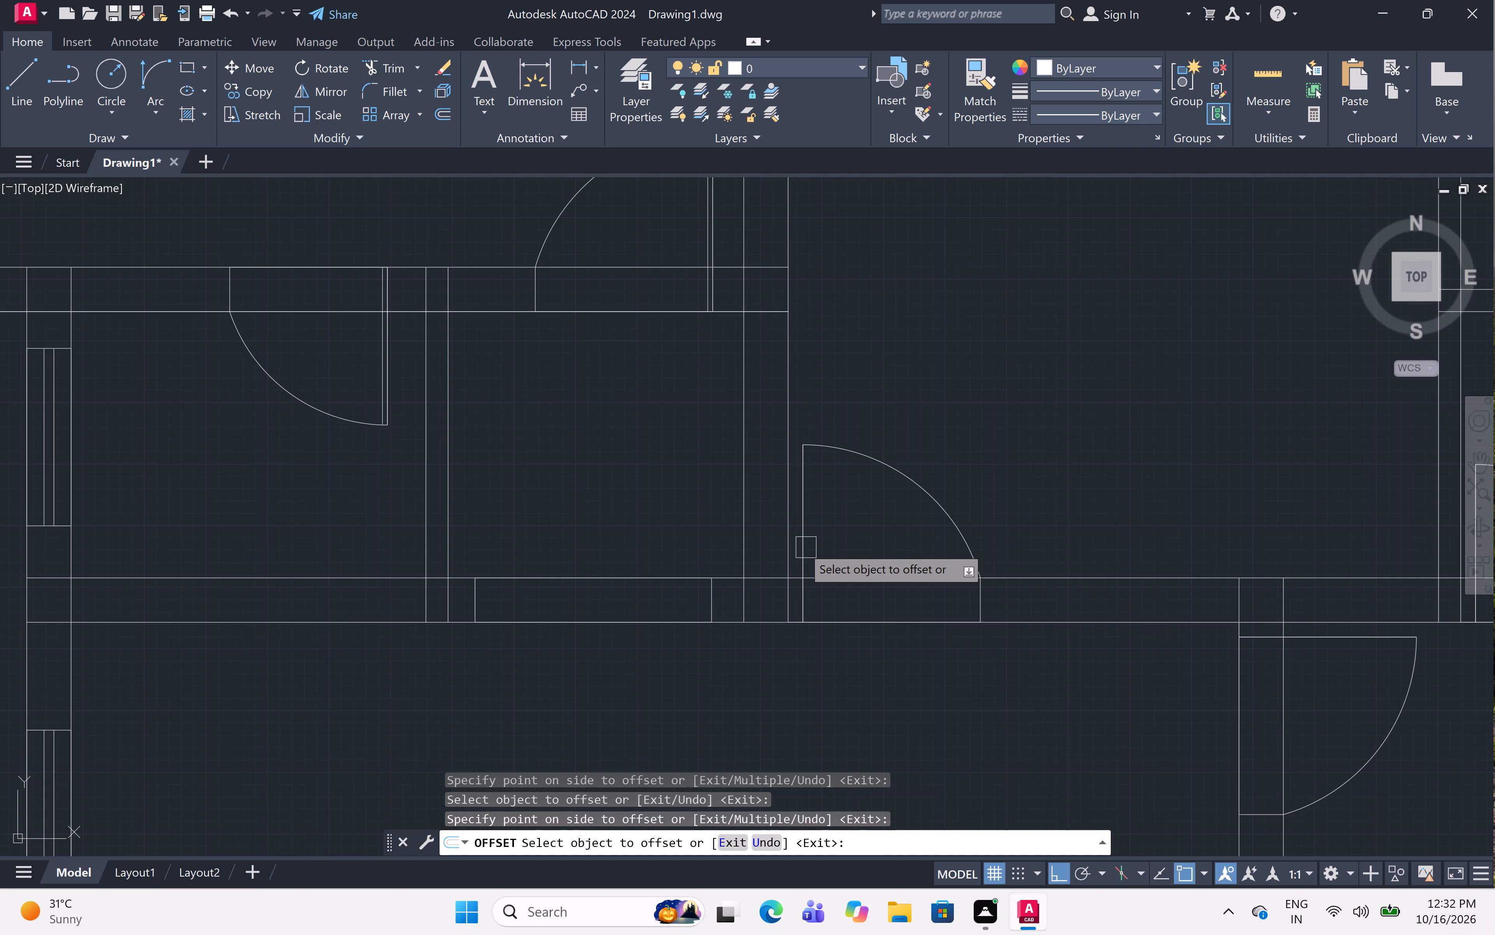
{"action": "left_click", "coordinate": [802, 545]}
{"action": "left_click", "coordinate": [860, 556]}
Offset the leaf of the door above the bottom-left room 1" rightward and that room's upper-right door leaf 1" downward.
{"action": "scroll", "coordinate": [857, 544], "scroll_direction": "down", "scroll_amount": 4}
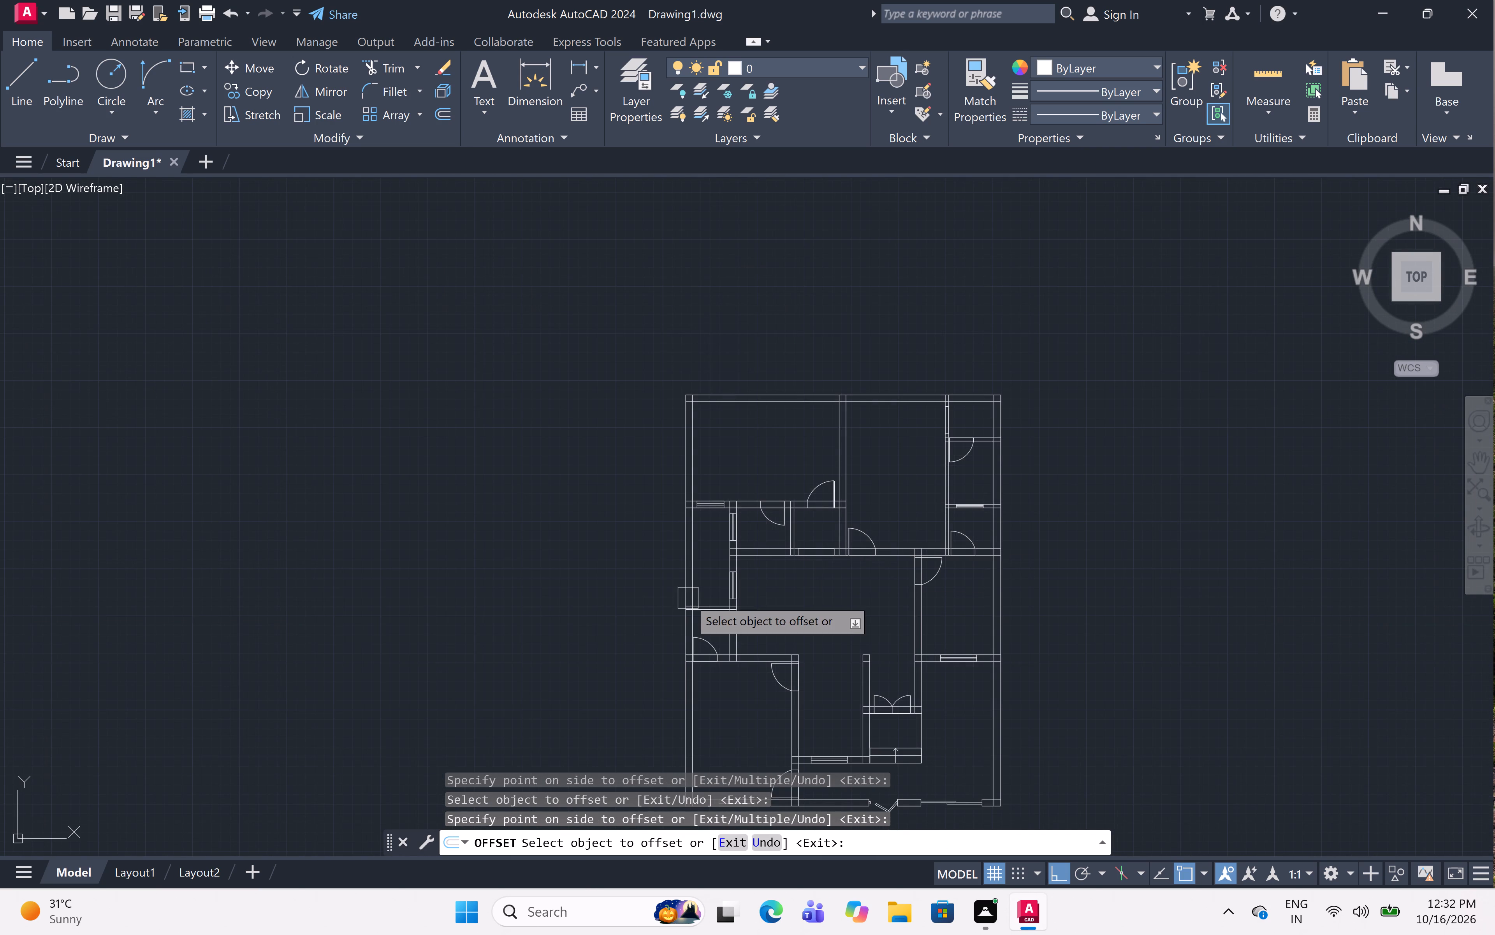
{"action": "scroll", "coordinate": [704, 653], "scroll_direction": "up", "scroll_amount": 4}
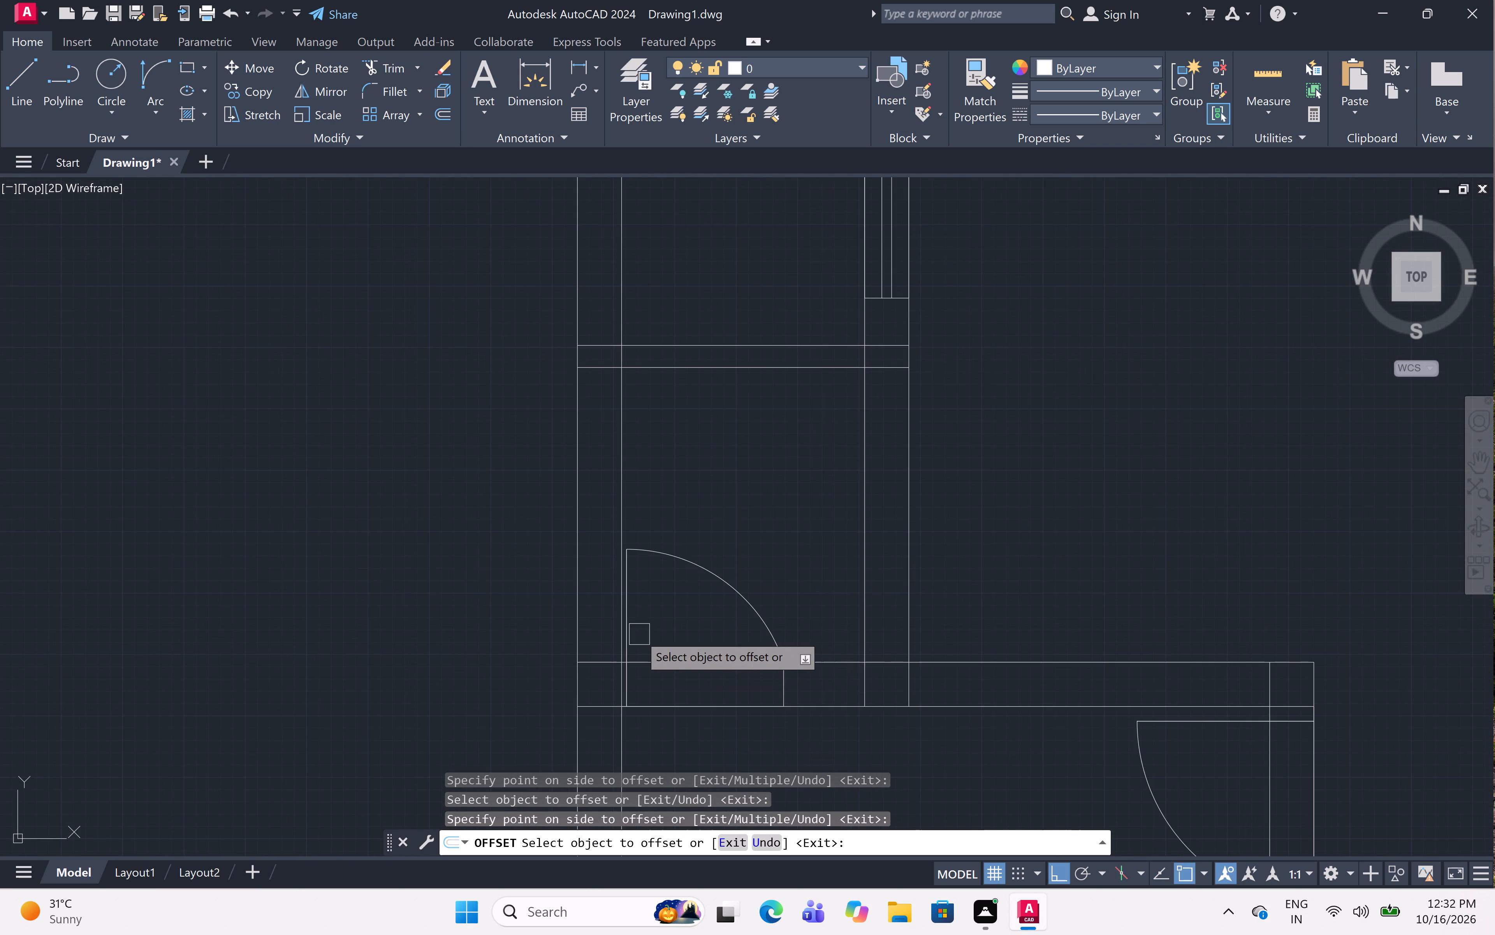
{"action": "scroll", "coordinate": [637, 632], "scroll_direction": "up", "scroll_amount": 1}
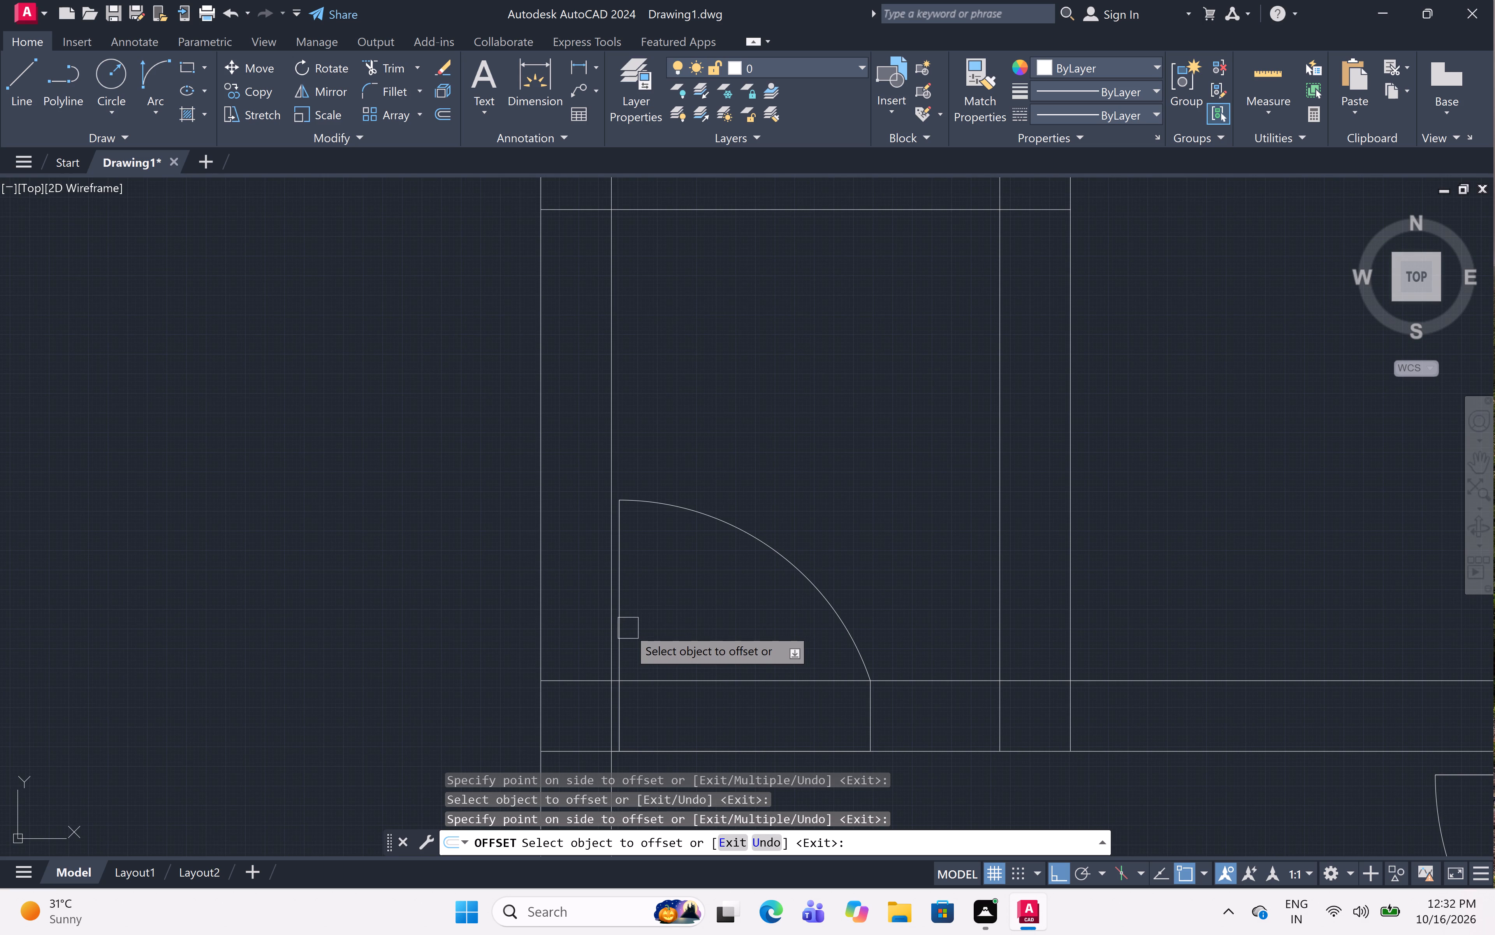
{"action": "left_click", "coordinate": [628, 628]}
{"action": "left_click", "coordinate": [740, 635]}
{"action": "scroll", "coordinate": [729, 551], "scroll_direction": "down", "scroll_amount": 5}
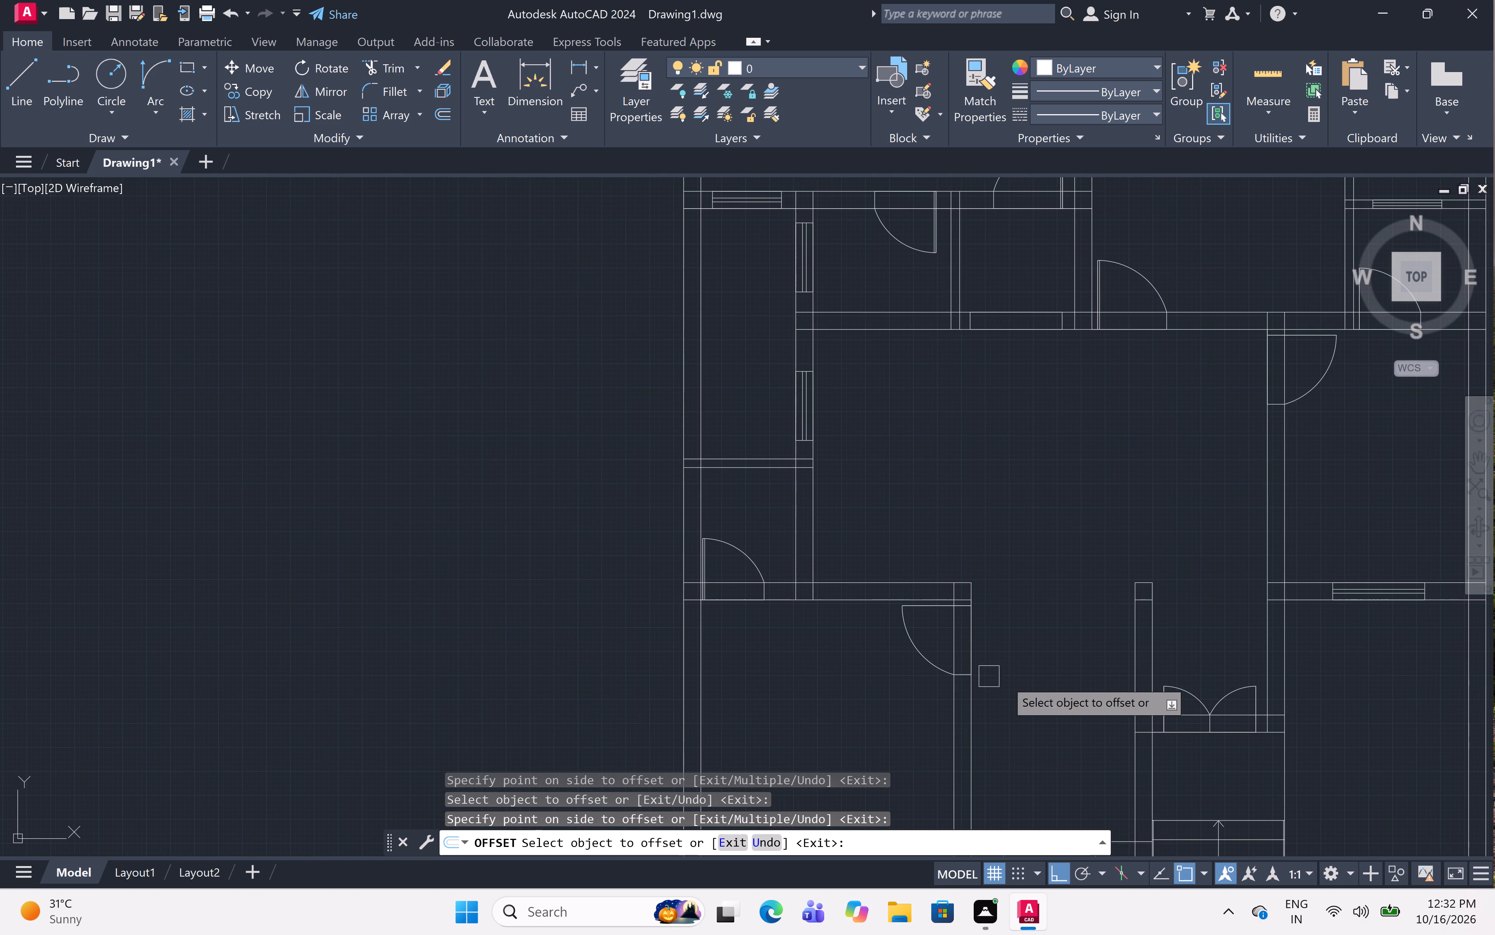
{"action": "scroll", "coordinate": [928, 613], "scroll_direction": "up", "scroll_amount": 4}
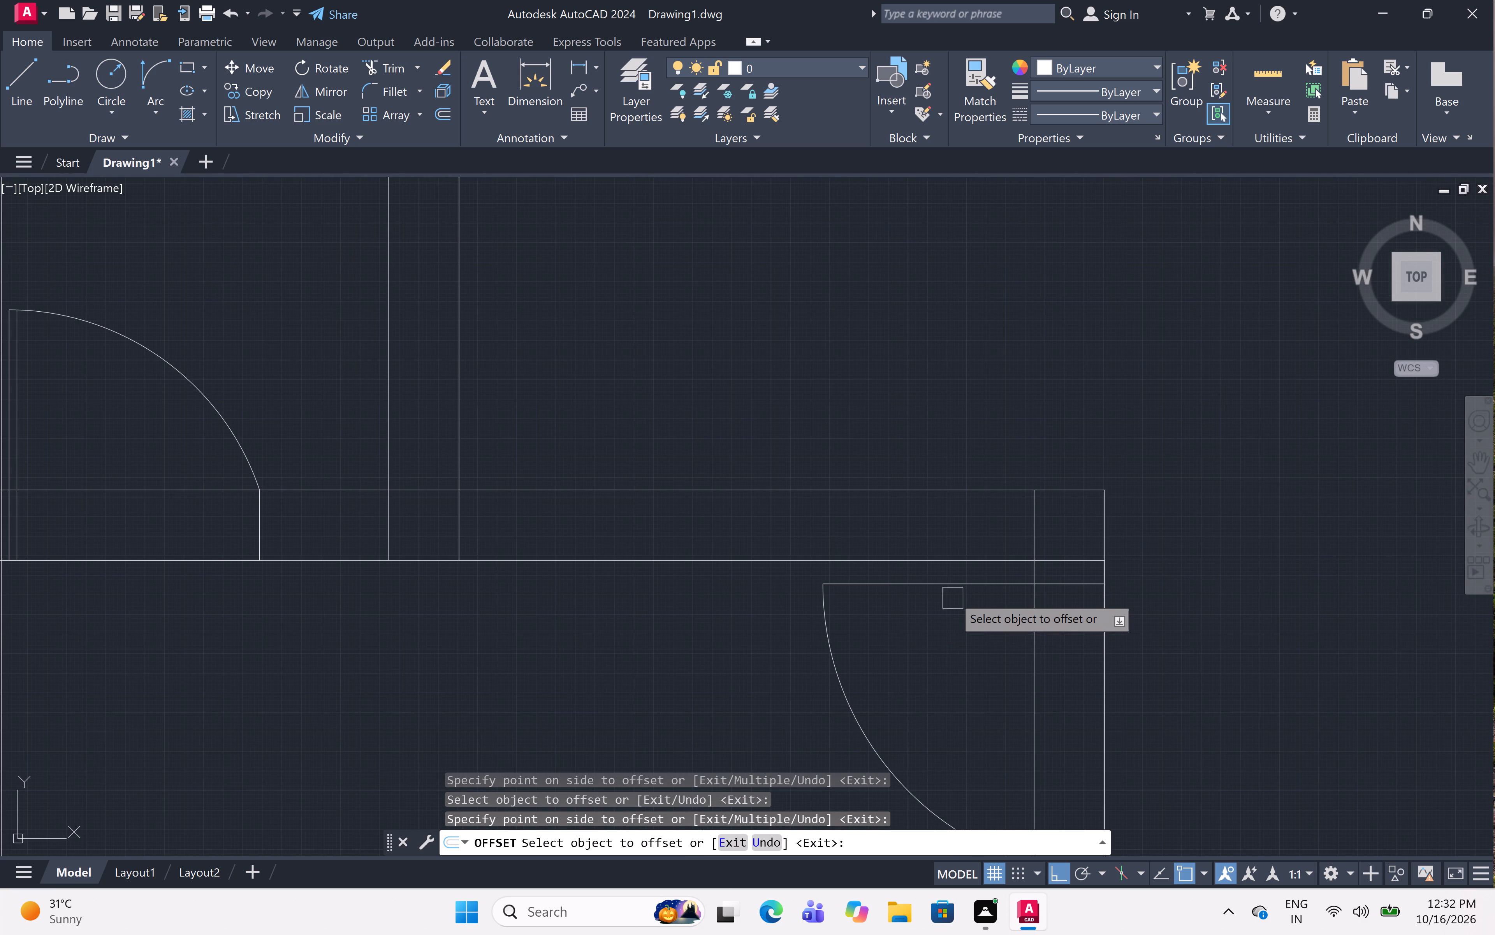
{"action": "left_click", "coordinate": [954, 591]}
{"action": "left_click", "coordinate": [950, 675]}
Offset the bottom-left room's lower-right door leaf 1" upward, toward its swing arc.
{"action": "scroll", "coordinate": [1069, 476], "scroll_direction": "down", "scroll_amount": 5}
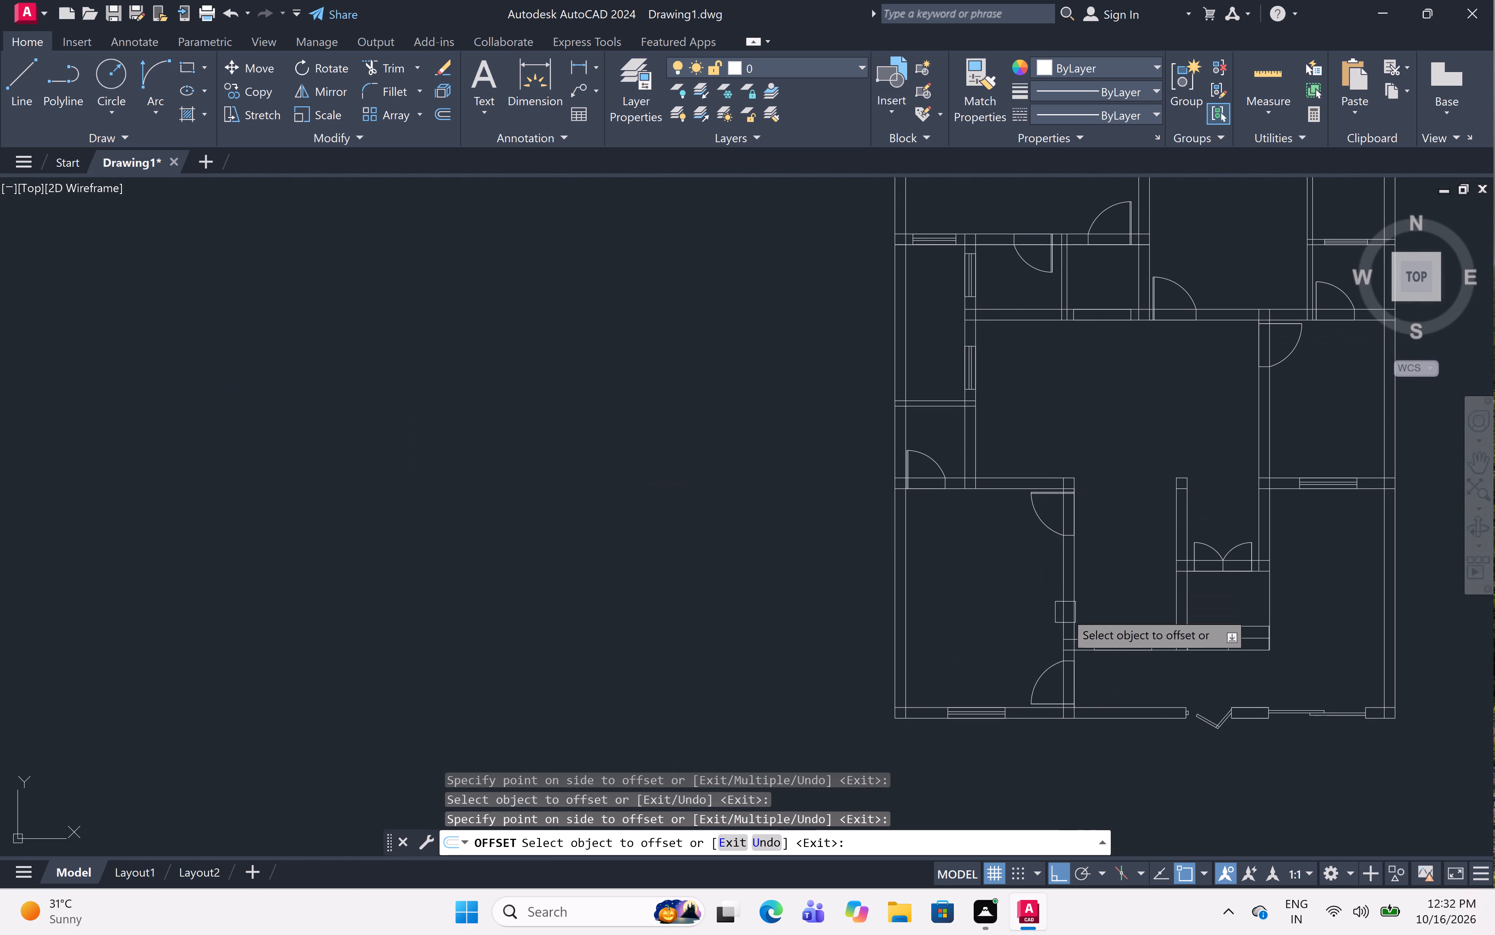
{"action": "scroll", "coordinate": [1057, 674], "scroll_direction": "up", "scroll_amount": 5}
{"action": "scroll", "coordinate": [1052, 732], "scroll_direction": "down", "scroll_amount": 3}
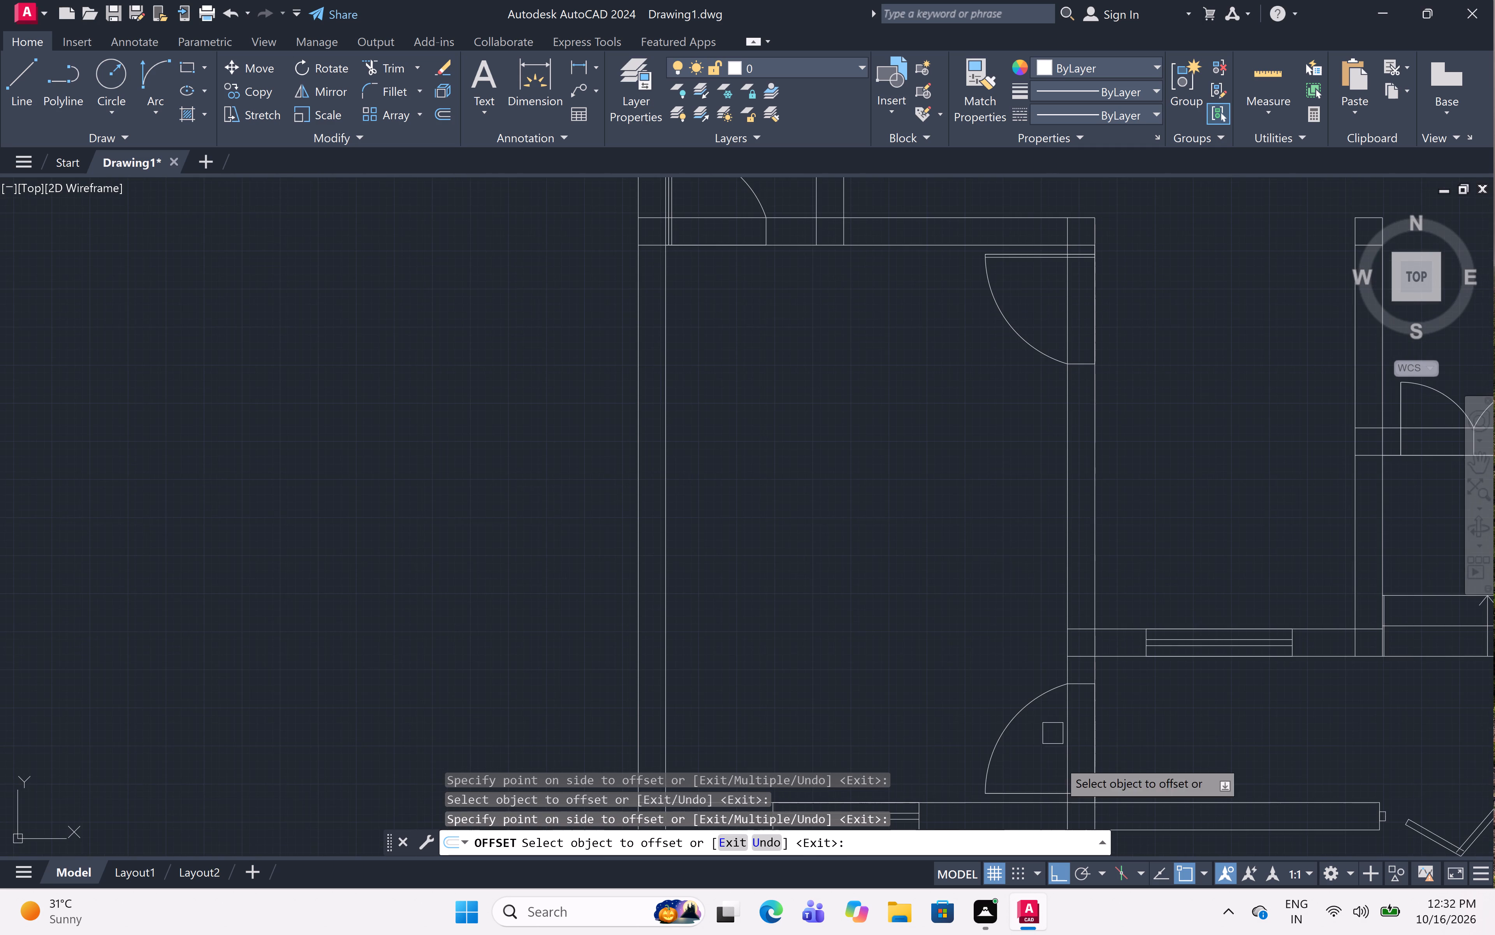
{"action": "scroll", "coordinate": [1280, 635], "scroll_direction": "down", "scroll_amount": 2}
{"action": "scroll", "coordinate": [1246, 708], "scroll_direction": "up", "scroll_amount": 2}
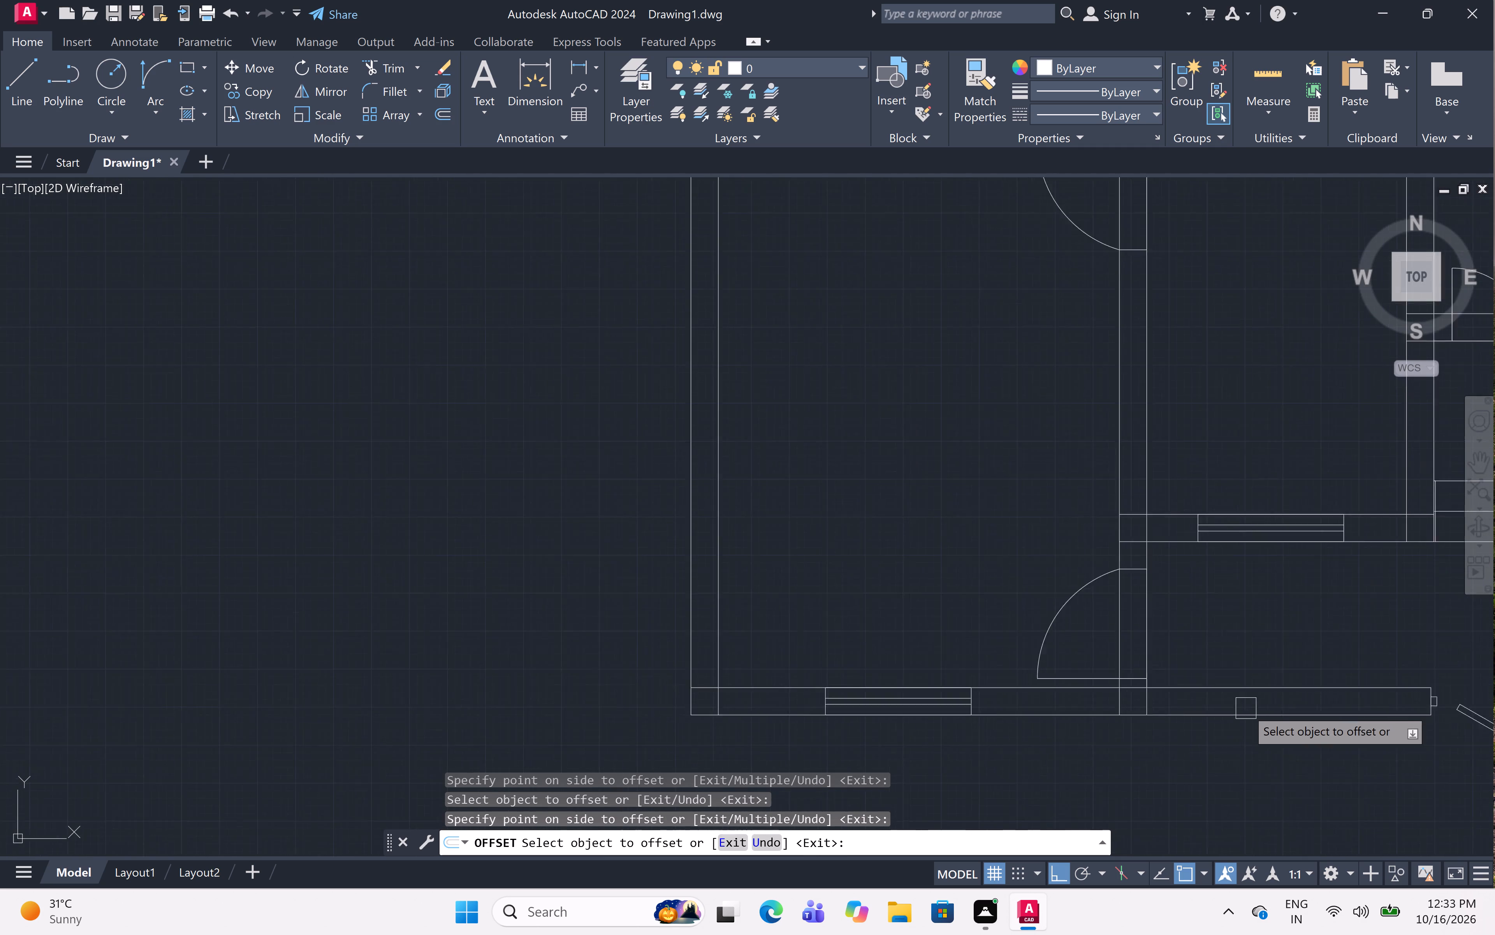
{"action": "scroll", "coordinate": [1246, 708], "scroll_direction": "up", "scroll_amount": 1}
{"action": "left_click", "coordinate": [962, 655]}
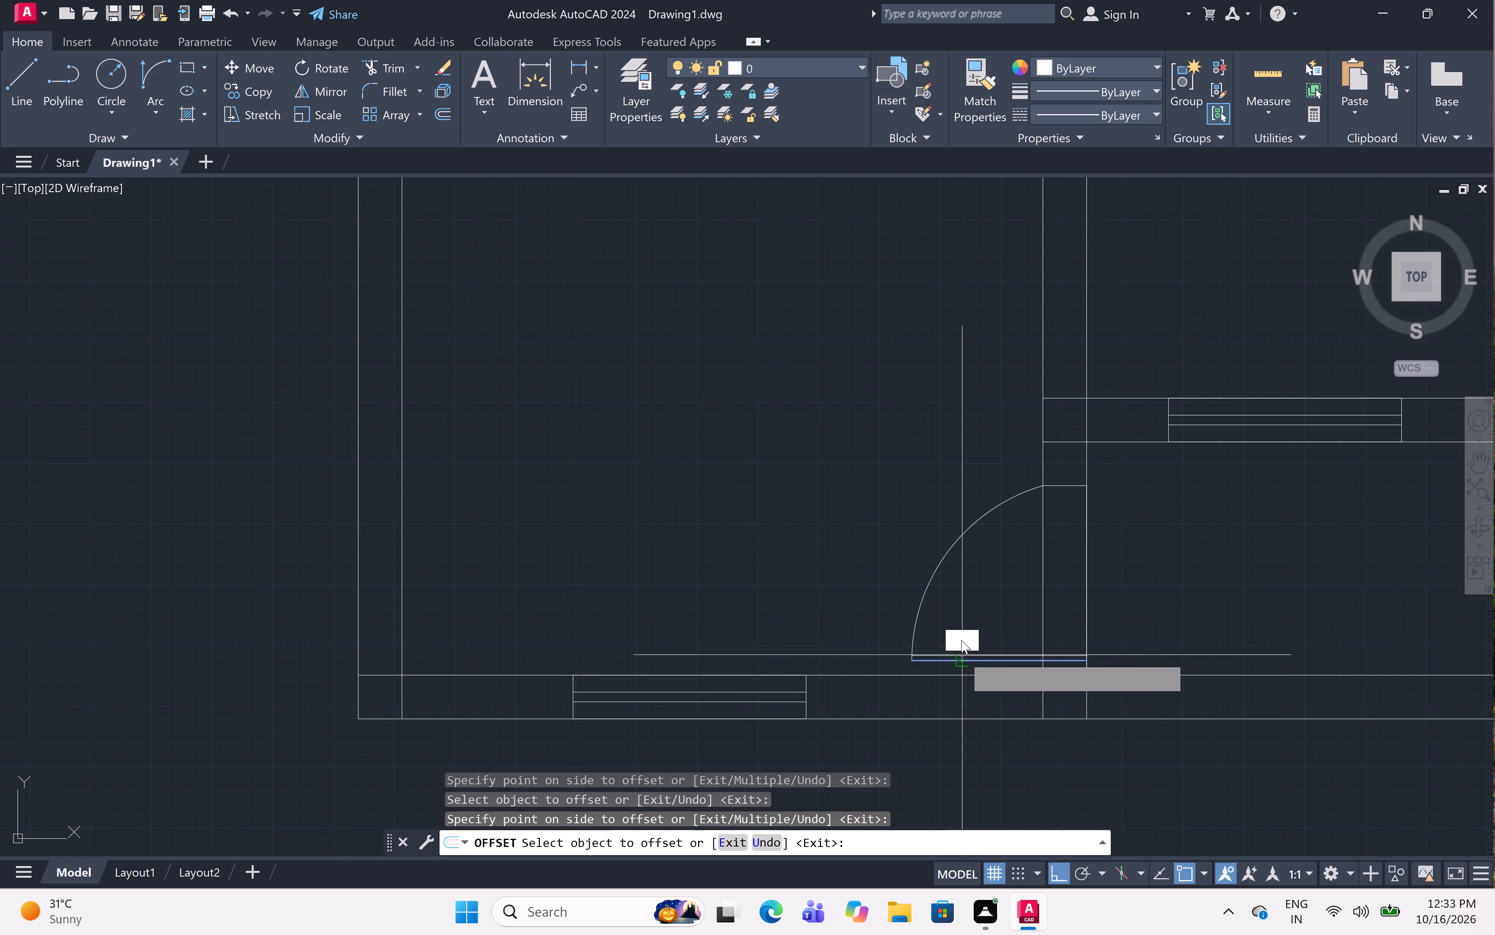
{"action": "left_click", "coordinate": [960, 605]}
Offset both leaves of the double door above the steps 1" inward, toward the centre line.
{"action": "scroll", "coordinate": [684, 495], "scroll_direction": "down", "scroll_amount": 4}
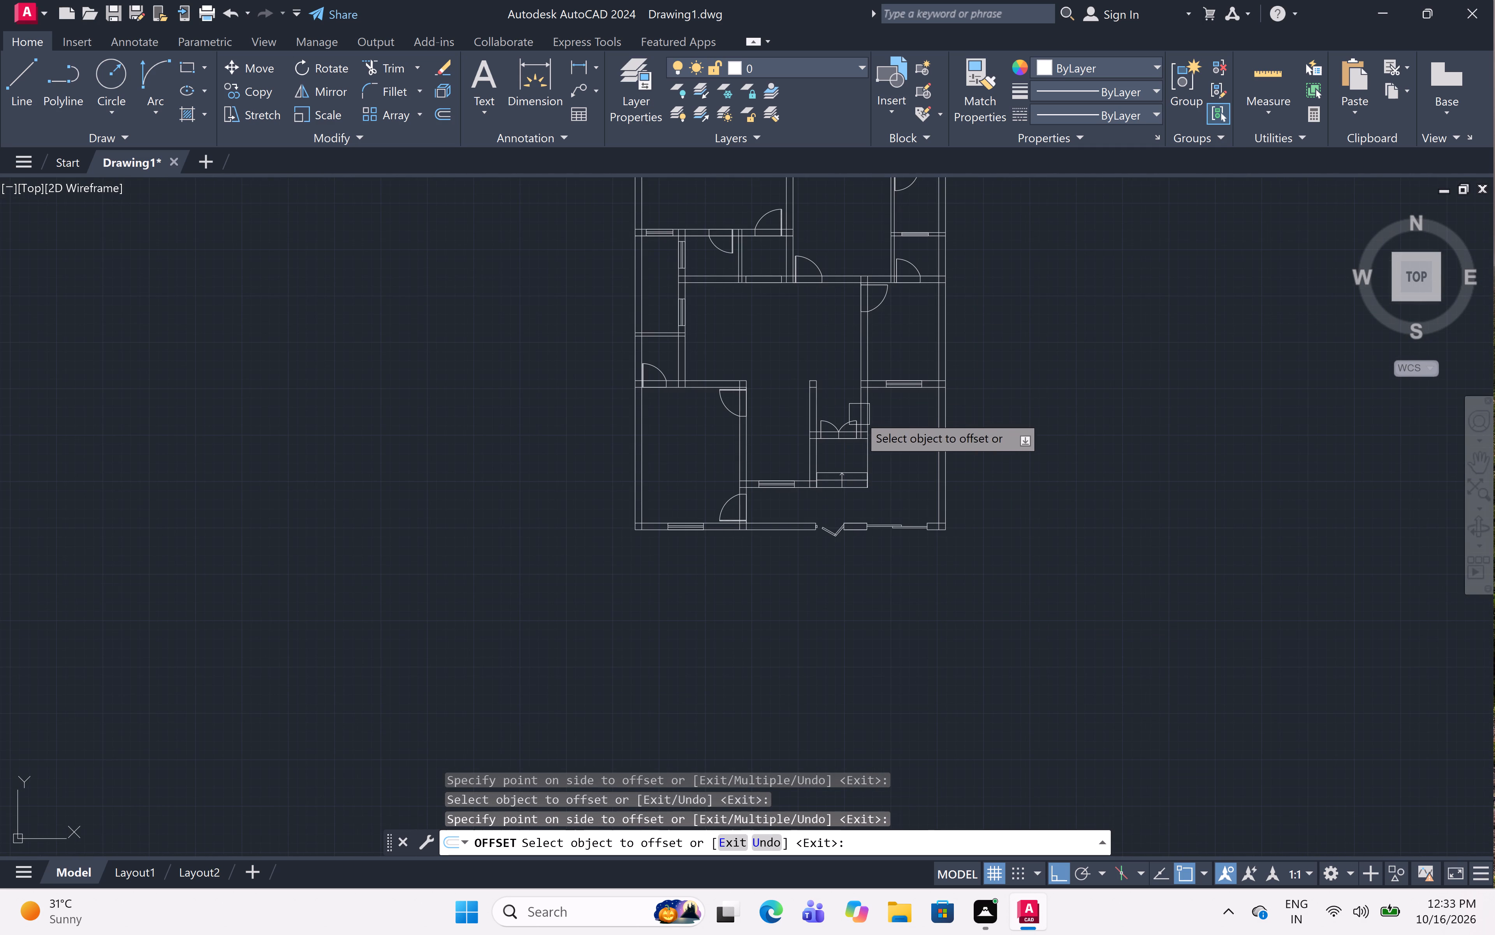
{"action": "scroll", "coordinate": [839, 418], "scroll_direction": "up", "scroll_amount": 6}
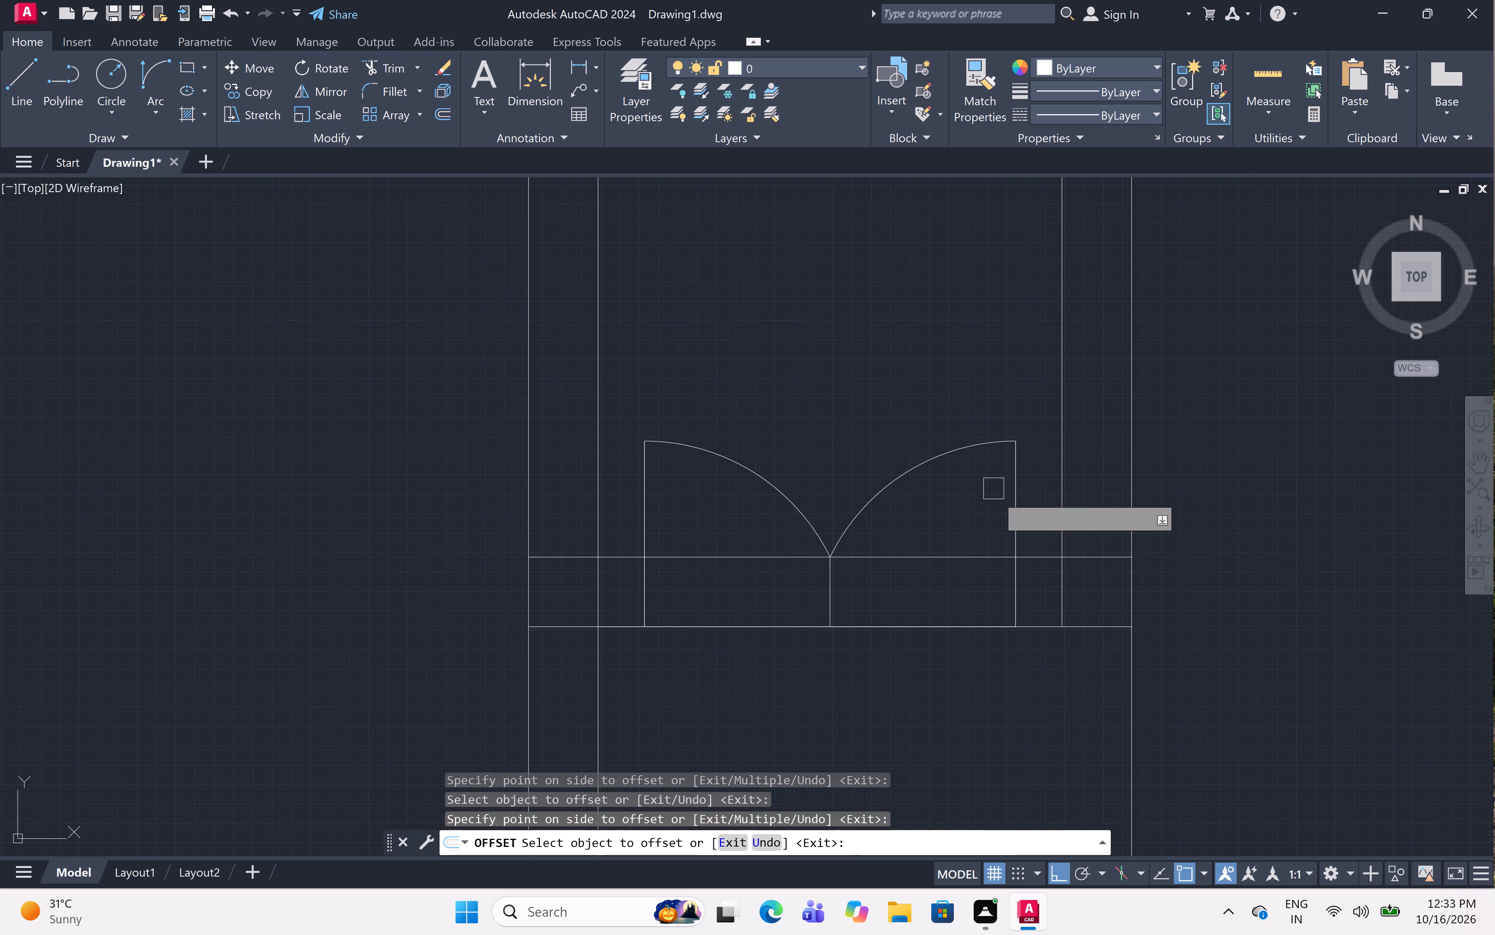
{"action": "left_click", "coordinate": [1010, 504]}
{"action": "left_click", "coordinate": [966, 500]}
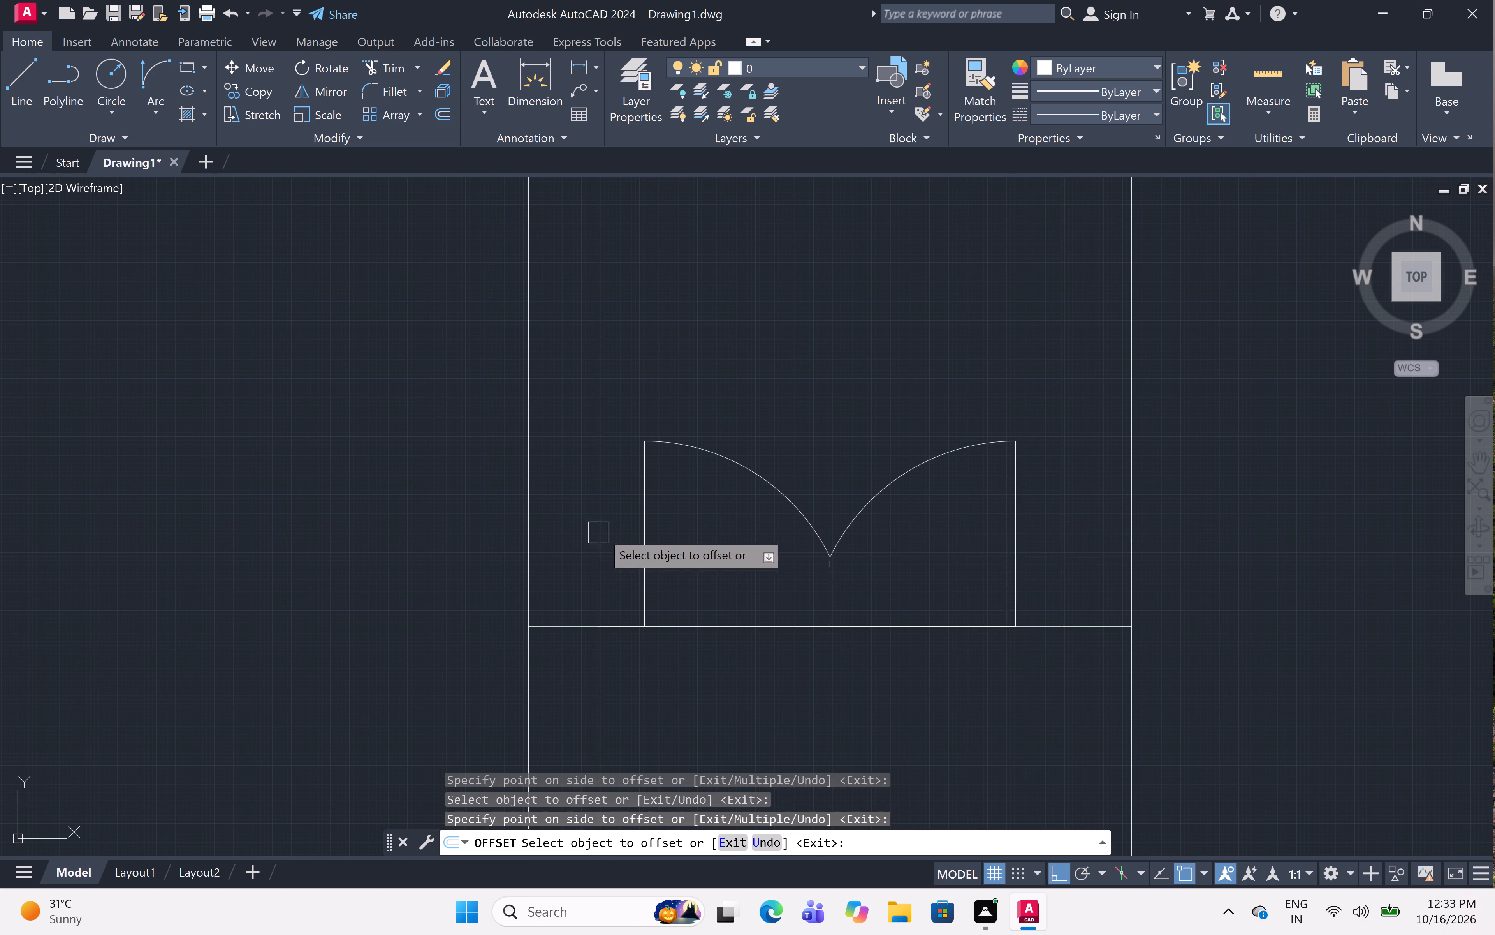
{"action": "left_click", "coordinate": [642, 517]}
{"action": "left_click", "coordinate": [727, 535]}
Offset the middle-right room's upper-left door leaf 1" downward and the leaf of the door directly above that room 1" rightward.
{"action": "scroll", "coordinate": [718, 512], "scroll_direction": "down", "scroll_amount": 4}
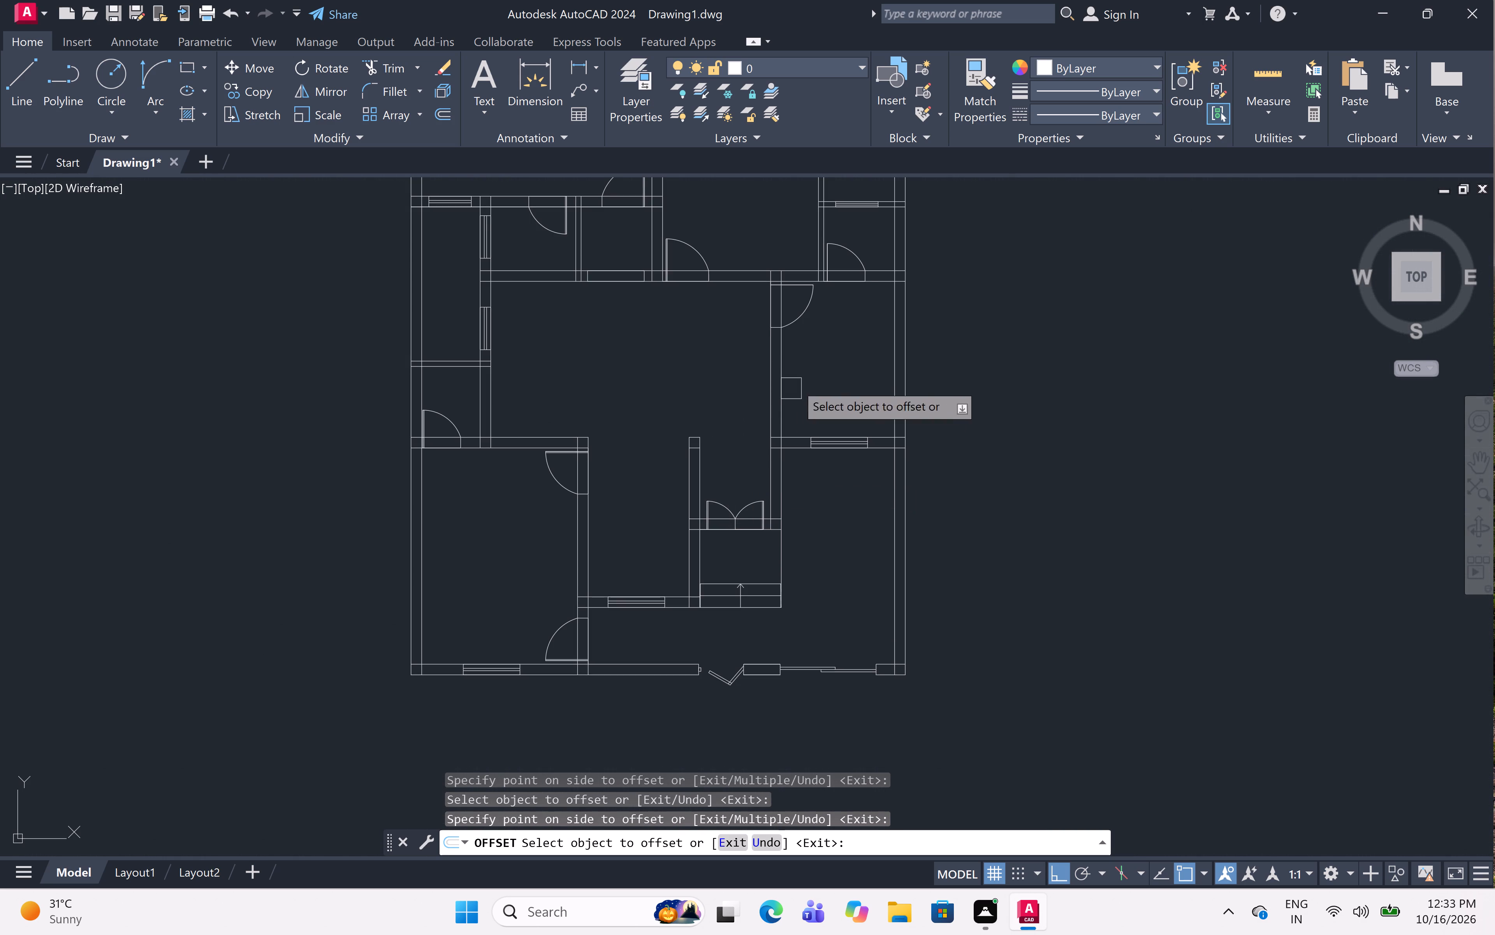
{"action": "middle_click_drag", "start_coordinate": [839, 357], "coordinate": [824, 593]}
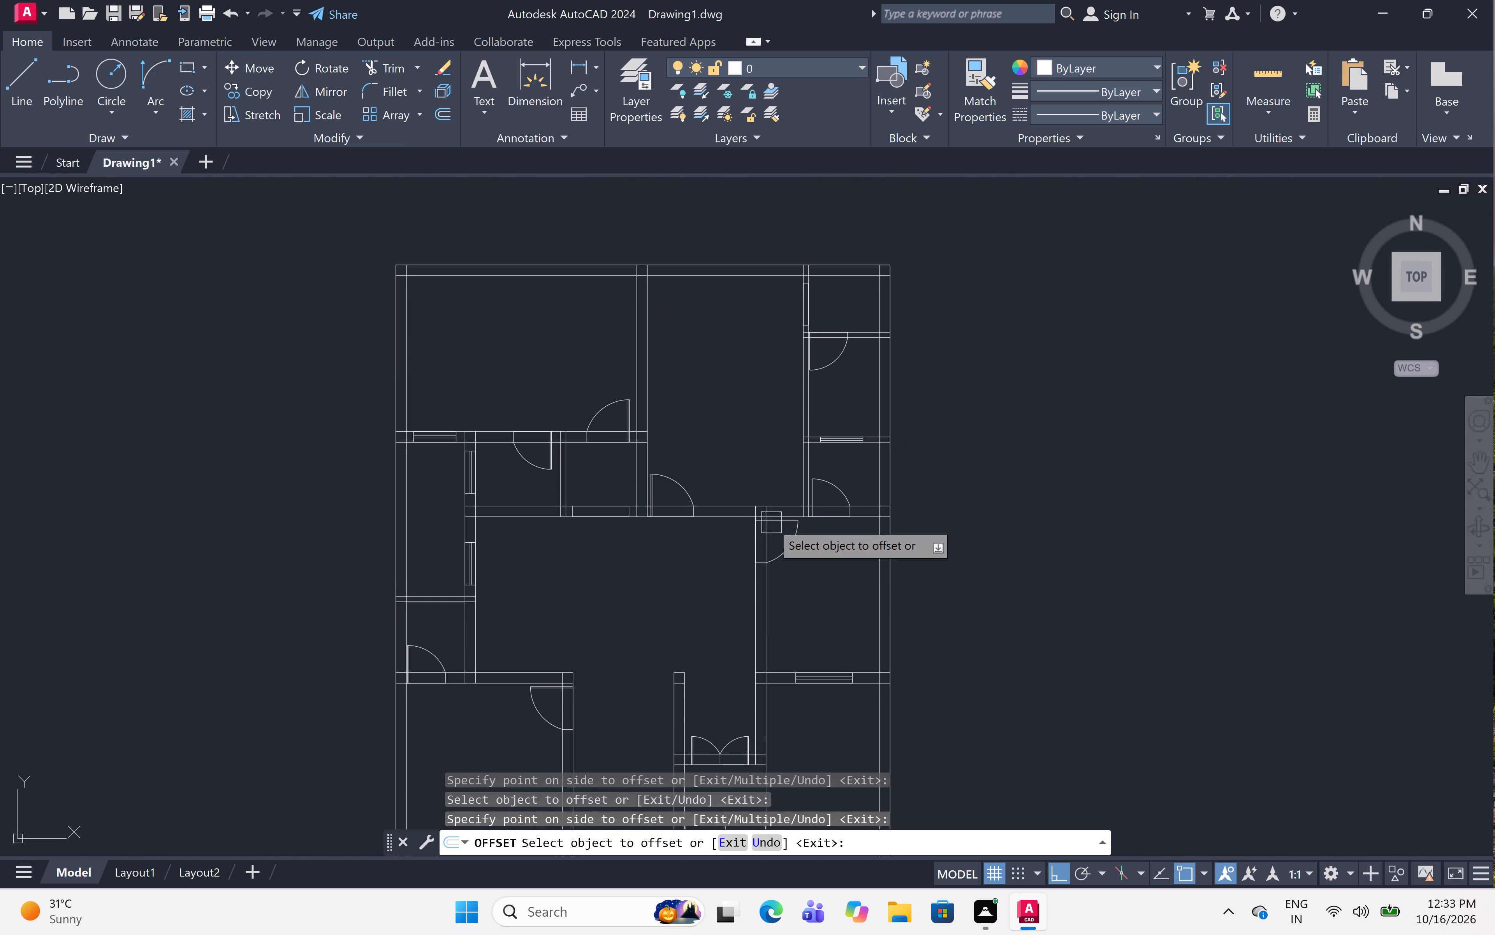
{"action": "scroll", "coordinate": [771, 522], "scroll_direction": "up", "scroll_amount": 4}
{"action": "left_click", "coordinate": [780, 518]}
{"action": "left_click", "coordinate": [768, 596]}
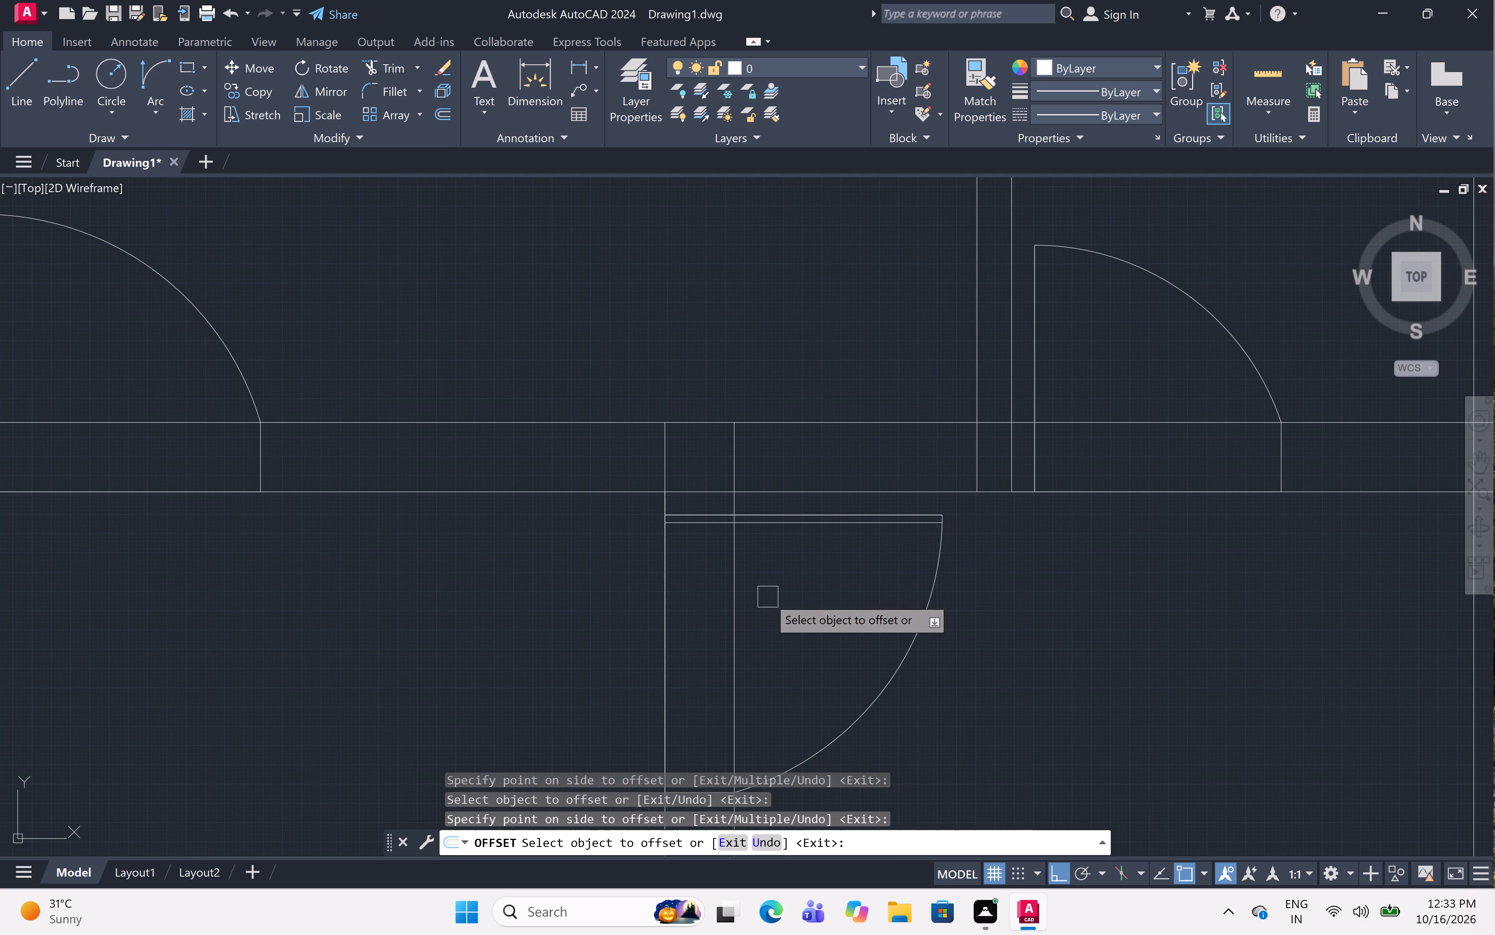
{"action": "scroll", "coordinate": [1137, 246], "scroll_direction": "up", "scroll_amount": 1}
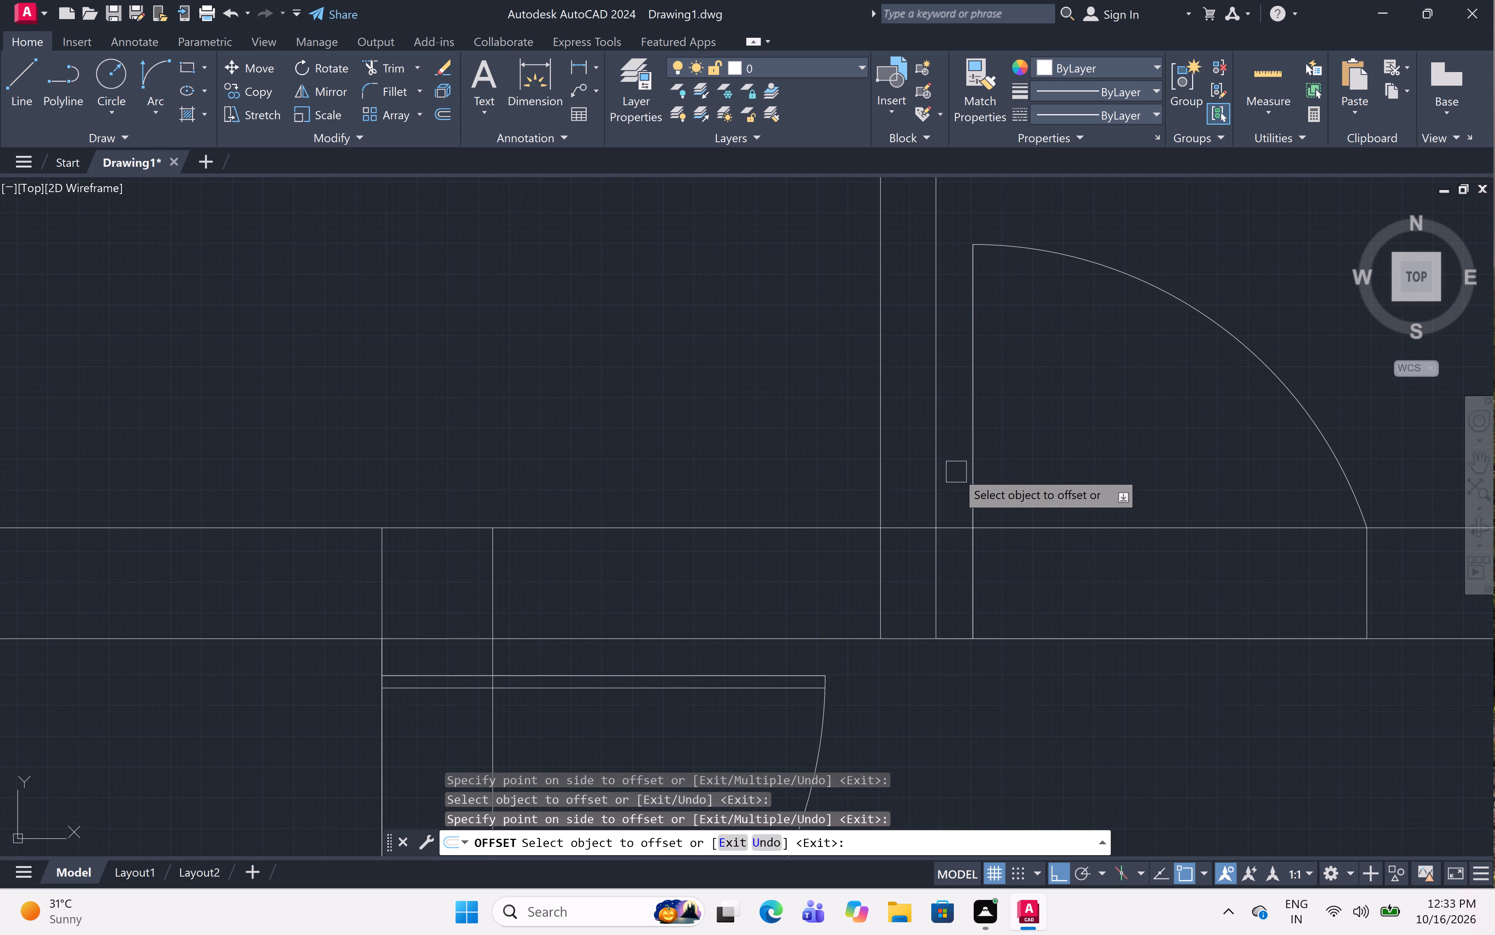
{"action": "left_click", "coordinate": [967, 468]}
{"action": "left_click", "coordinate": [1164, 479]}
Offset the leaf of the door below the top-right corner room 1" rightward, toward its swing arc.
{"action": "scroll", "coordinate": [1136, 465], "scroll_direction": "down", "scroll_amount": 4}
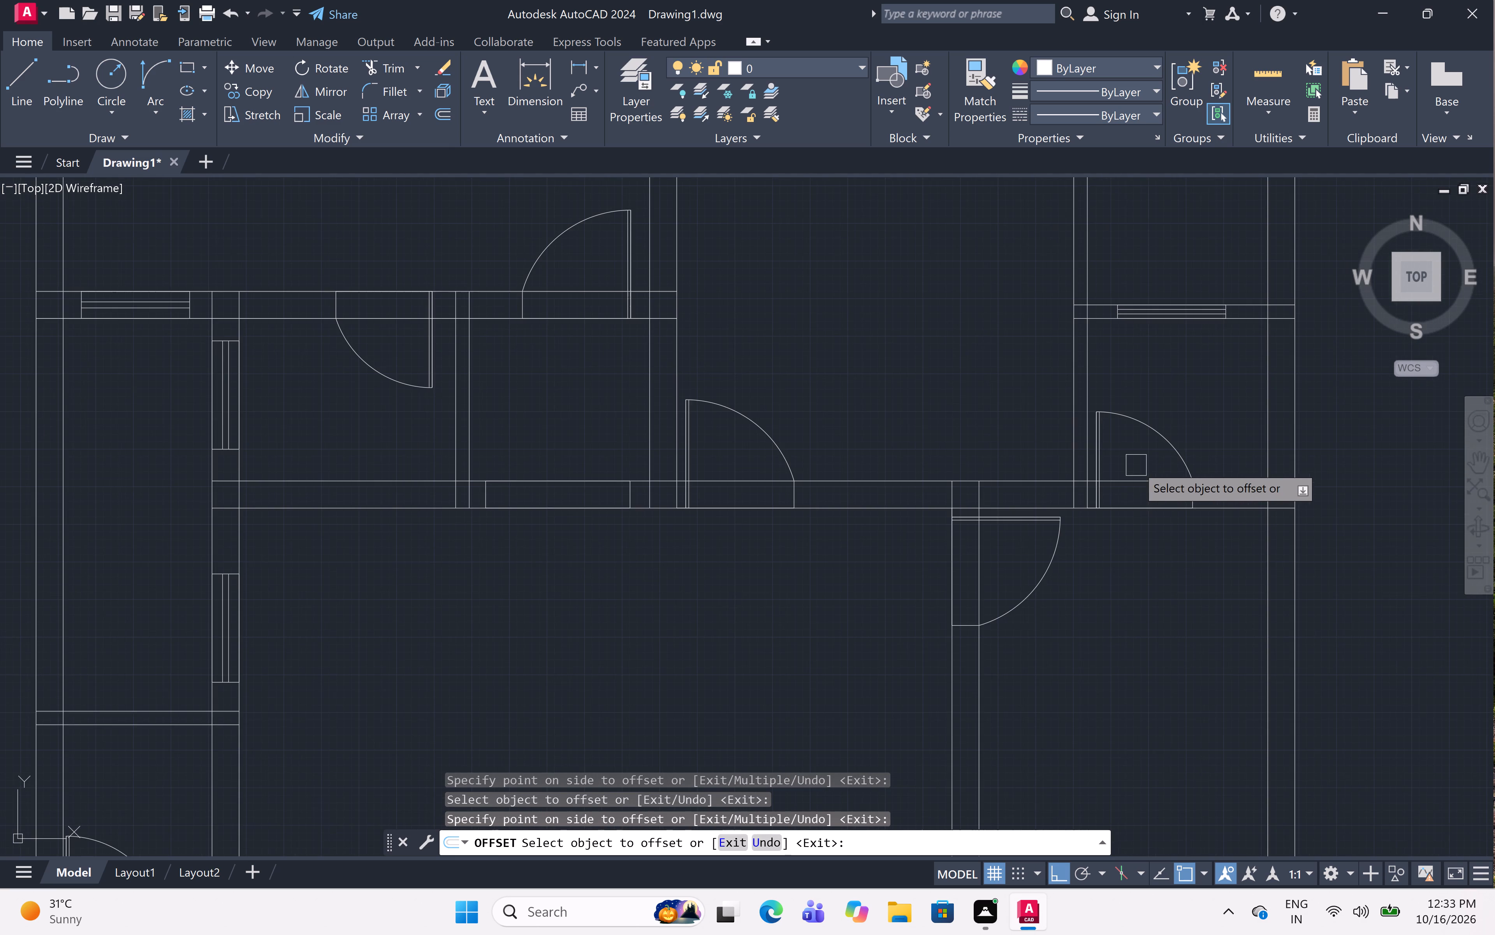
{"action": "scroll", "coordinate": [952, 360], "scroll_direction": "down", "scroll_amount": 2}
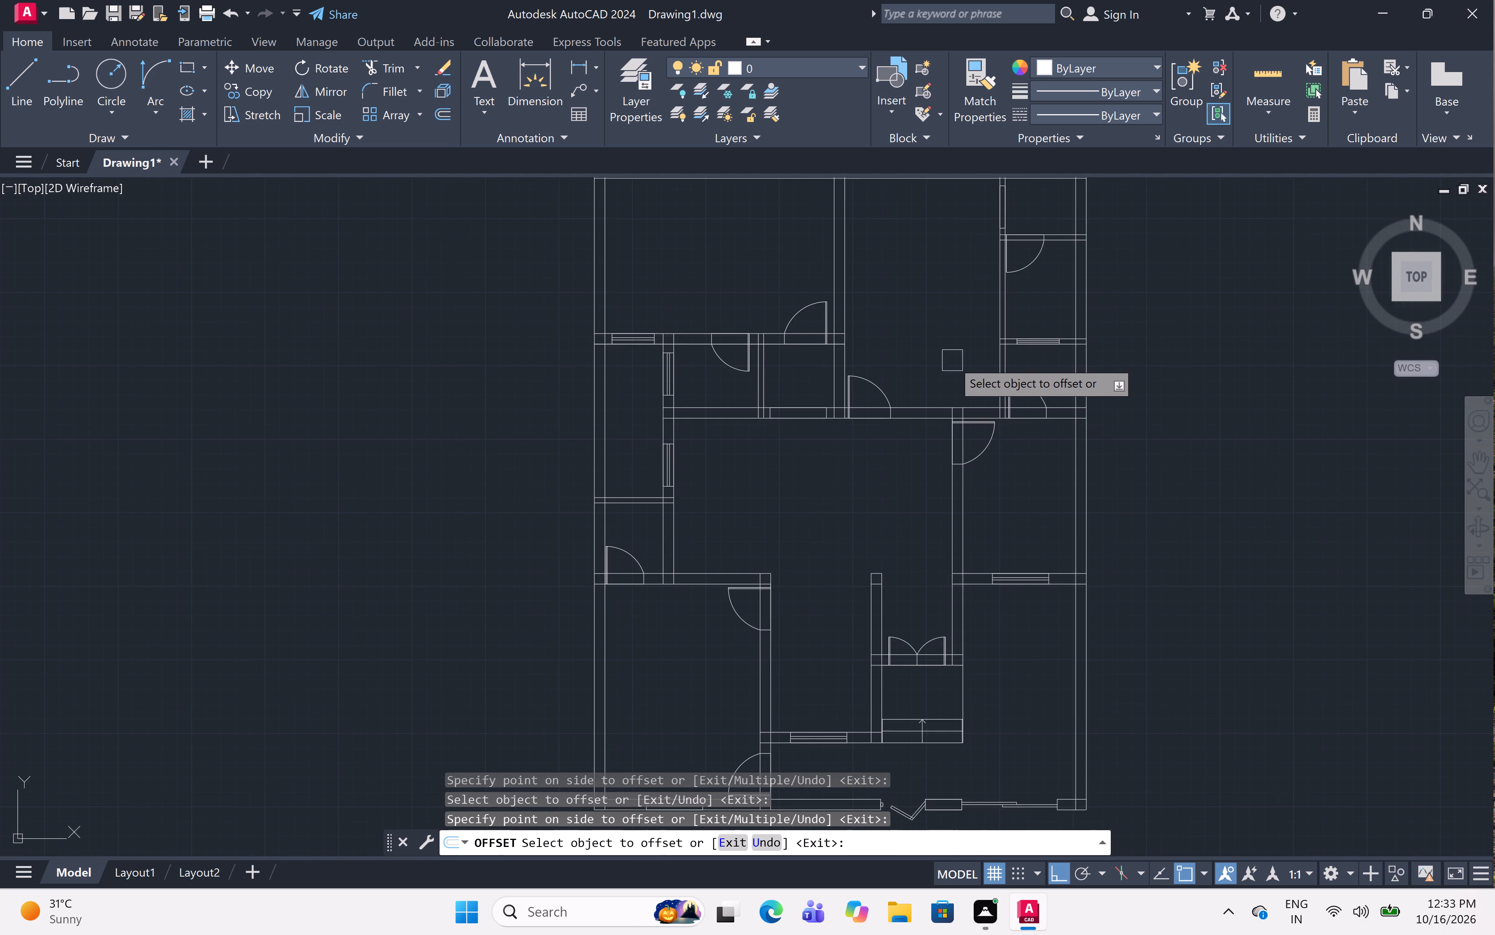
{"action": "middle_click_drag", "start_coordinate": [954, 359], "coordinate": [946, 461]}
{"action": "scroll", "coordinate": [1018, 348], "scroll_direction": "up", "scroll_amount": 3}
{"action": "scroll", "coordinate": [932, 310], "scroll_direction": "up", "scroll_amount": 1}
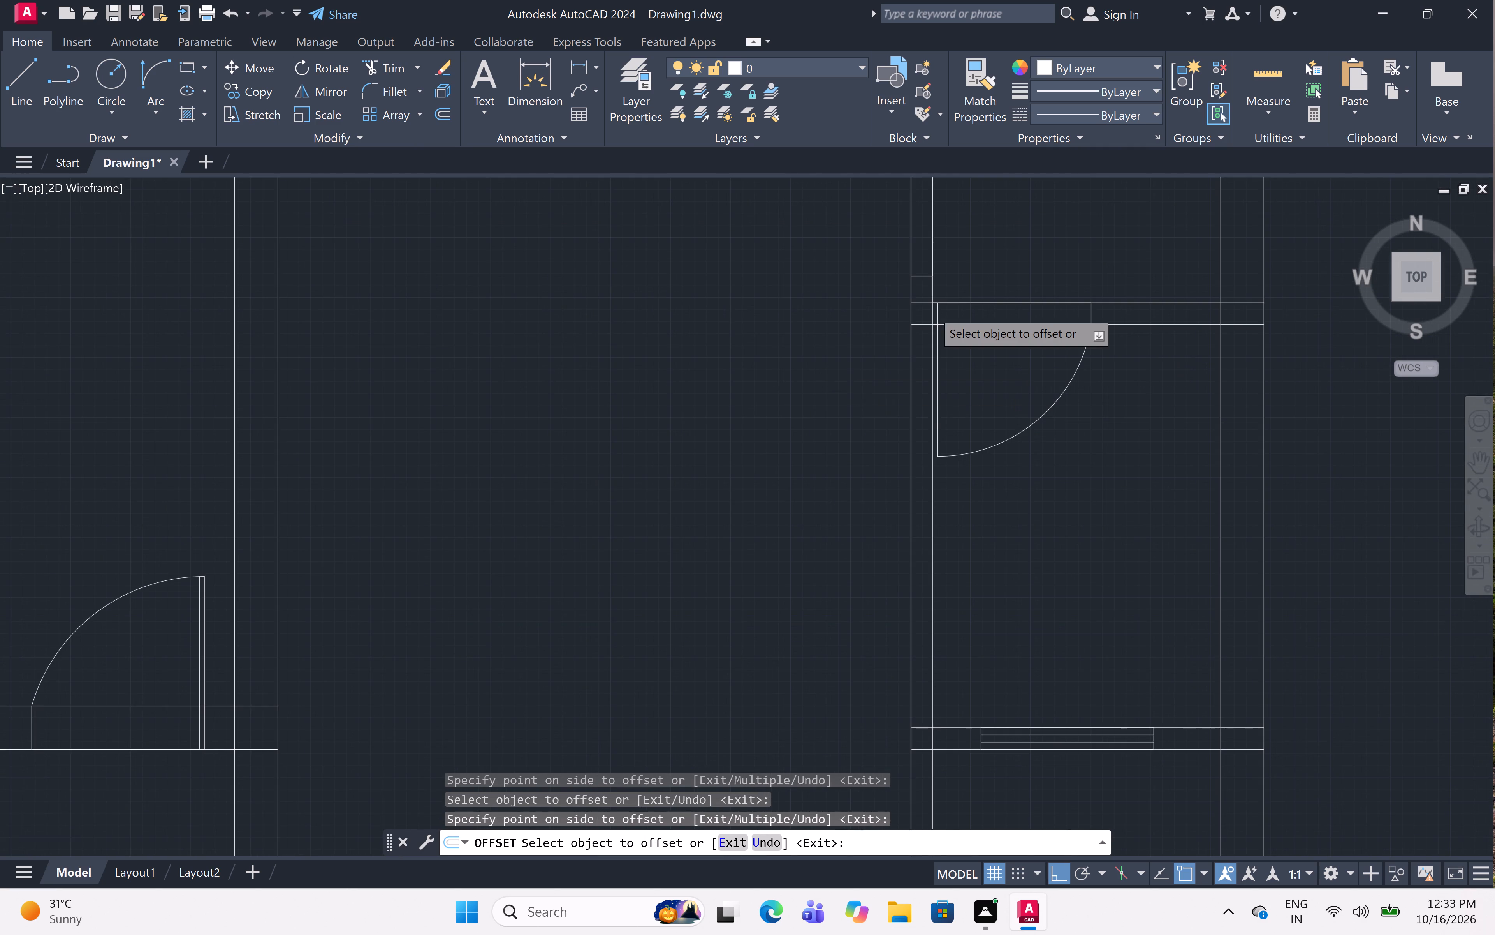
{"action": "scroll", "coordinate": [932, 310], "scroll_direction": "up", "scroll_amount": 1}
{"action": "left_click", "coordinate": [946, 366]}
{"action": "left_click", "coordinate": [1019, 405]}
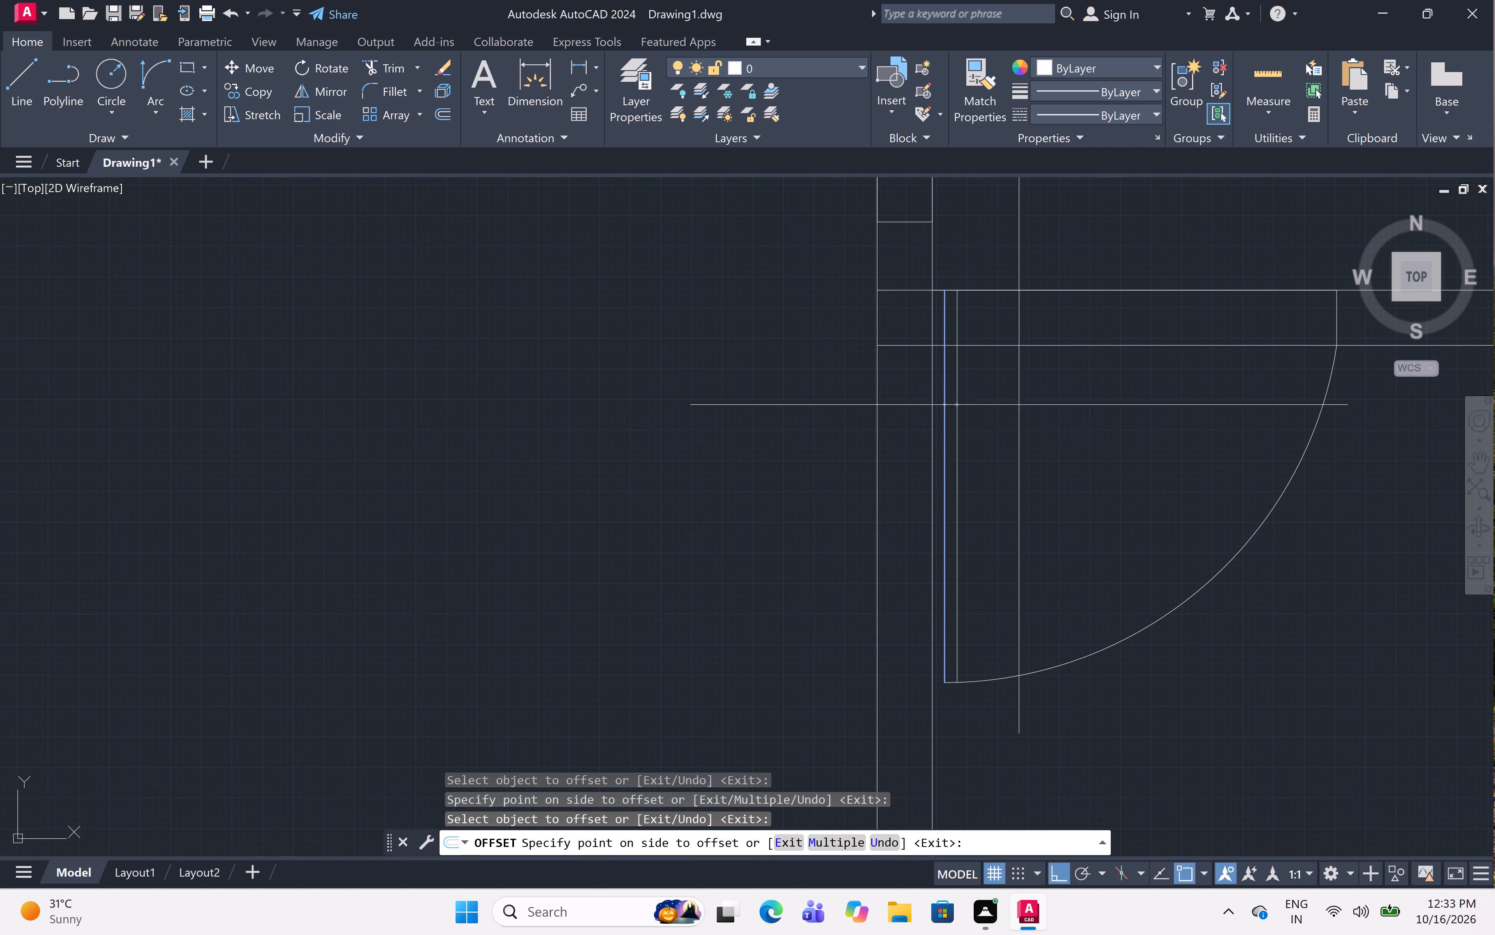
Inspect the doors across the floor plan for their leaf thickness lines.
{"action": "scroll", "coordinate": [1016, 400], "scroll_direction": "down", "scroll_amount": 5}
{"action": "scroll", "coordinate": [1059, 468], "scroll_direction": "down", "scroll_amount": 1}
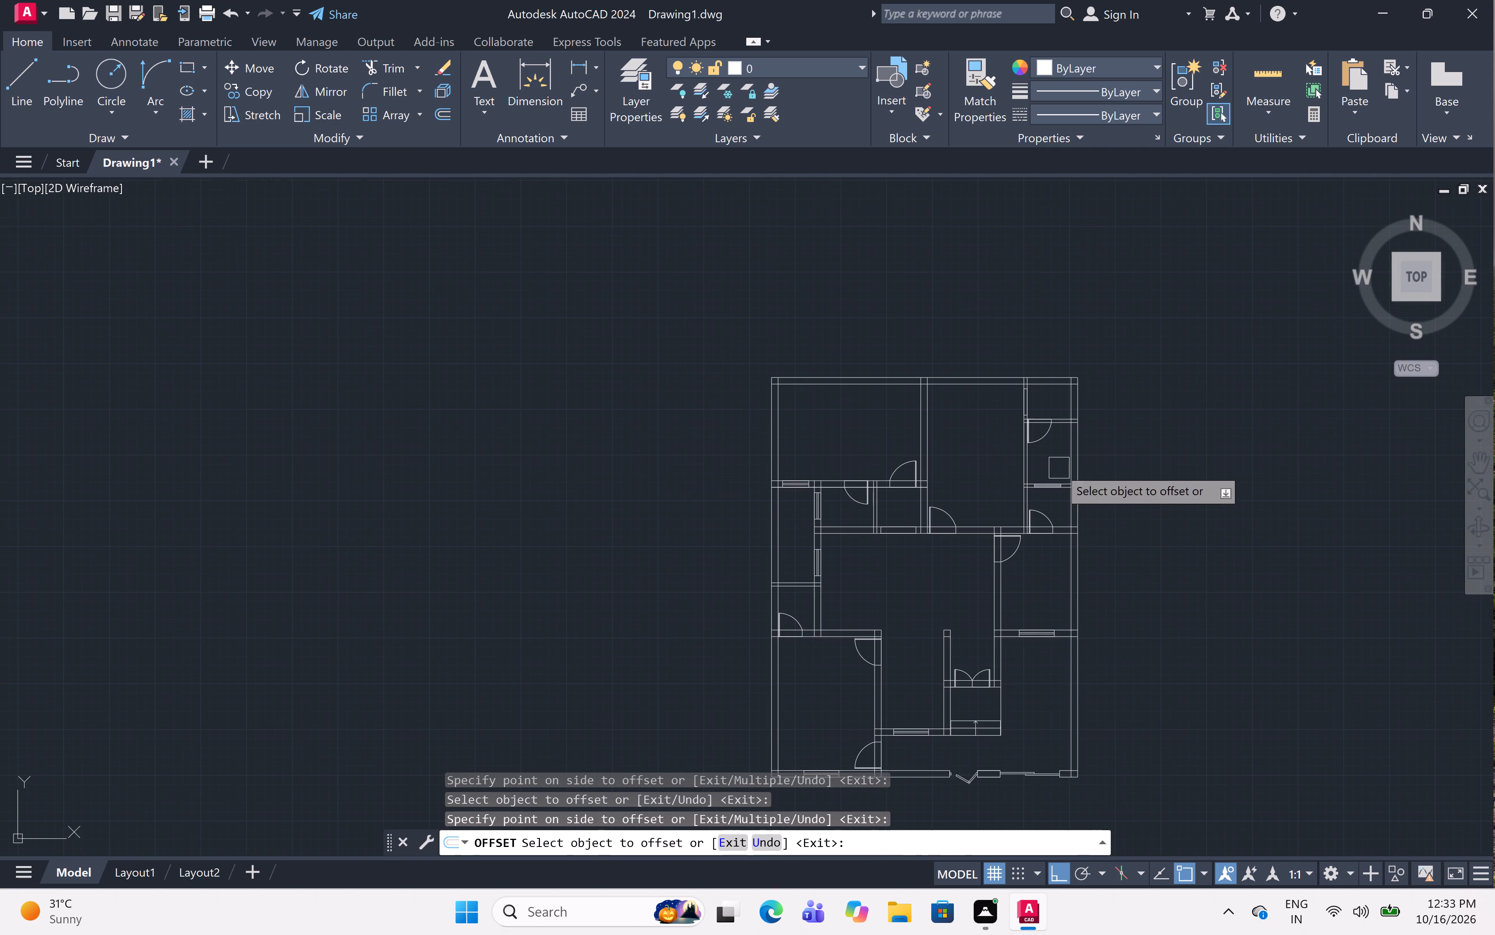
{"action": "middle_click_drag", "start_coordinate": [909, 587], "coordinate": [974, 493]}
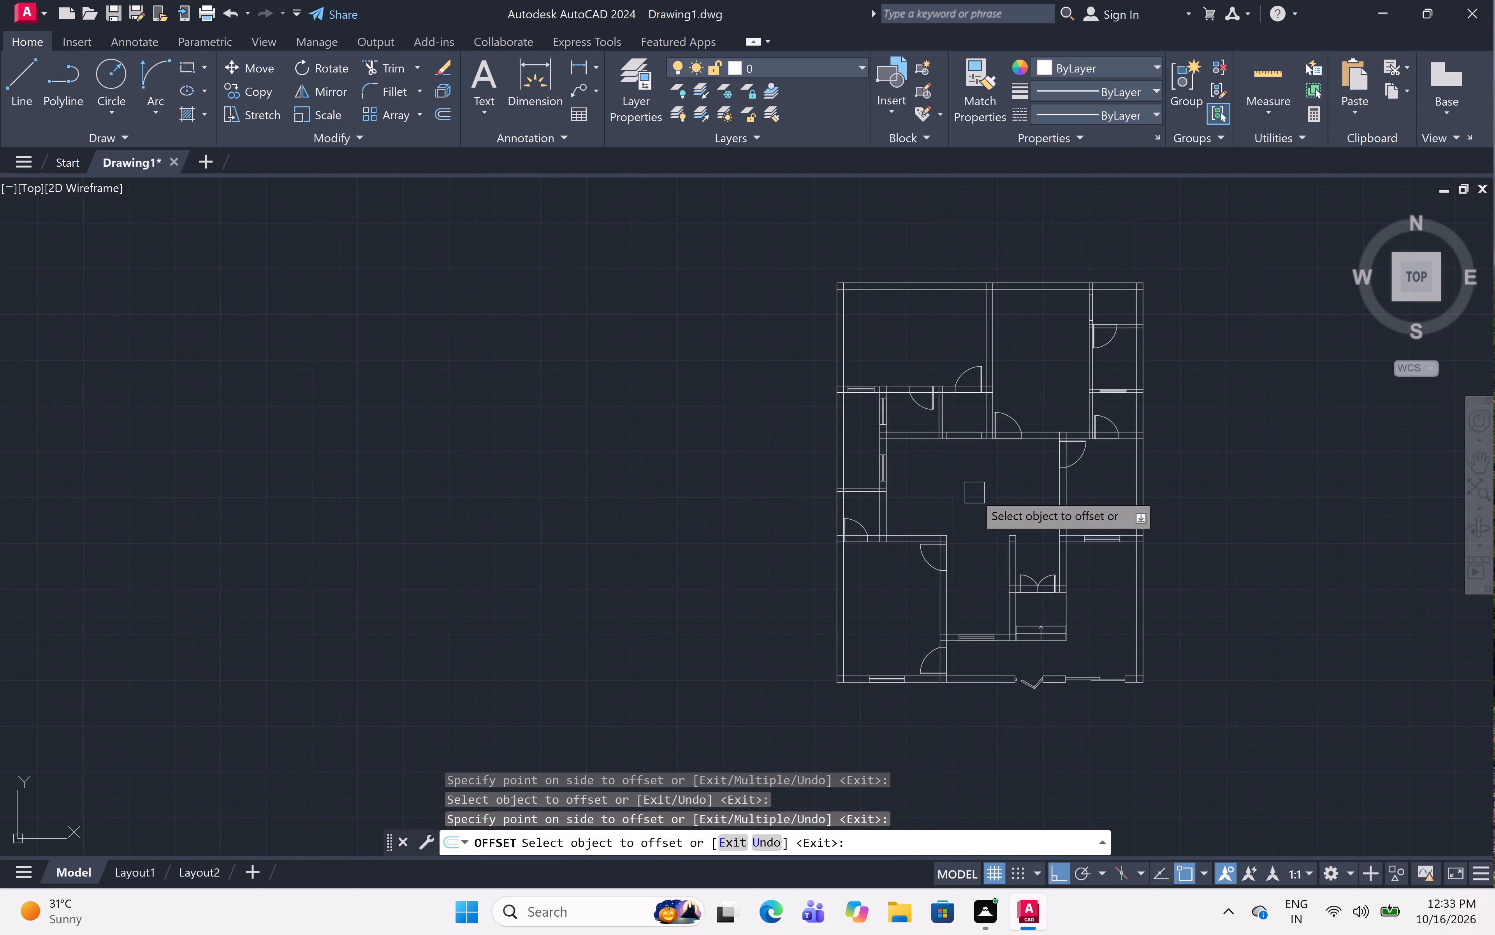
{"action": "scroll", "coordinate": [974, 493], "scroll_direction": "up", "scroll_amount": 2}
{"action": "scroll", "coordinate": [959, 509], "scroll_direction": "down", "scroll_amount": 2}
{"action": "scroll", "coordinate": [848, 536], "scroll_direction": "up", "scroll_amount": 3}
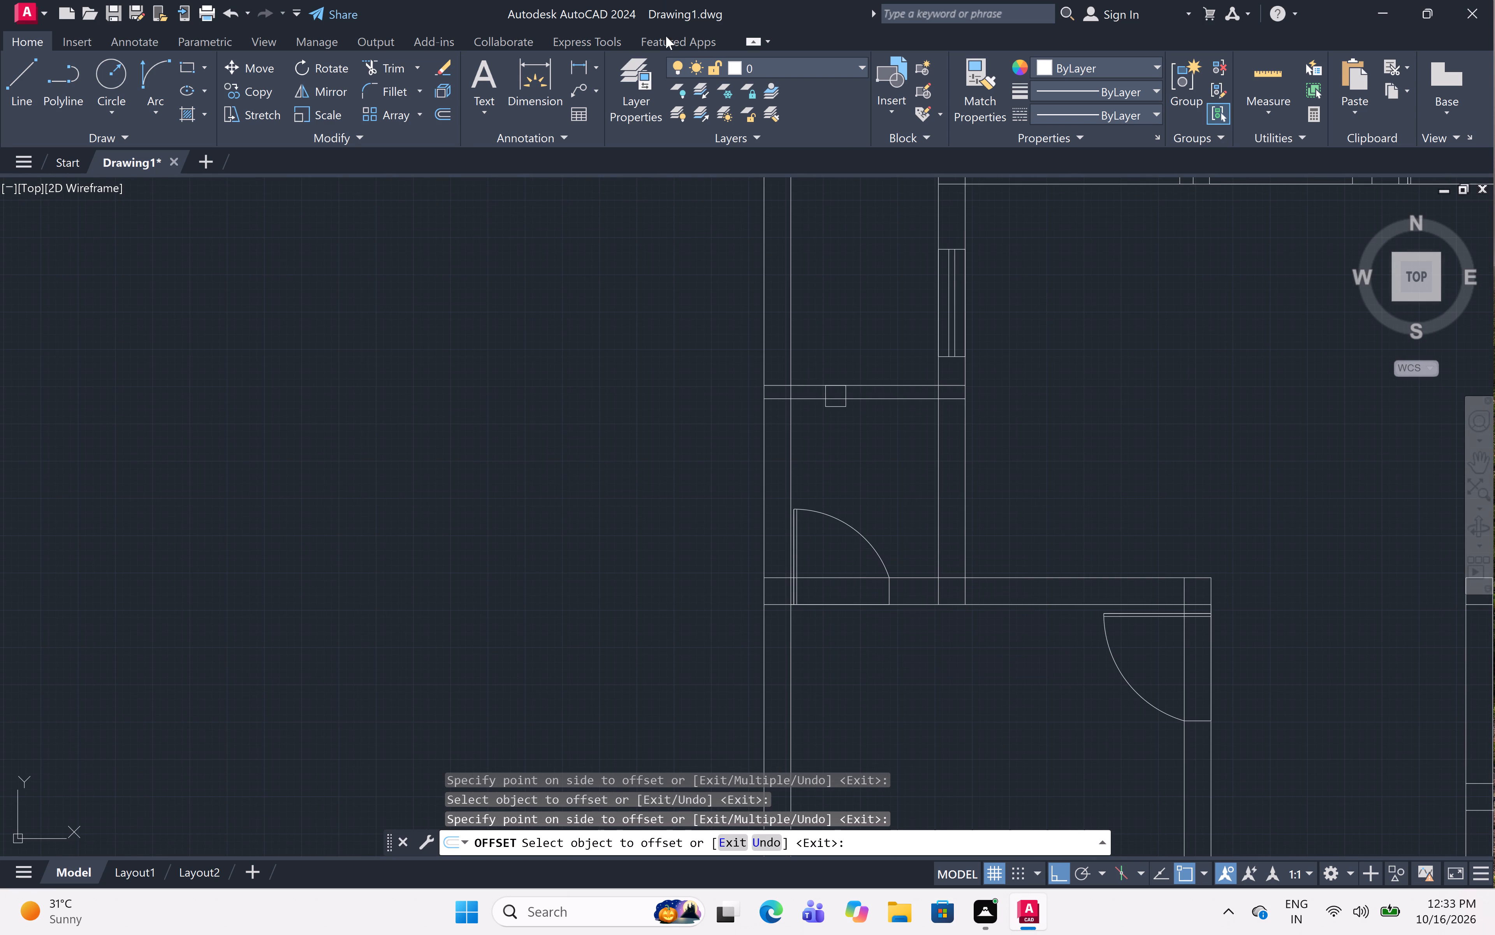
{"action": "scroll", "coordinate": [962, 428], "scroll_direction": "down", "scroll_amount": 1}
{"action": "scroll", "coordinate": [1024, 423], "scroll_direction": "down", "scroll_amount": 2}
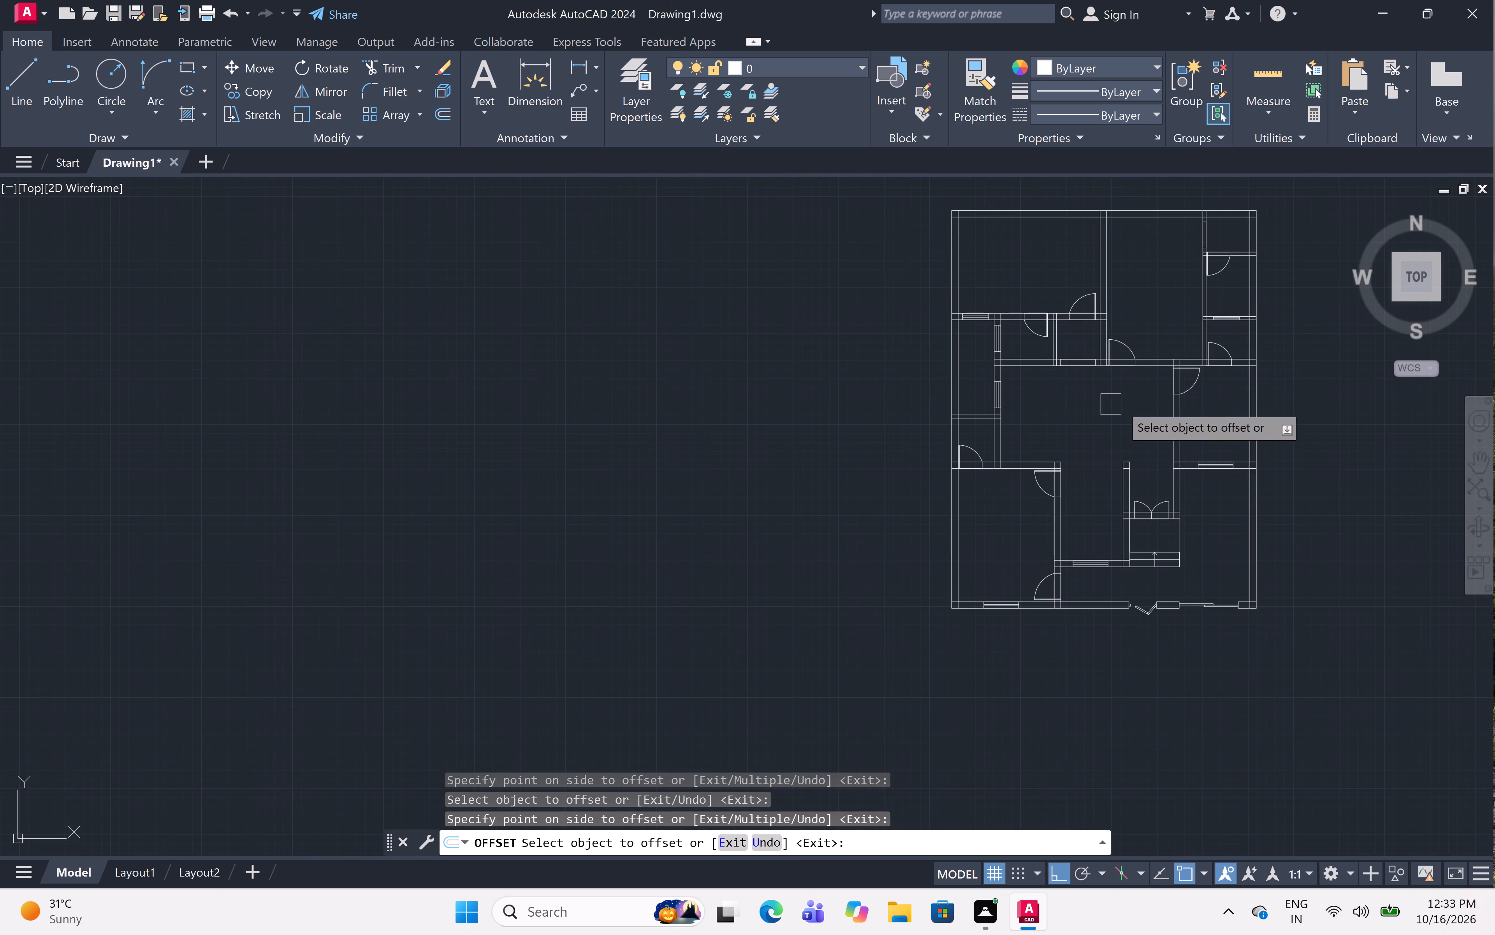
{"action": "scroll", "coordinate": [1060, 587], "scroll_direction": "up", "scroll_amount": 5}
{"action": "scroll", "coordinate": [1060, 588], "scroll_direction": "down", "scroll_amount": 2}
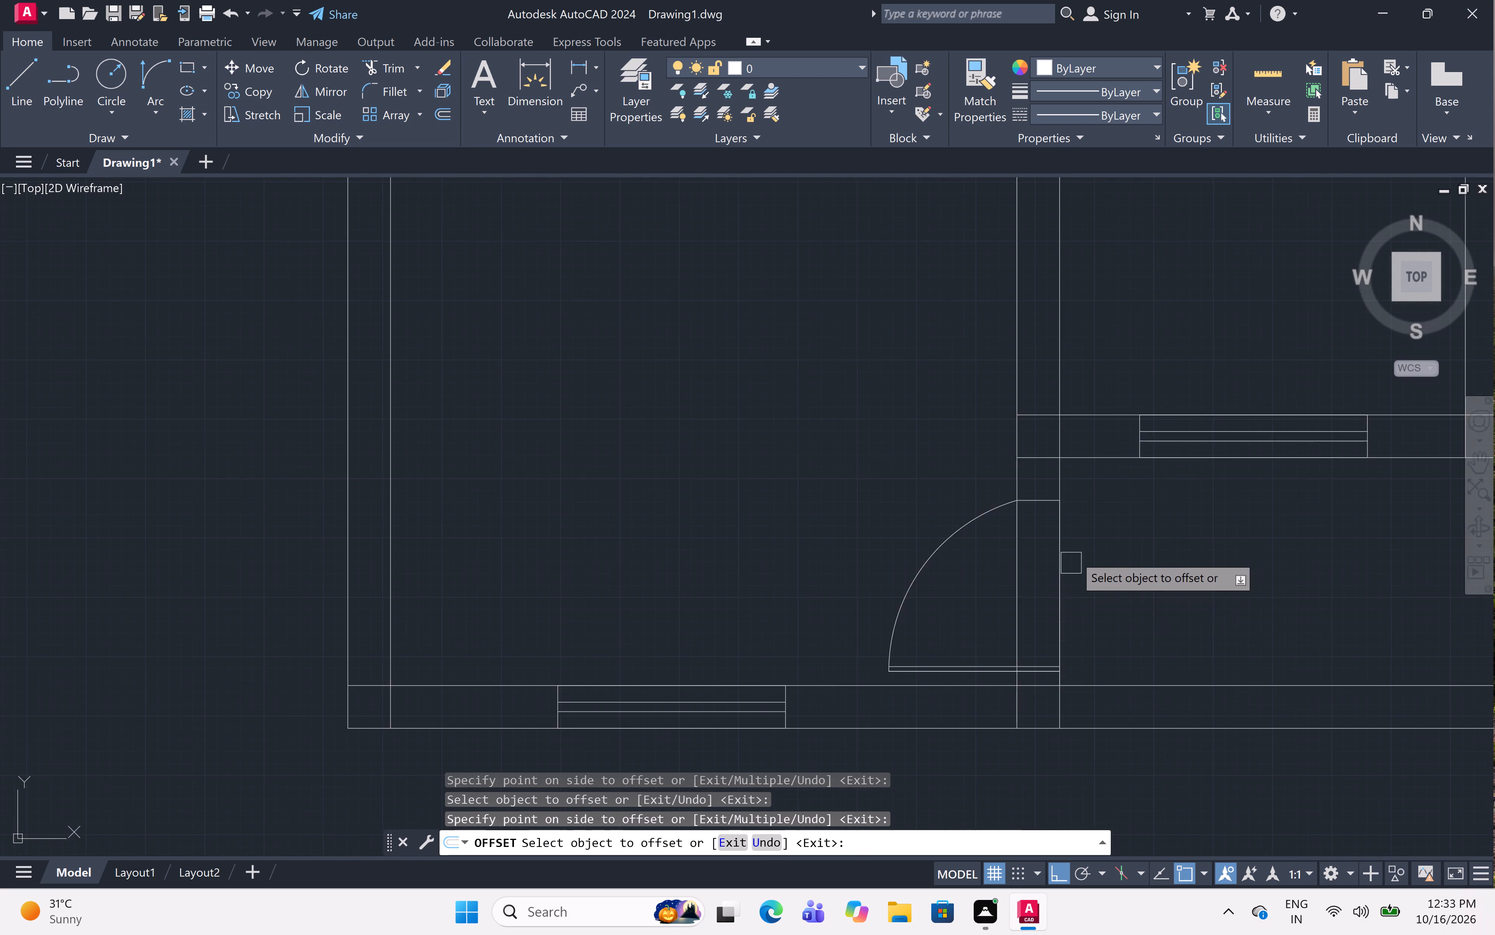
{"action": "scroll", "coordinate": [1074, 554], "scroll_direction": "down", "scroll_amount": 2}
{"action": "scroll", "coordinate": [1094, 404], "scroll_direction": "down", "scroll_amount": 1}
{"action": "middle_click_drag", "start_coordinate": [1095, 404], "coordinate": [918, 583]}
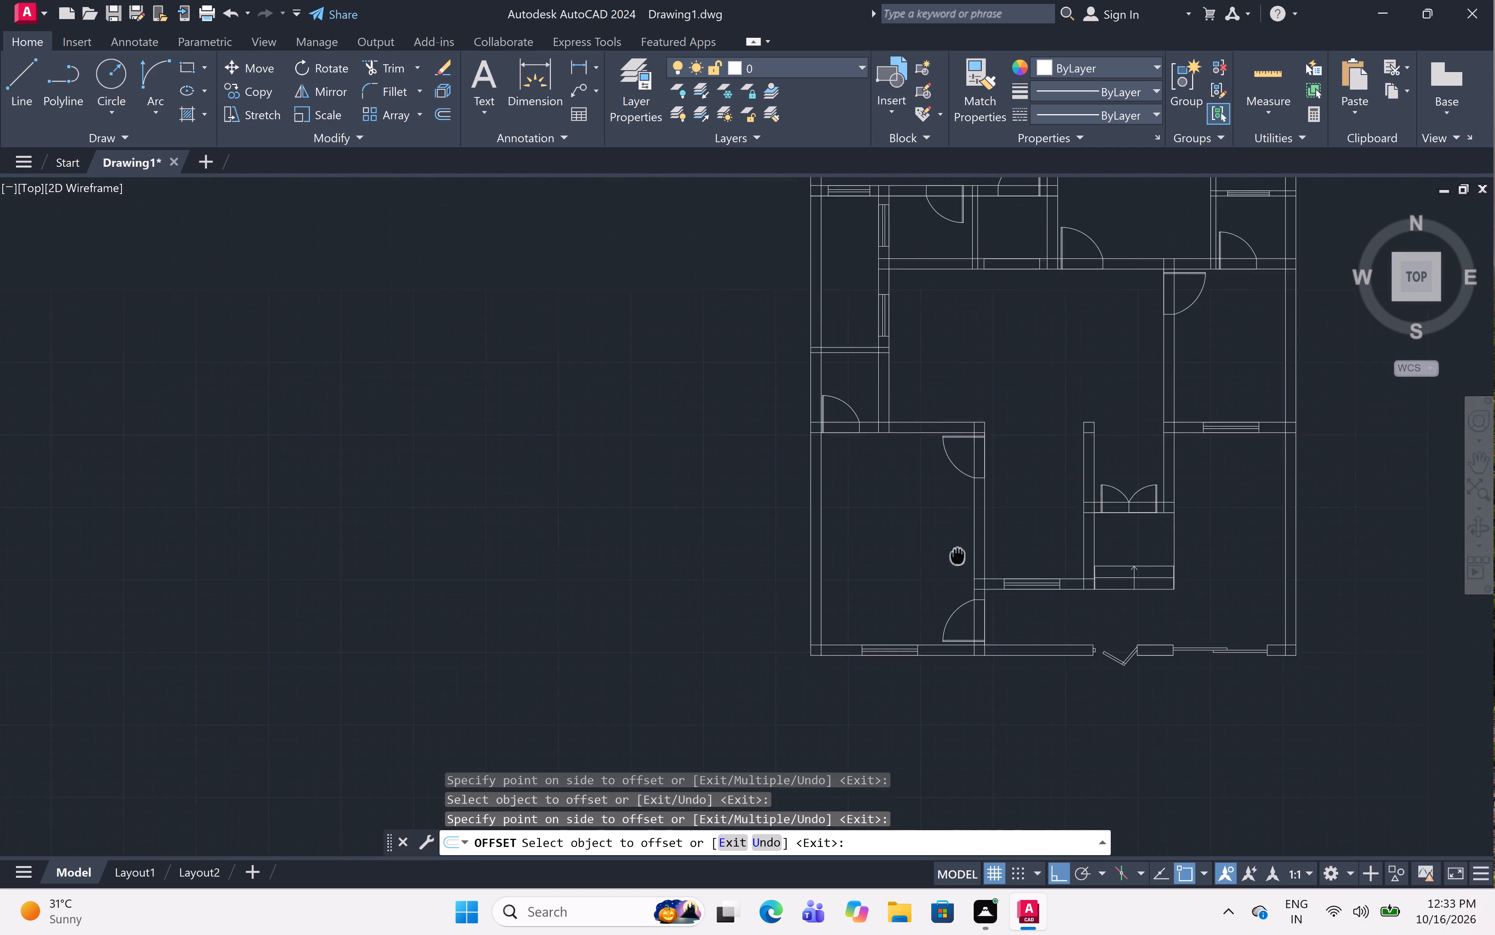
Trim the wall line on the side away from the swing at both door openings in the top-left room's lower wall.
{"action": "key", "text": "Escape"}
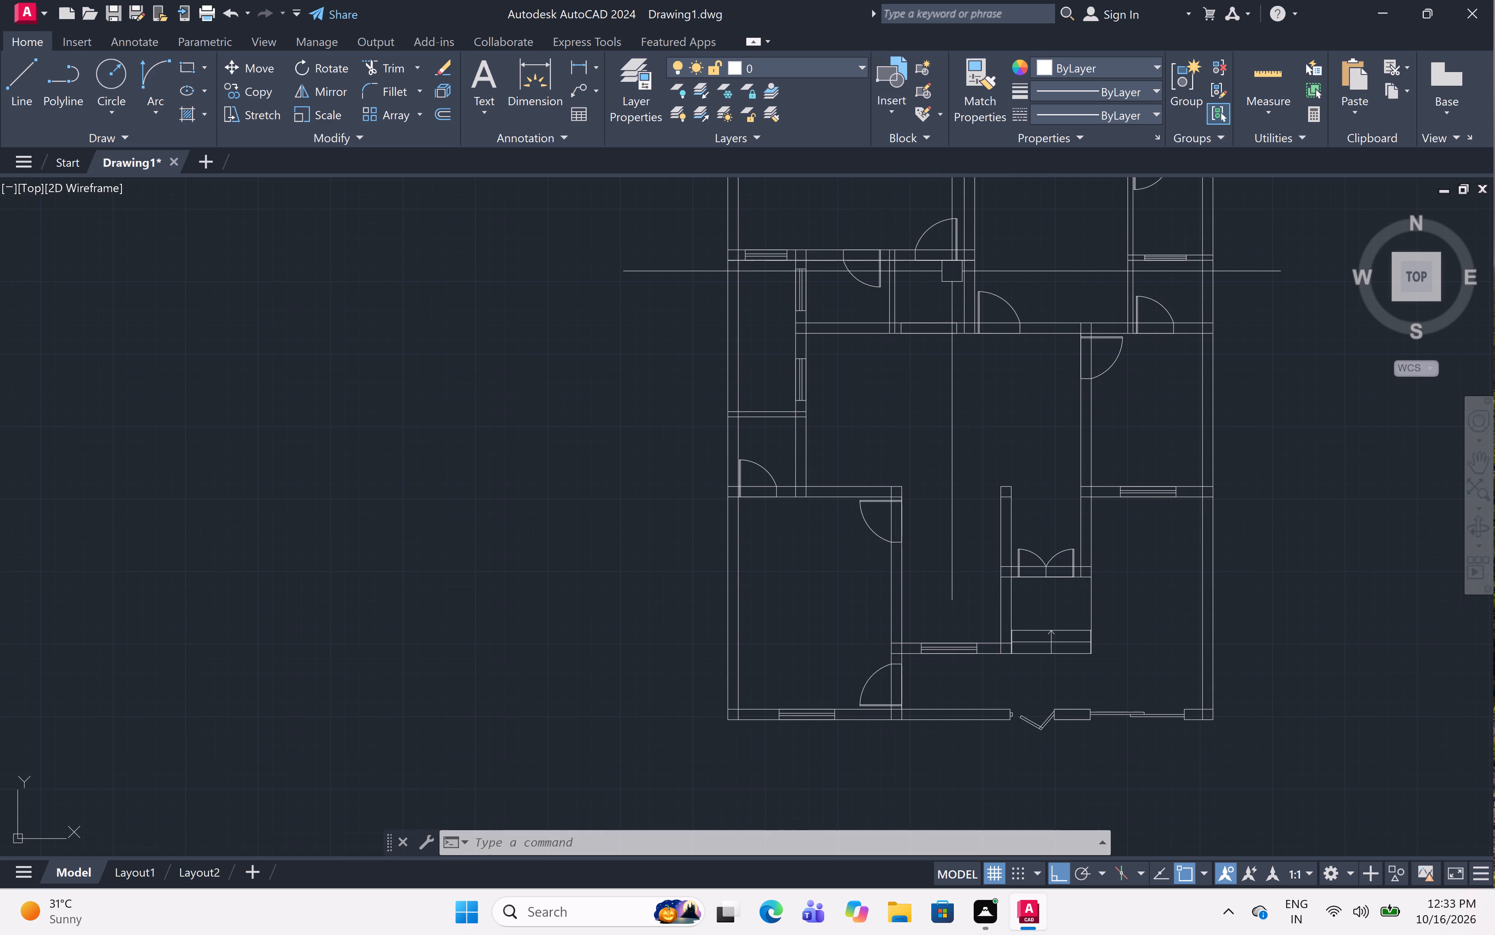
{"action": "type", "text": "tr"}
{"action": "key", "text": "space"}
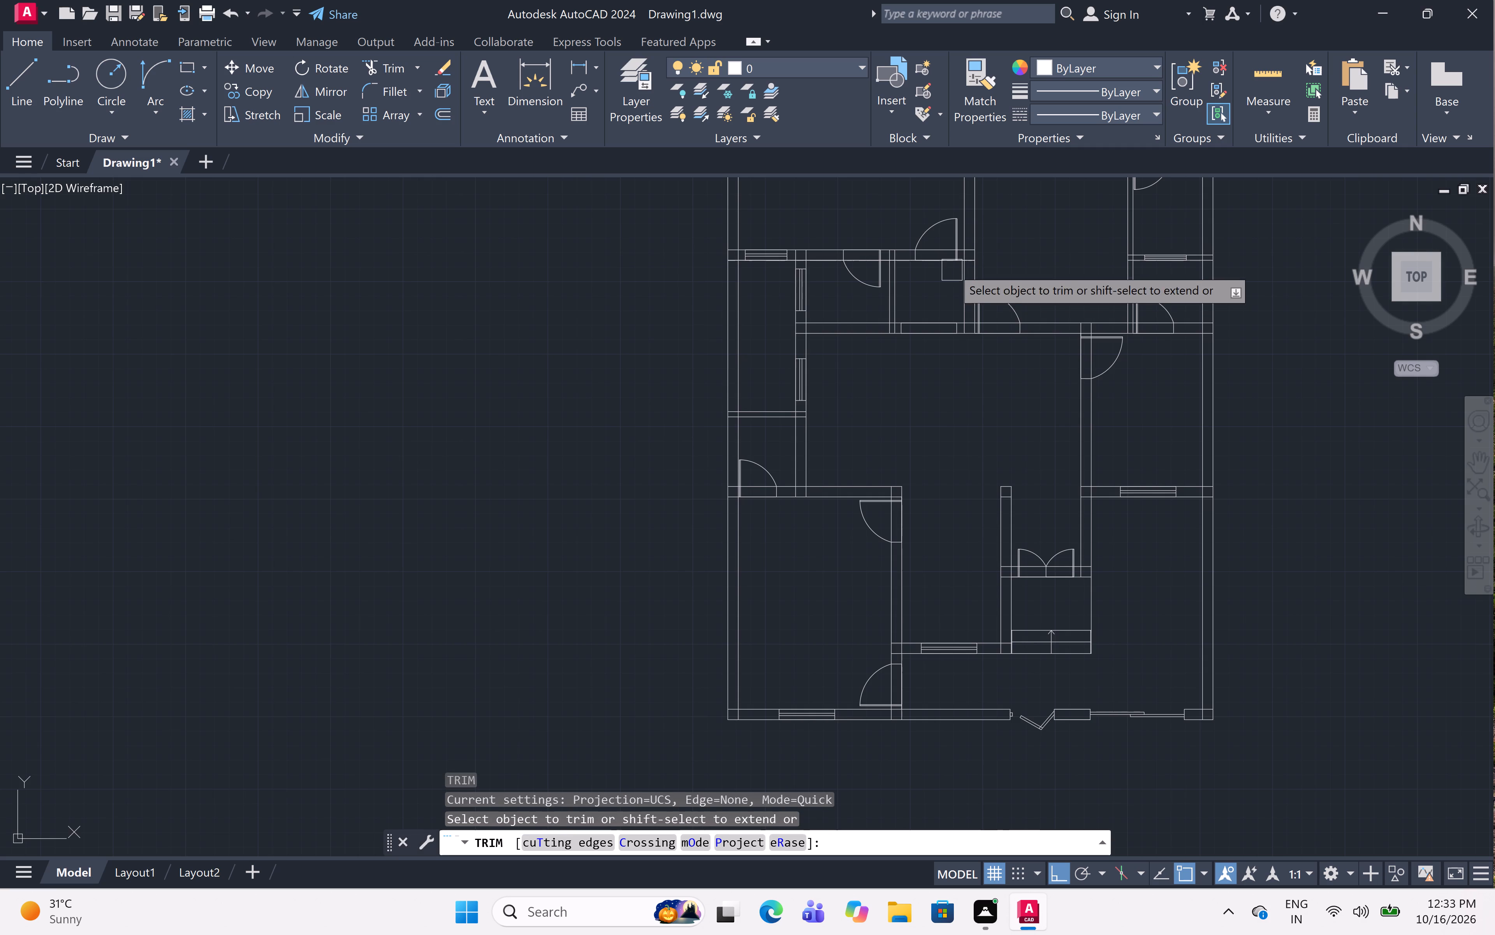
{"action": "scroll", "coordinate": [939, 221], "scroll_direction": "up", "scroll_amount": 4}
{"action": "left_click_drag", "start_coordinate": [985, 472], "coordinate": [985, 475]}
{"action": "left_click", "coordinate": [981, 469]}
{"action": "left_click", "coordinate": [980, 472]}
{"action": "scroll", "coordinate": [943, 467], "scroll_direction": "down", "scroll_amount": 5}
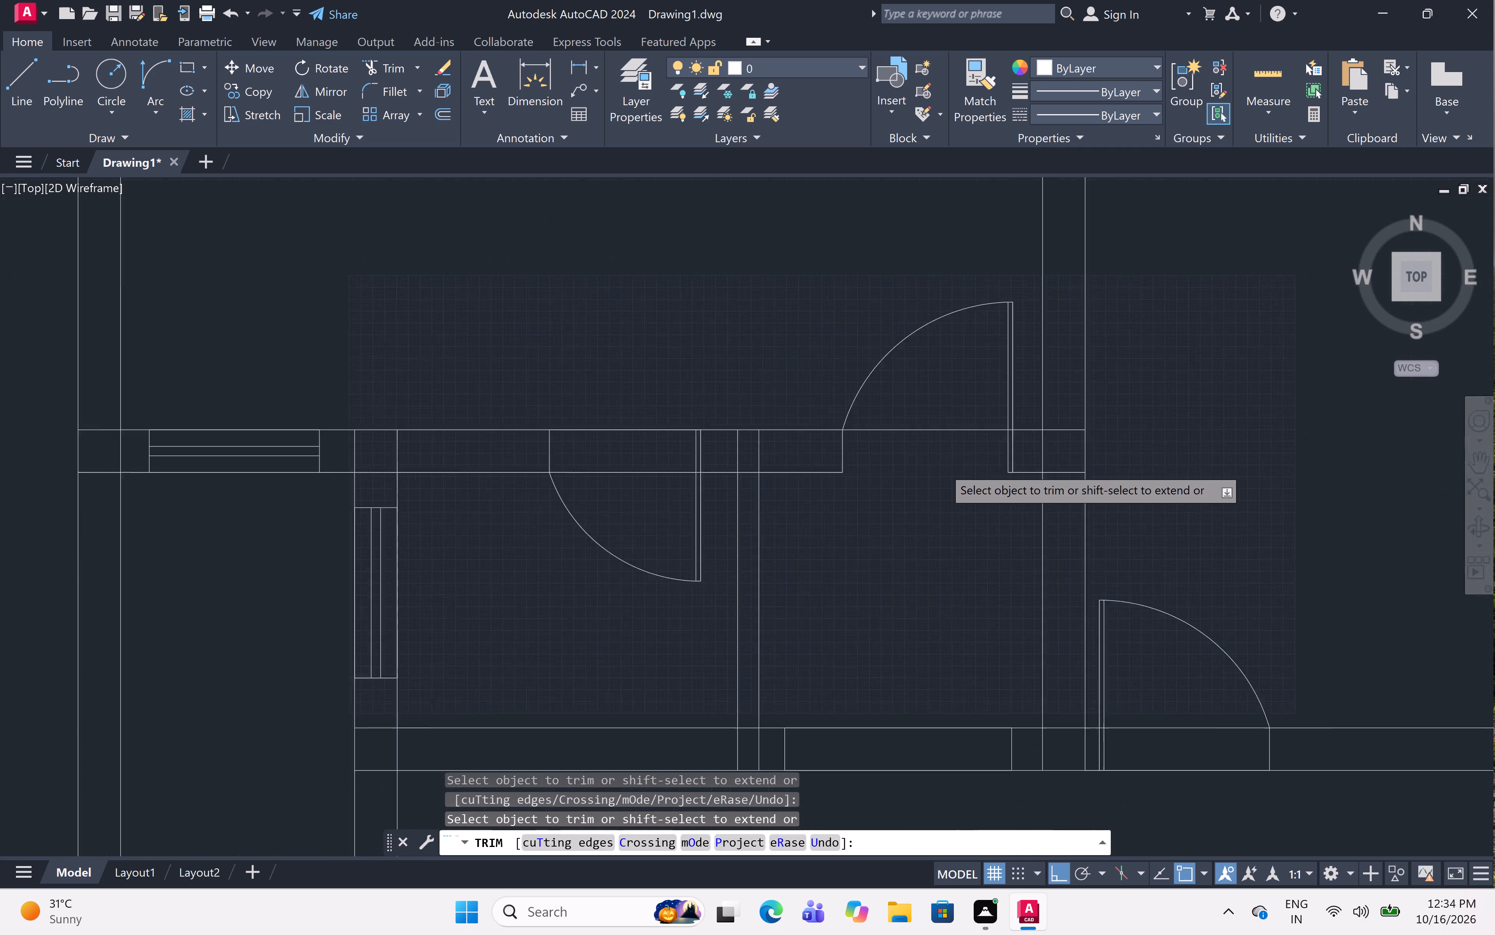
{"action": "scroll", "coordinate": [841, 480], "scroll_direction": "up", "scroll_amount": 4}
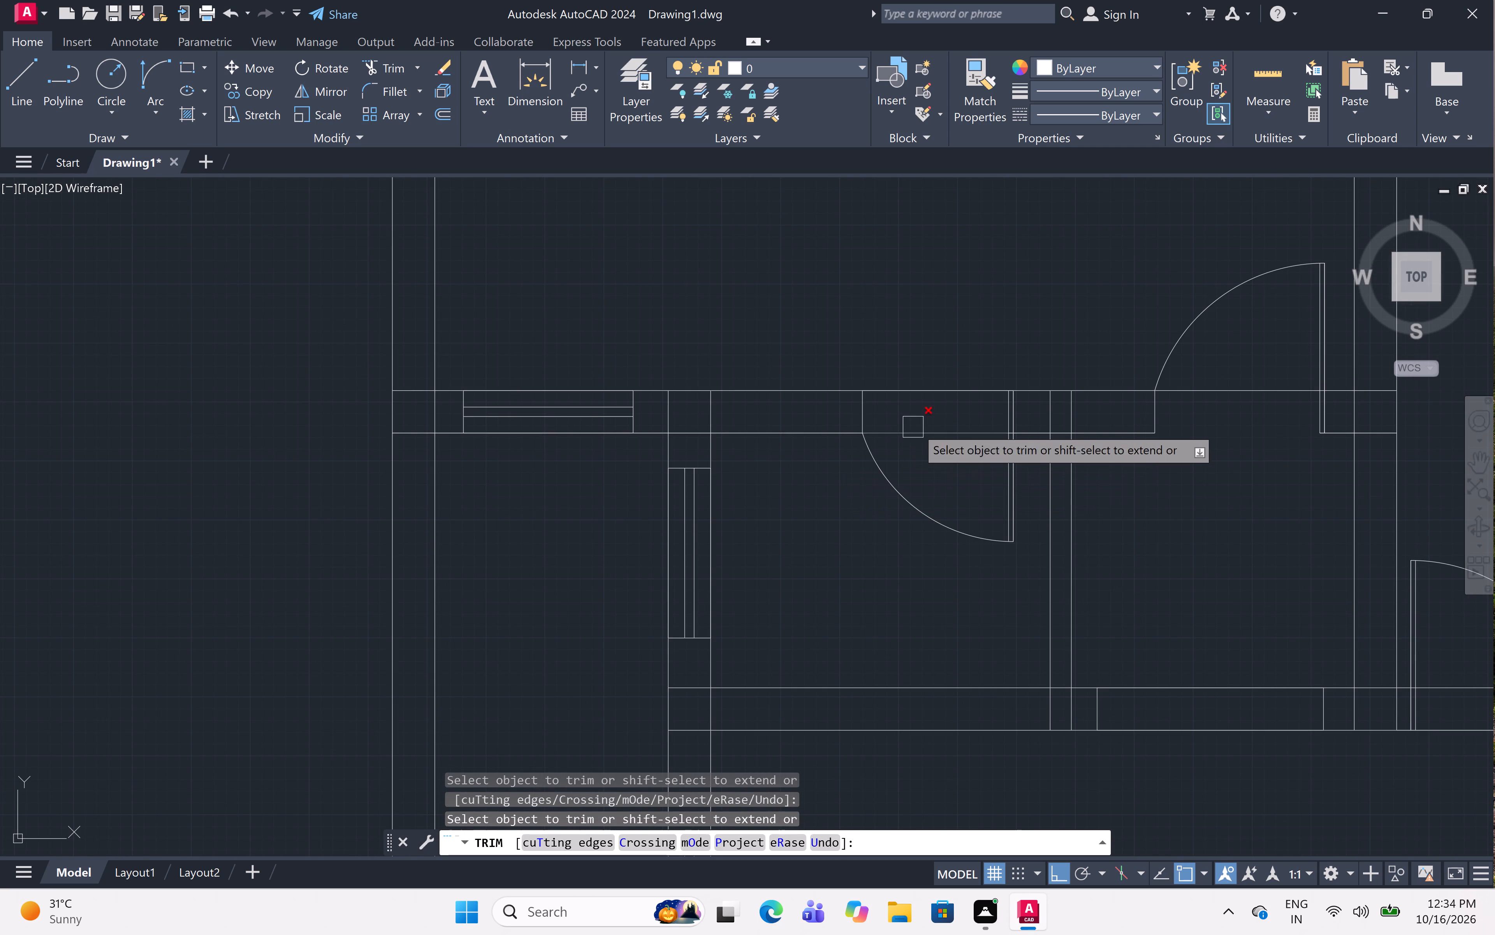
{"action": "triple_click", "coordinate": [942, 394]}
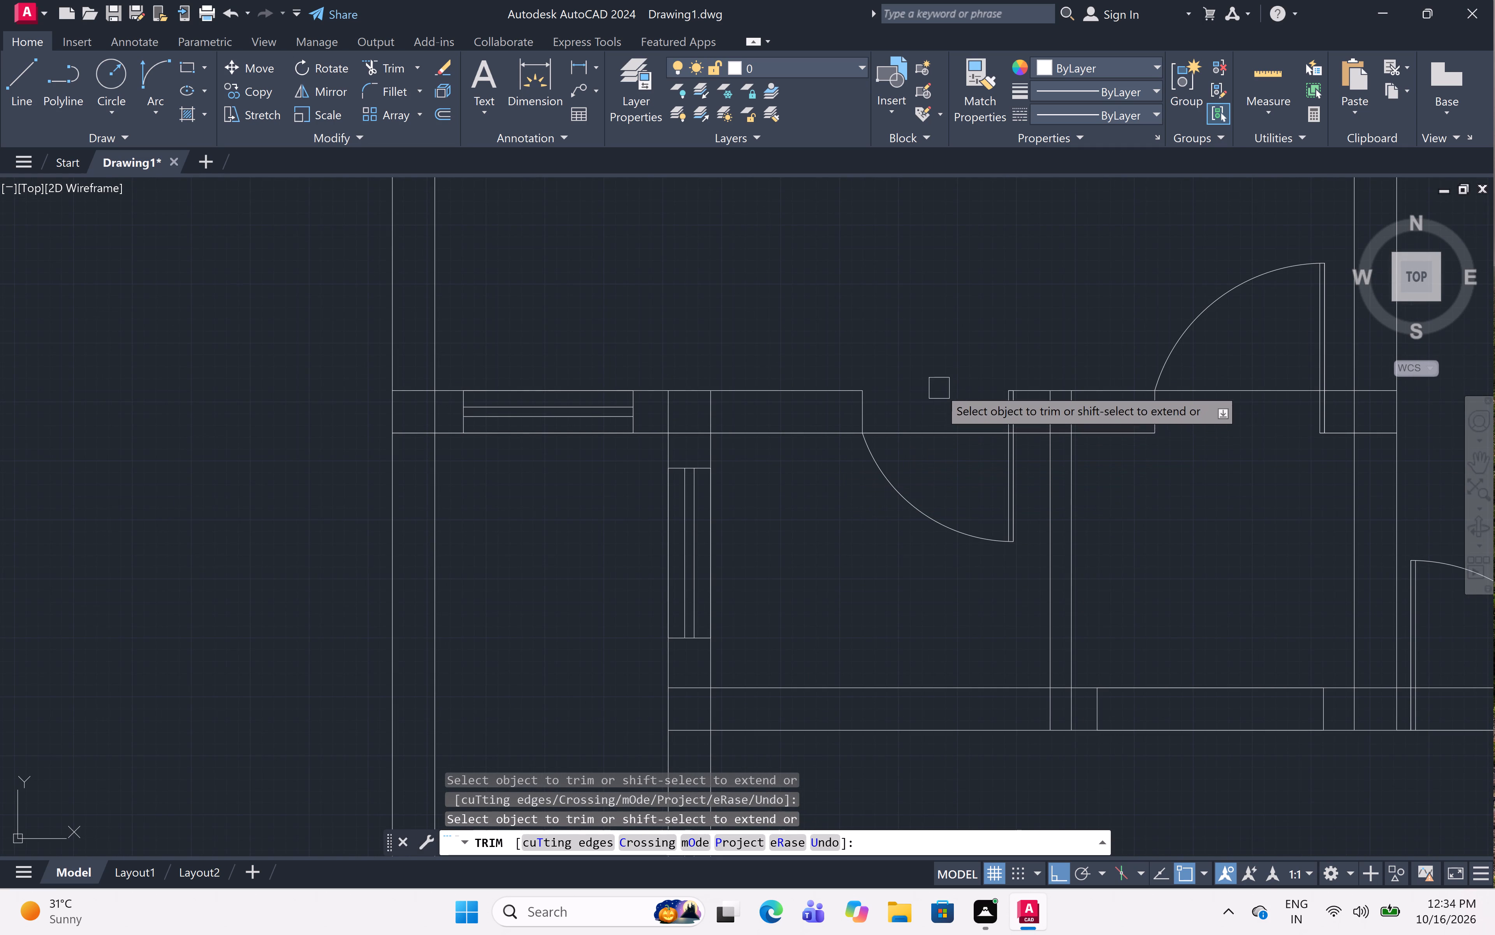
{"action": "left_click", "coordinate": [939, 388]}
{"action": "left_click", "coordinate": [929, 301]}
{"action": "scroll", "coordinate": [933, 304], "scroll_direction": "down", "scroll_amount": 5}
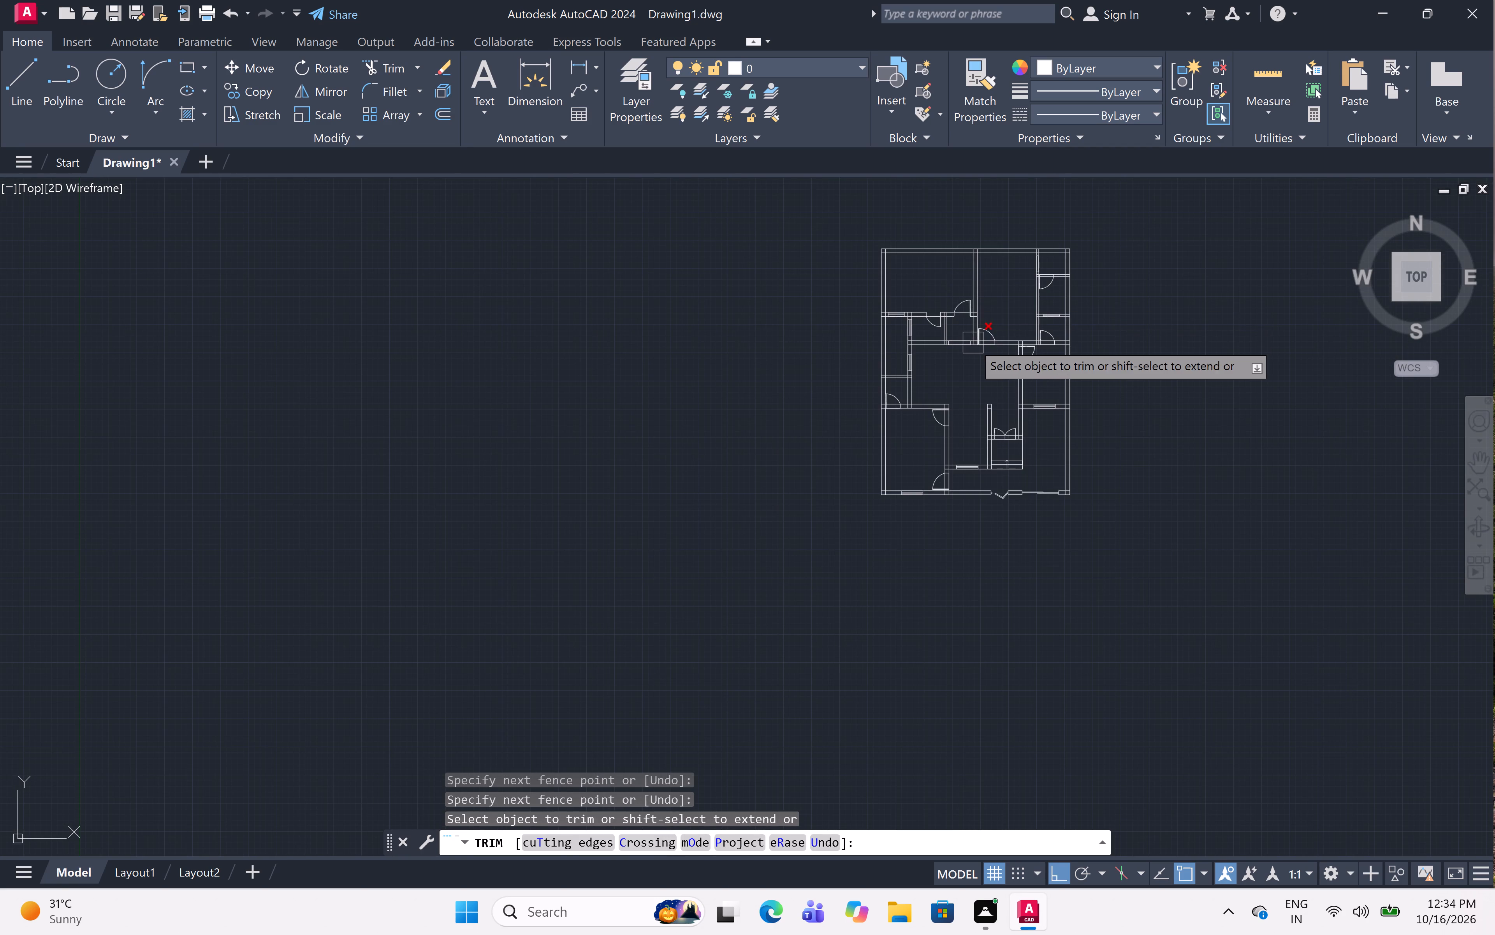
Trim the lower wall line across the door opening in the bottom wall of the top-middle room.
{"action": "scroll", "coordinate": [985, 344], "scroll_direction": "up", "scroll_amount": 6}
{"action": "left_click", "coordinate": [986, 356]}
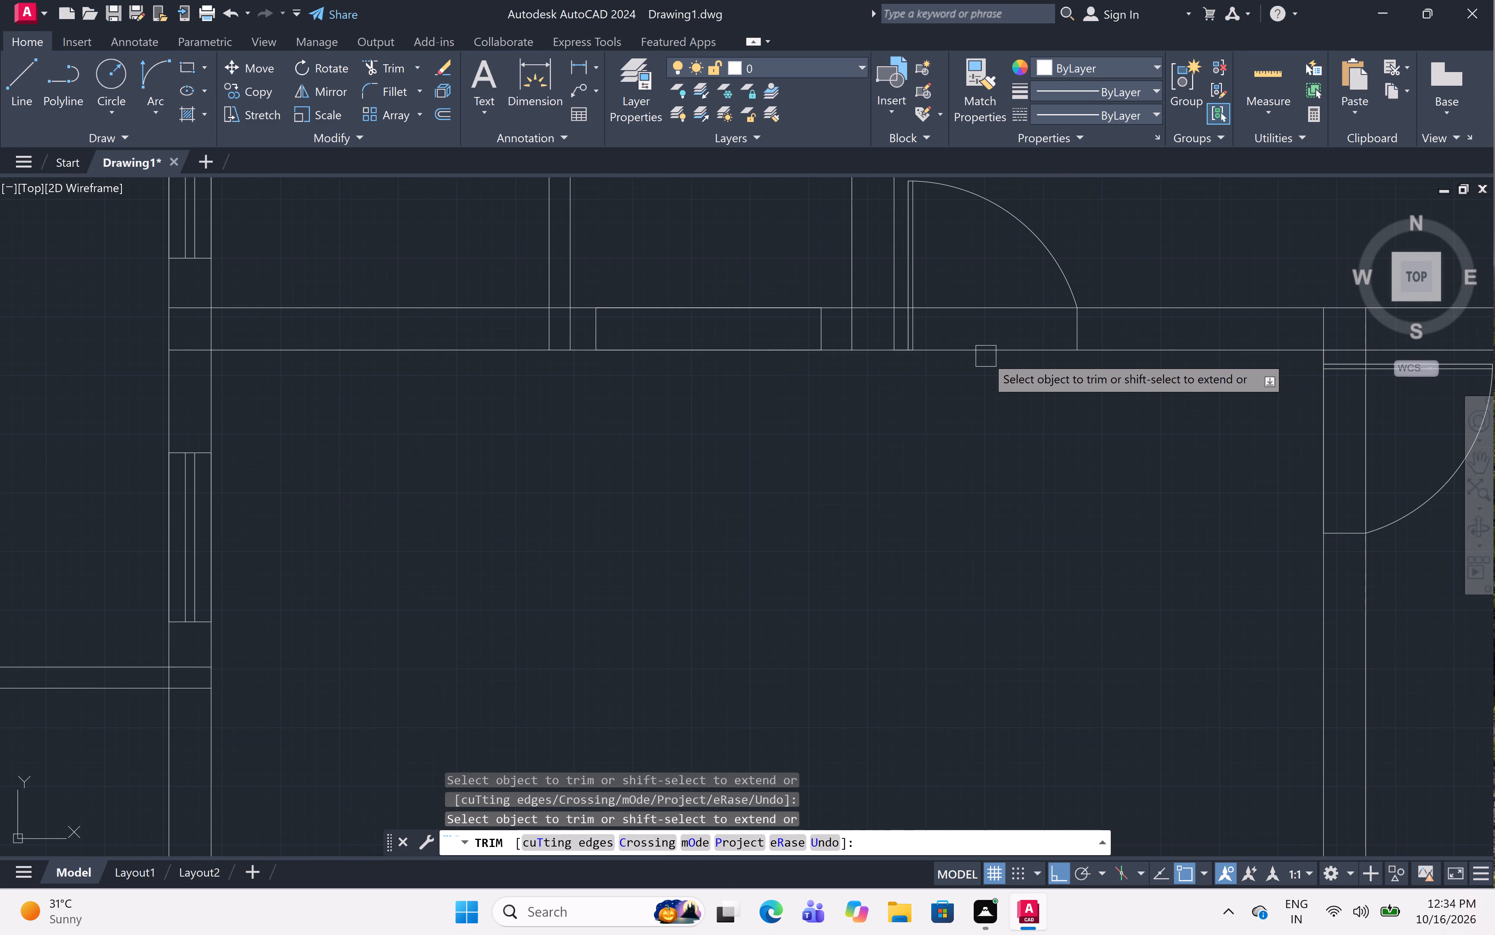
{"action": "left_click", "coordinate": [986, 356]}
{"action": "left_click", "coordinate": [983, 353]}
{"action": "scroll", "coordinate": [939, 427], "scroll_direction": "down", "scroll_amount": 5}
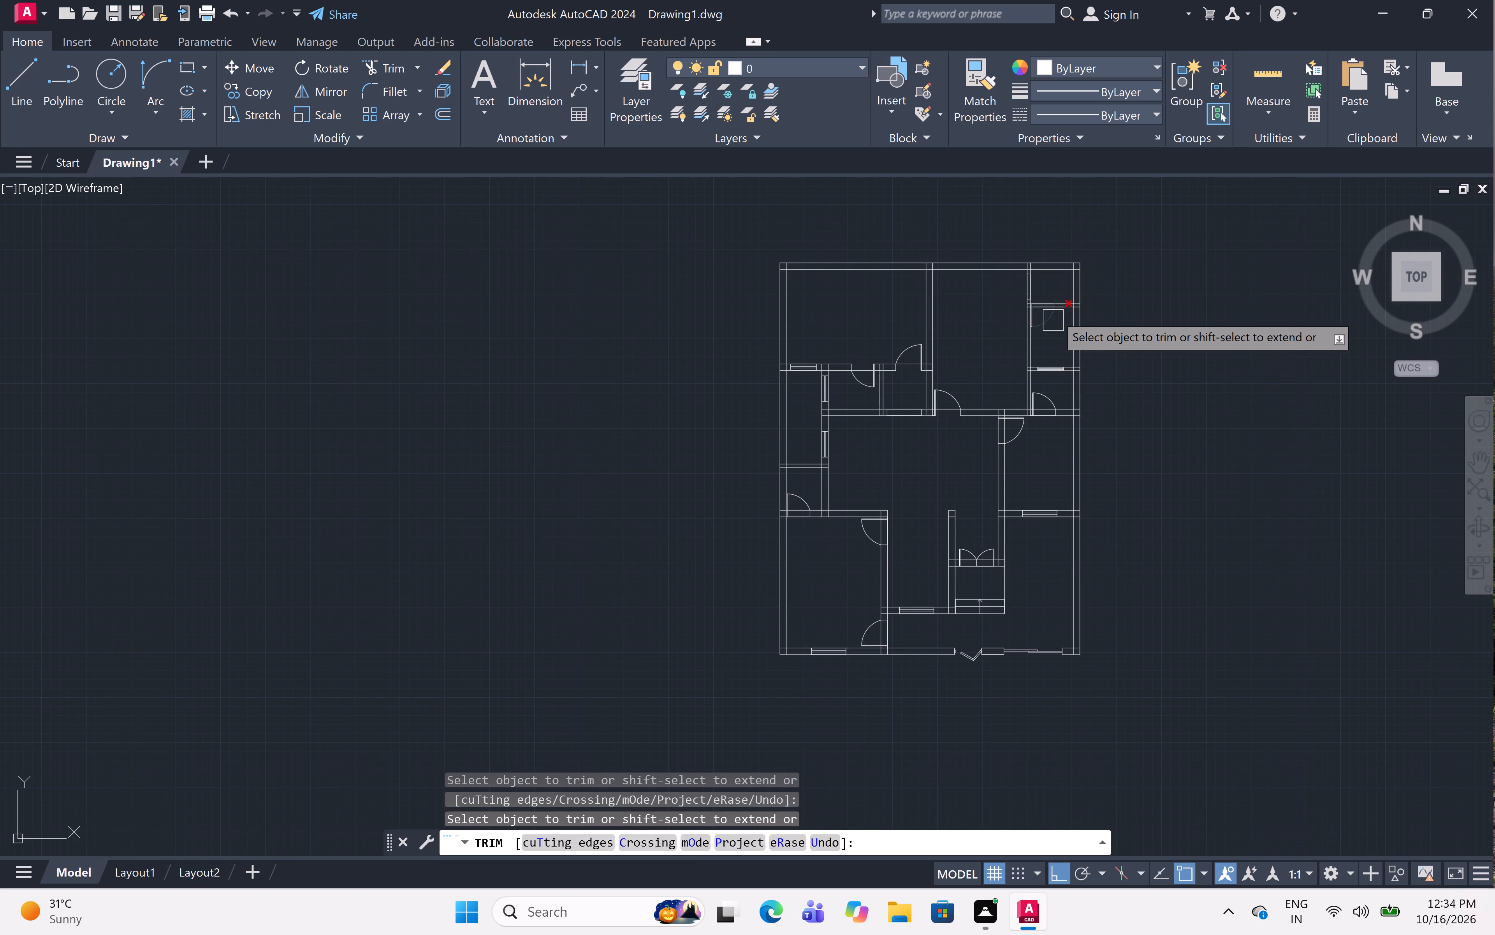
Trim the upper wall line across the door opening below the top-right corner room.
{"action": "scroll", "coordinate": [1046, 289], "scroll_direction": "up", "scroll_amount": 5}
{"action": "left_click", "coordinate": [1058, 382]}
{"action": "left_click", "coordinate": [1047, 372]}
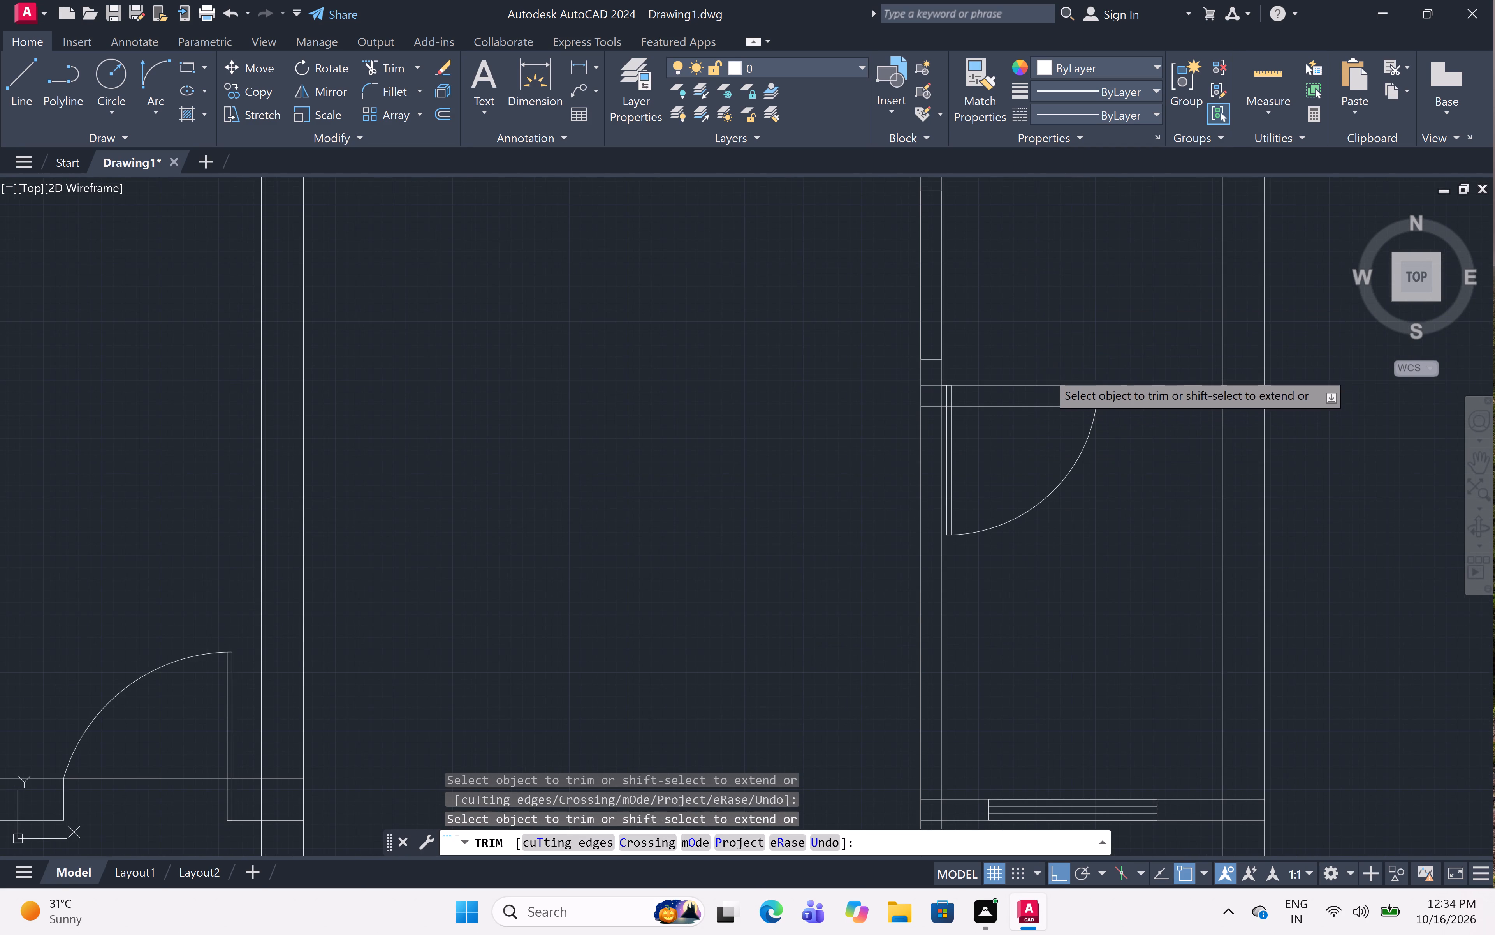
{"action": "left_click", "coordinate": [1049, 392]}
{"action": "scroll", "coordinate": [1046, 344], "scroll_direction": "down", "scroll_amount": 5}
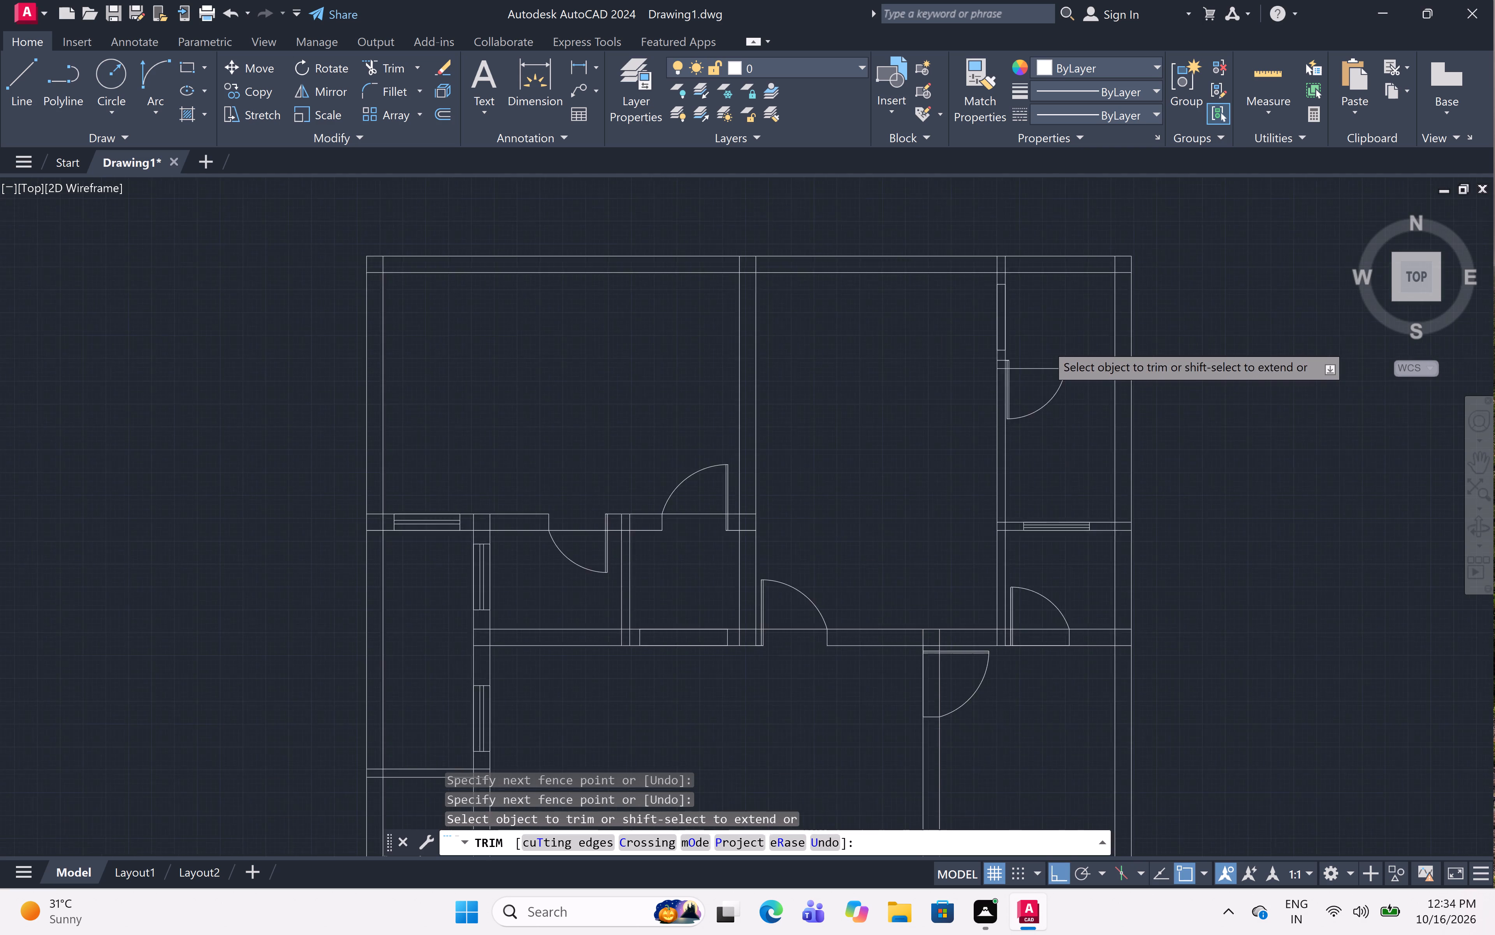
Trim the lower wall line at the door directly above the middle-right room and the outer wall line at that room's upper-left door.
{"action": "scroll", "coordinate": [1041, 452], "scroll_direction": "up", "scroll_amount": 5}
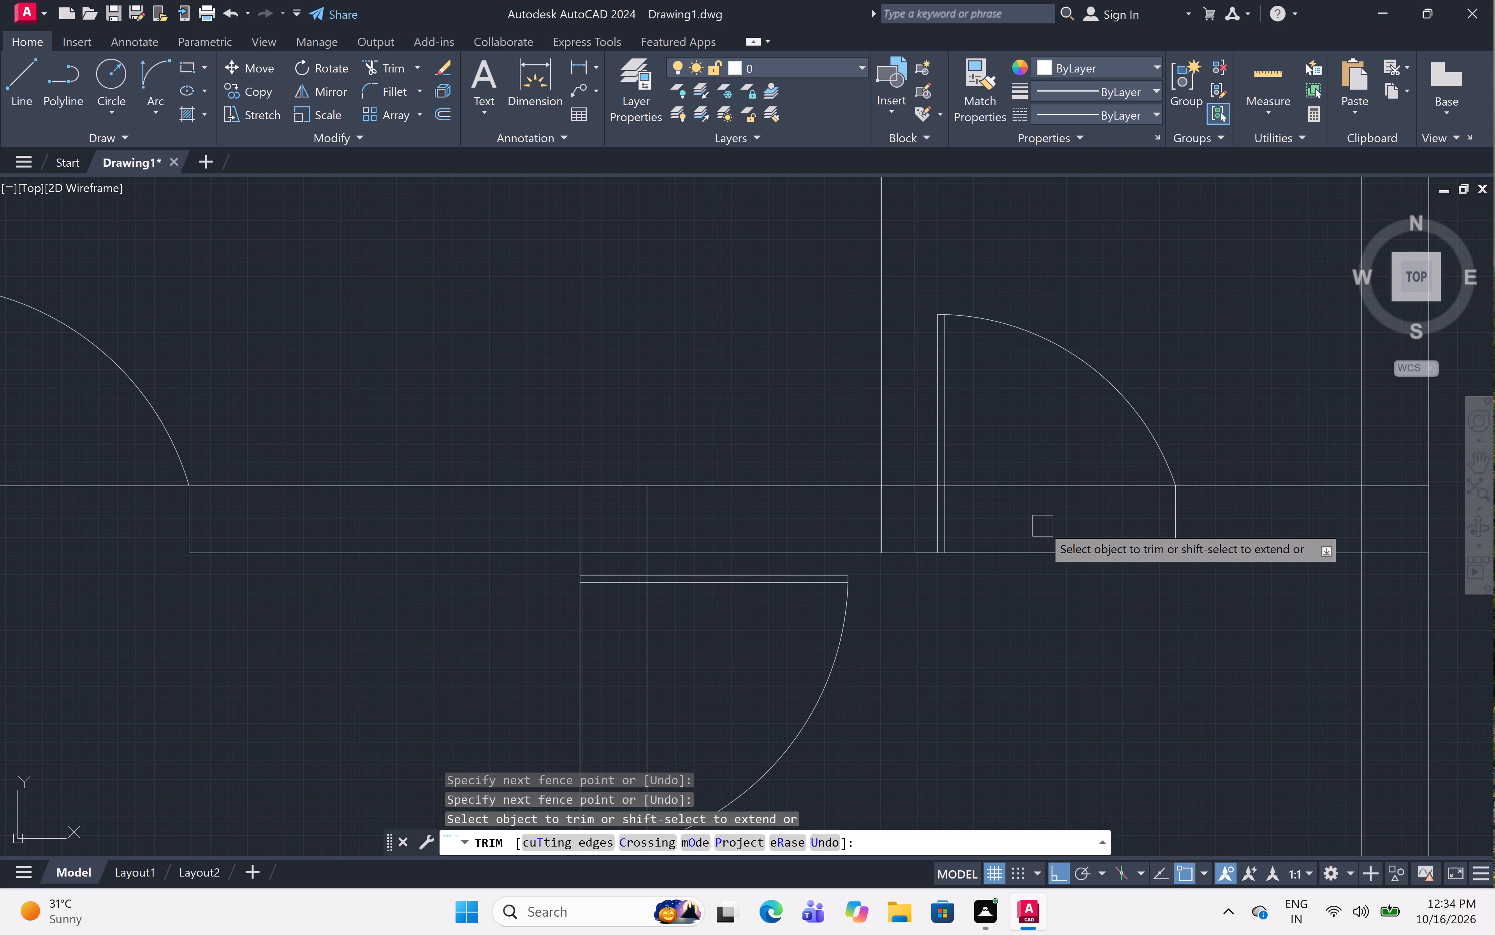
{"action": "left_click", "coordinate": [1043, 526]}
{"action": "left_click", "coordinate": [1030, 612]}
{"action": "scroll", "coordinate": [1056, 516], "scroll_direction": "down", "scroll_amount": 5}
{"action": "scroll", "coordinate": [983, 552], "scroll_direction": "up", "scroll_amount": 4}
{"action": "left_click", "coordinate": [1020, 513]}
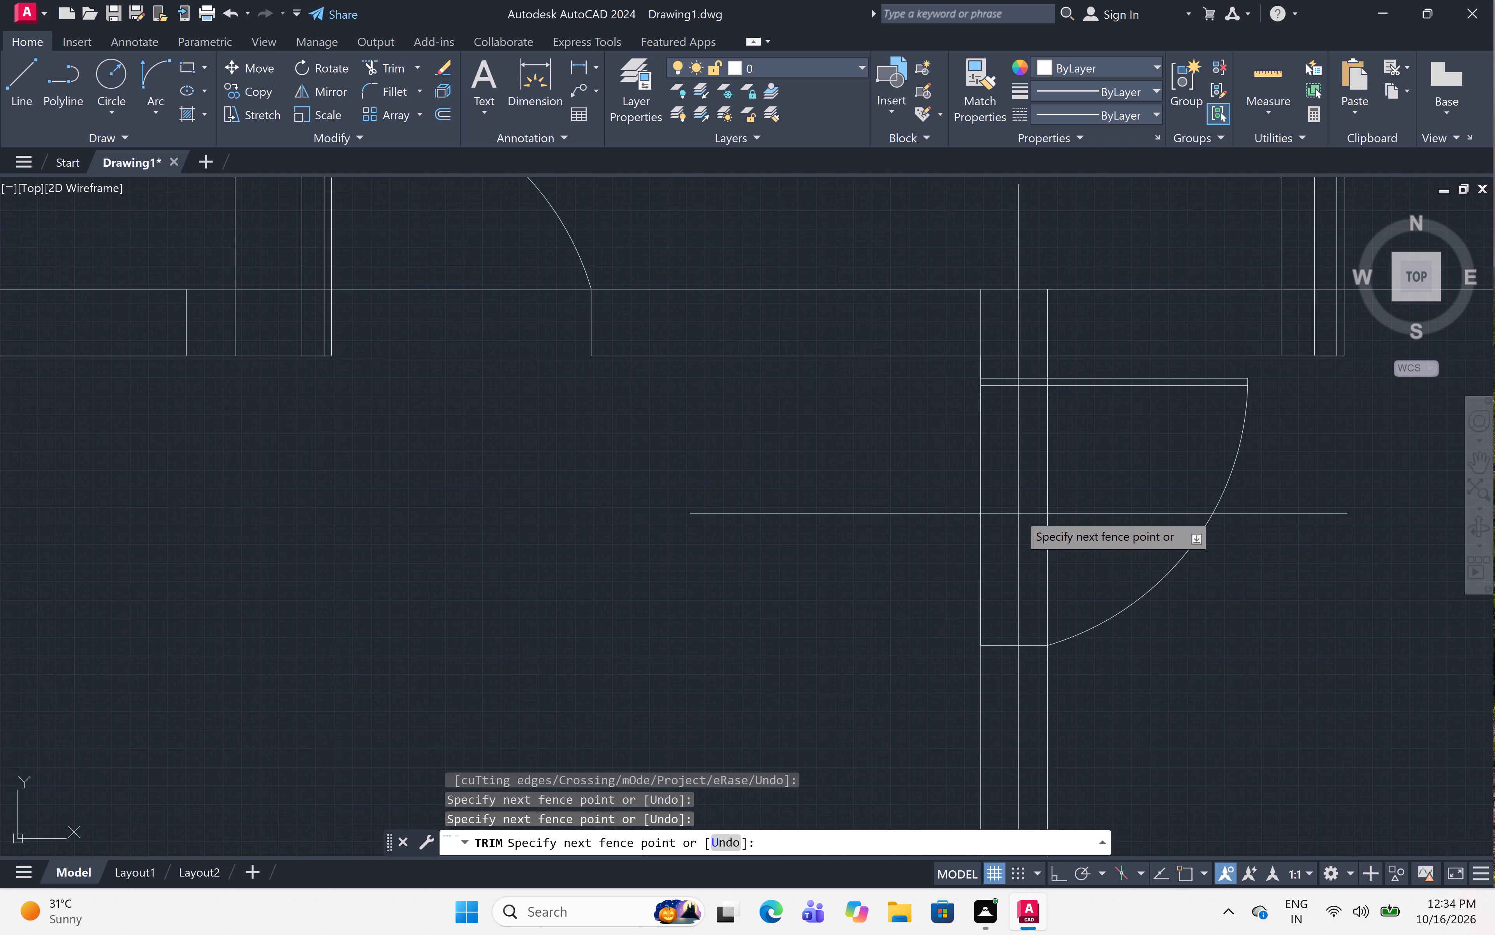
{"action": "left_click", "coordinate": [953, 545]}
{"action": "scroll", "coordinate": [1031, 455], "scroll_direction": "down", "scroll_amount": 4}
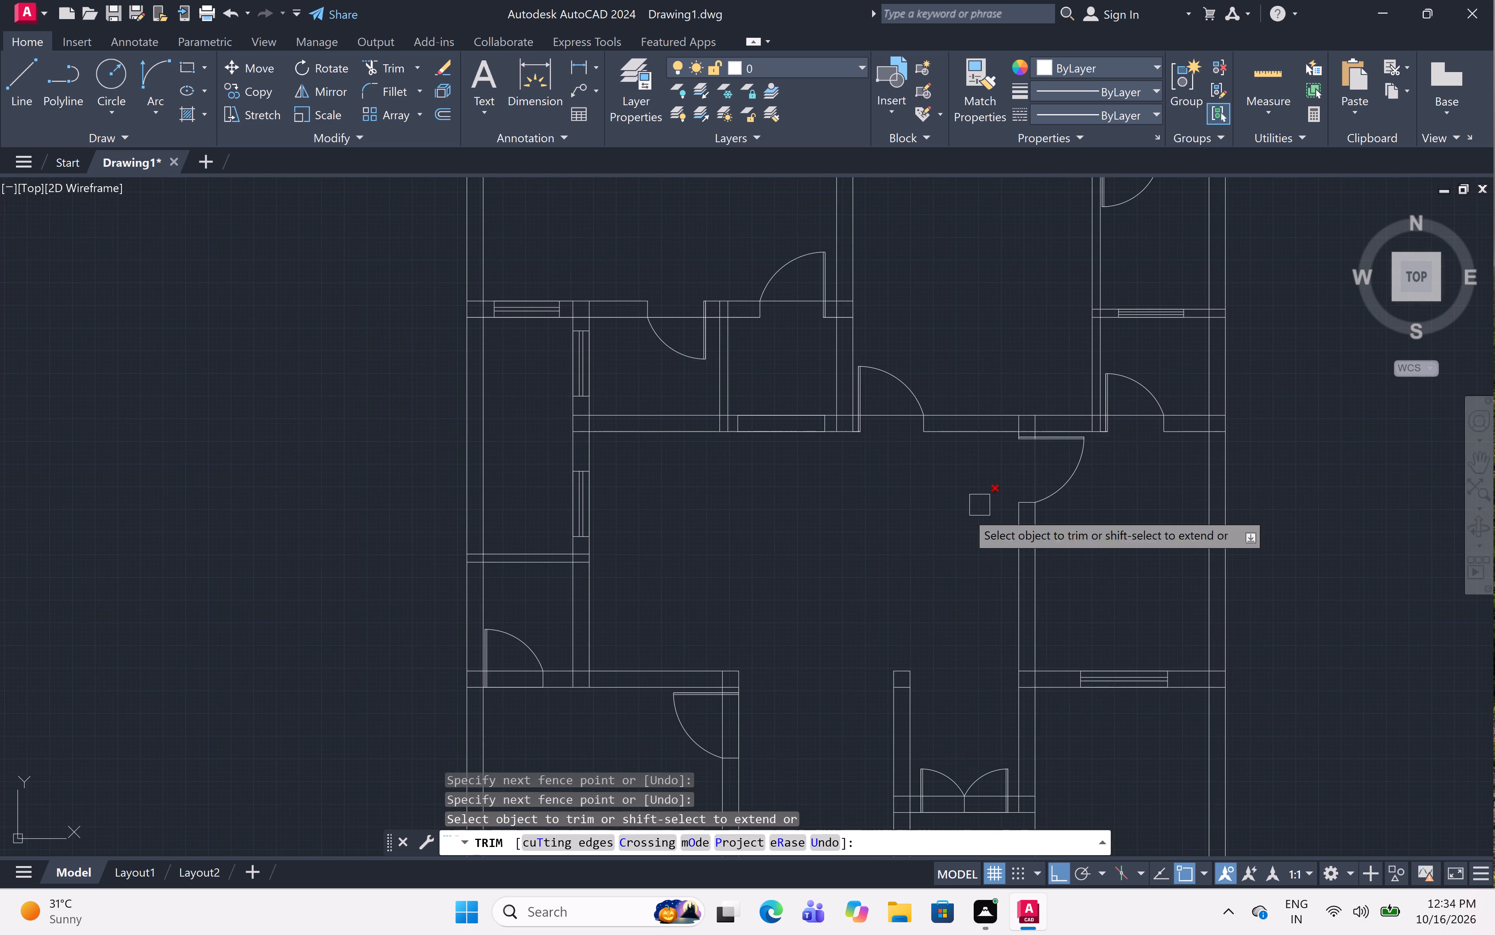
Trim the outer wall line across the upper and lower door openings in the bottom-left room's right wall.
{"action": "scroll", "coordinate": [871, 525], "scroll_direction": "down", "scroll_amount": 2}
{"action": "scroll", "coordinate": [828, 616], "scroll_direction": "up", "scroll_amount": 5}
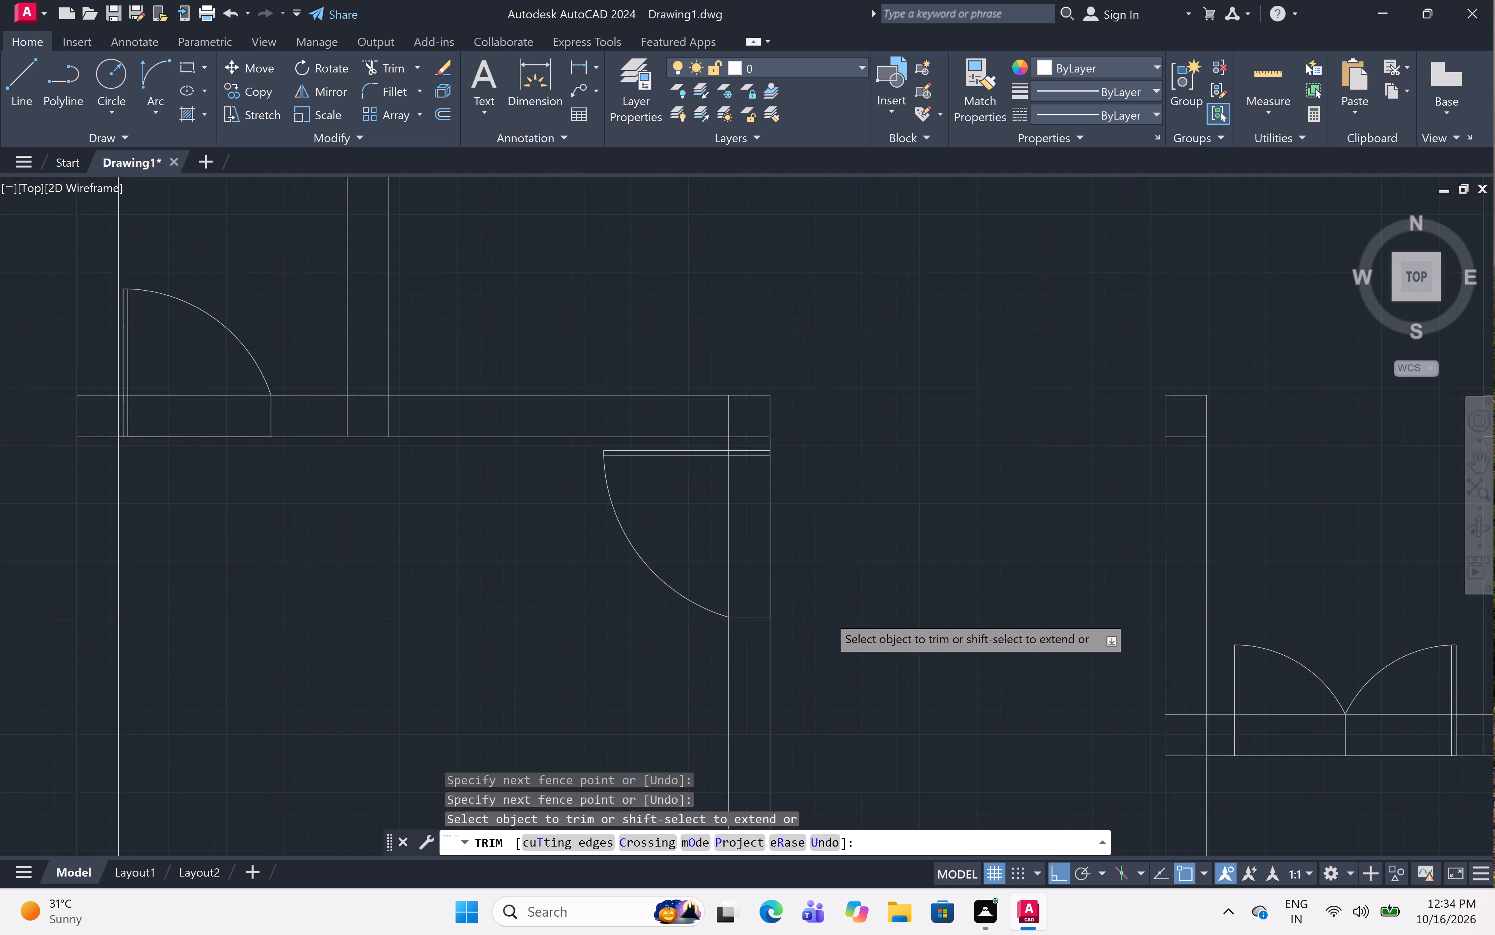
{"action": "left_click", "coordinate": [717, 552]}
{"action": "left_click", "coordinate": [811, 528]}
{"action": "scroll", "coordinate": [856, 390], "scroll_direction": "down", "scroll_amount": 4}
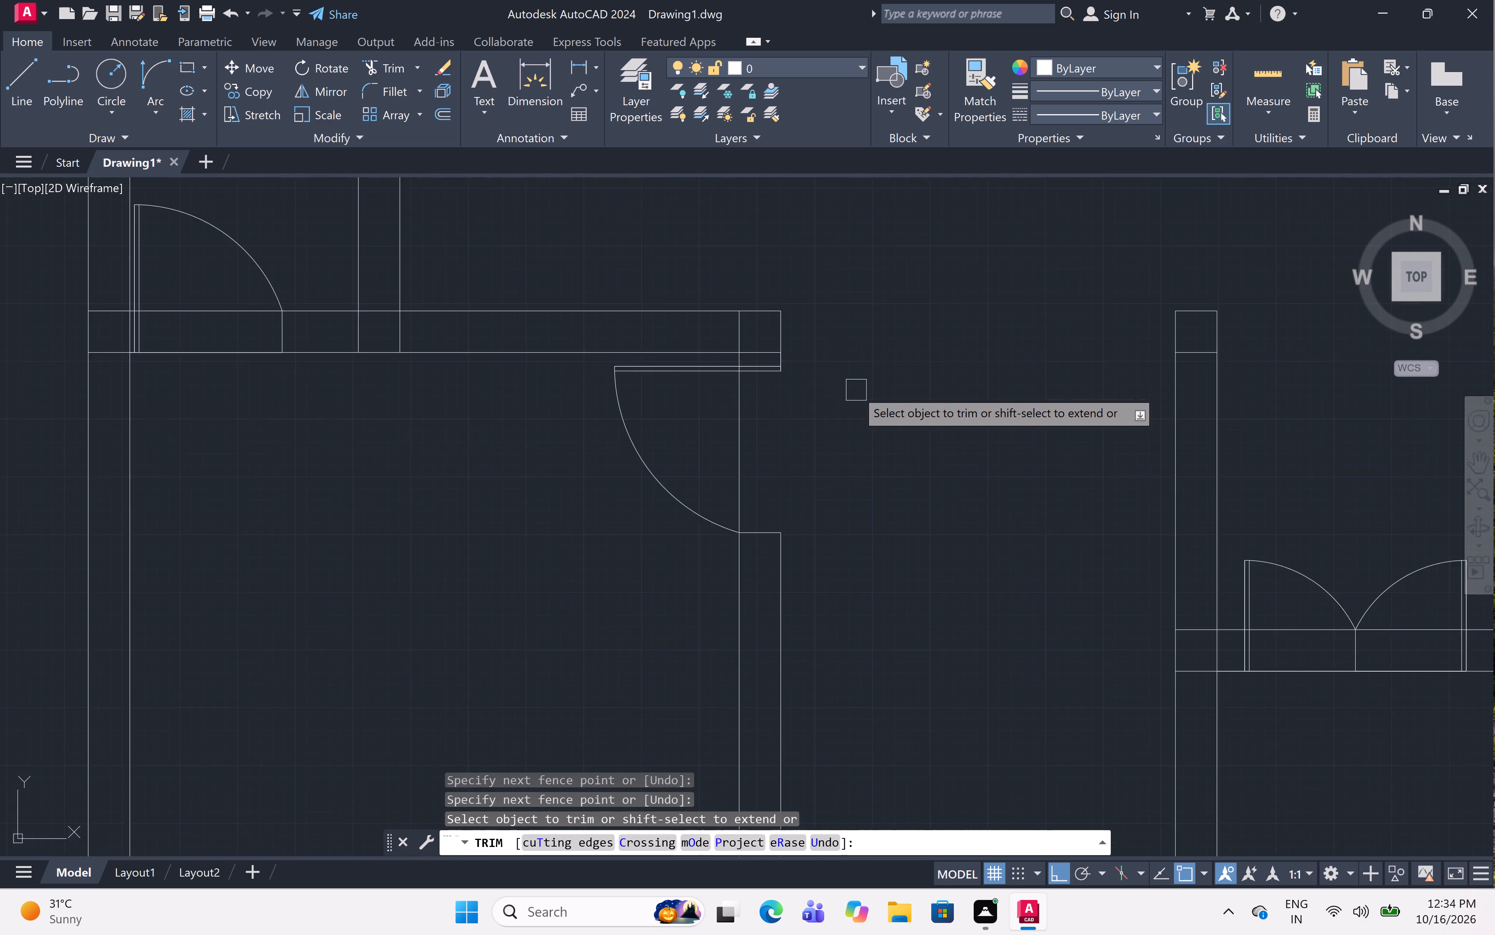
{"action": "scroll", "coordinate": [856, 390], "scroll_direction": "down", "scroll_amount": 1}
{"action": "scroll", "coordinate": [848, 505], "scroll_direction": "up", "scroll_amount": 6}
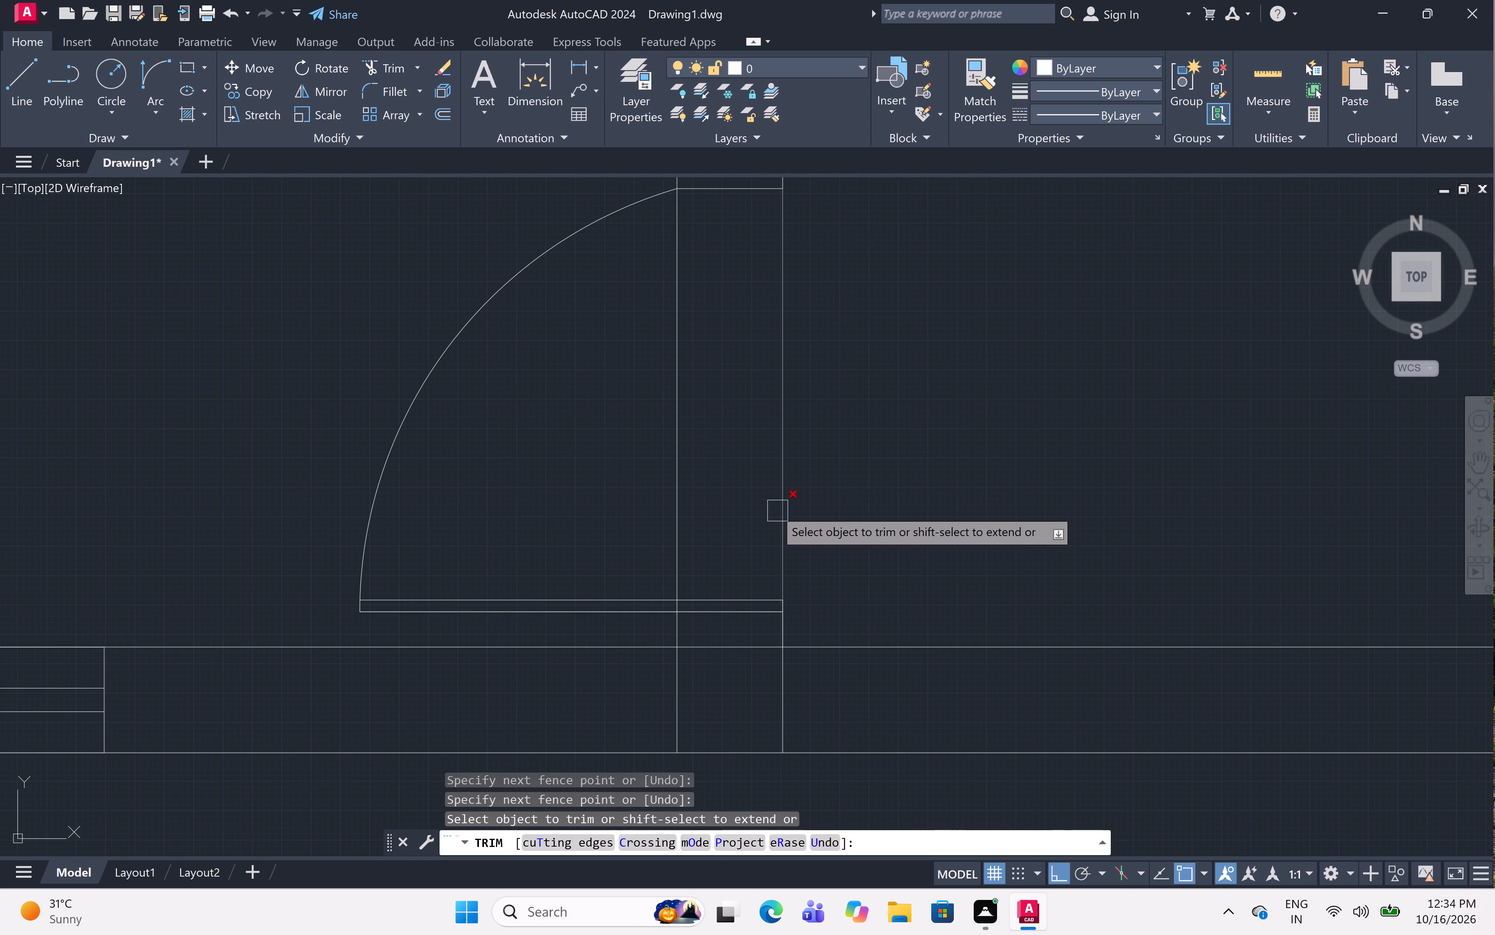
{"action": "left_click", "coordinate": [772, 507]}
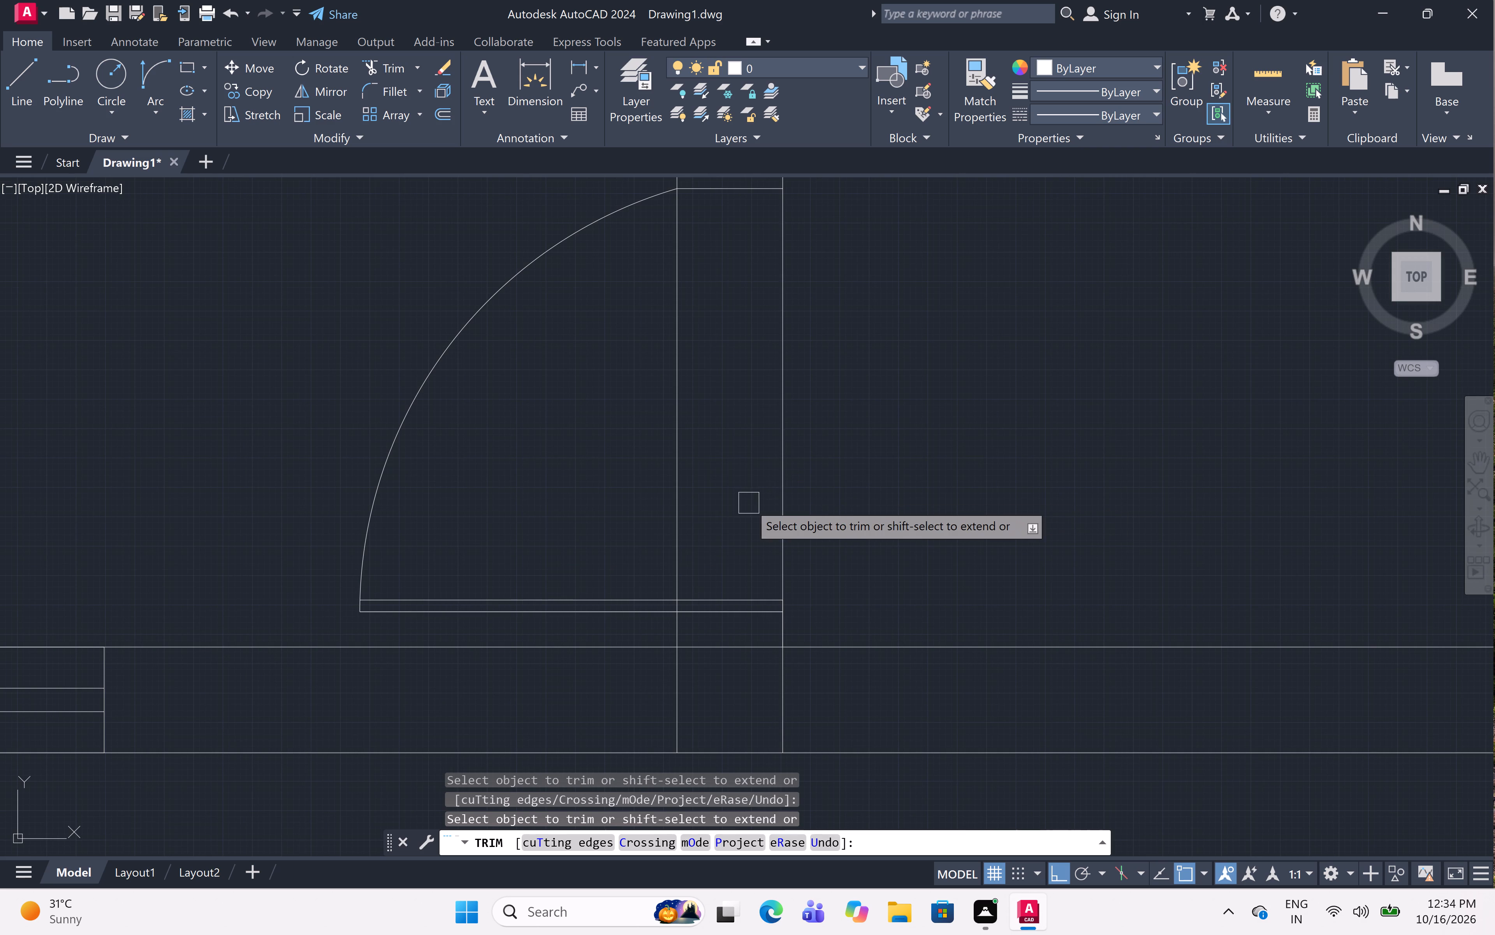
{"action": "left_click", "coordinate": [749, 503]}
{"action": "left_click", "coordinate": [822, 493]}
{"action": "scroll", "coordinate": [818, 493], "scroll_direction": "down", "scroll_amount": 7}
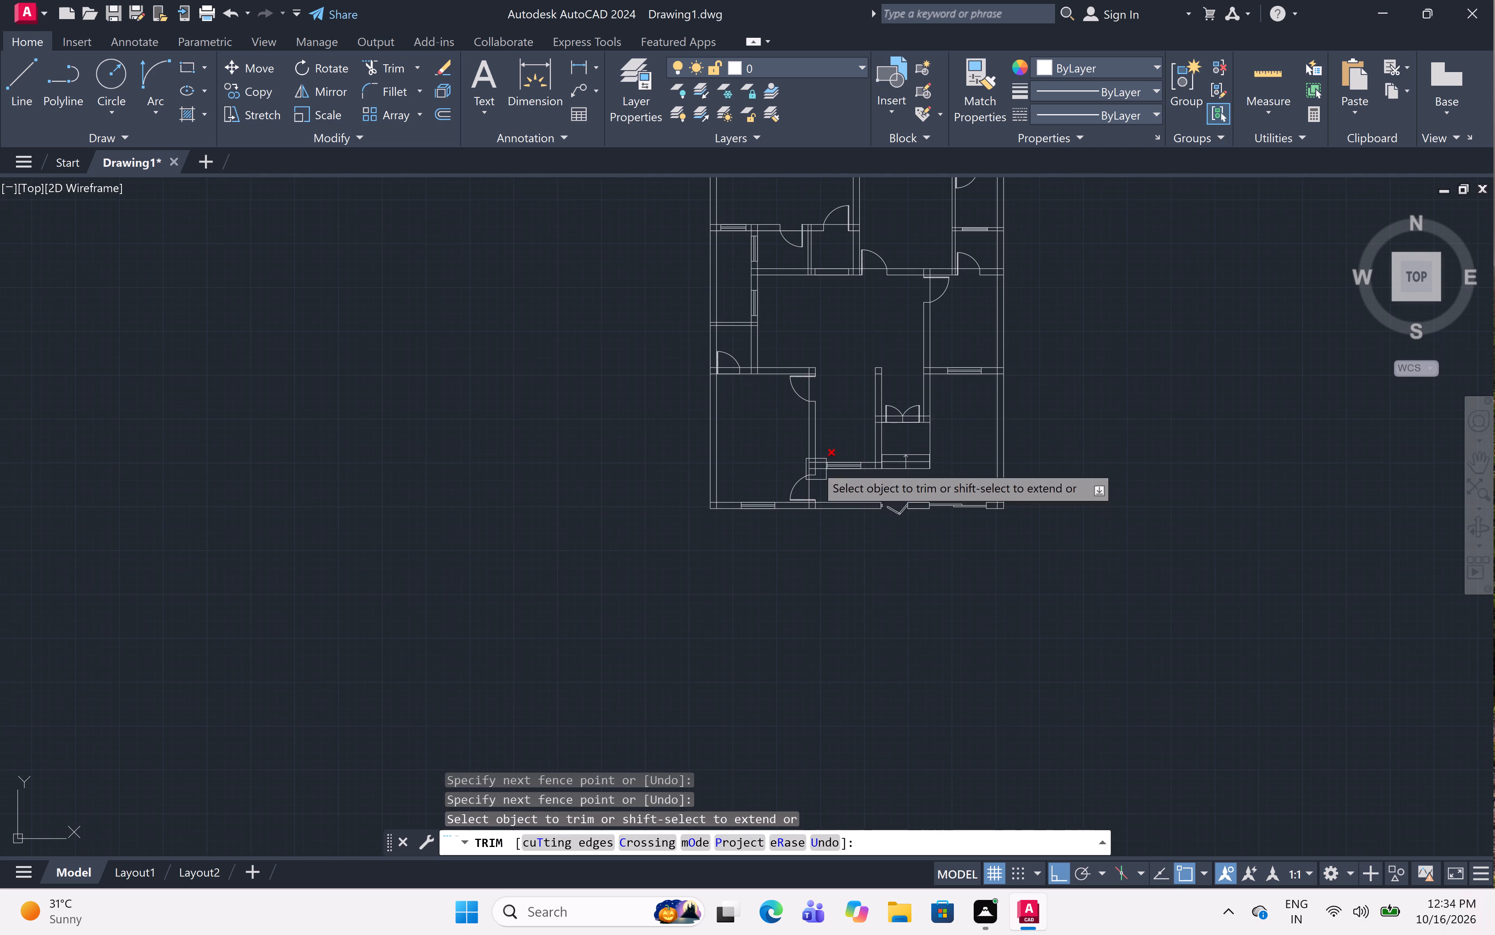
Trim the lower wall line across the door opening between the small left room and the bottom-left room.
{"action": "scroll", "coordinate": [713, 359], "scroll_direction": "up", "scroll_amount": 6}
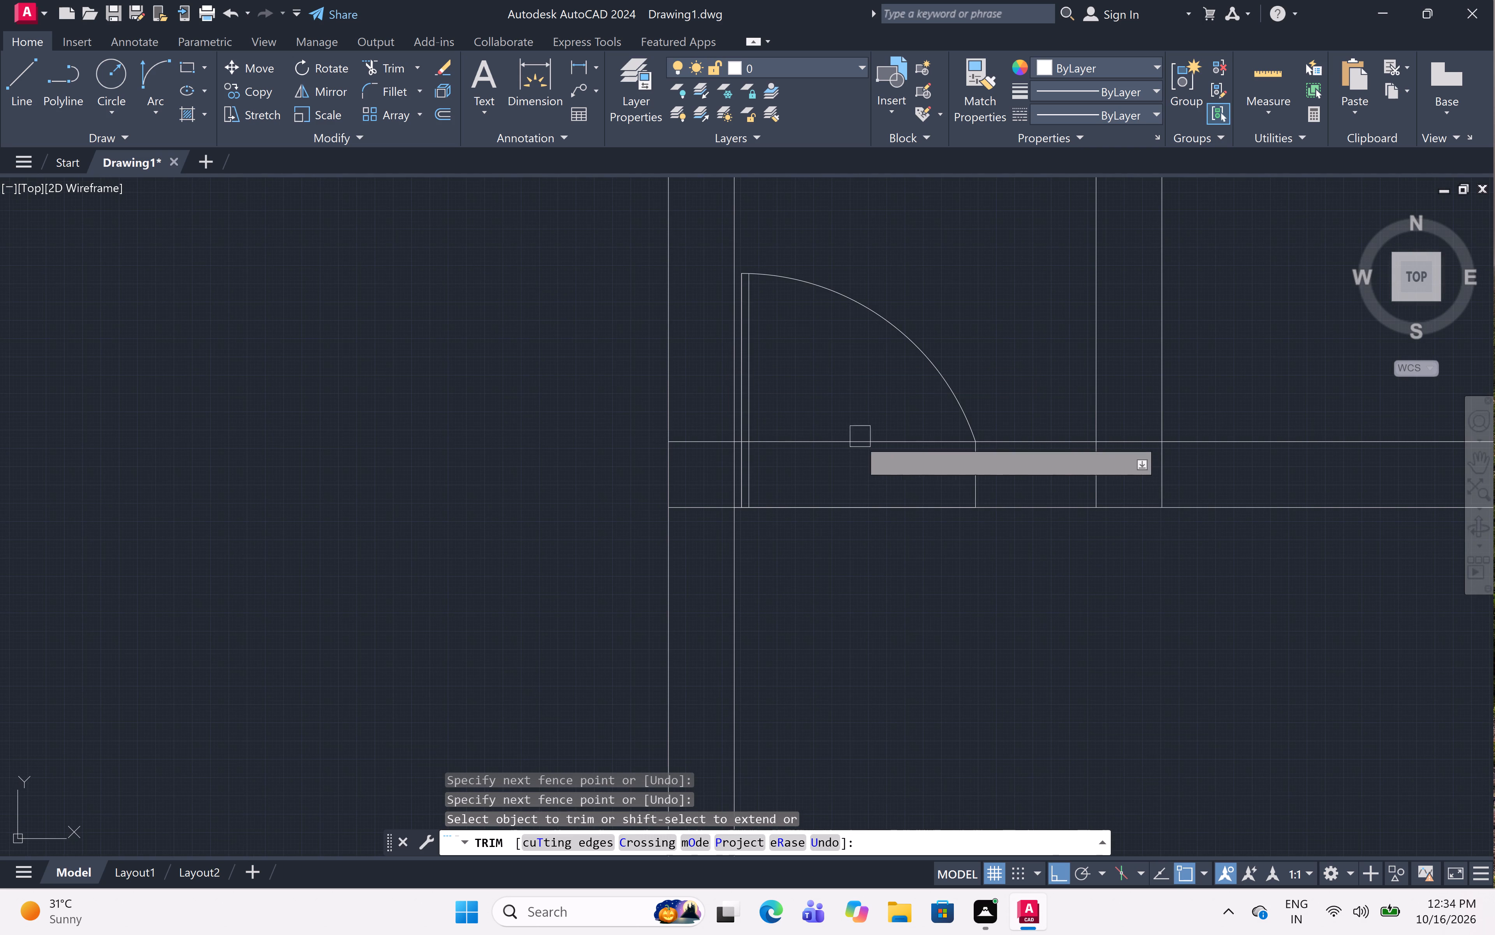
{"action": "left_click", "coordinate": [842, 468]}
{"action": "left_click_drag", "start_coordinate": [845, 552], "coordinate": [845, 556]}
{"action": "scroll", "coordinate": [841, 552], "scroll_direction": "down", "scroll_amount": 6}
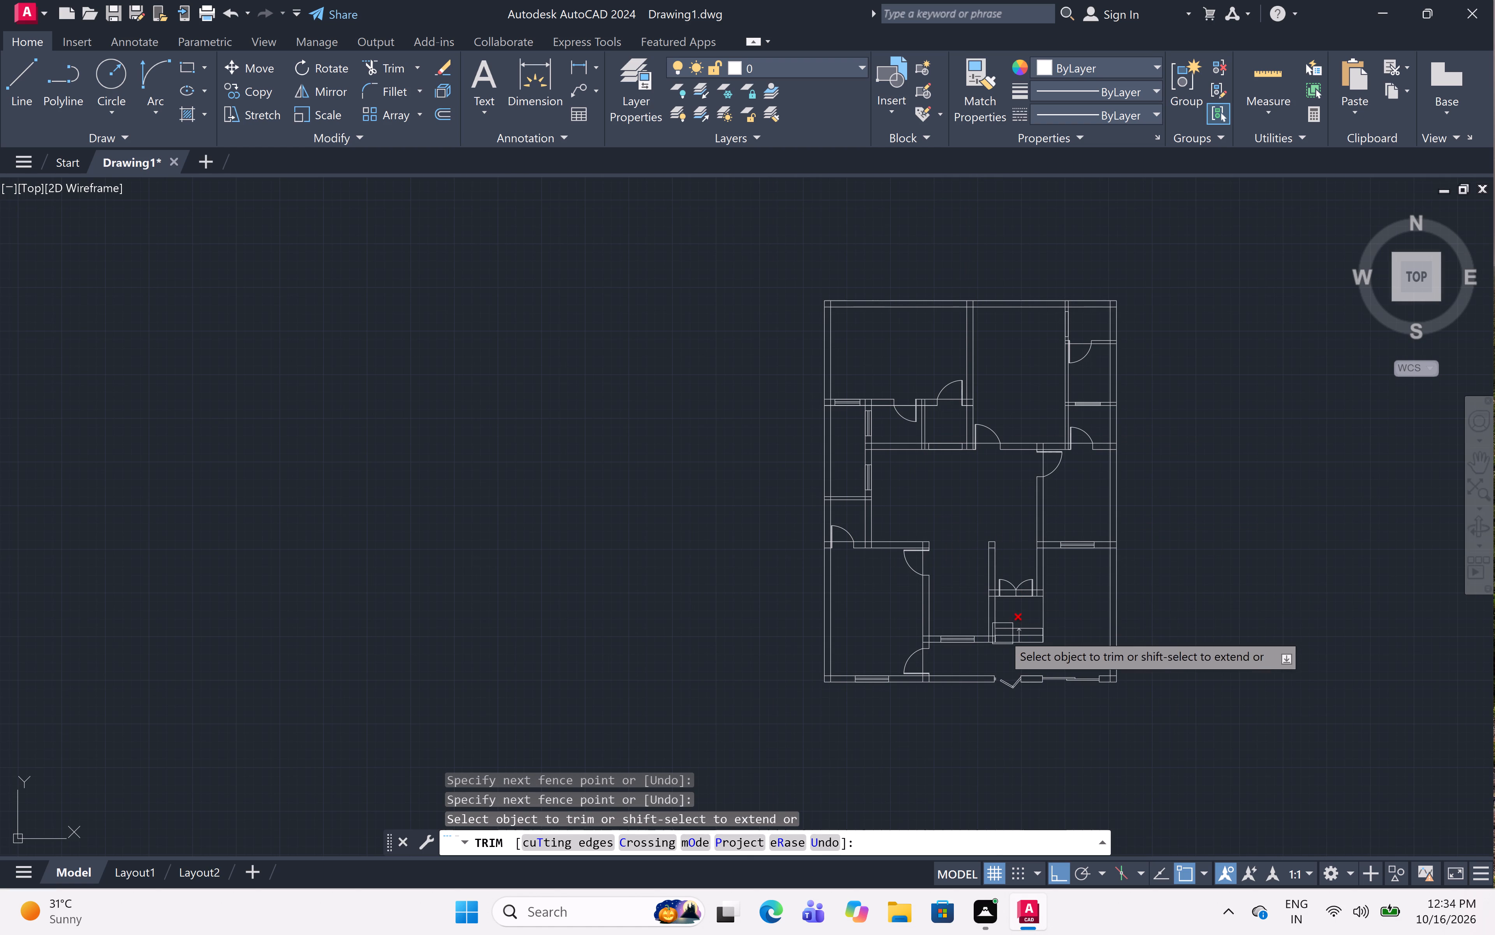
Remove the short centre line inside the double door opening above the steps.
{"action": "scroll", "coordinate": [1016, 605], "scroll_direction": "up", "scroll_amount": 6}
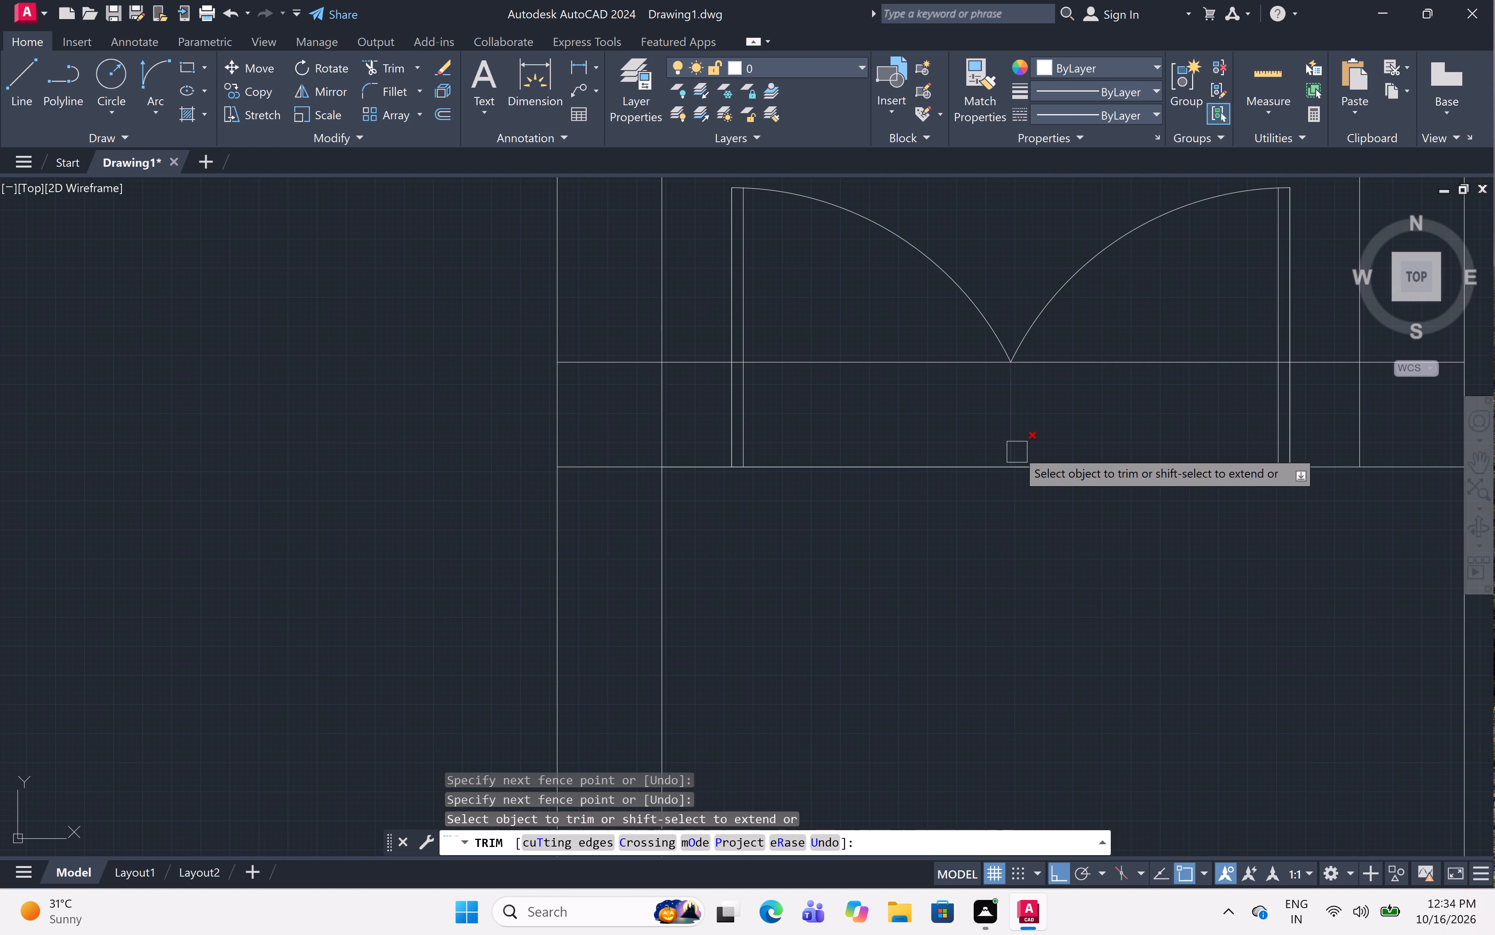
{"action": "left_click", "coordinate": [1015, 442]}
{"action": "scroll", "coordinate": [1008, 531], "scroll_direction": "down", "scroll_amount": 4}
{"action": "scroll", "coordinate": [1018, 571], "scroll_direction": "down", "scroll_amount": 1}
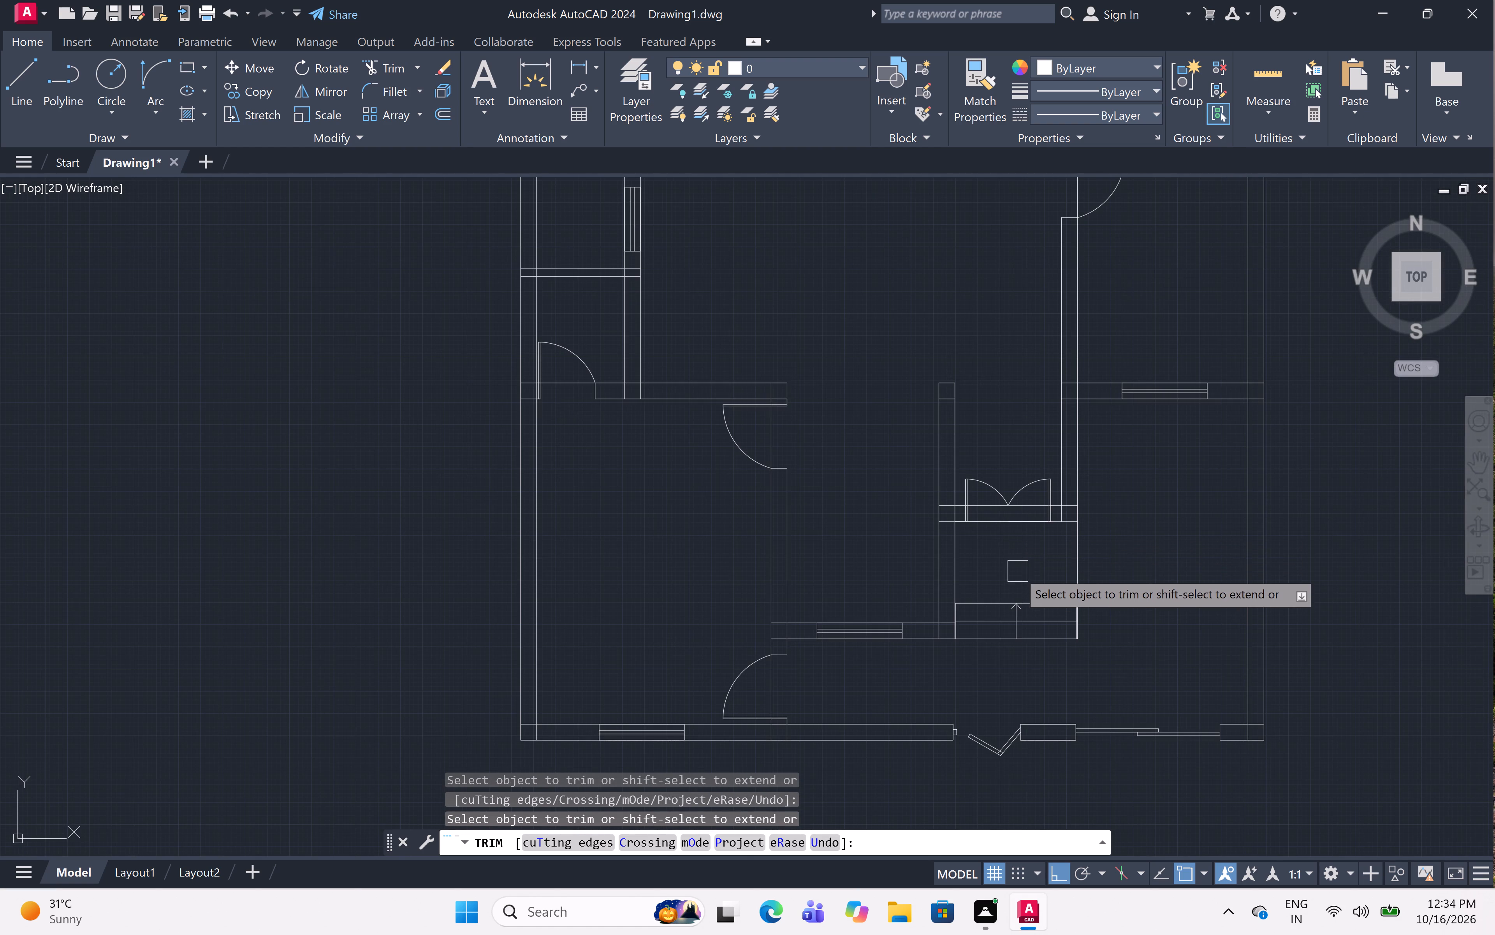
{"action": "middle_click_drag", "start_coordinate": [1012, 398], "coordinate": [961, 461]}
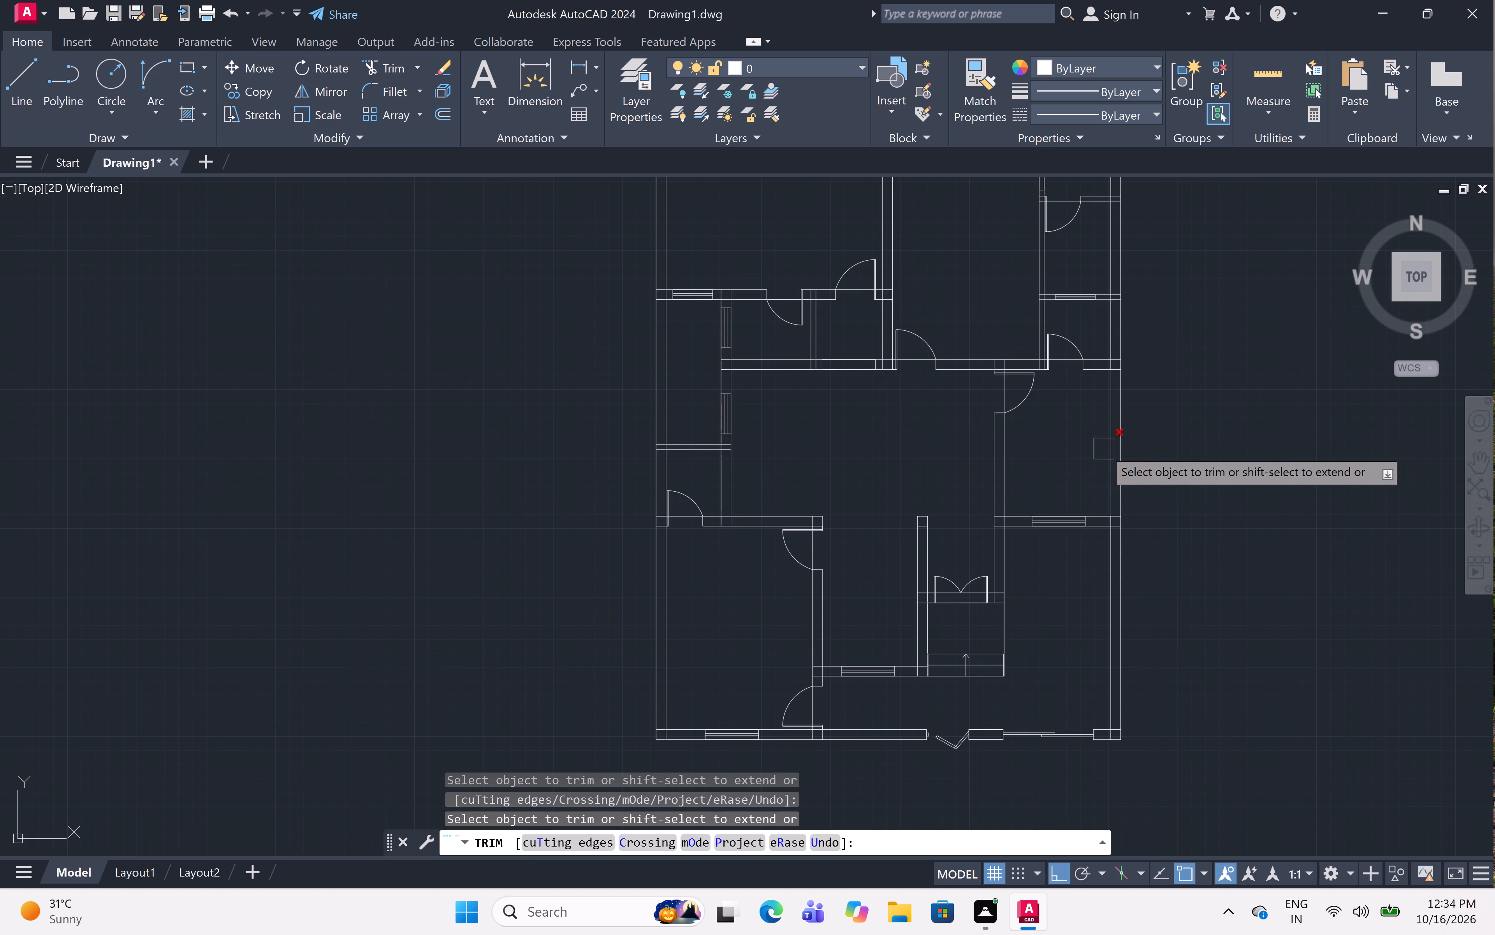
Trim the wall line crossing between the leaf thickness lines of both doors in the top-left room's lower wall.
{"action": "scroll", "coordinate": [890, 473], "scroll_direction": "down", "scroll_amount": 2}
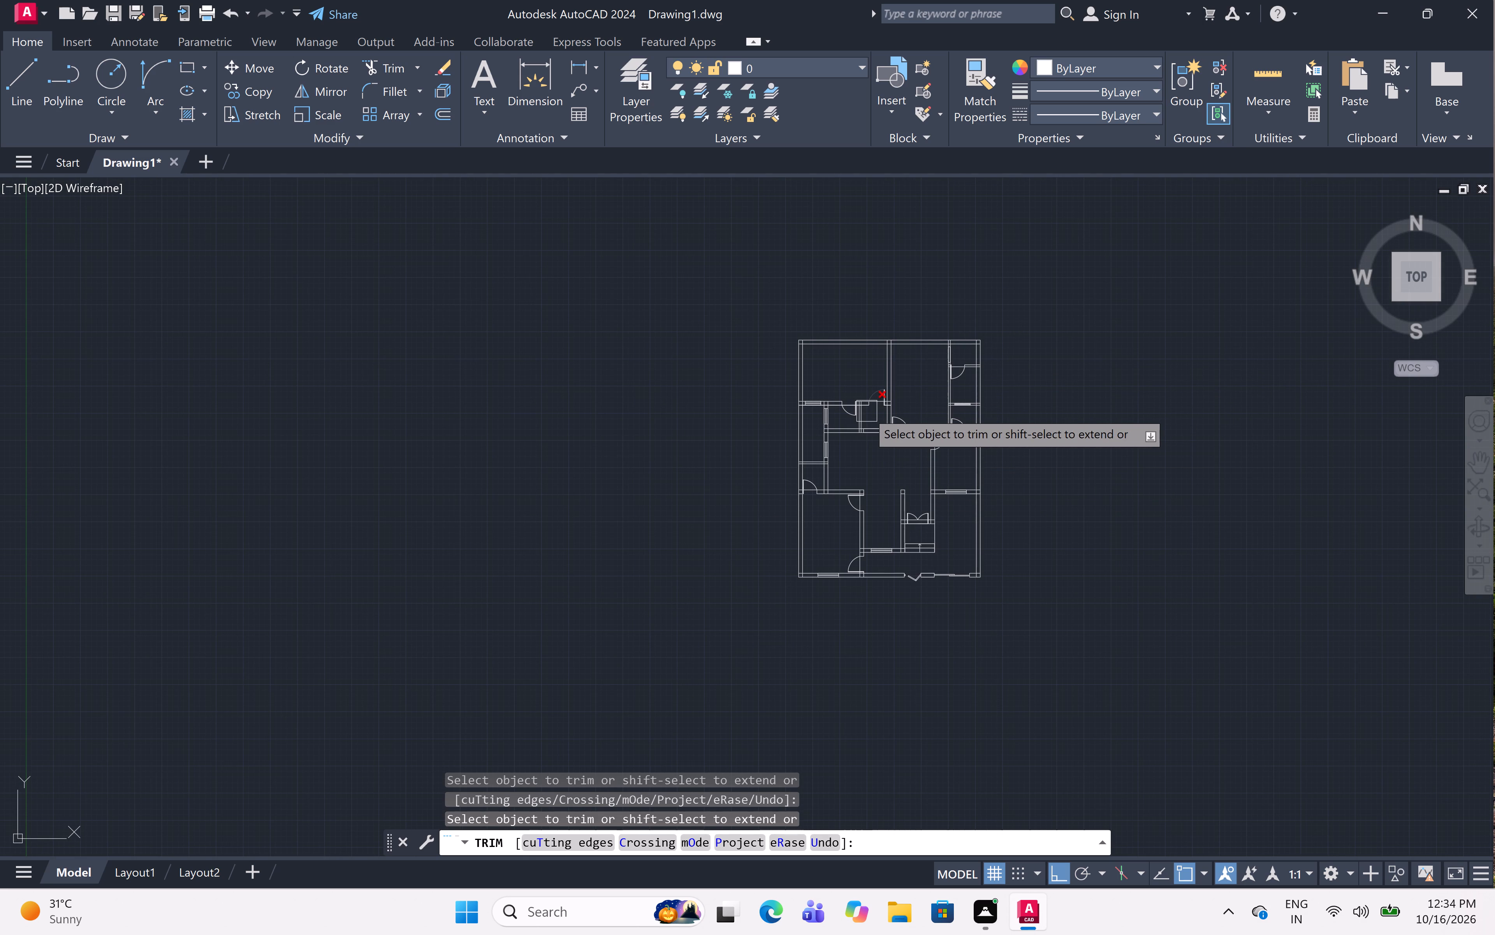
{"action": "scroll", "coordinate": [846, 408], "scroll_direction": "up", "scroll_amount": 6}
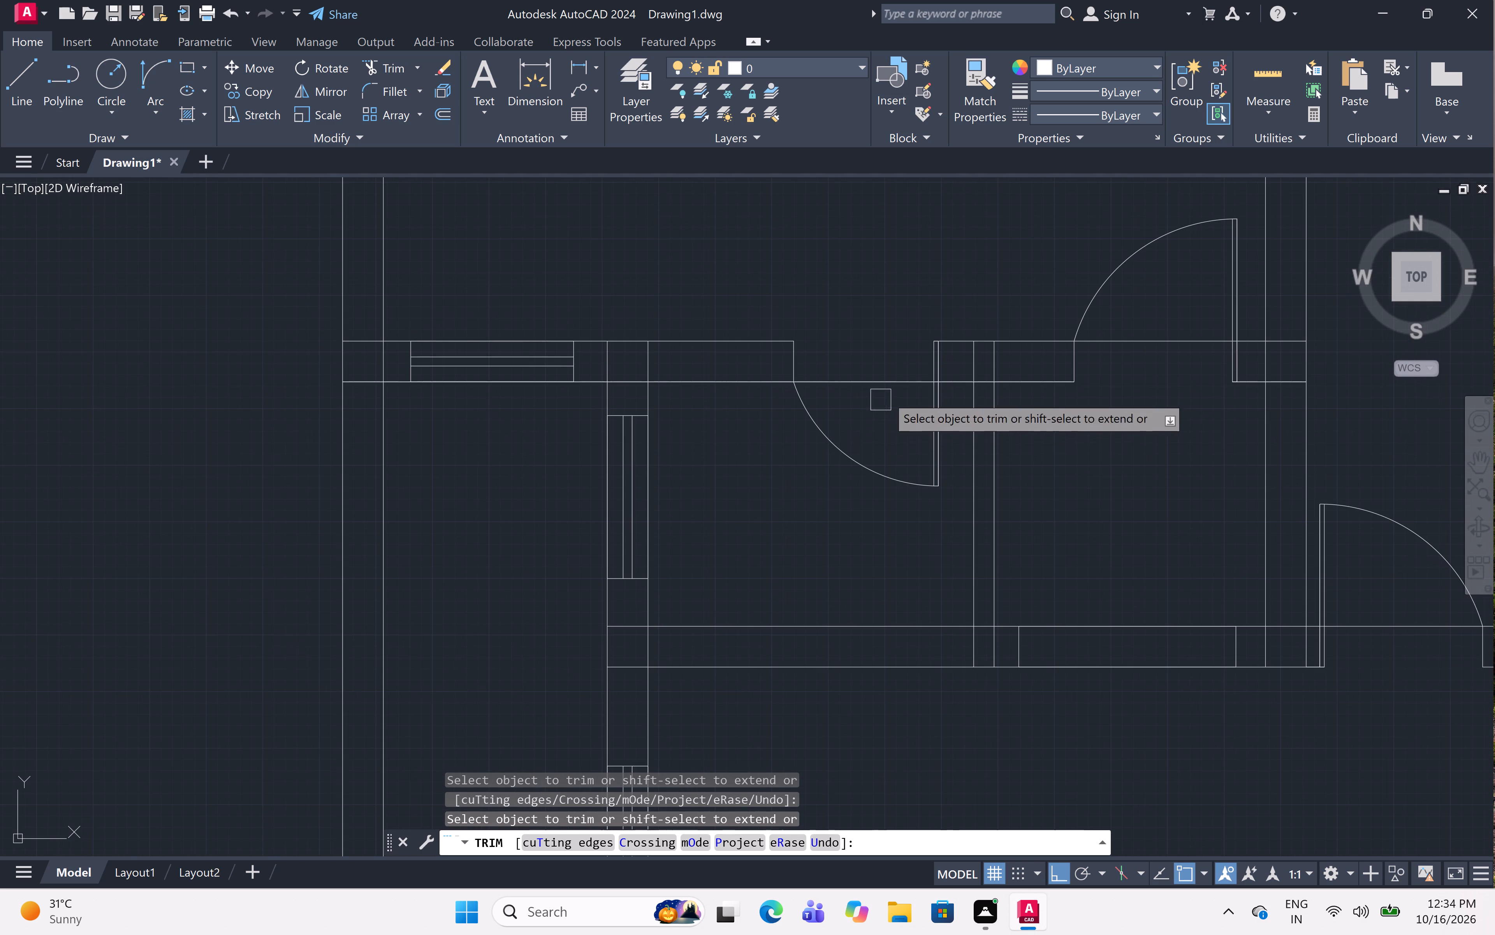
{"action": "scroll", "coordinate": [942, 359], "scroll_direction": "up", "scroll_amount": 4}
{"action": "scroll", "coordinate": [925, 502], "scroll_direction": "up", "scroll_amount": 2}
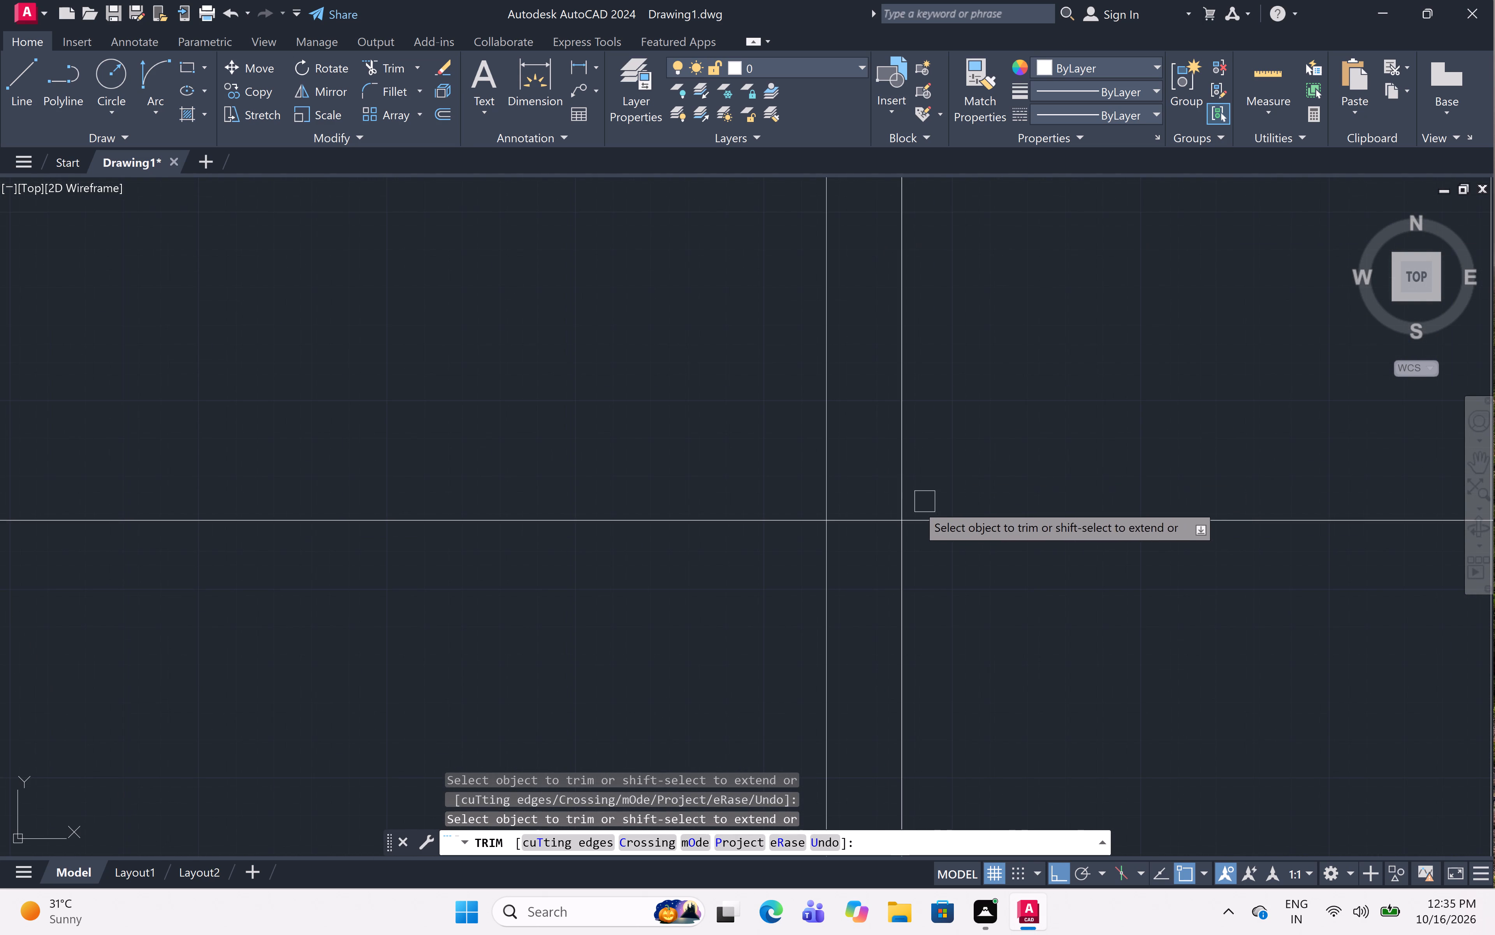
{"action": "left_click", "coordinate": [866, 520]}
{"action": "left_click", "coordinate": [864, 521]}
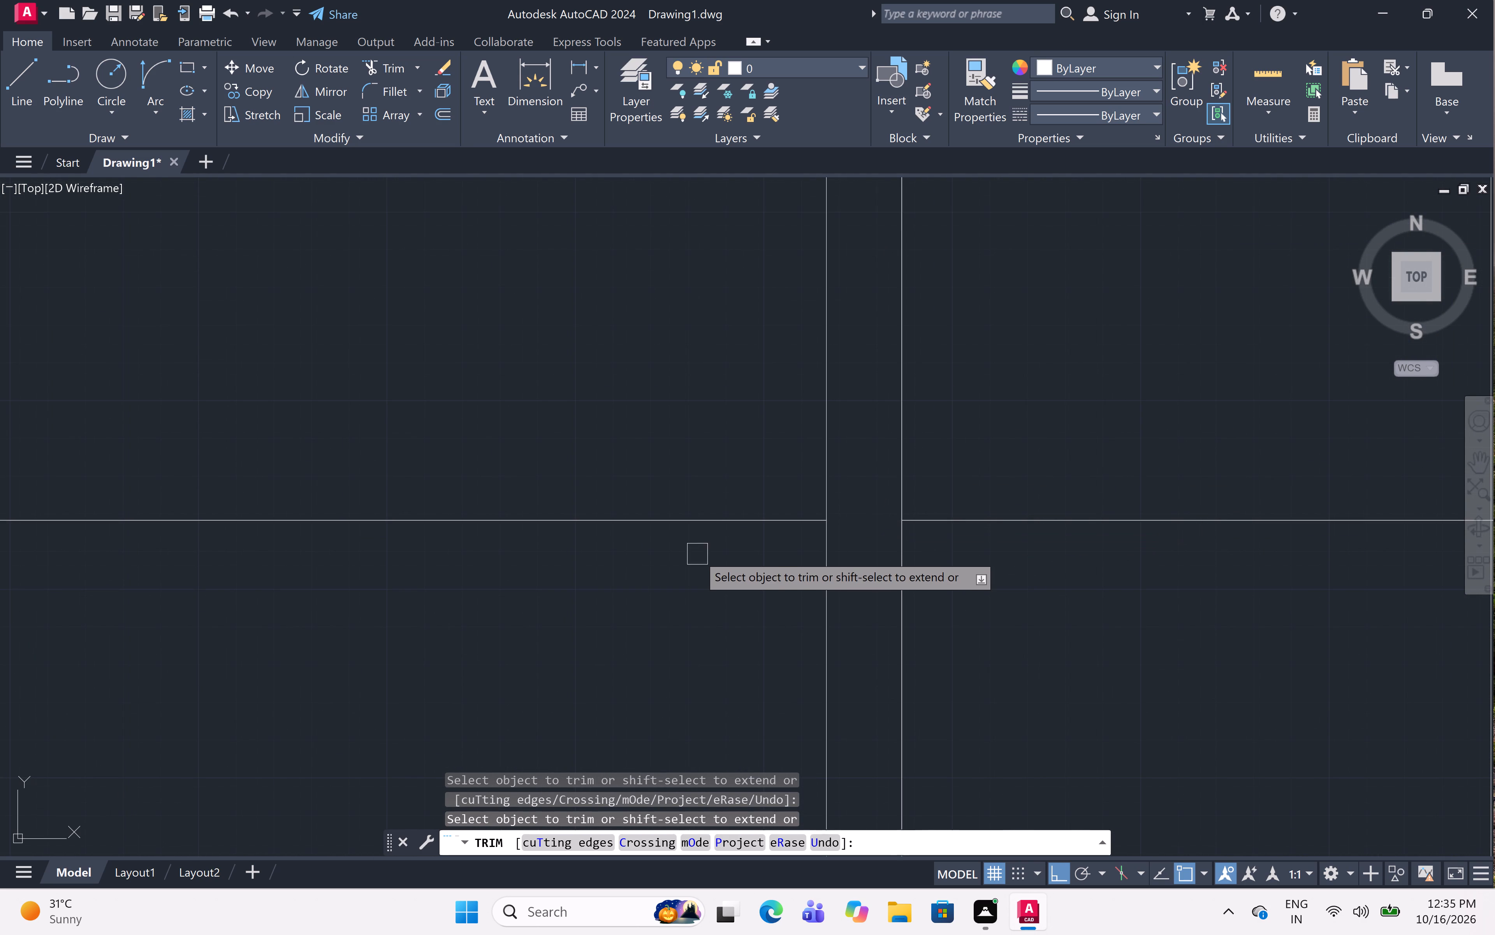
{"action": "scroll", "coordinate": [697, 554], "scroll_direction": "down", "scroll_amount": 6}
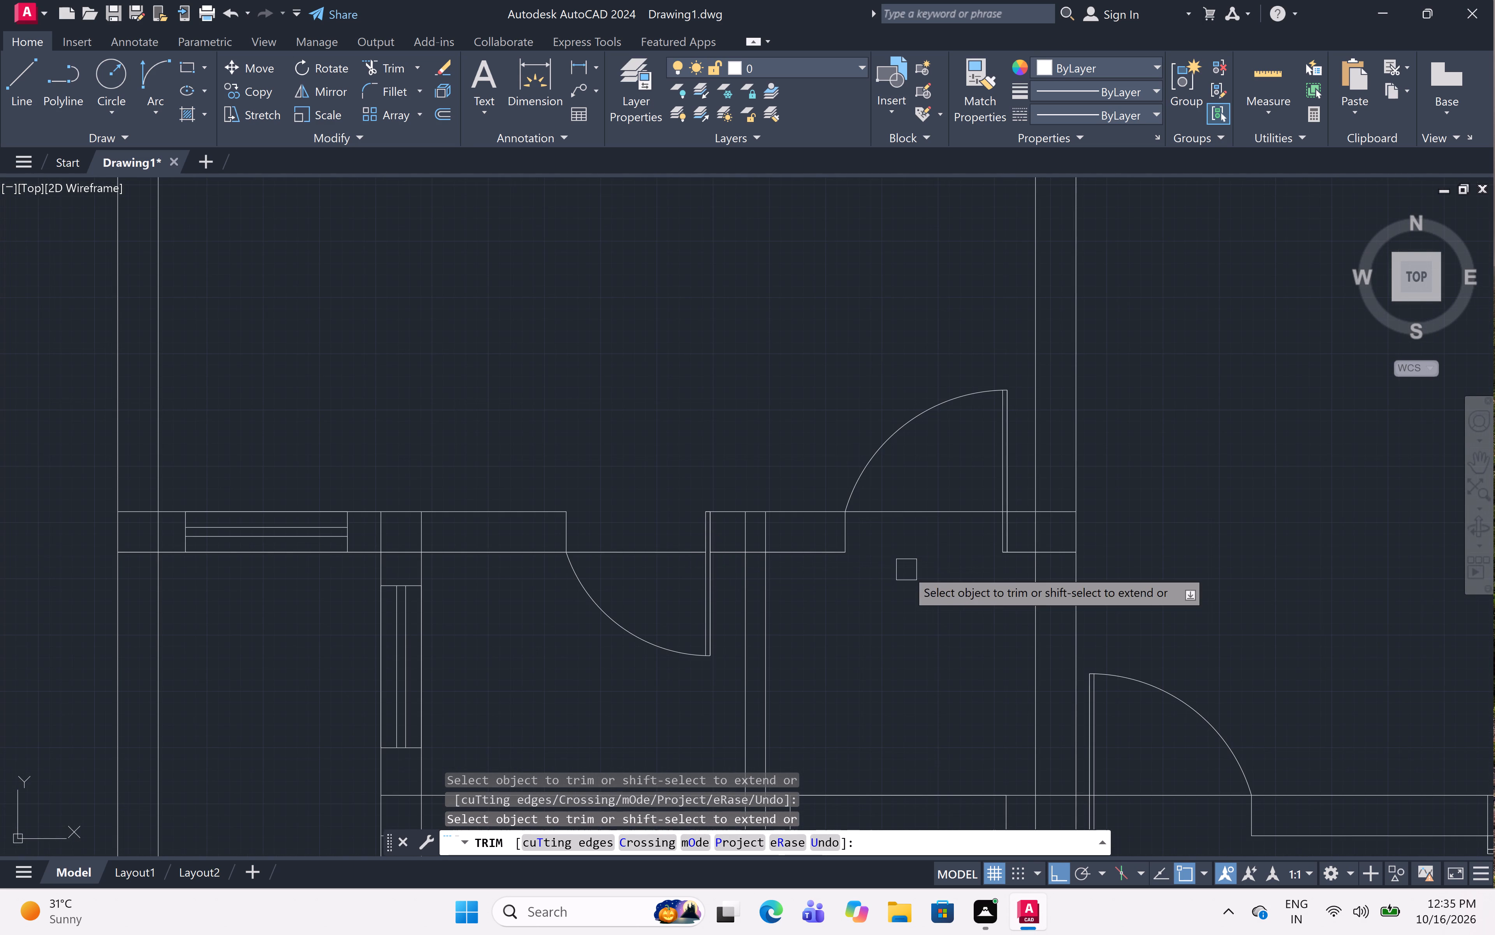
{"action": "scroll", "coordinate": [962, 539], "scroll_direction": "up", "scroll_amount": 4}
{"action": "scroll", "coordinate": [1143, 404], "scroll_direction": "up", "scroll_amount": 3}
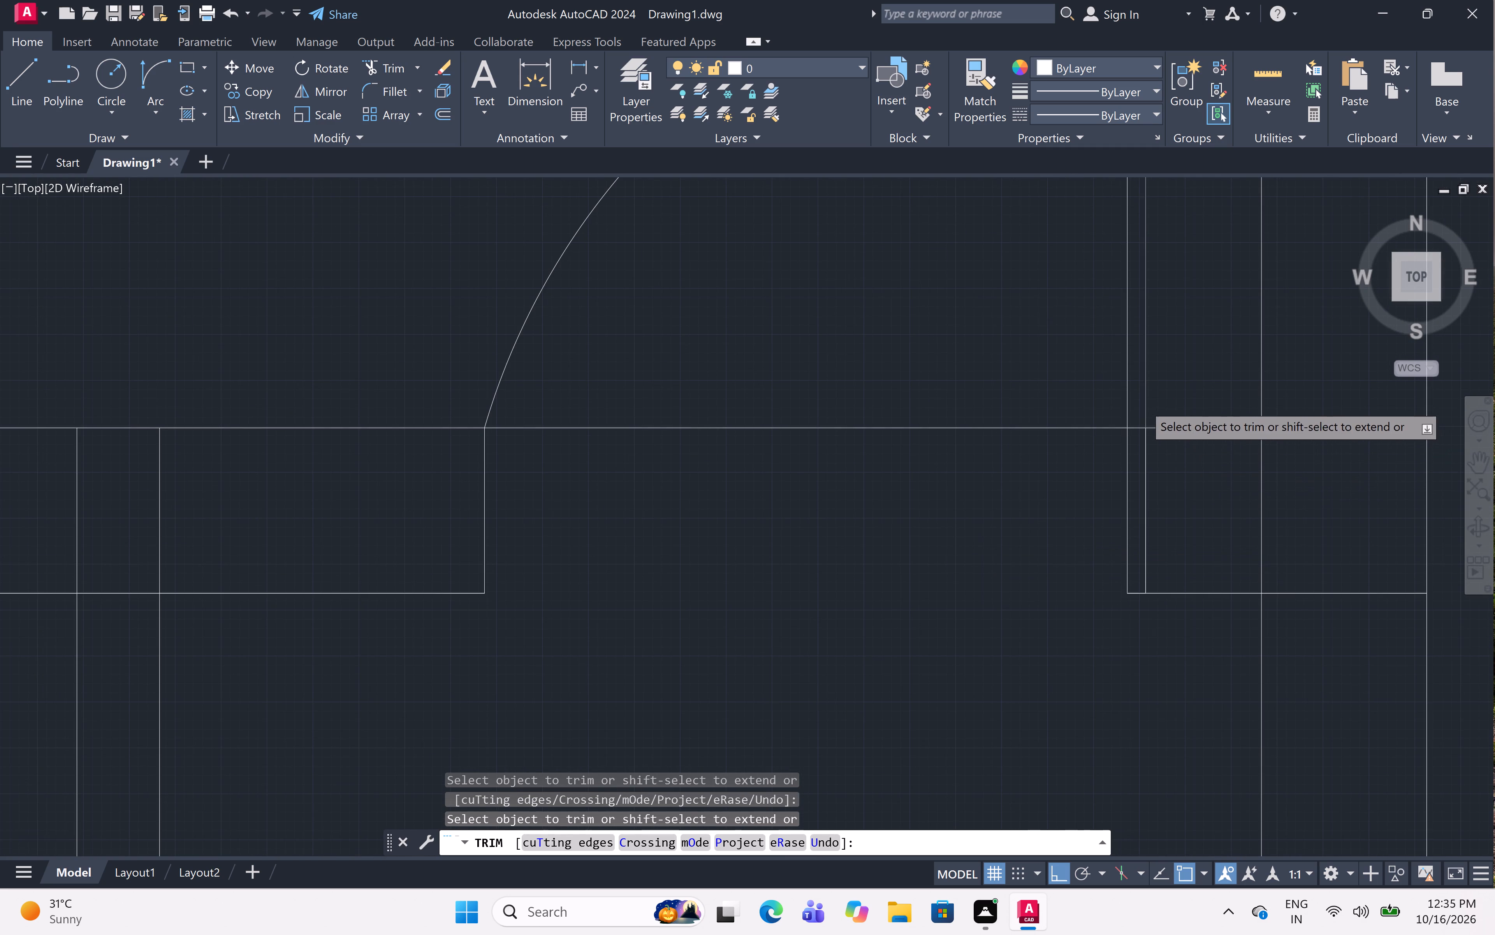
{"action": "left_click", "coordinate": [1120, 501]}
{"action": "scroll", "coordinate": [1061, 654], "scroll_direction": "down", "scroll_amount": 4}
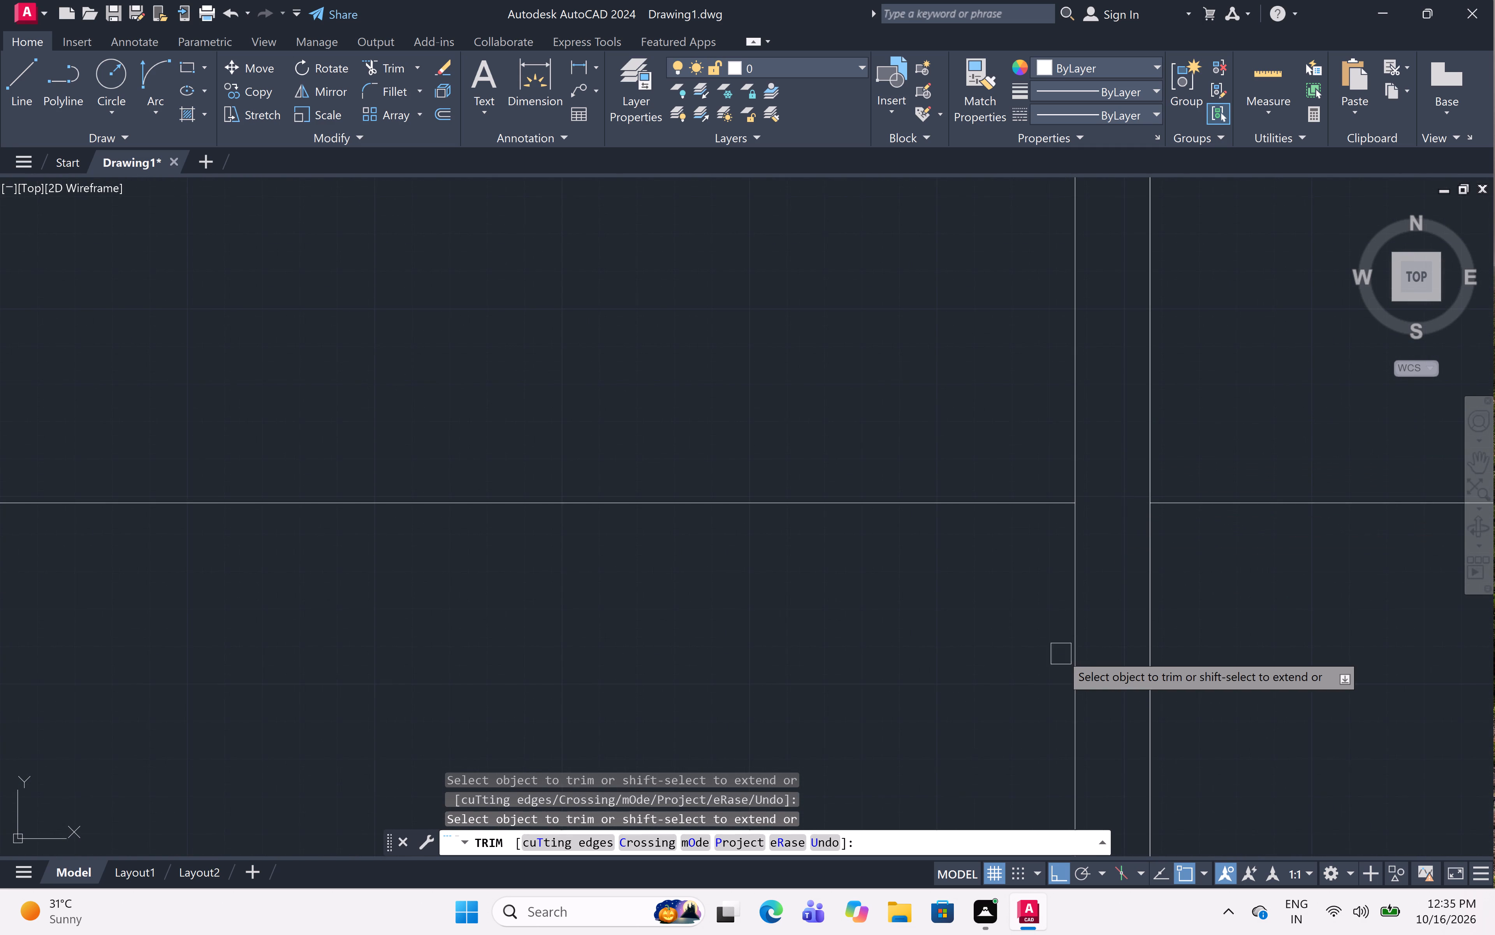
Trim the wall line crossing between the leaf thickness lines of the door in the top-middle room's bottom wall.
{"action": "scroll", "coordinate": [1061, 654], "scroll_direction": "down", "scroll_amount": 6}
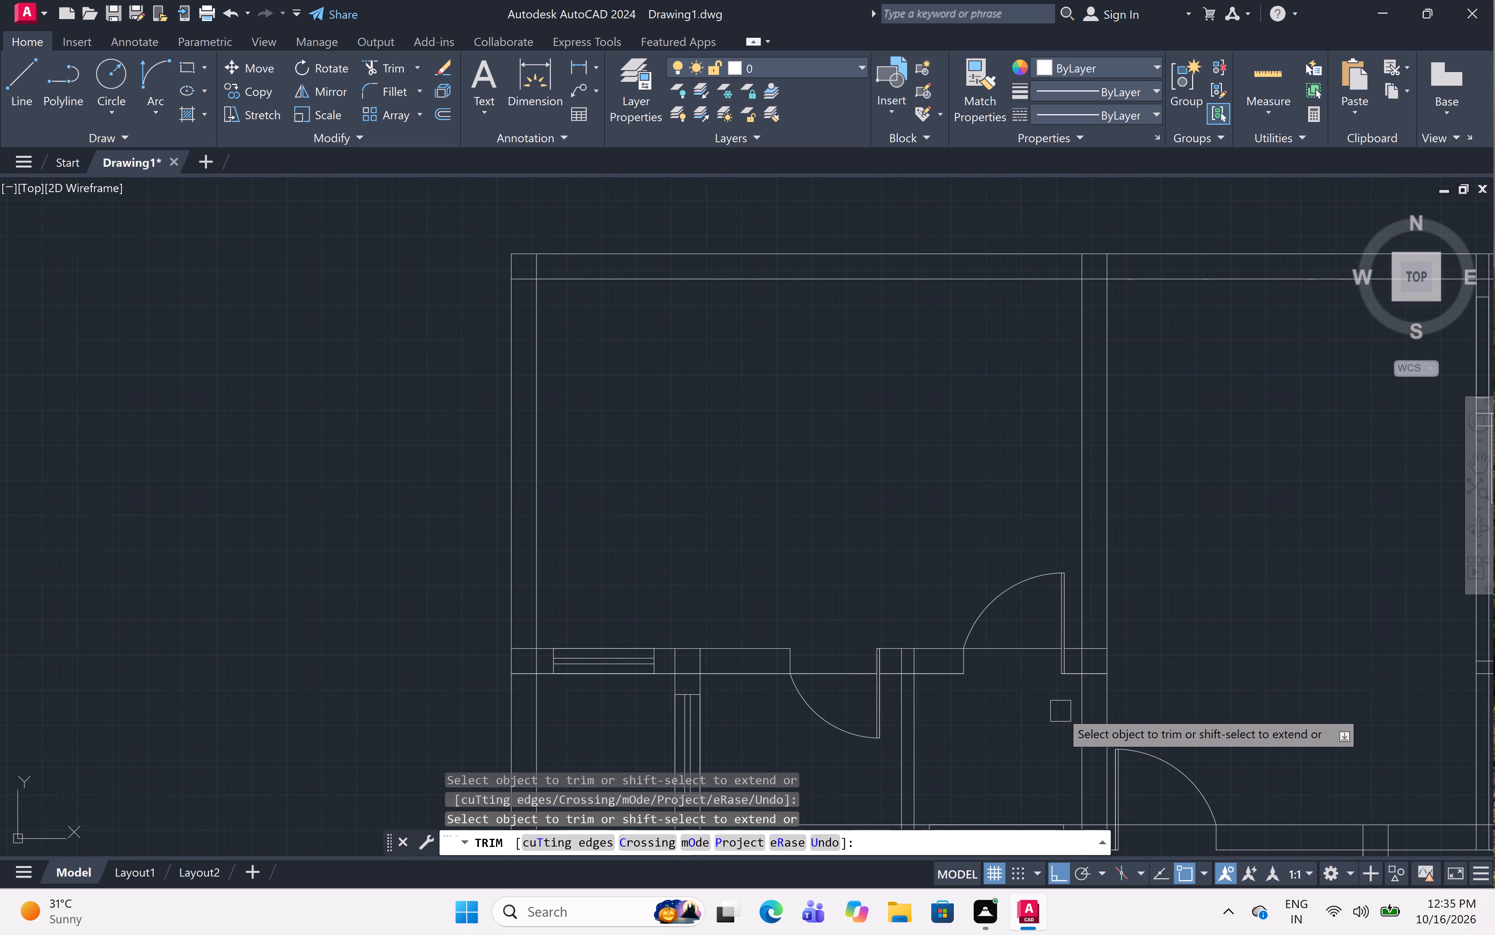
{"action": "scroll", "coordinate": [1061, 711], "scroll_direction": "down", "scroll_amount": 1}
{"action": "scroll", "coordinate": [1082, 603], "scroll_direction": "down", "scroll_amount": 4}
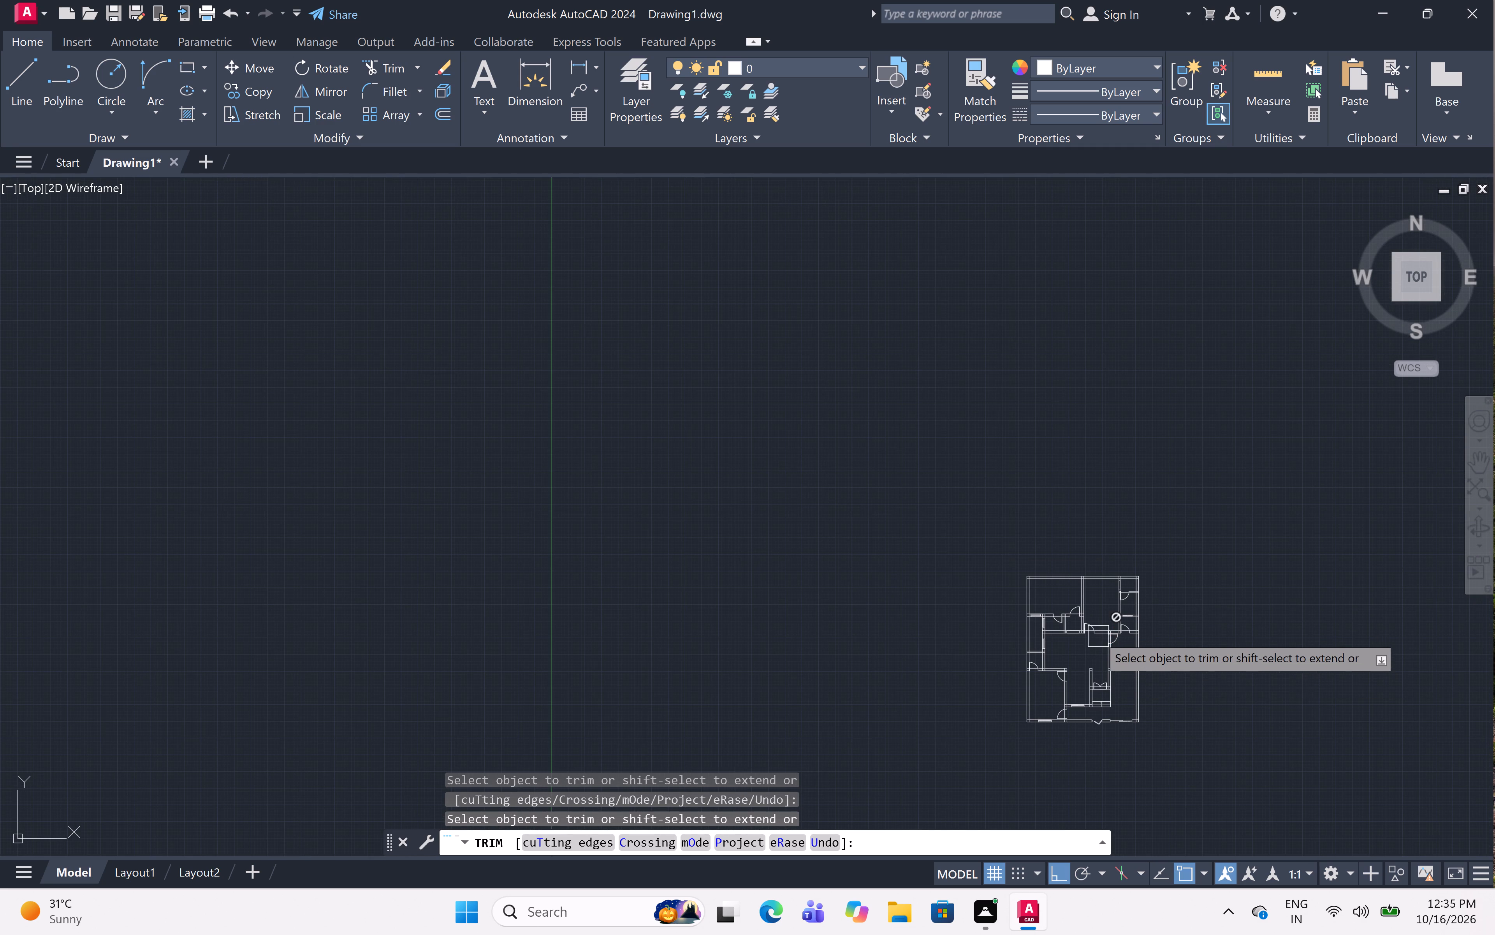
{"action": "scroll", "coordinate": [1092, 629], "scroll_direction": "up", "scroll_amount": 6}
{"action": "scroll", "coordinate": [1056, 660], "scroll_direction": "up", "scroll_amount": 5}
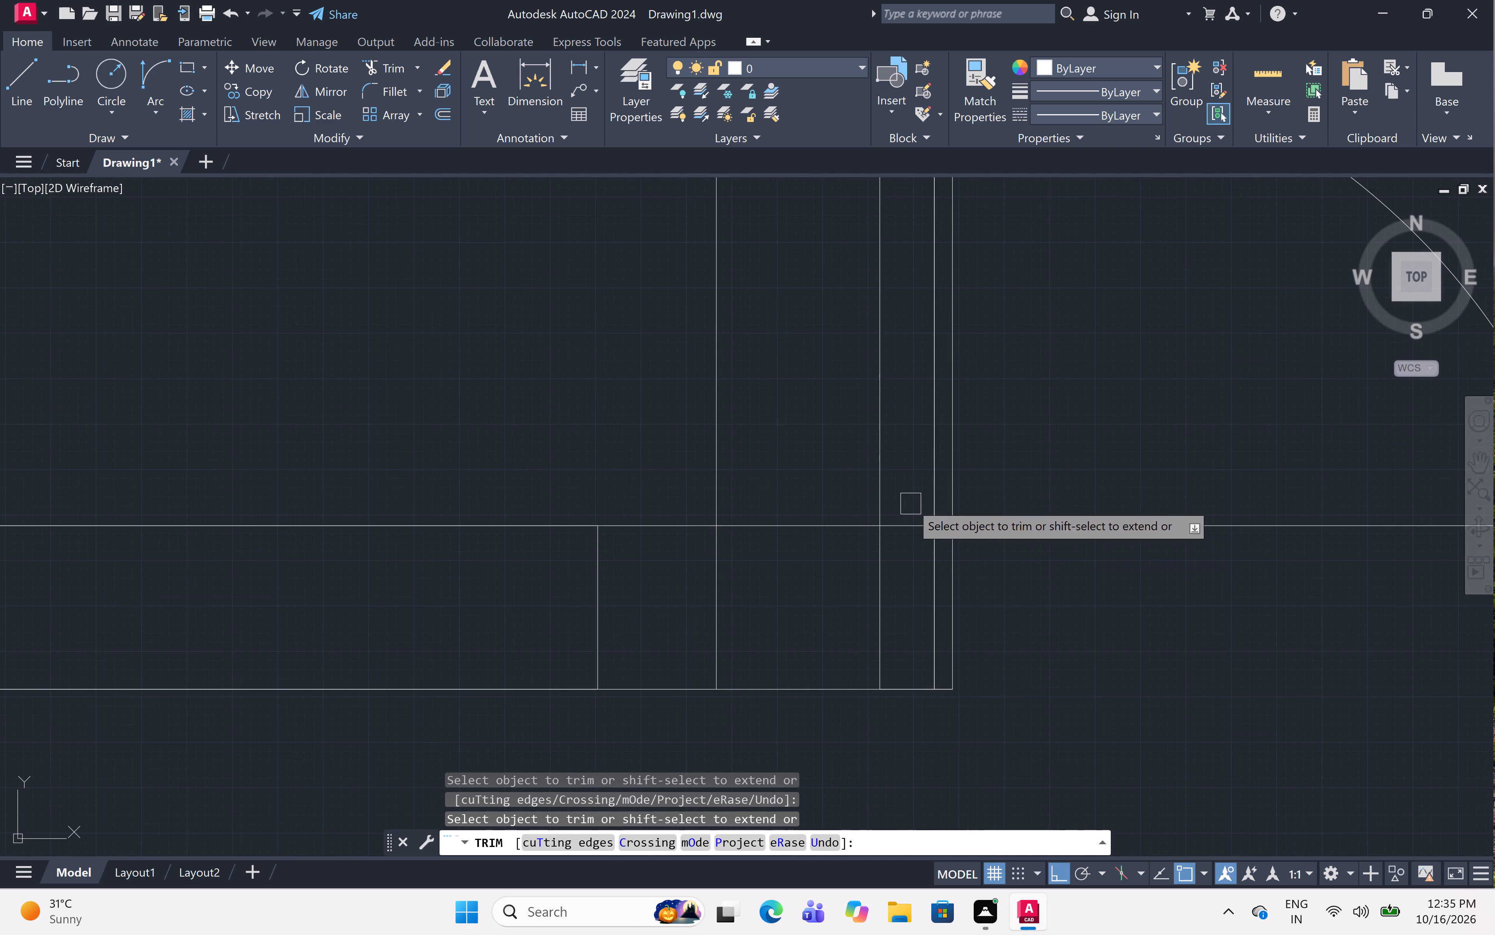
{"action": "scroll", "coordinate": [912, 499], "scroll_direction": "up", "scroll_amount": 1}
{"action": "scroll", "coordinate": [955, 537], "scroll_direction": "up", "scroll_amount": 1}
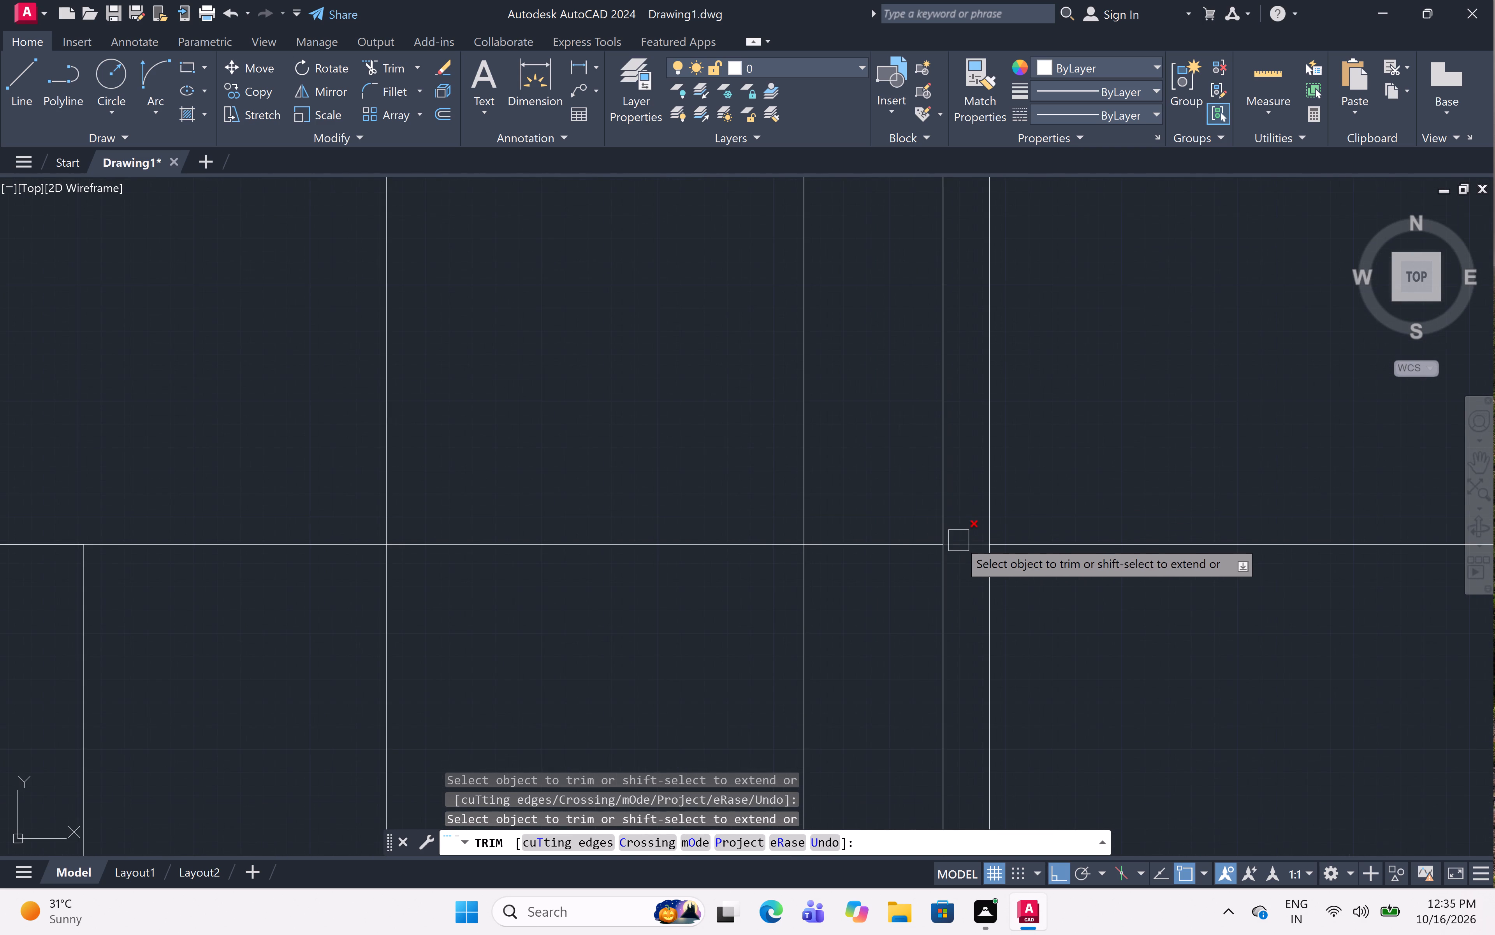
{"action": "left_click", "coordinate": [959, 541]}
{"action": "scroll", "coordinate": [959, 541], "scroll_direction": "down", "scroll_amount": 6}
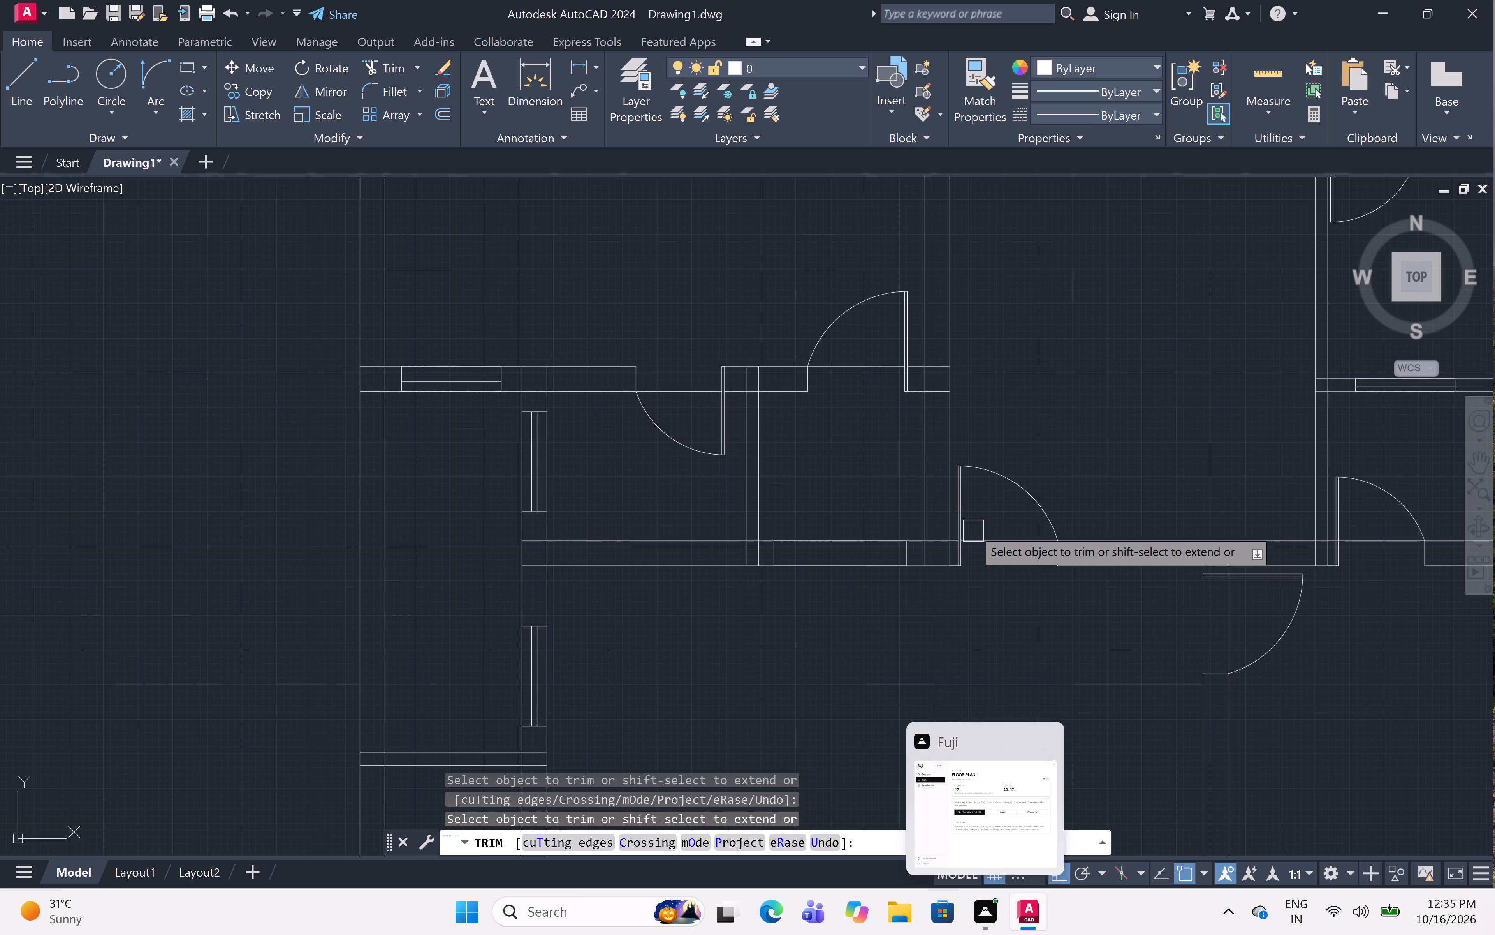
Trim the wall line crossing between the leaf thickness lines of the two doors in the right-hand column of upper rooms.
{"action": "scroll", "coordinate": [970, 532], "scroll_direction": "down", "scroll_amount": 2}
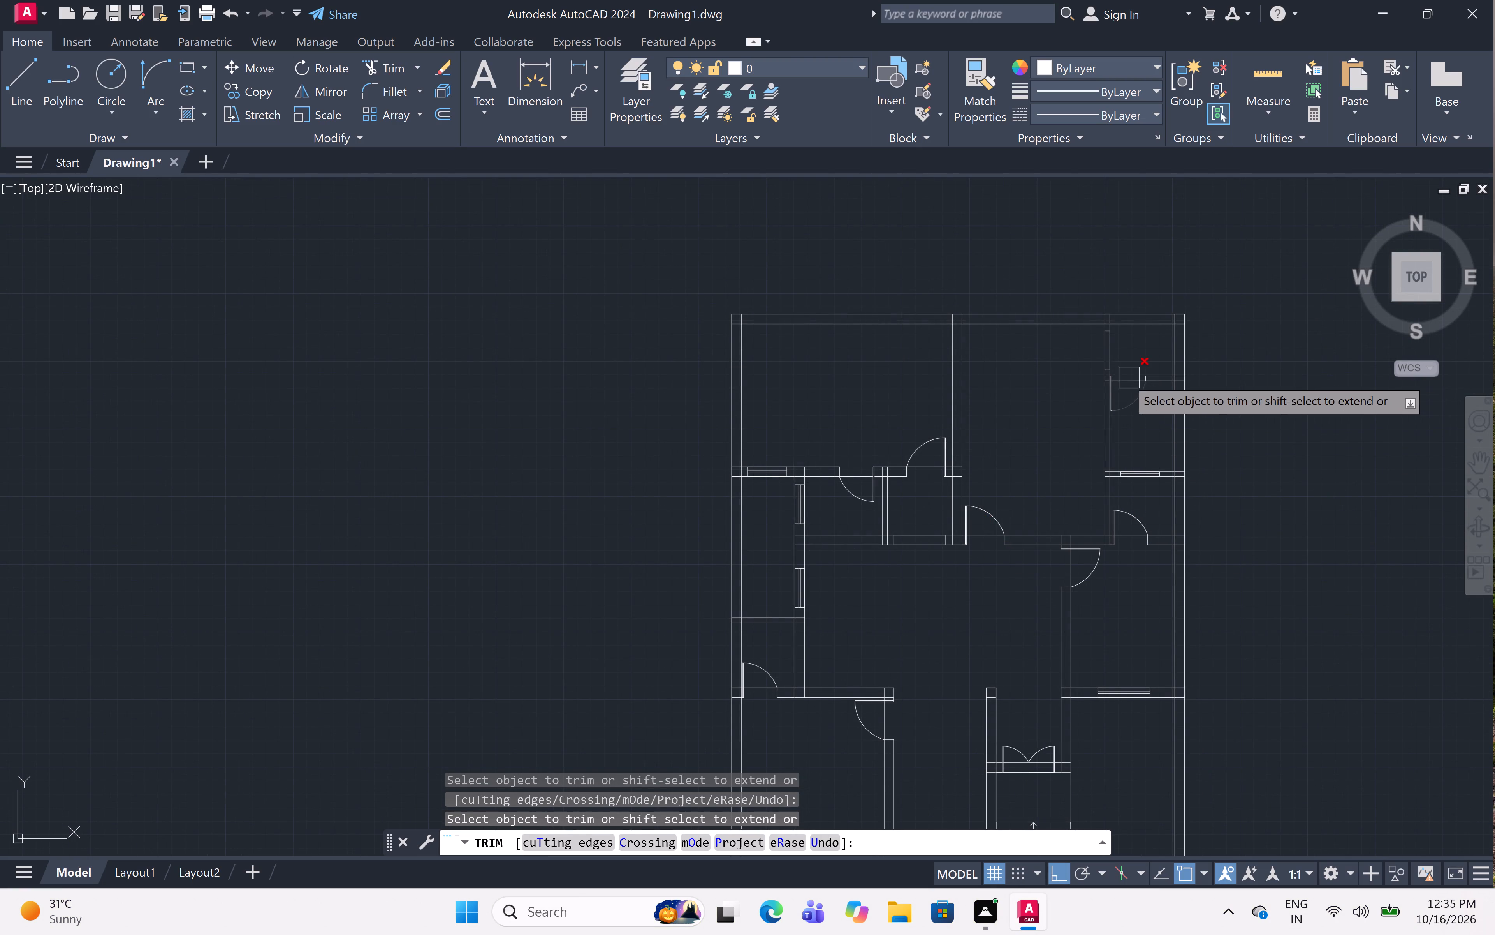
{"action": "scroll", "coordinate": [1112, 377], "scroll_direction": "up", "scroll_amount": 5}
{"action": "scroll", "coordinate": [1122, 406], "scroll_direction": "up", "scroll_amount": 6}
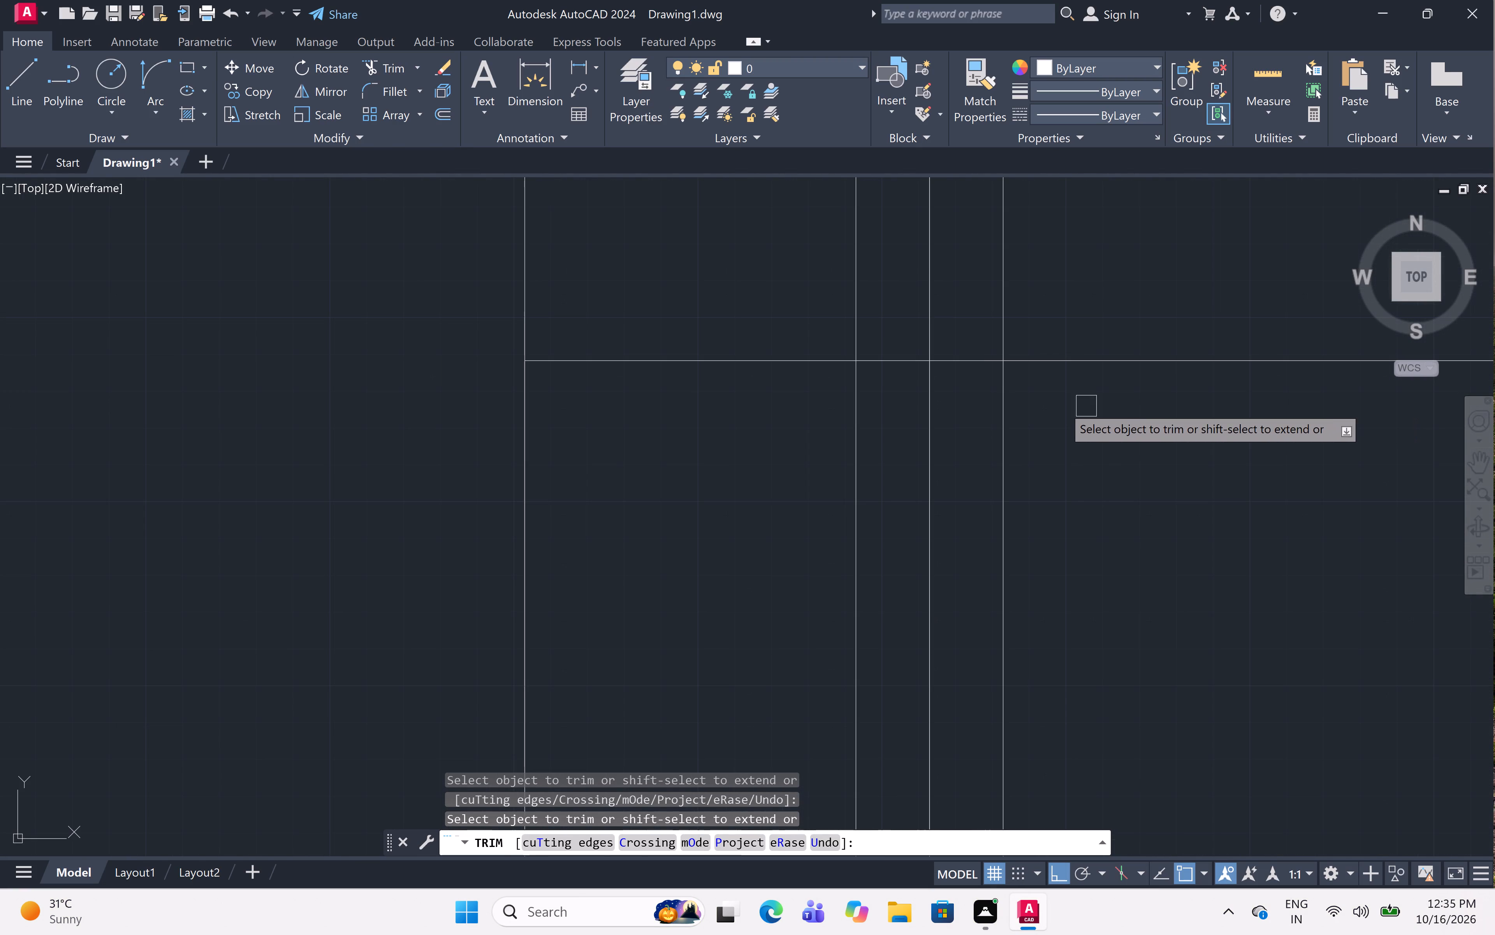
{"action": "left_click", "coordinate": [967, 366]}
{"action": "scroll", "coordinate": [1036, 324], "scroll_direction": "down", "scroll_amount": 2}
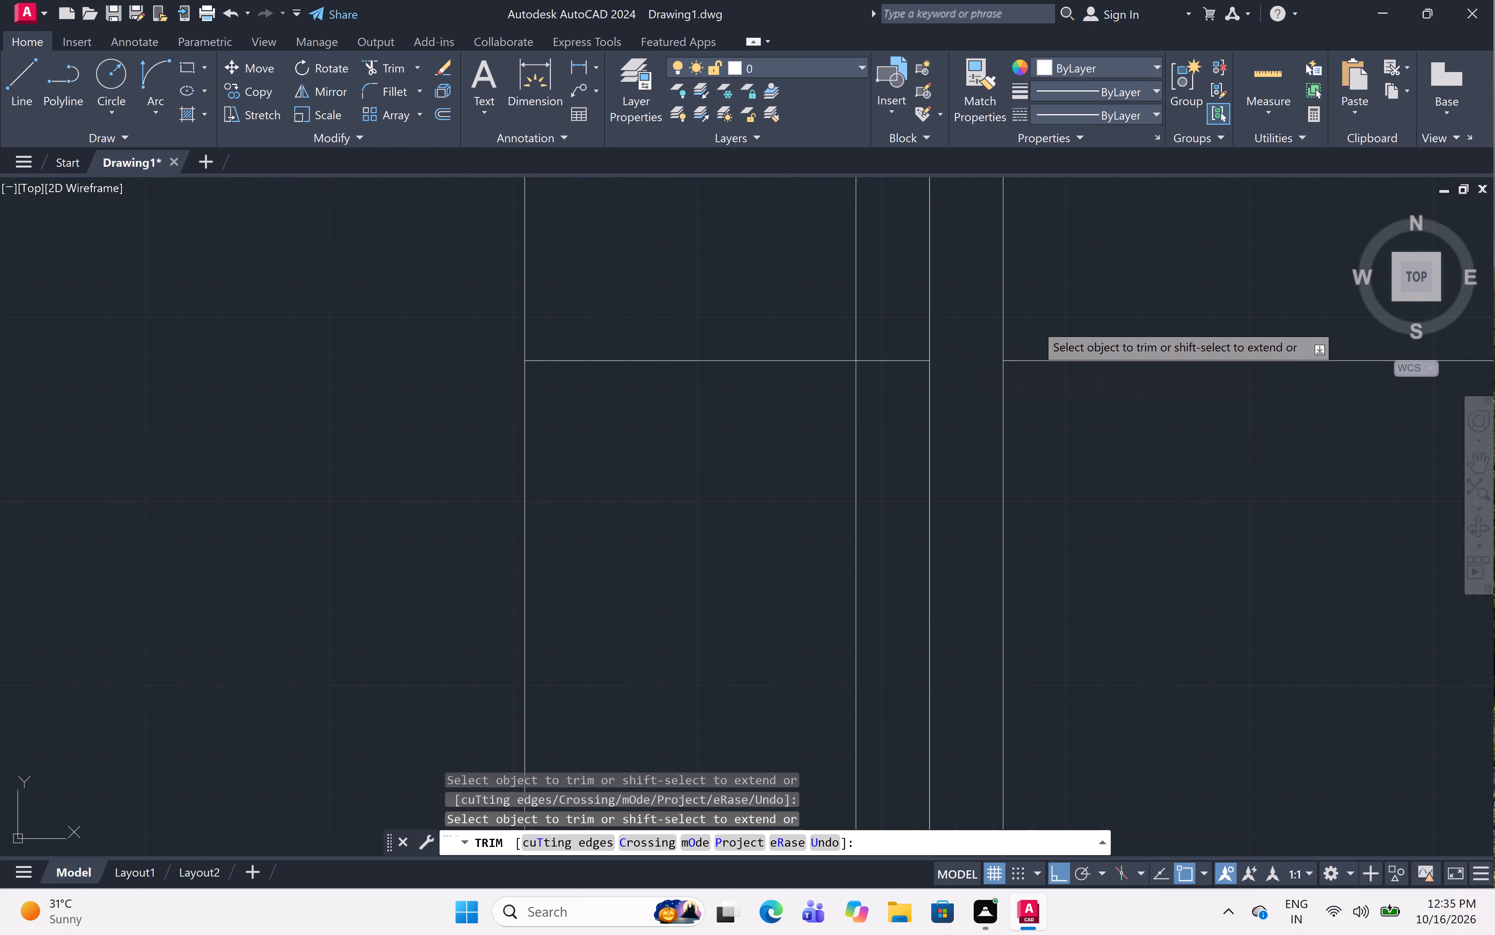
{"action": "scroll", "coordinate": [1036, 324], "scroll_direction": "down", "scroll_amount": 6}
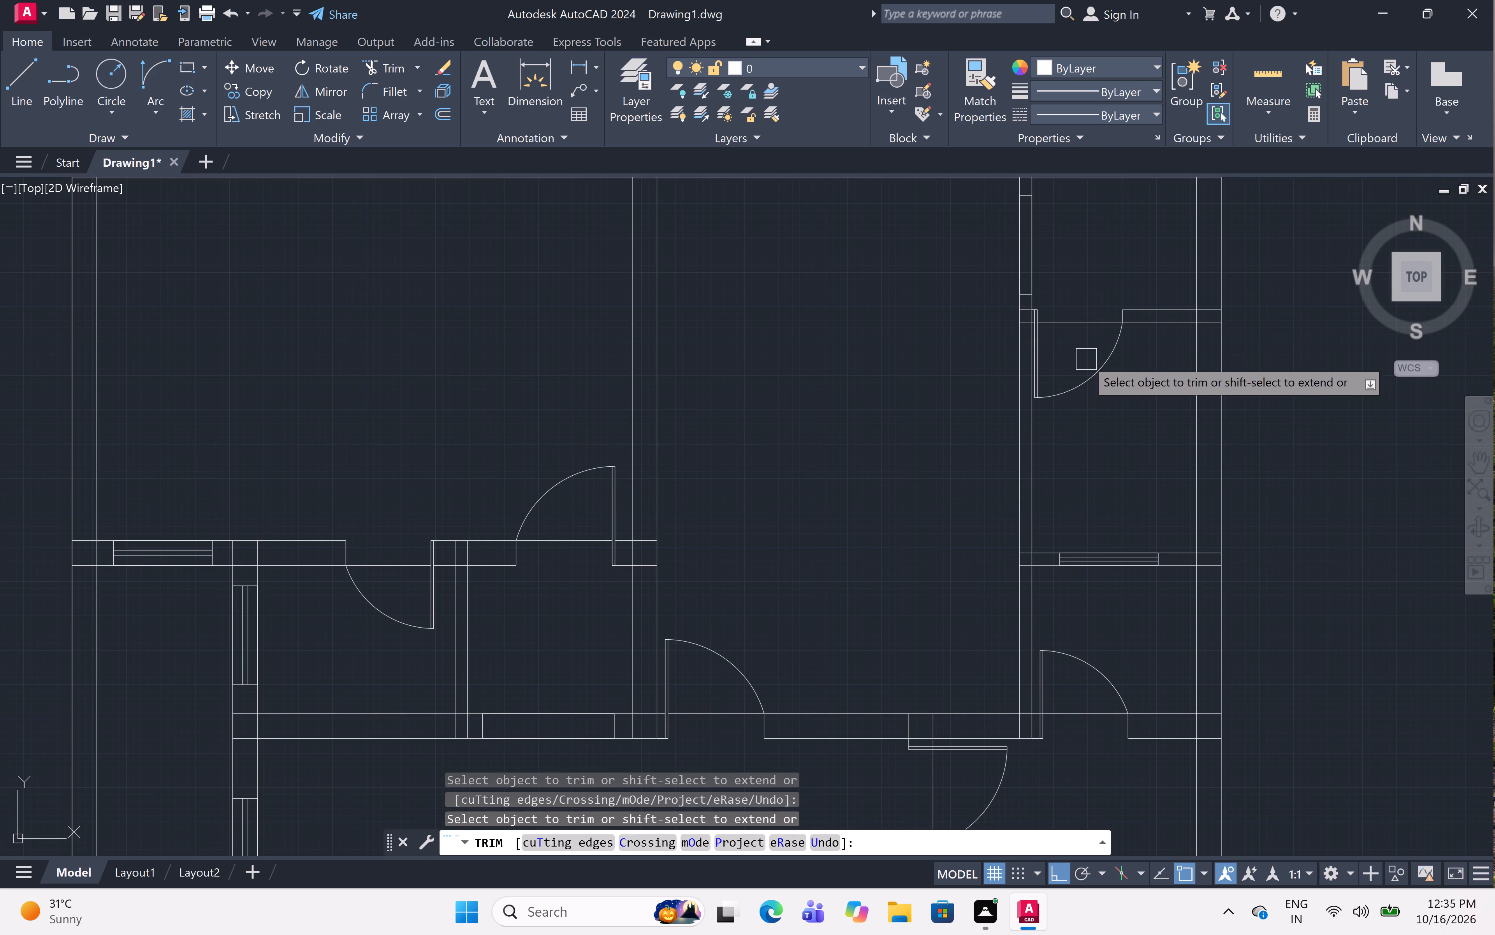
{"action": "scroll", "coordinate": [1086, 359], "scroll_direction": "down", "scroll_amount": 2}
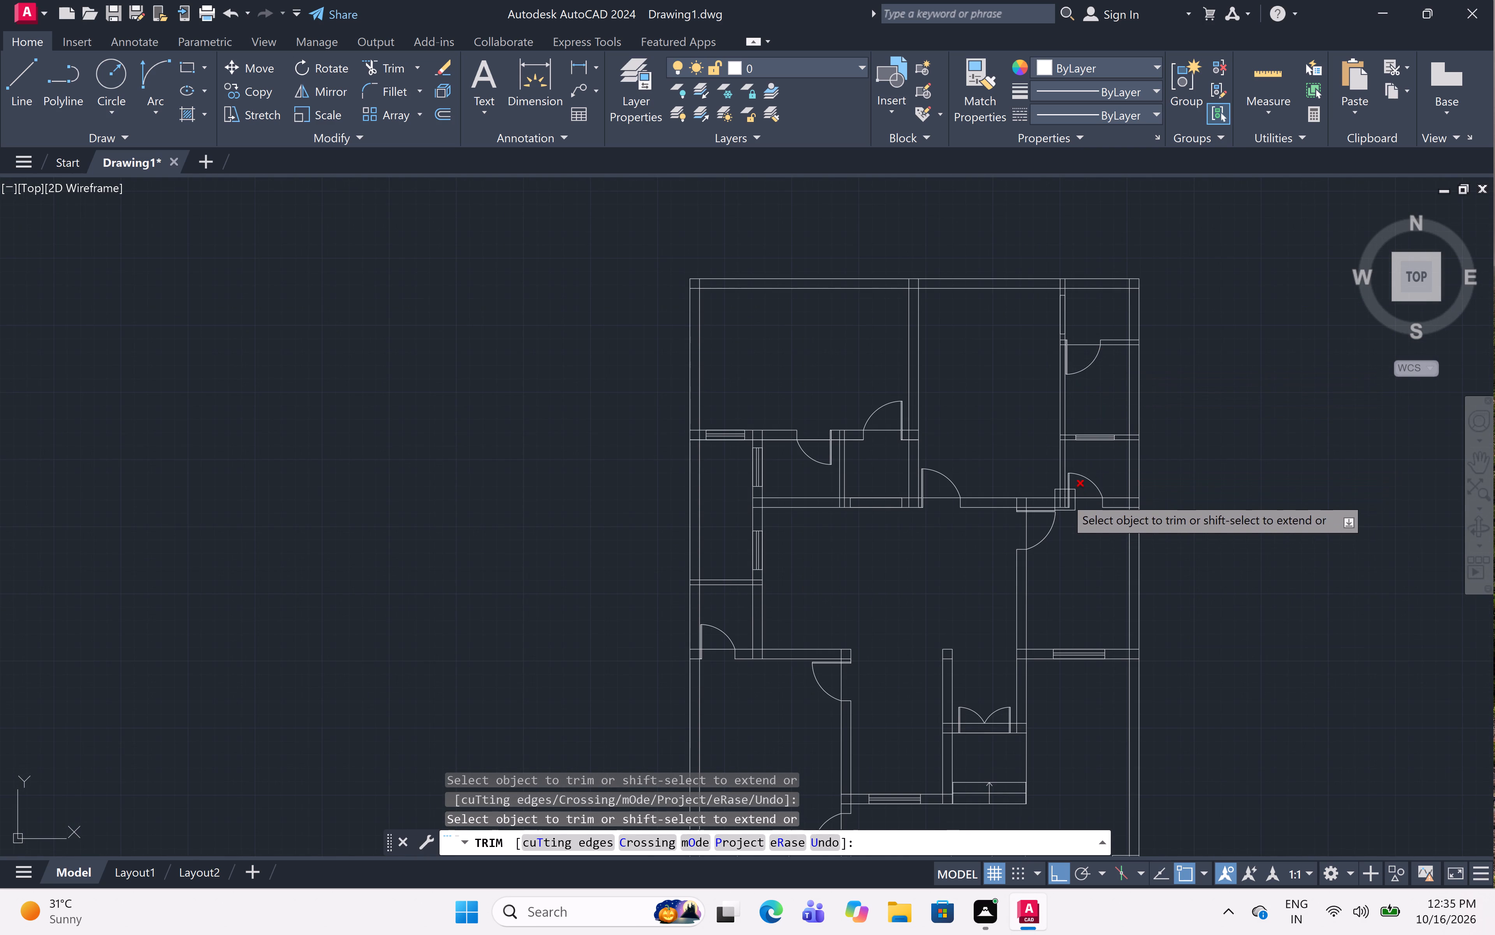
{"action": "scroll", "coordinate": [1066, 494], "scroll_direction": "up", "scroll_amount": 9}
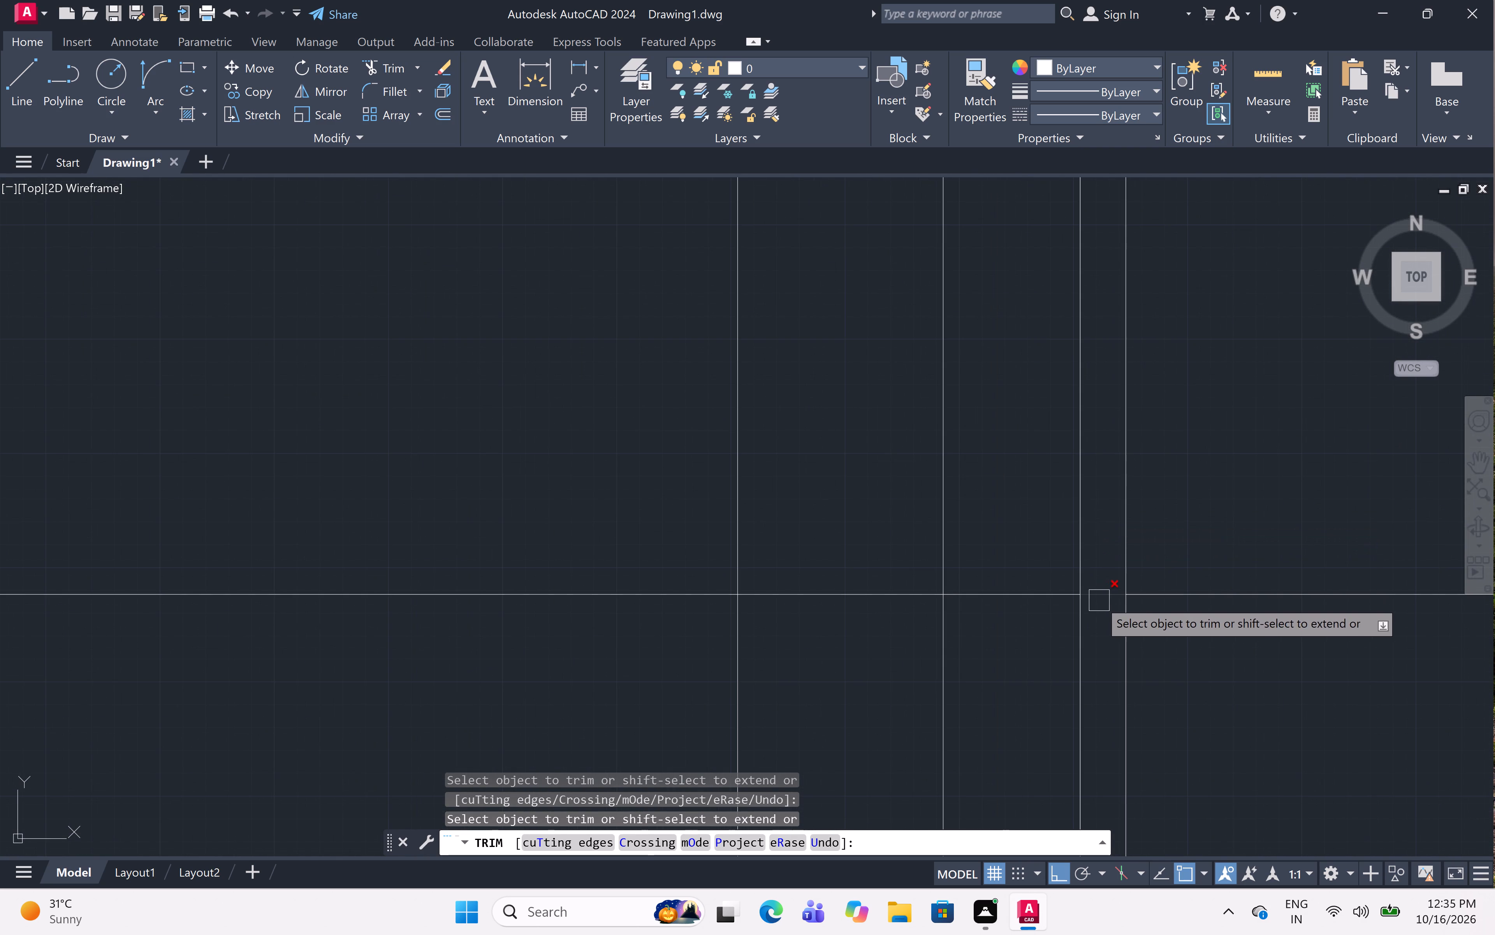
{"action": "left_click", "coordinate": [1099, 600]}
Trim the wall line crossing between the leaf thickness lines of the door in the central hall's right wall.
{"action": "scroll", "coordinate": [924, 331], "scroll_direction": "down", "scroll_amount": 9}
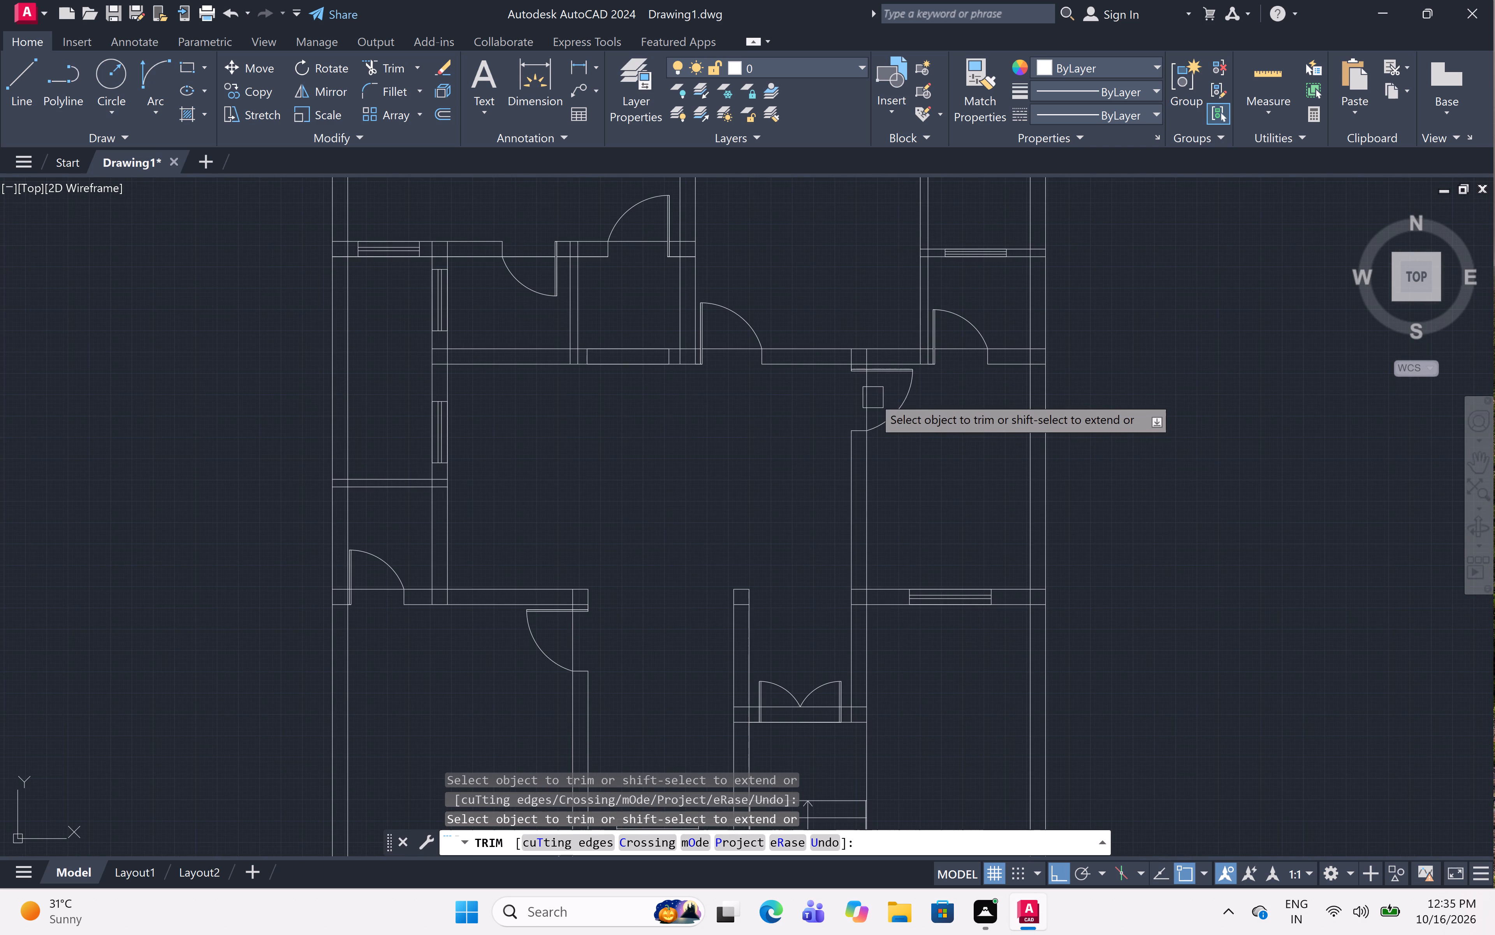
{"action": "scroll", "coordinate": [866, 374], "scroll_direction": "up", "scroll_amount": 6}
{"action": "scroll", "coordinate": [875, 325], "scroll_direction": "up", "scroll_amount": 3}
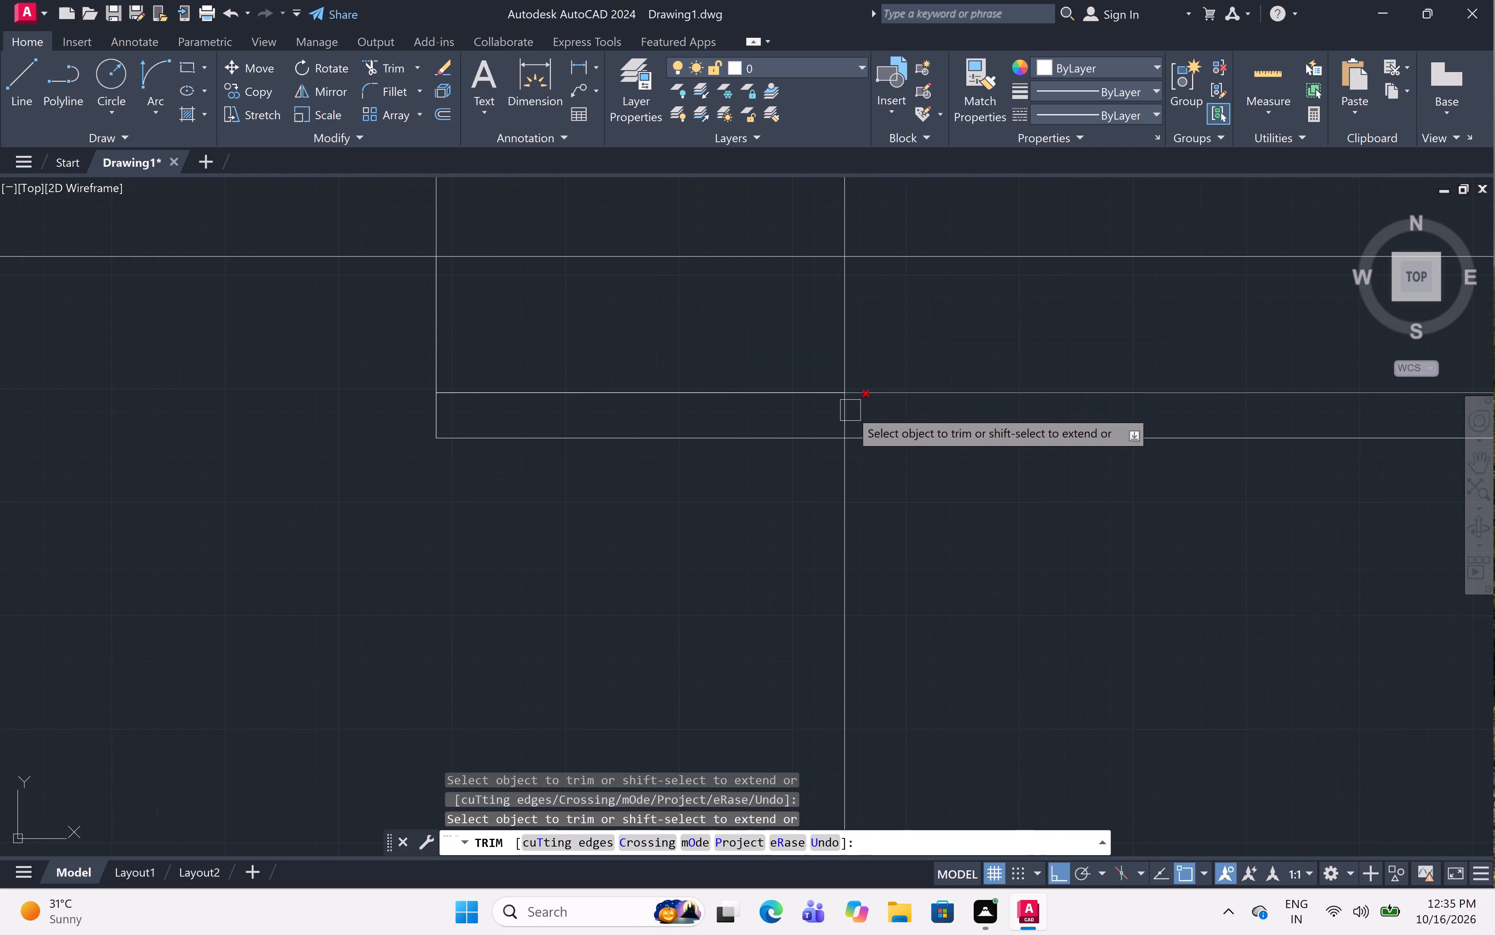
{"action": "left_click", "coordinate": [850, 410]}
Trim the wall line crossing between the thickness lines of both leaves of the double door above the steps.
{"action": "scroll", "coordinate": [777, 442], "scroll_direction": "down", "scroll_amount": 7}
{"action": "scroll", "coordinate": [774, 510], "scroll_direction": "down", "scroll_amount": 3}
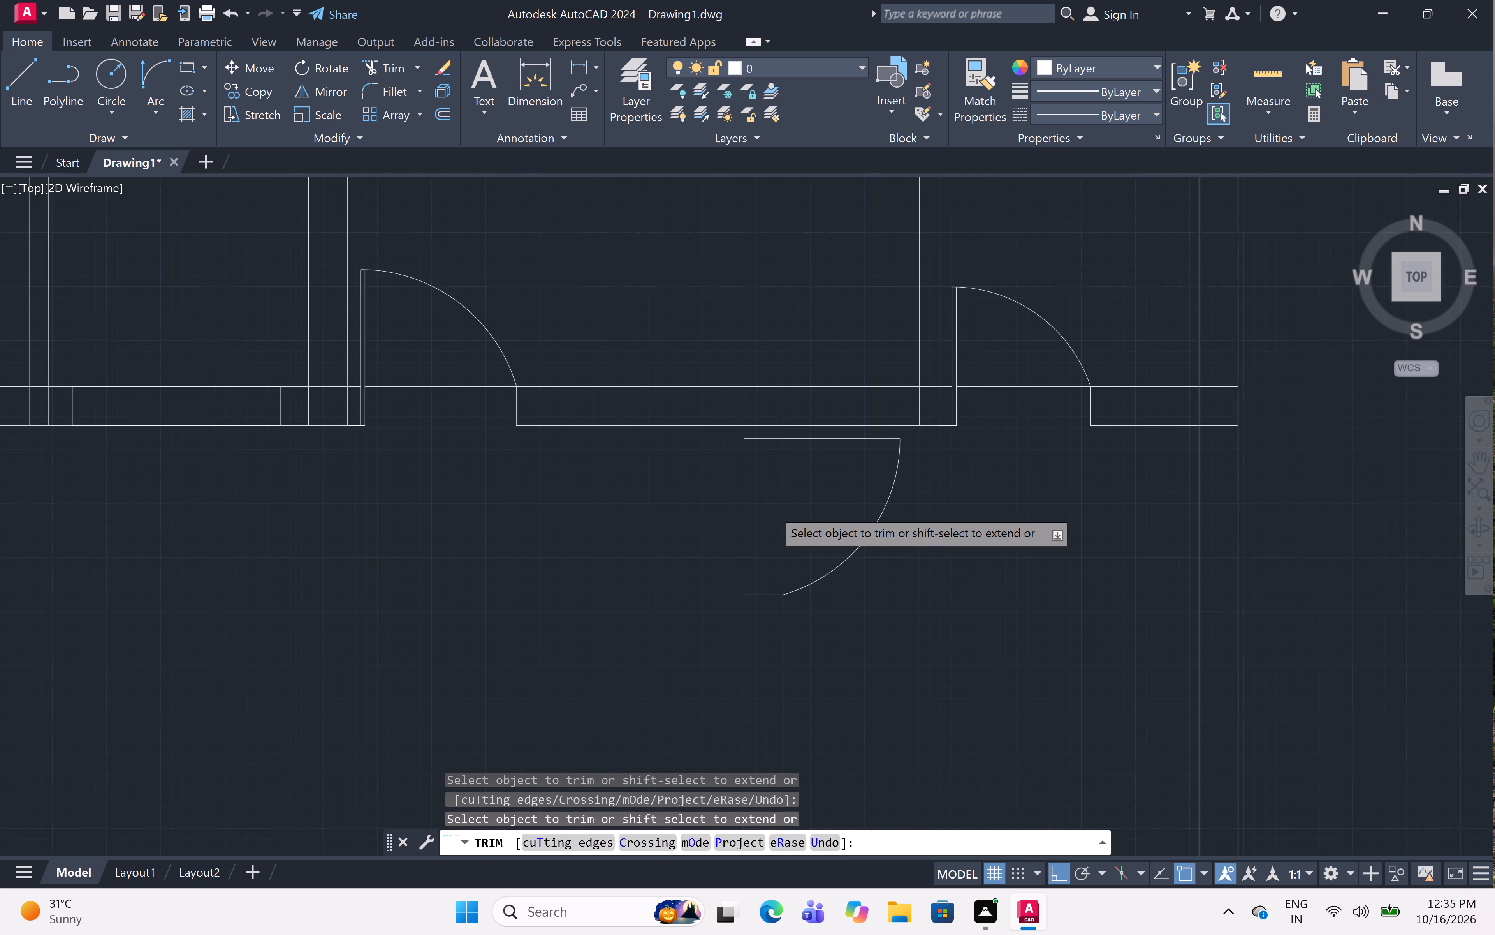
{"action": "scroll", "coordinate": [725, 706], "scroll_direction": "up", "scroll_amount": 6}
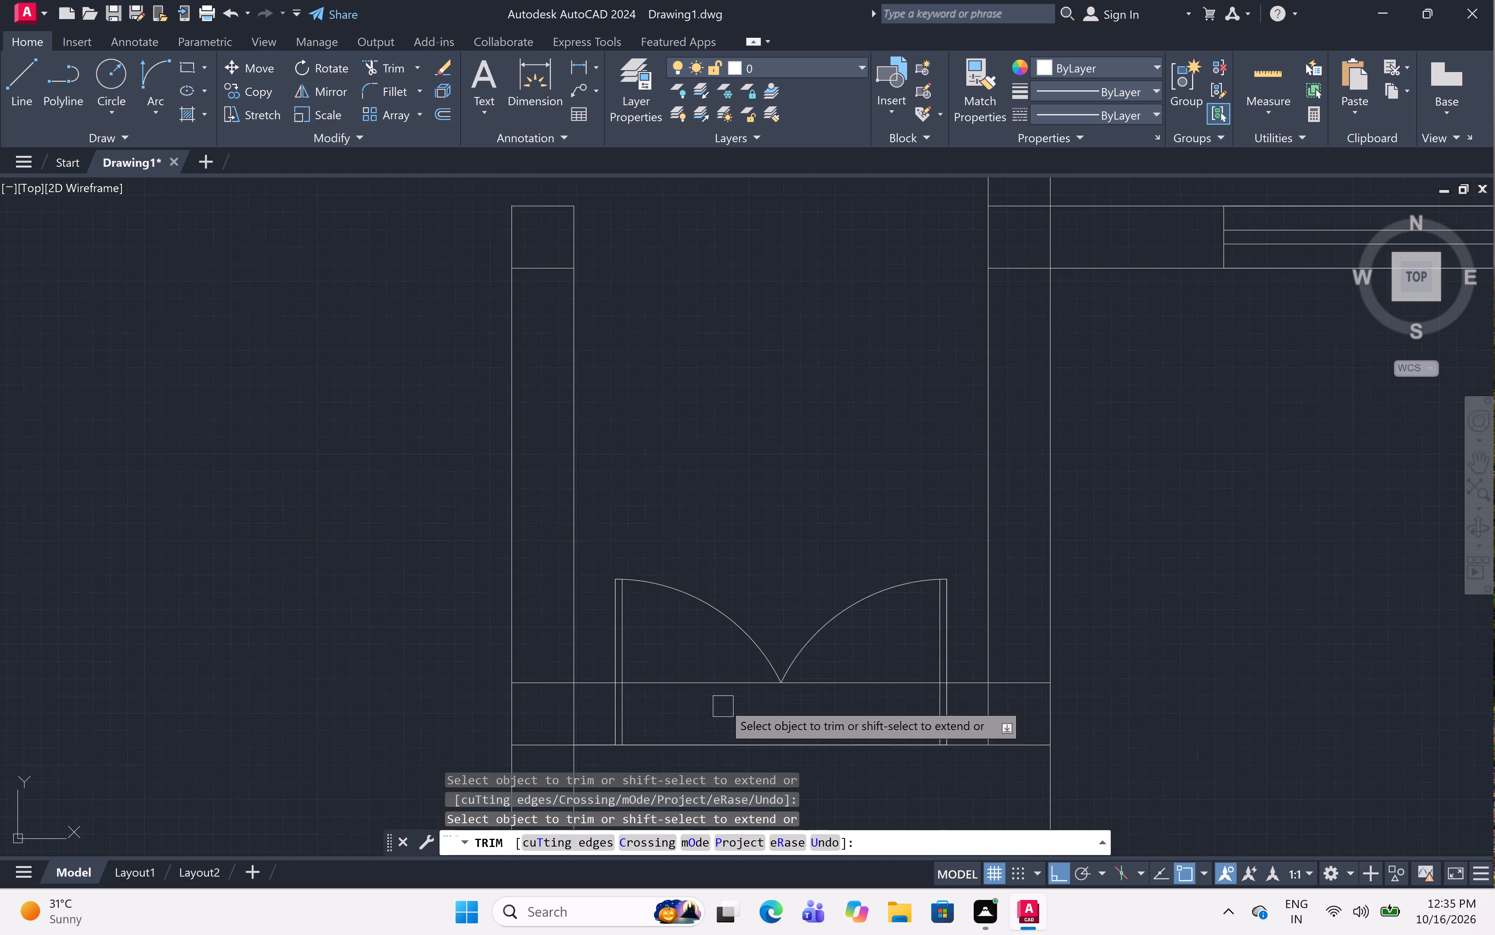
{"action": "scroll", "coordinate": [551, 666], "scroll_direction": "up", "scroll_amount": 4}
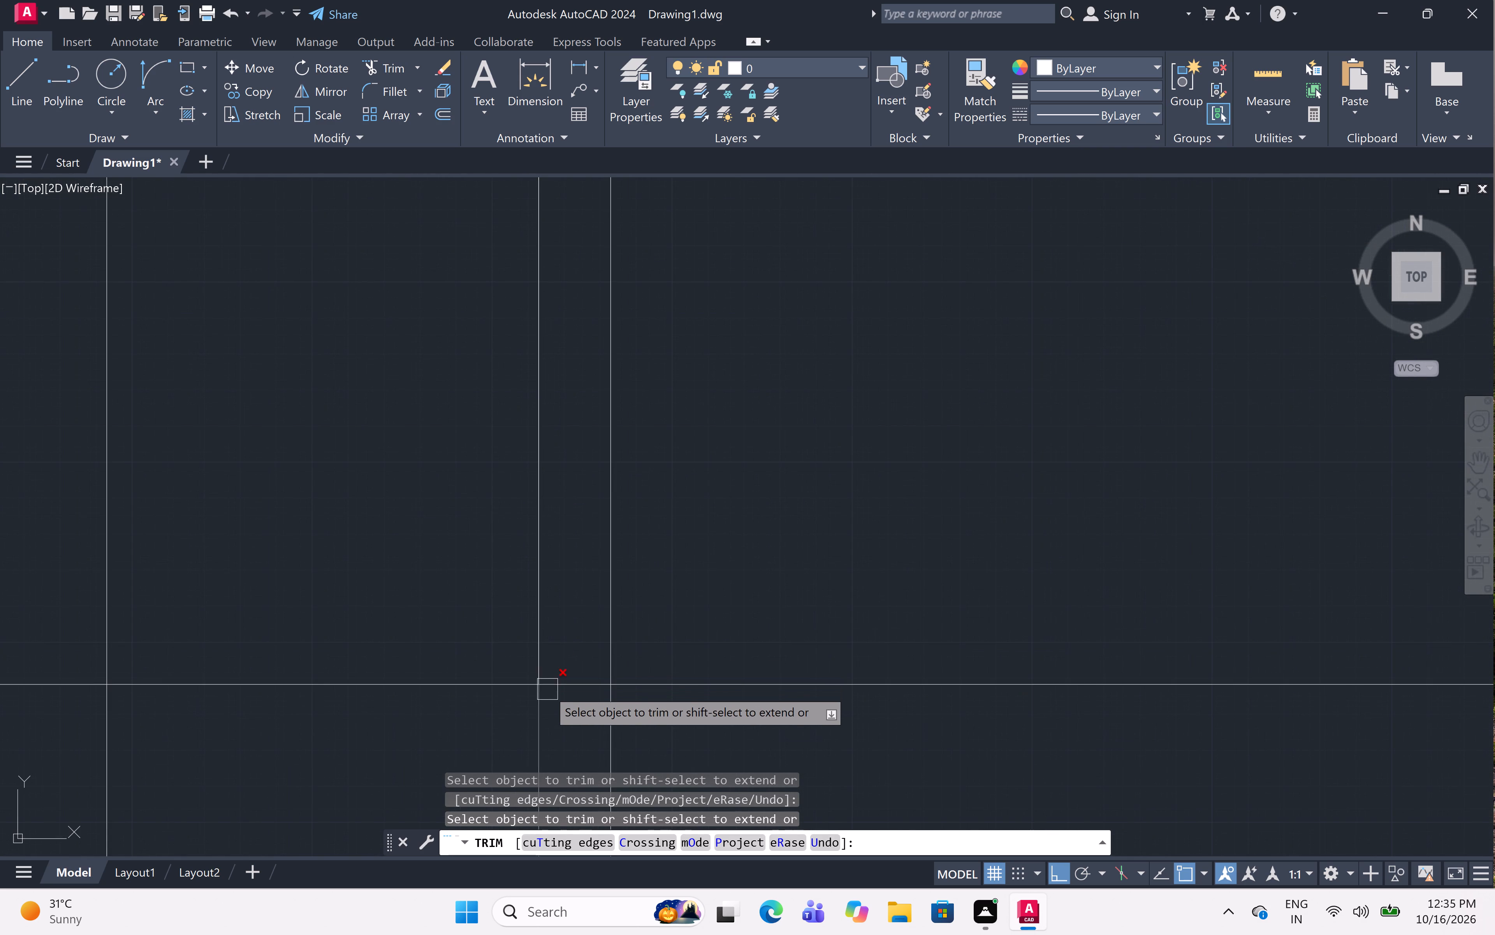
{"action": "left_click", "coordinate": [560, 684]}
{"action": "scroll", "coordinate": [675, 492], "scroll_direction": "down", "scroll_amount": 6}
{"action": "scroll", "coordinate": [898, 548], "scroll_direction": "down", "scroll_amount": 2}
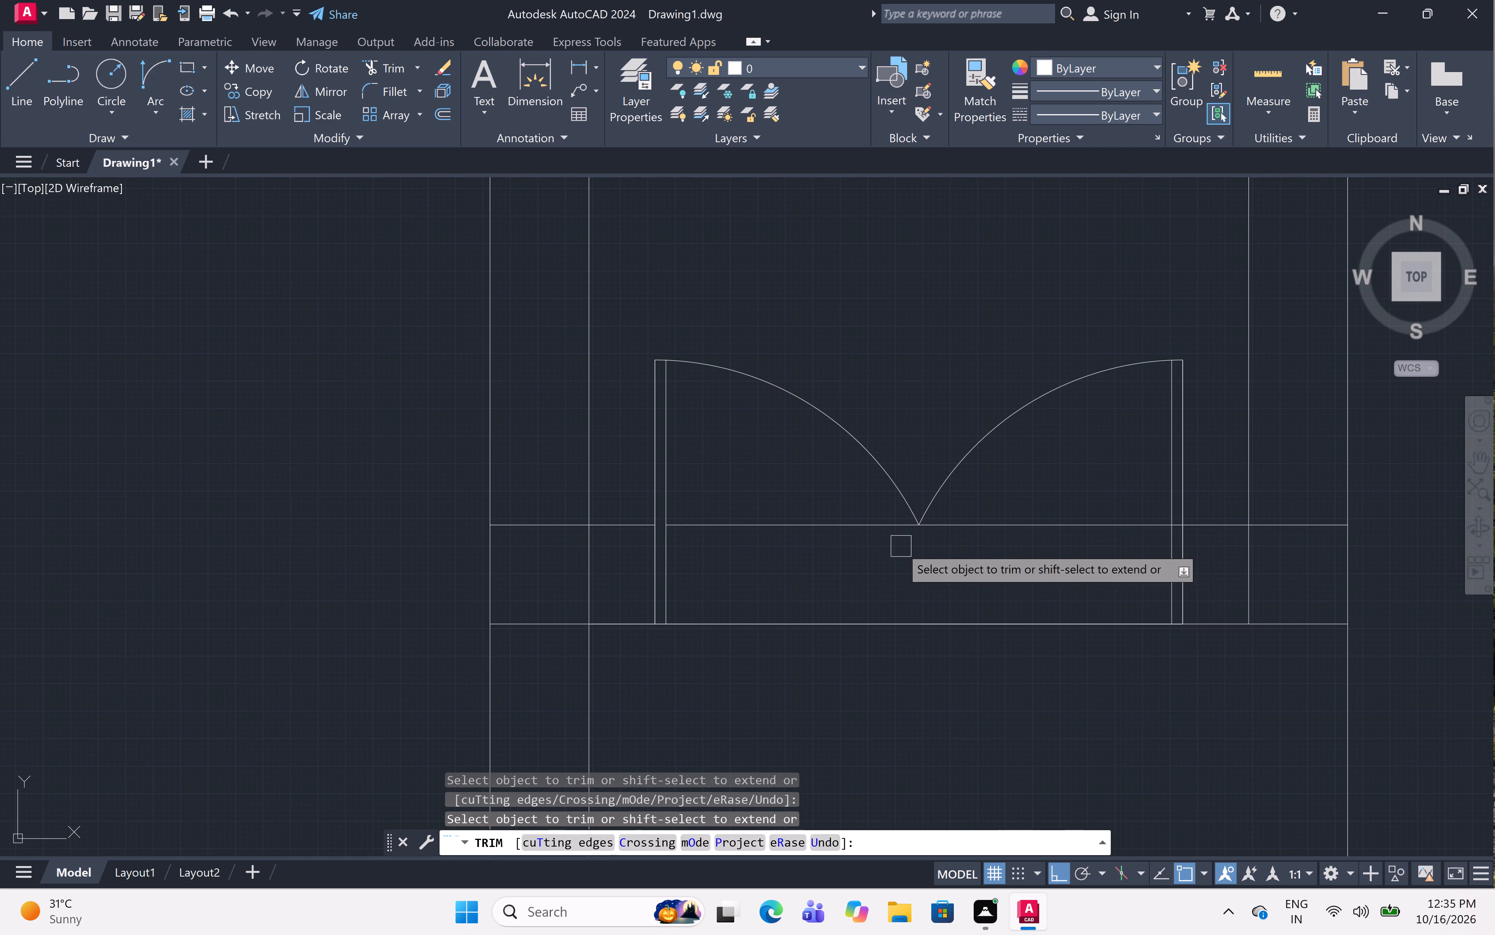
{"action": "scroll", "coordinate": [996, 538], "scroll_direction": "up", "scroll_amount": 5}
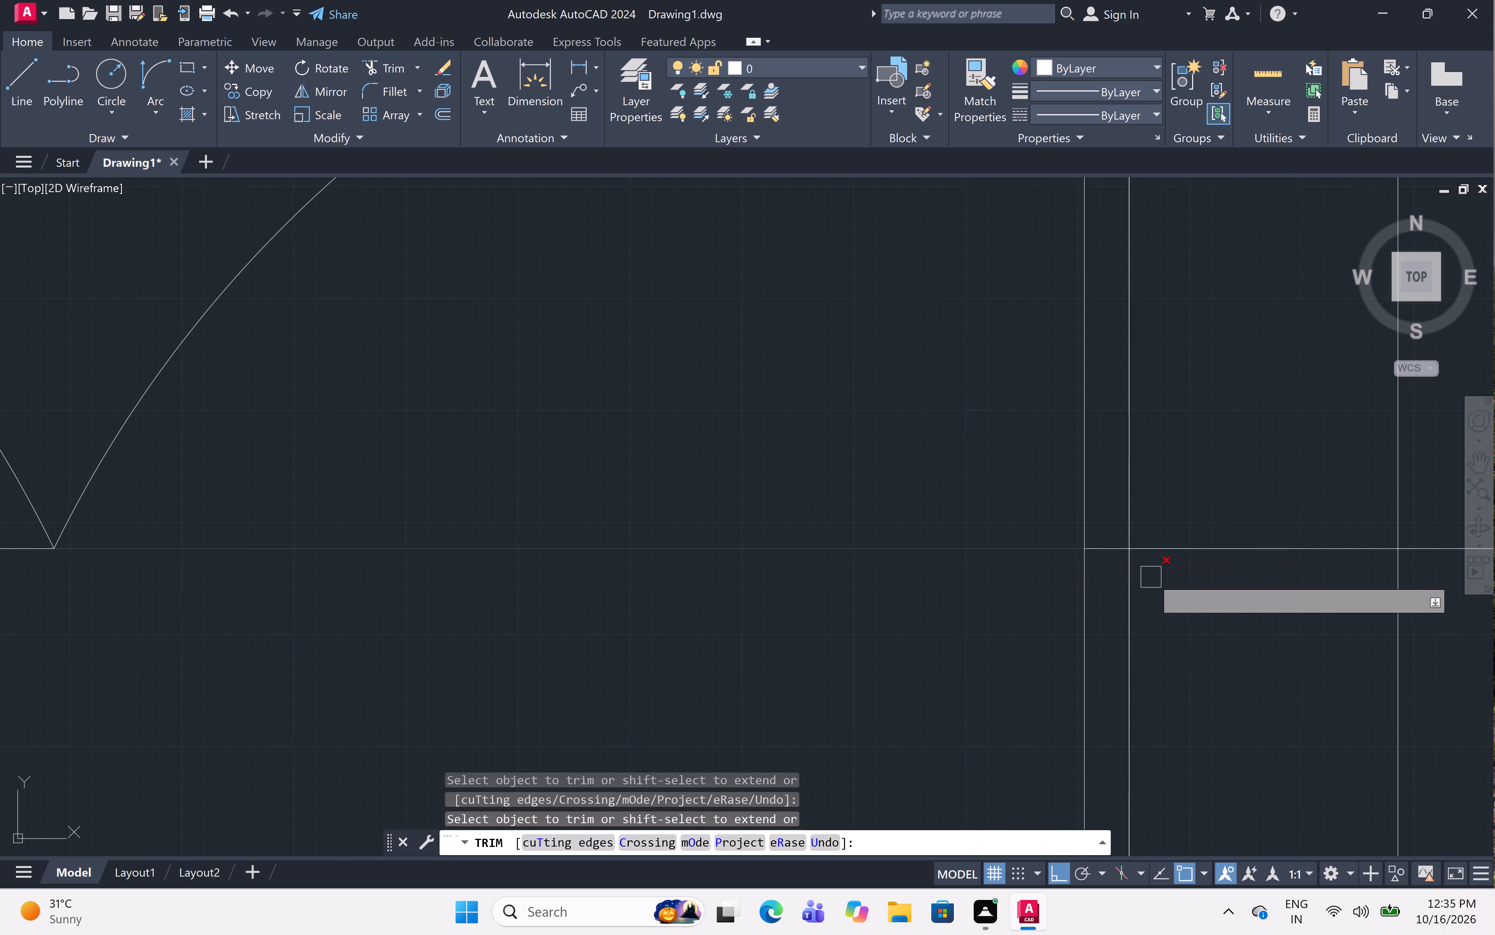
{"action": "left_click_drag", "start_coordinate": [1098, 549], "coordinate": [1098, 552]}
Trim the wall line crossing between the leaf thickness lines of the lower door in the bottom-left room's right wall.
{"action": "scroll", "coordinate": [1000, 479], "scroll_direction": "down", "scroll_amount": 3}
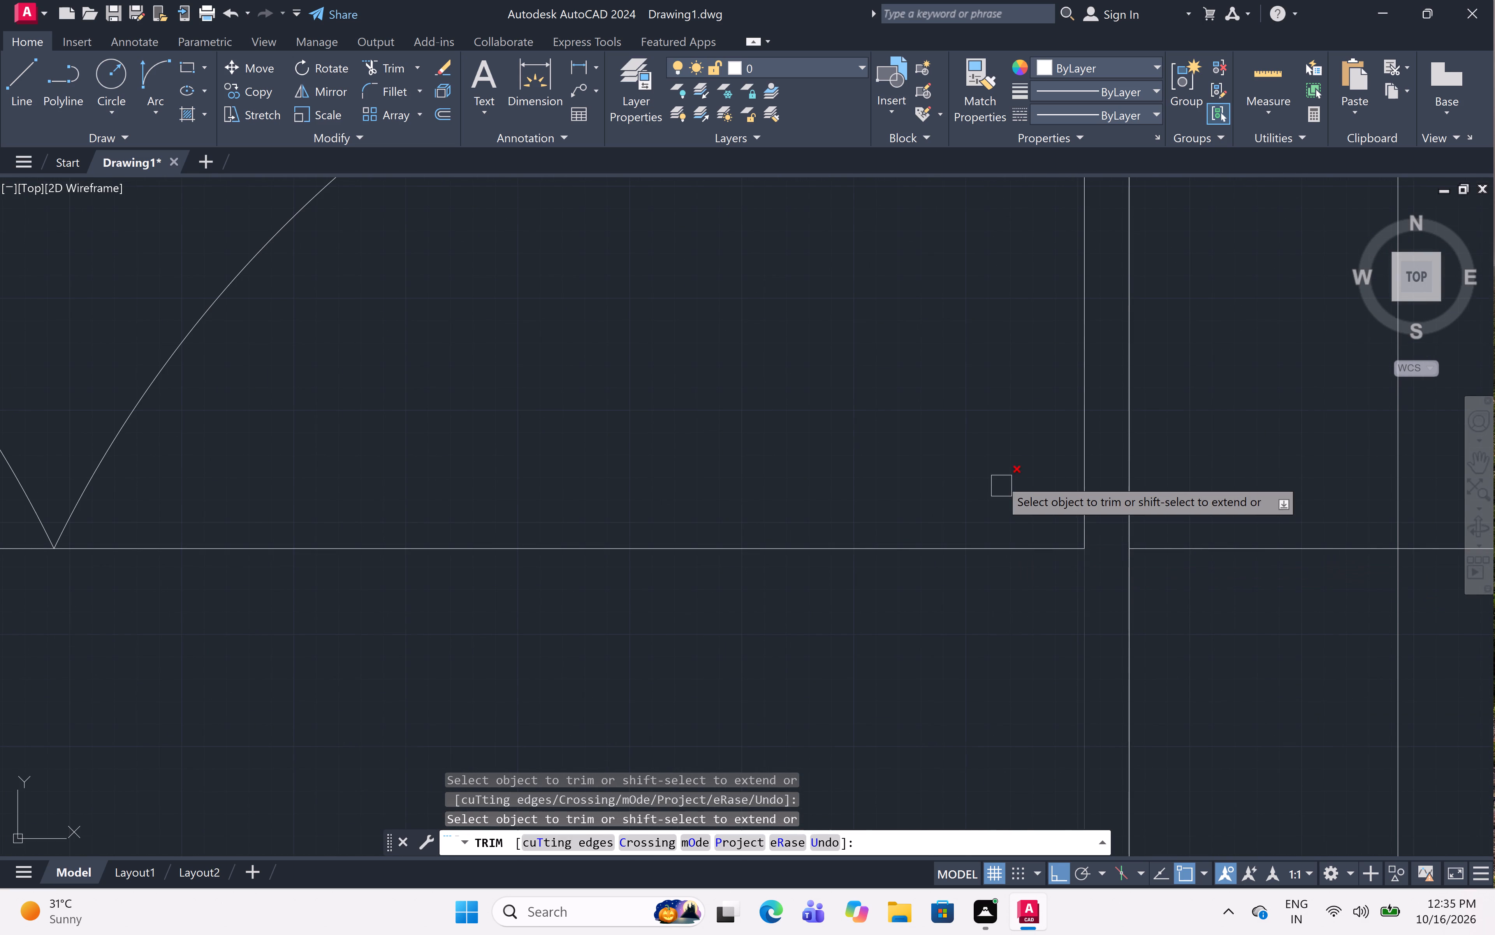
{"action": "scroll", "coordinate": [1000, 479], "scroll_direction": "down", "scroll_amount": 3}
{"action": "scroll", "coordinate": [954, 561], "scroll_direction": "down", "scroll_amount": 4}
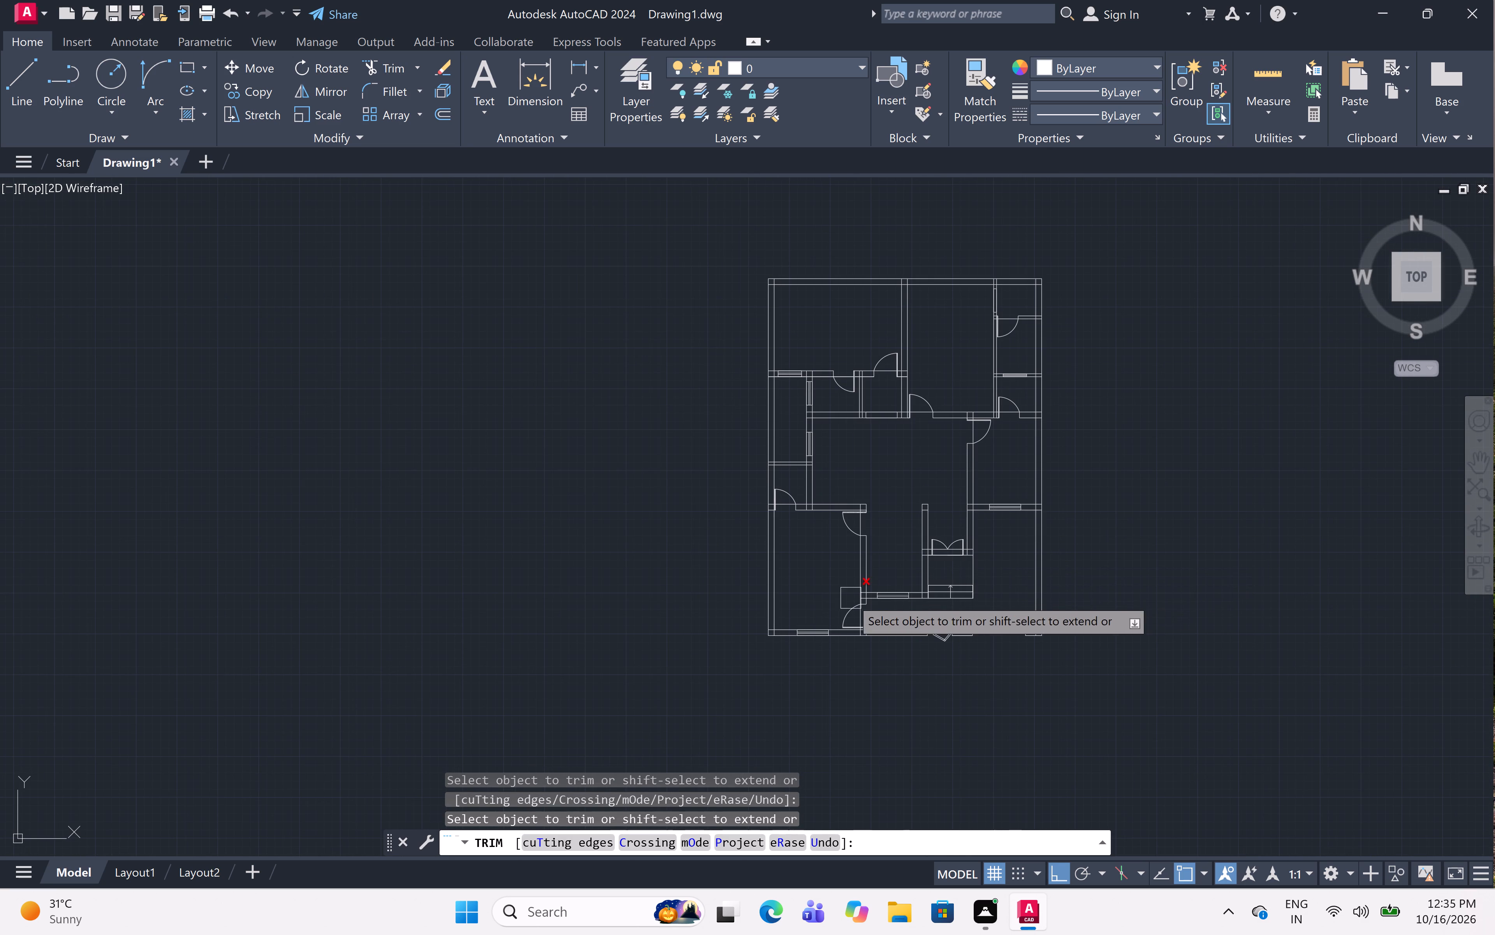
{"action": "scroll", "coordinate": [858, 626], "scroll_direction": "up", "scroll_amount": 6}
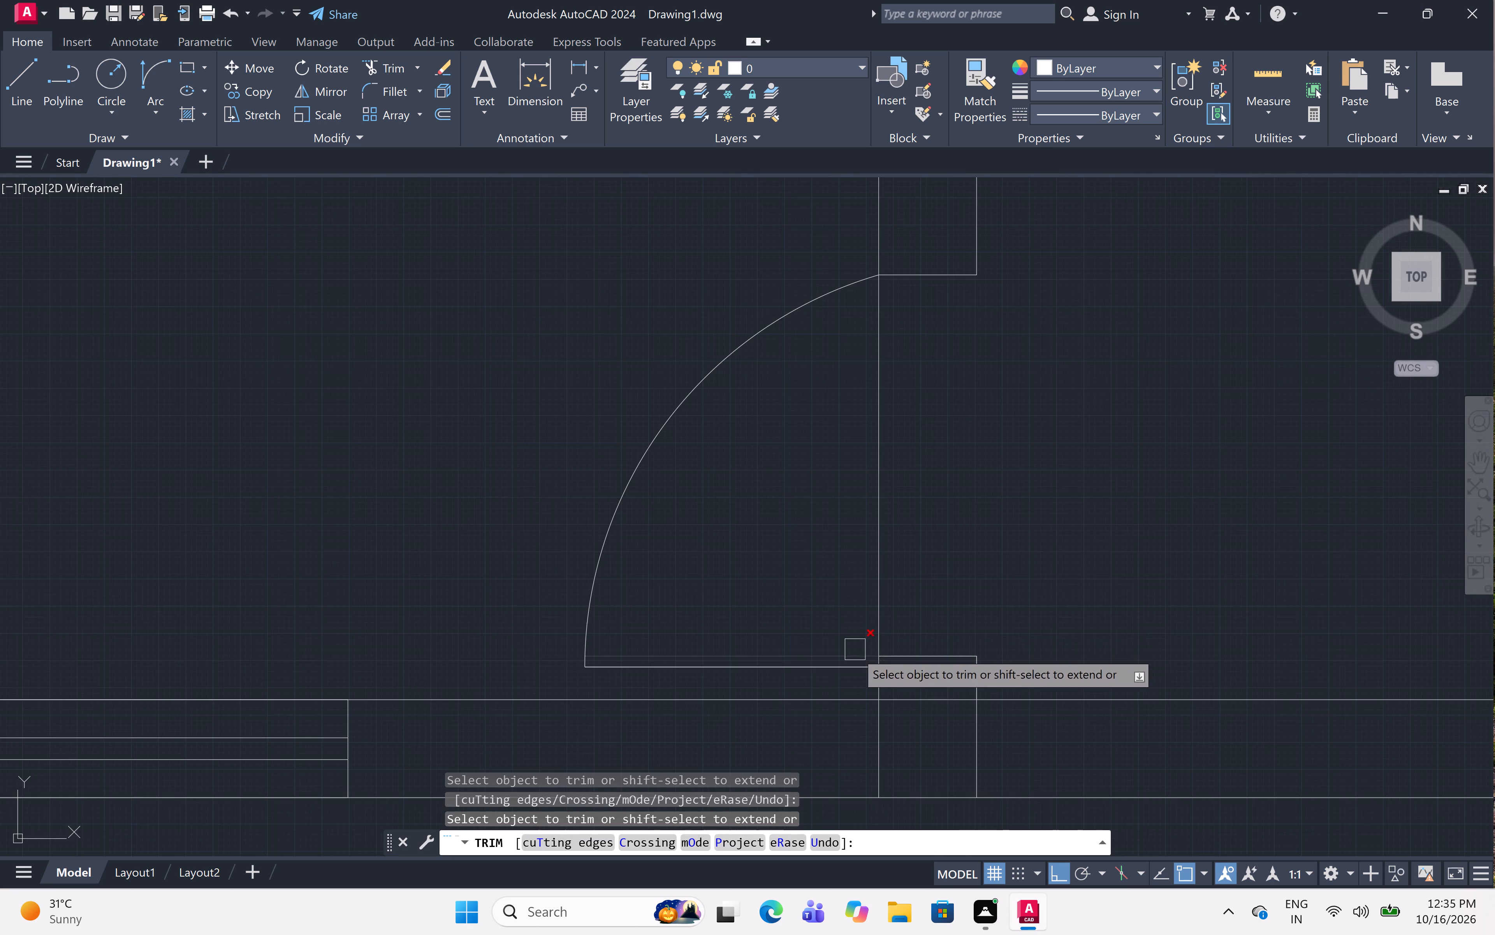
{"action": "scroll", "coordinate": [872, 665], "scroll_direction": "up", "scroll_amount": 4}
{"action": "left_click", "coordinate": [917, 659]}
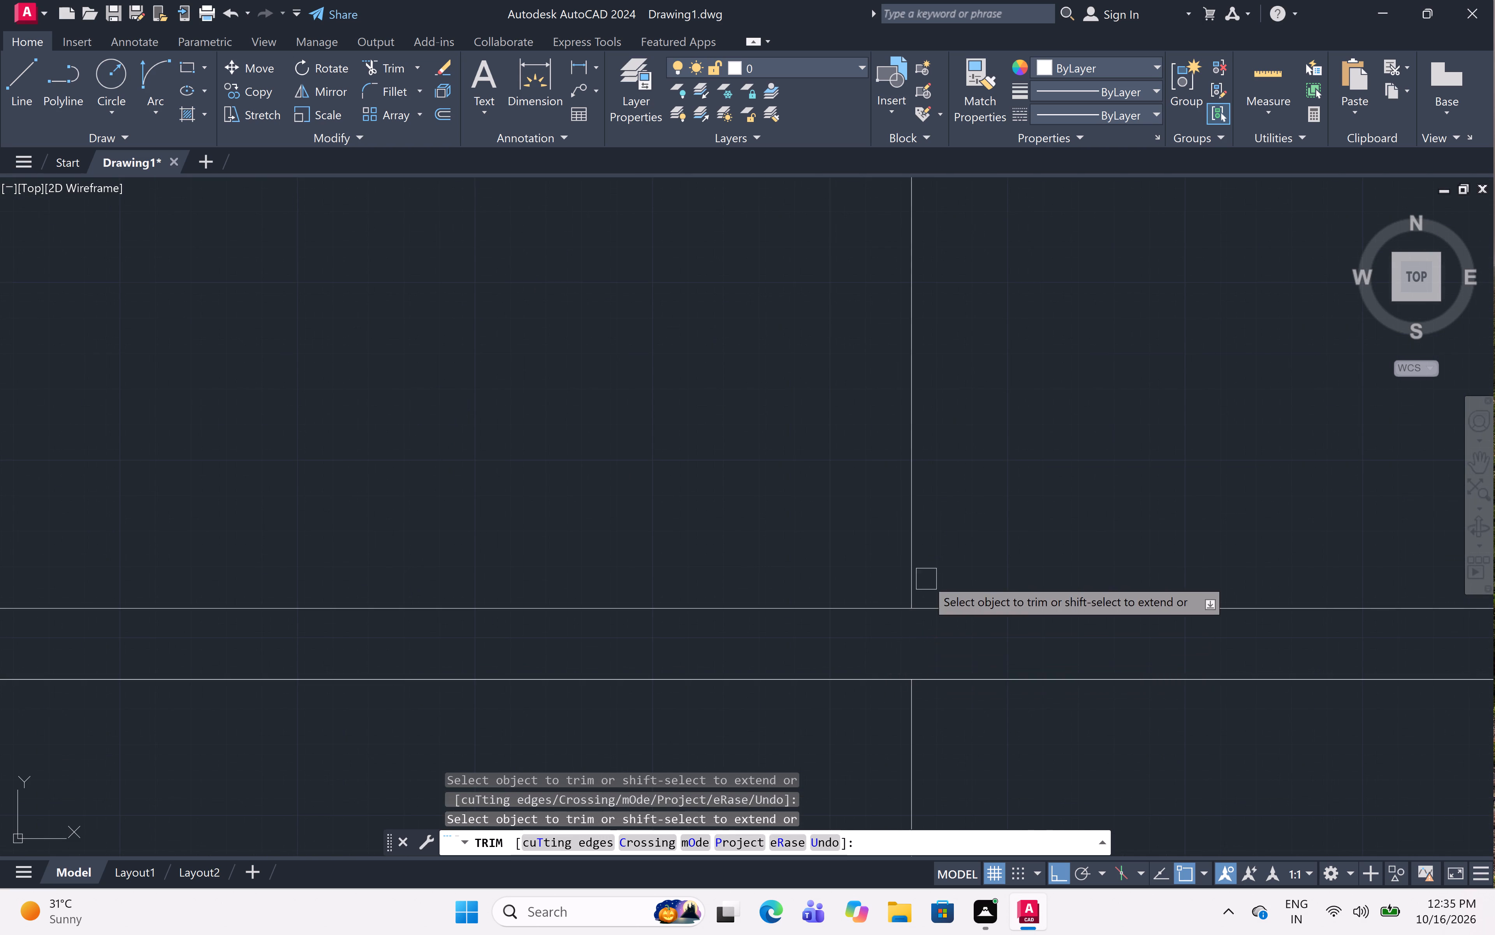
Trim the wall line crossing between the leaf thickness lines of the upper door in the bottom-left room's right wall.
{"action": "scroll", "coordinate": [926, 578], "scroll_direction": "down", "scroll_amount": 5}
{"action": "scroll", "coordinate": [985, 495], "scroll_direction": "down", "scroll_amount": 2}
{"action": "scroll", "coordinate": [1056, 429], "scroll_direction": "down", "scroll_amount": 3}
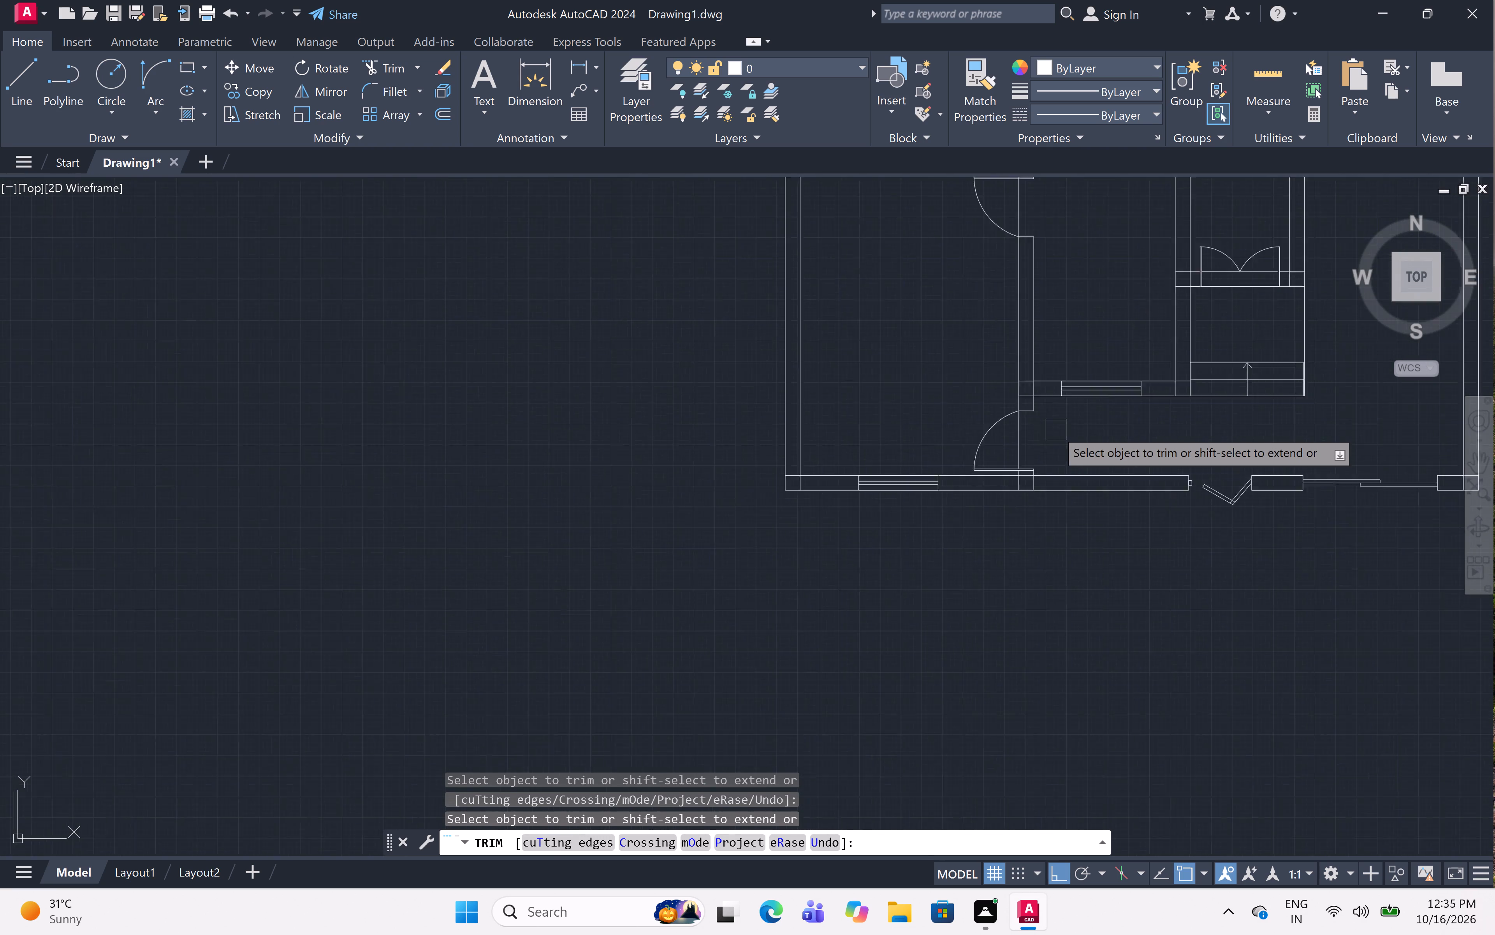
{"action": "scroll", "coordinate": [1056, 430], "scroll_direction": "down", "scroll_amount": 1}
{"action": "scroll", "coordinate": [1038, 323], "scroll_direction": "up", "scroll_amount": 5}
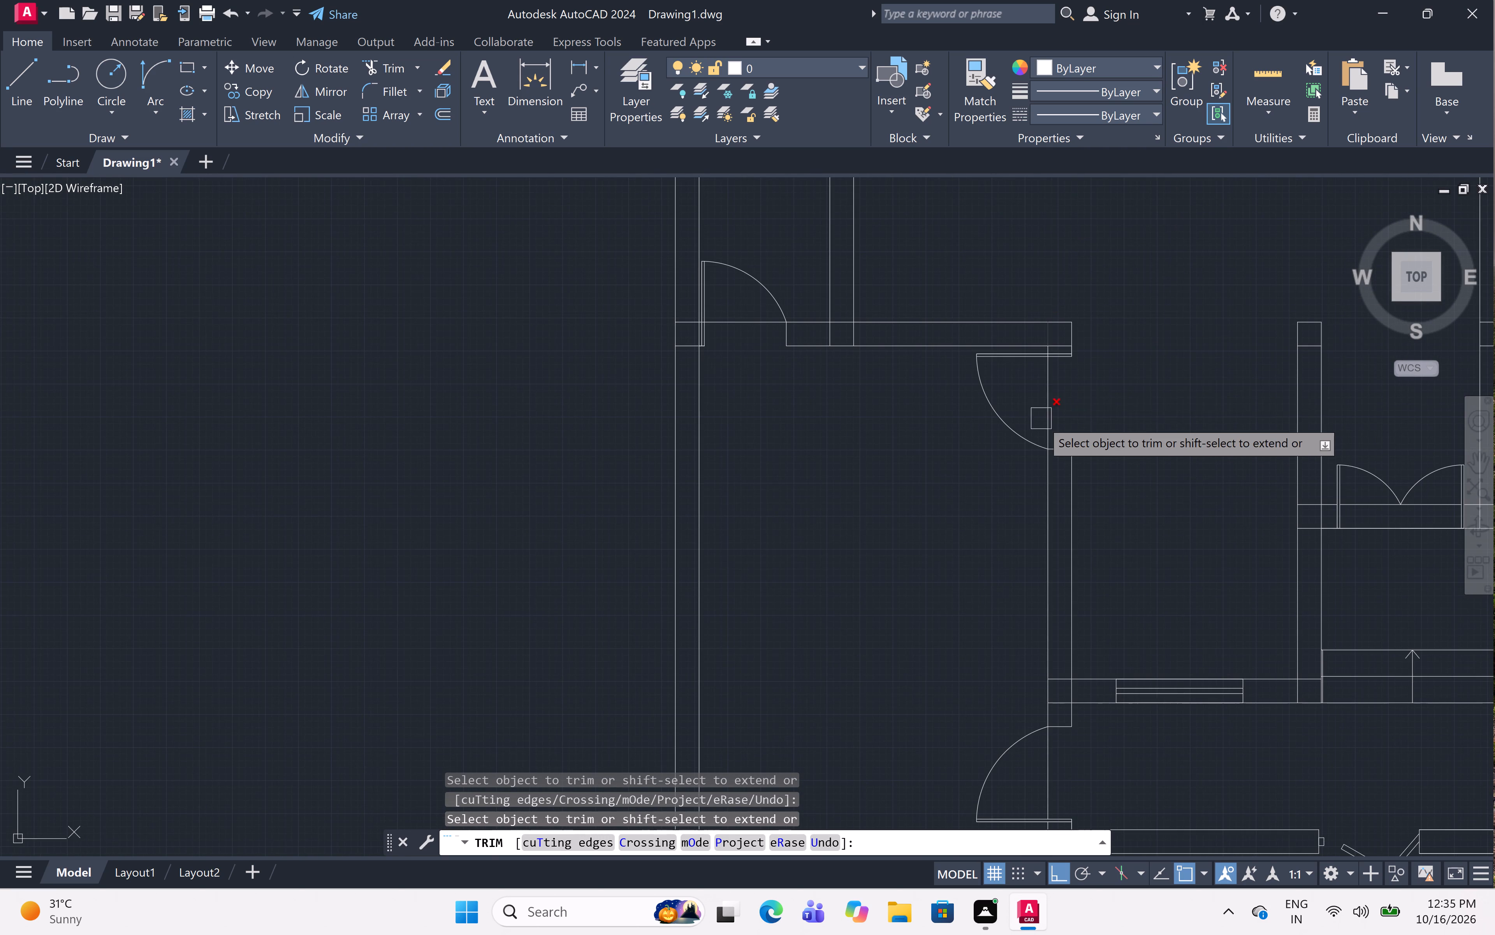
{"action": "scroll", "coordinate": [1038, 360], "scroll_direction": "up", "scroll_amount": 6}
{"action": "scroll", "coordinate": [1197, 273], "scroll_direction": "up", "scroll_amount": 2}
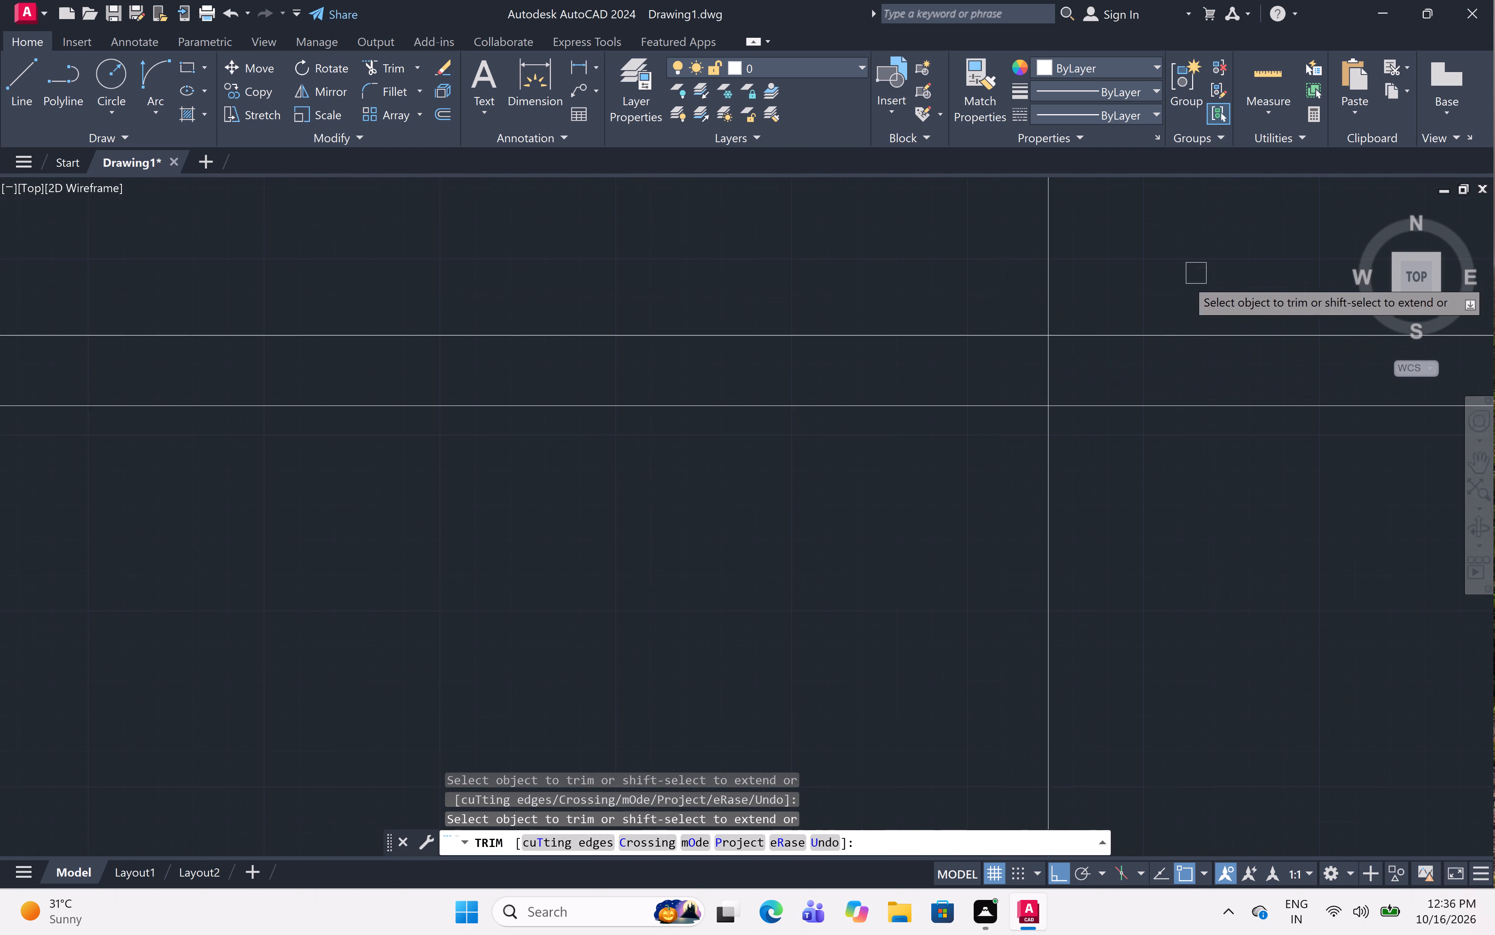
{"action": "left_click", "coordinate": [1043, 368]}
Trim the wall line crossing between the leaf thickness lines of the door between the small left room and the bottom-left room.
{"action": "scroll", "coordinate": [1026, 374], "scroll_direction": "down", "scroll_amount": 5}
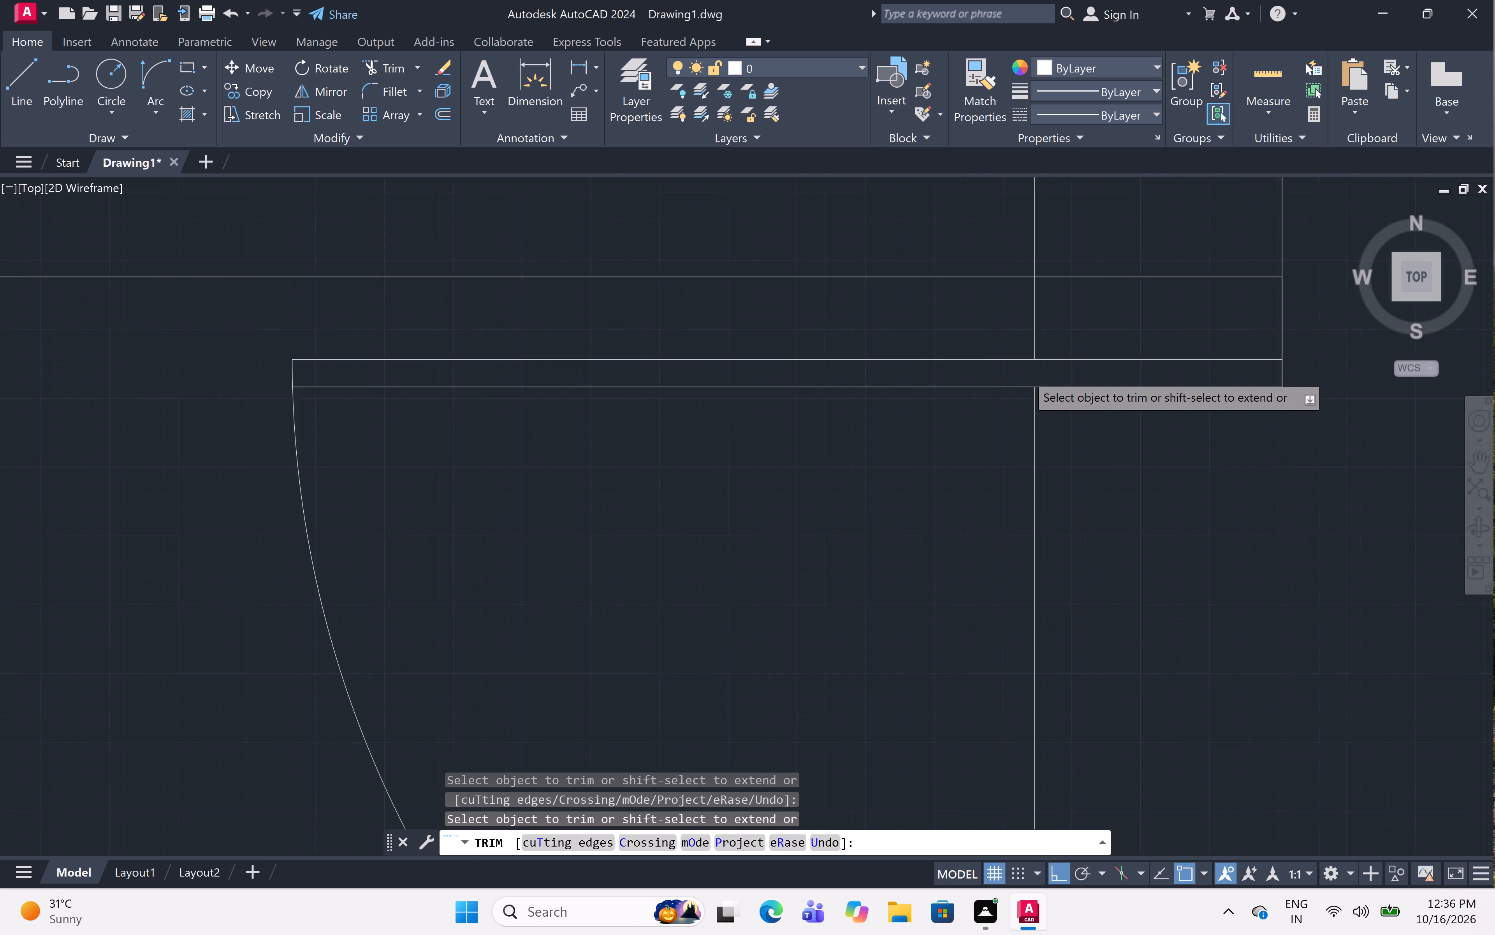
{"action": "scroll", "coordinate": [1025, 376], "scroll_direction": "down", "scroll_amount": 6}
{"action": "scroll", "coordinate": [939, 365], "scroll_direction": "up", "scroll_amount": 6}
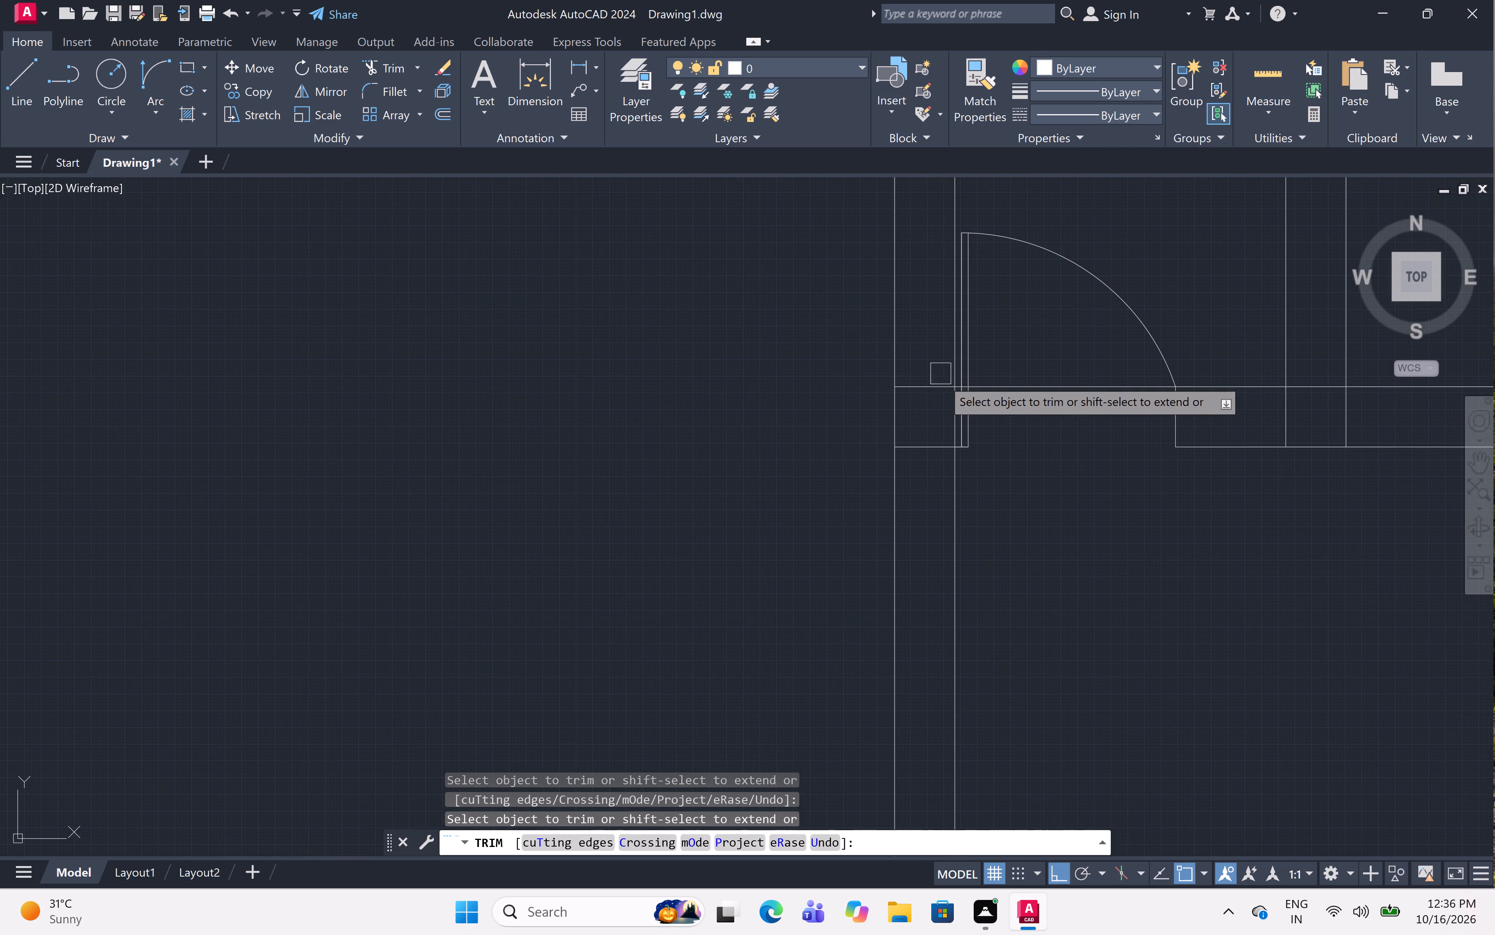
{"action": "scroll", "coordinate": [990, 399], "scroll_direction": "up", "scroll_amount": 2}
{"action": "scroll", "coordinate": [937, 367], "scroll_direction": "up", "scroll_amount": 3}
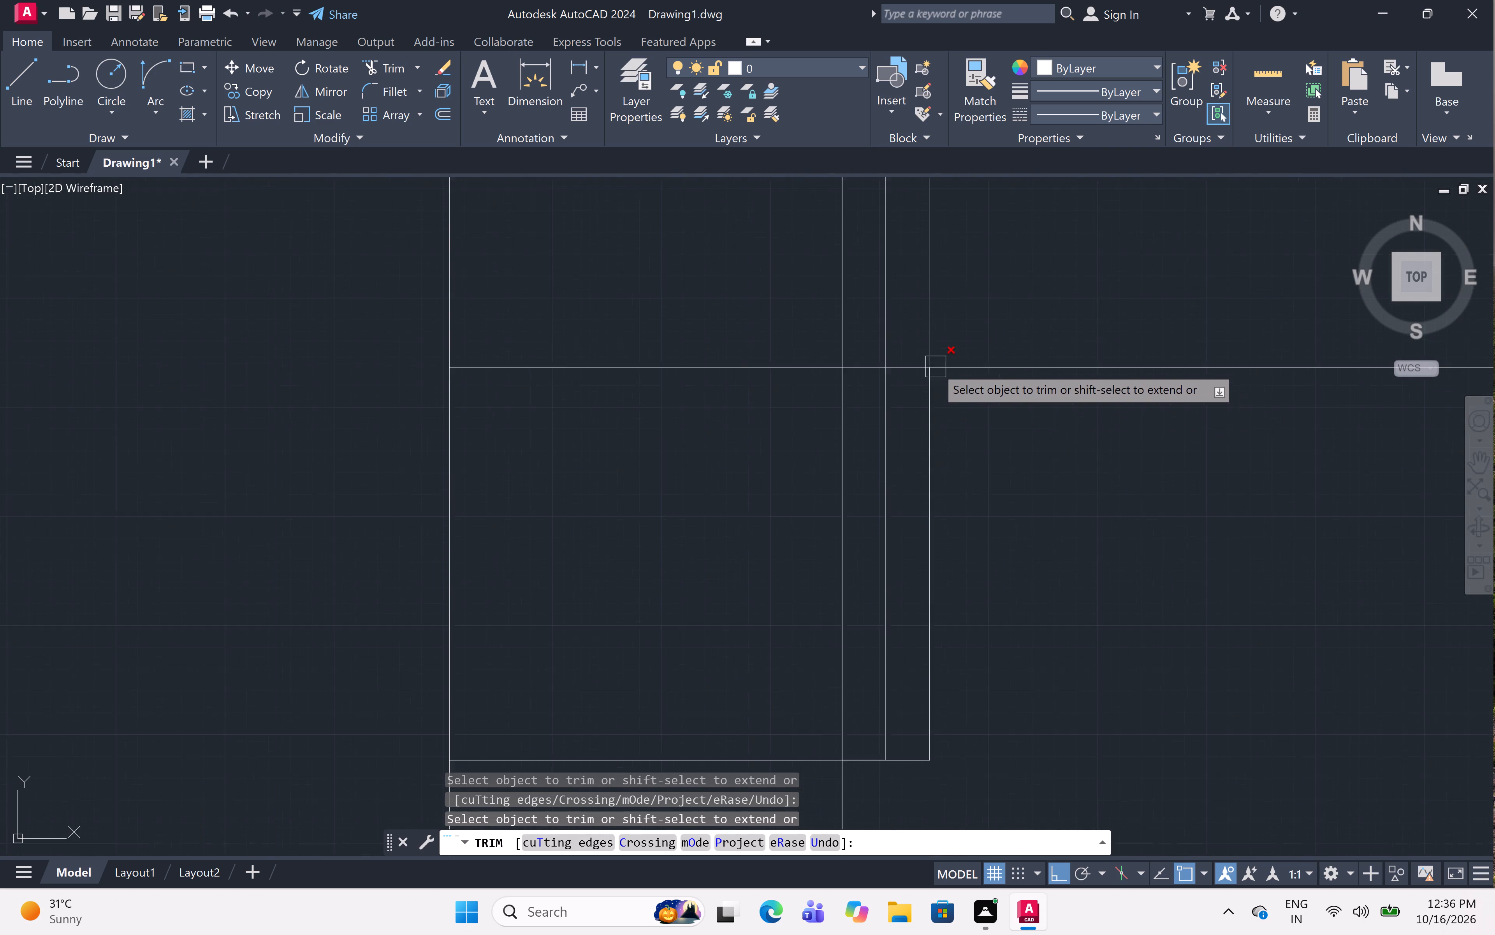
{"action": "left_click_drag", "start_coordinate": [888, 367], "coordinate": [891, 372]}
Check the doors and wall junctions across the floor plan for remaining lines to trim.
{"action": "scroll", "coordinate": [890, 384], "scroll_direction": "down", "scroll_amount": 7}
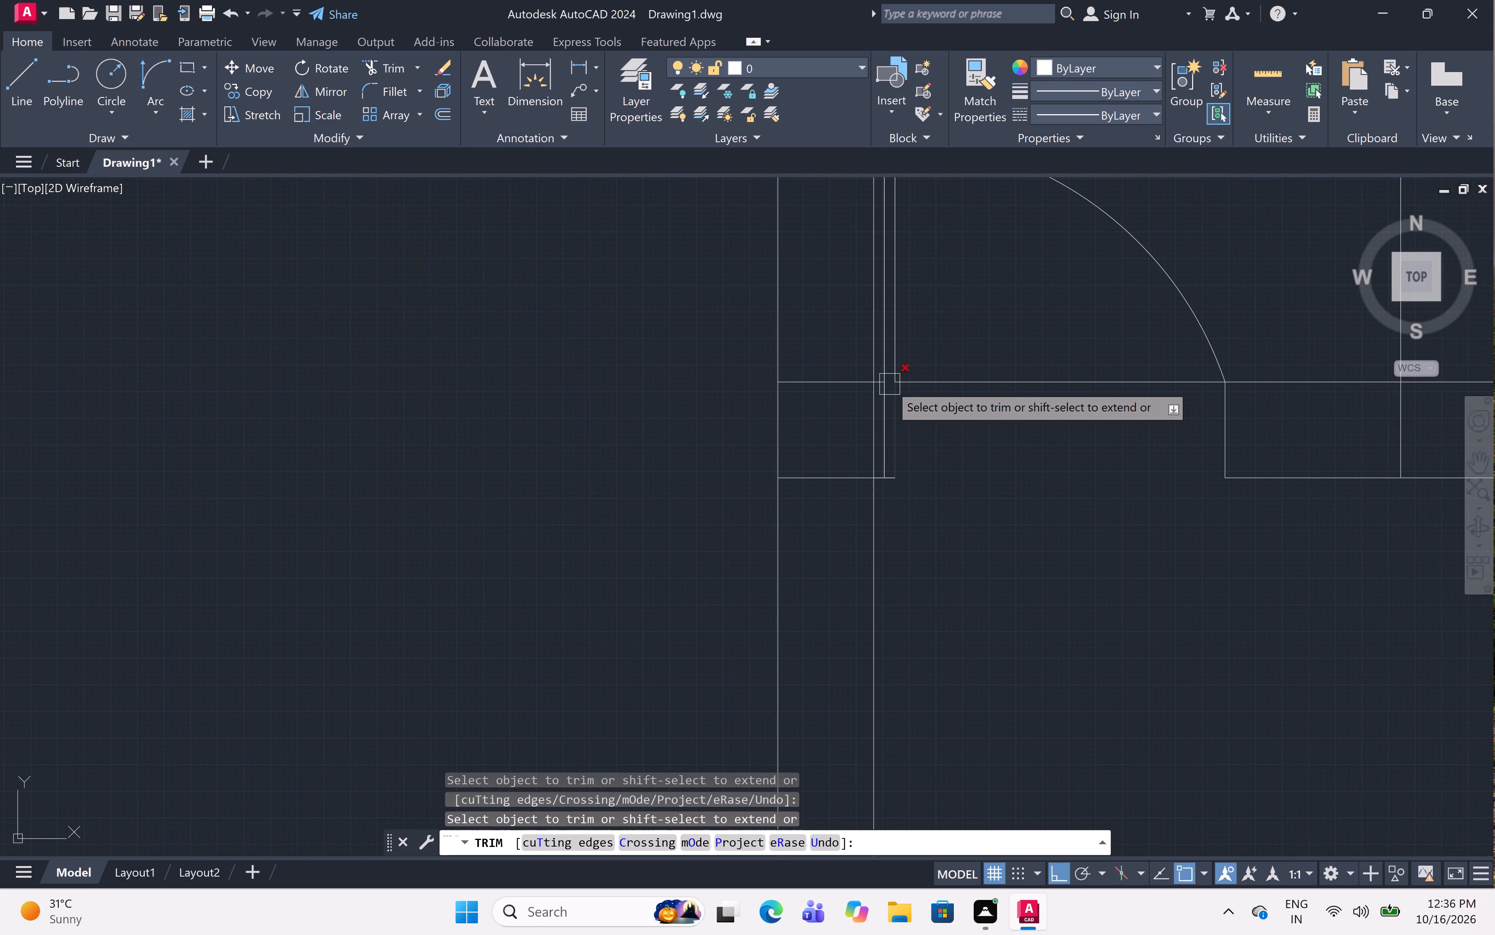
{"action": "scroll", "coordinate": [890, 384], "scroll_direction": "down", "scroll_amount": 8}
{"action": "scroll", "coordinate": [932, 288], "scroll_direction": "up", "scroll_amount": 5}
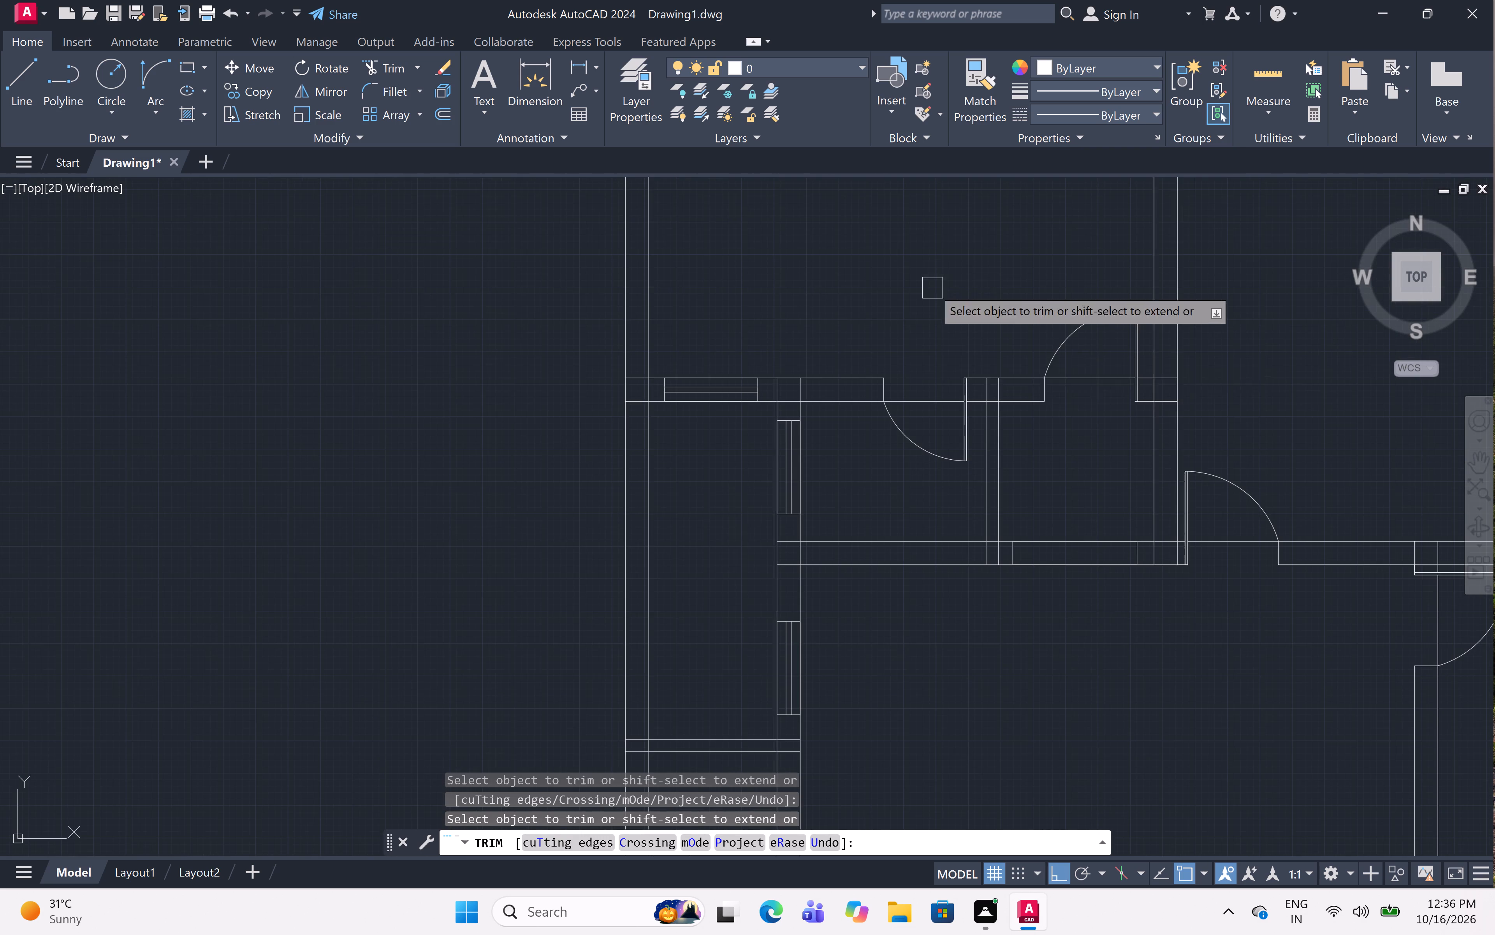
{"action": "scroll", "coordinate": [972, 360], "scroll_direction": "up", "scroll_amount": 4}
{"action": "scroll", "coordinate": [965, 497], "scroll_direction": "down", "scroll_amount": 11}
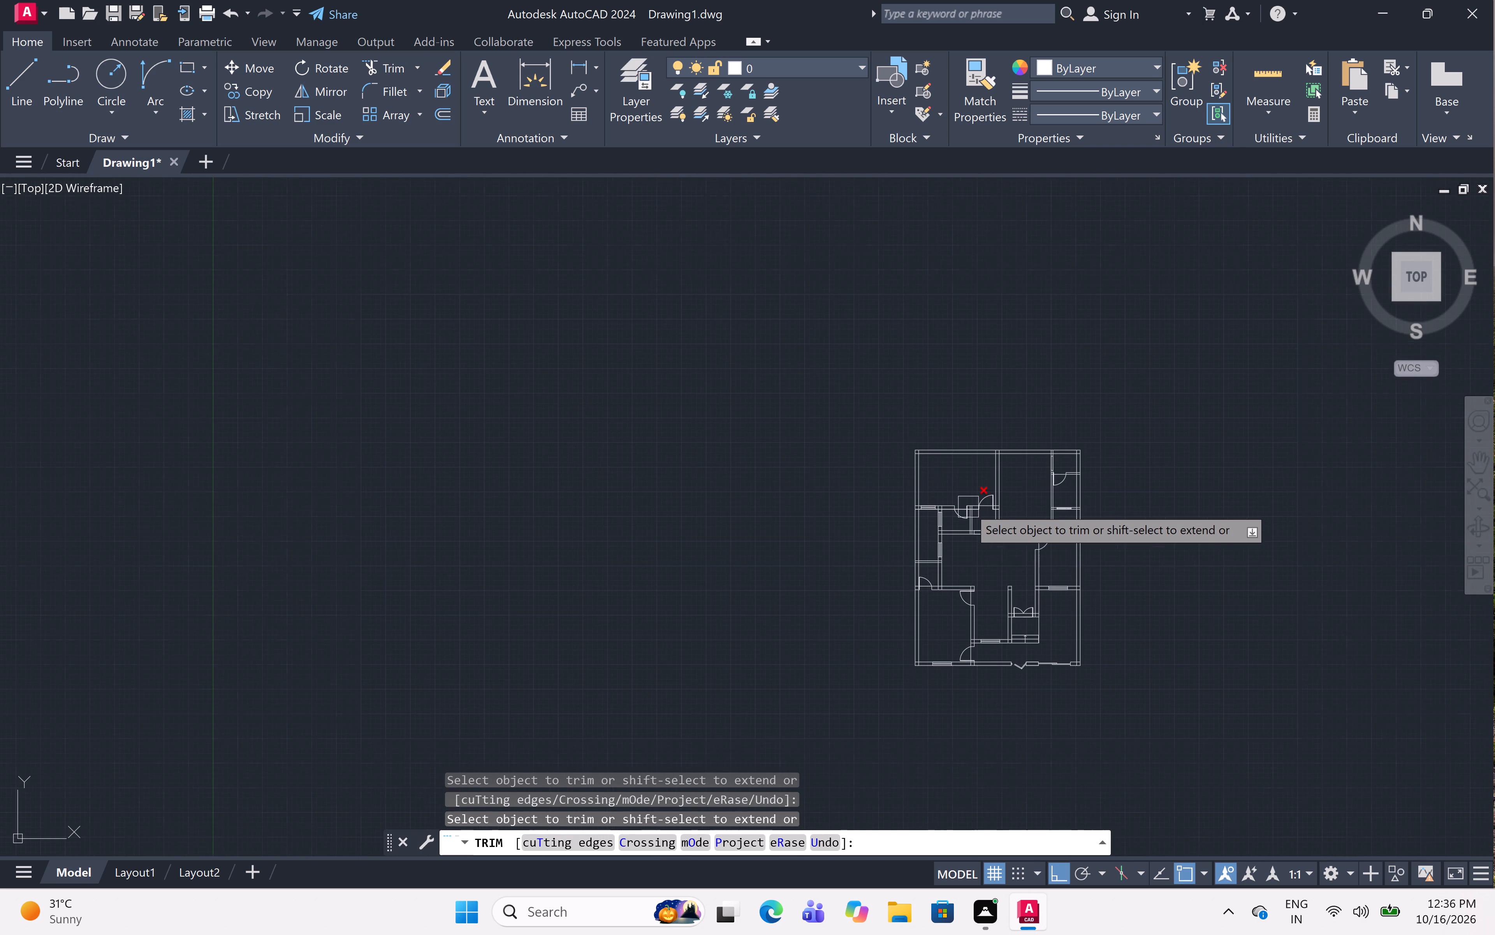
{"action": "middle_click_drag", "start_coordinate": [987, 565], "coordinate": [952, 516]}
{"action": "scroll", "coordinate": [944, 514], "scroll_direction": "up", "scroll_amount": 1}
{"action": "middle_click_drag", "start_coordinate": [943, 513], "coordinate": [943, 533]}
{"action": "scroll", "coordinate": [940, 396], "scroll_direction": "up", "scroll_amount": 5}
{"action": "scroll", "coordinate": [940, 395], "scroll_direction": "down", "scroll_amount": 1}
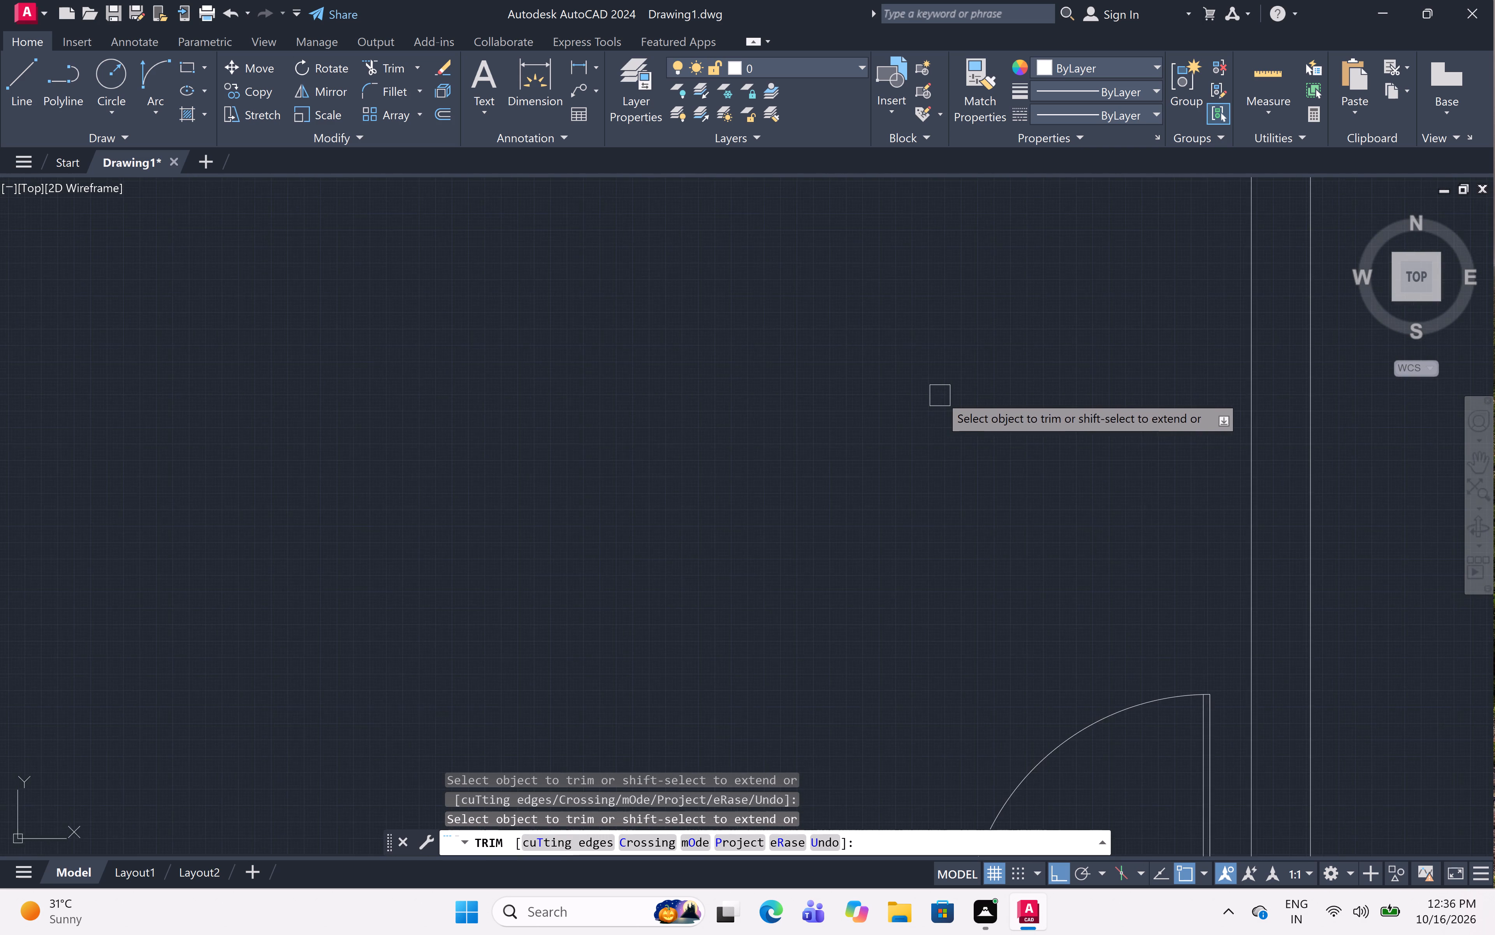
{"action": "scroll", "coordinate": [940, 395], "scroll_direction": "down", "scroll_amount": 4}
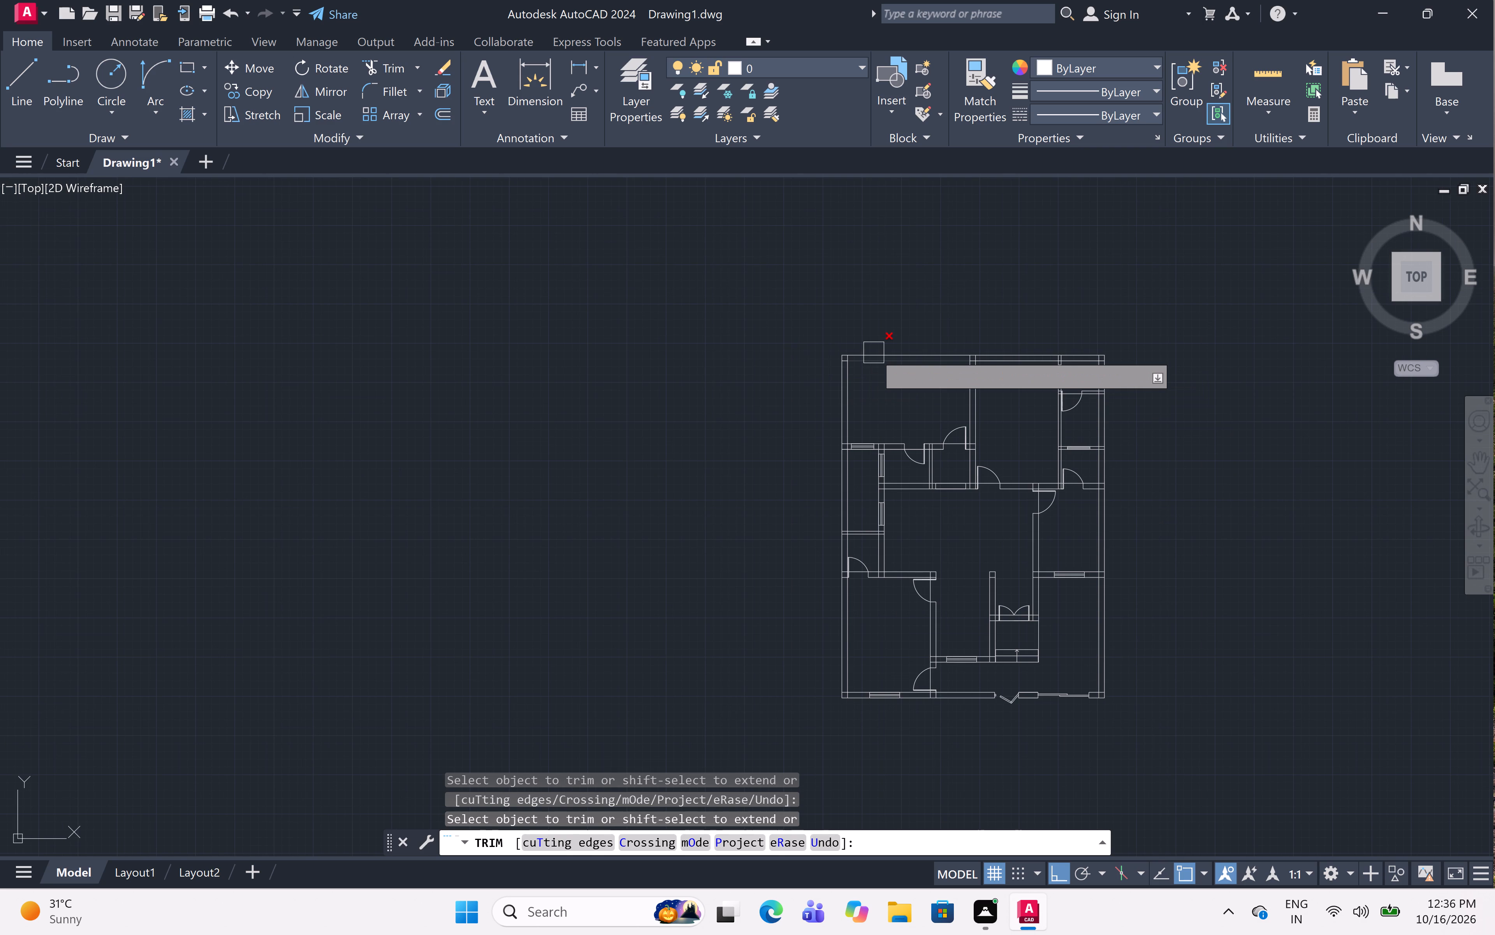
Trim the overlapping inner wall lines at the plan's top-left outer corner.
{"action": "scroll", "coordinate": [861, 365], "scroll_direction": "up", "scroll_amount": 3}
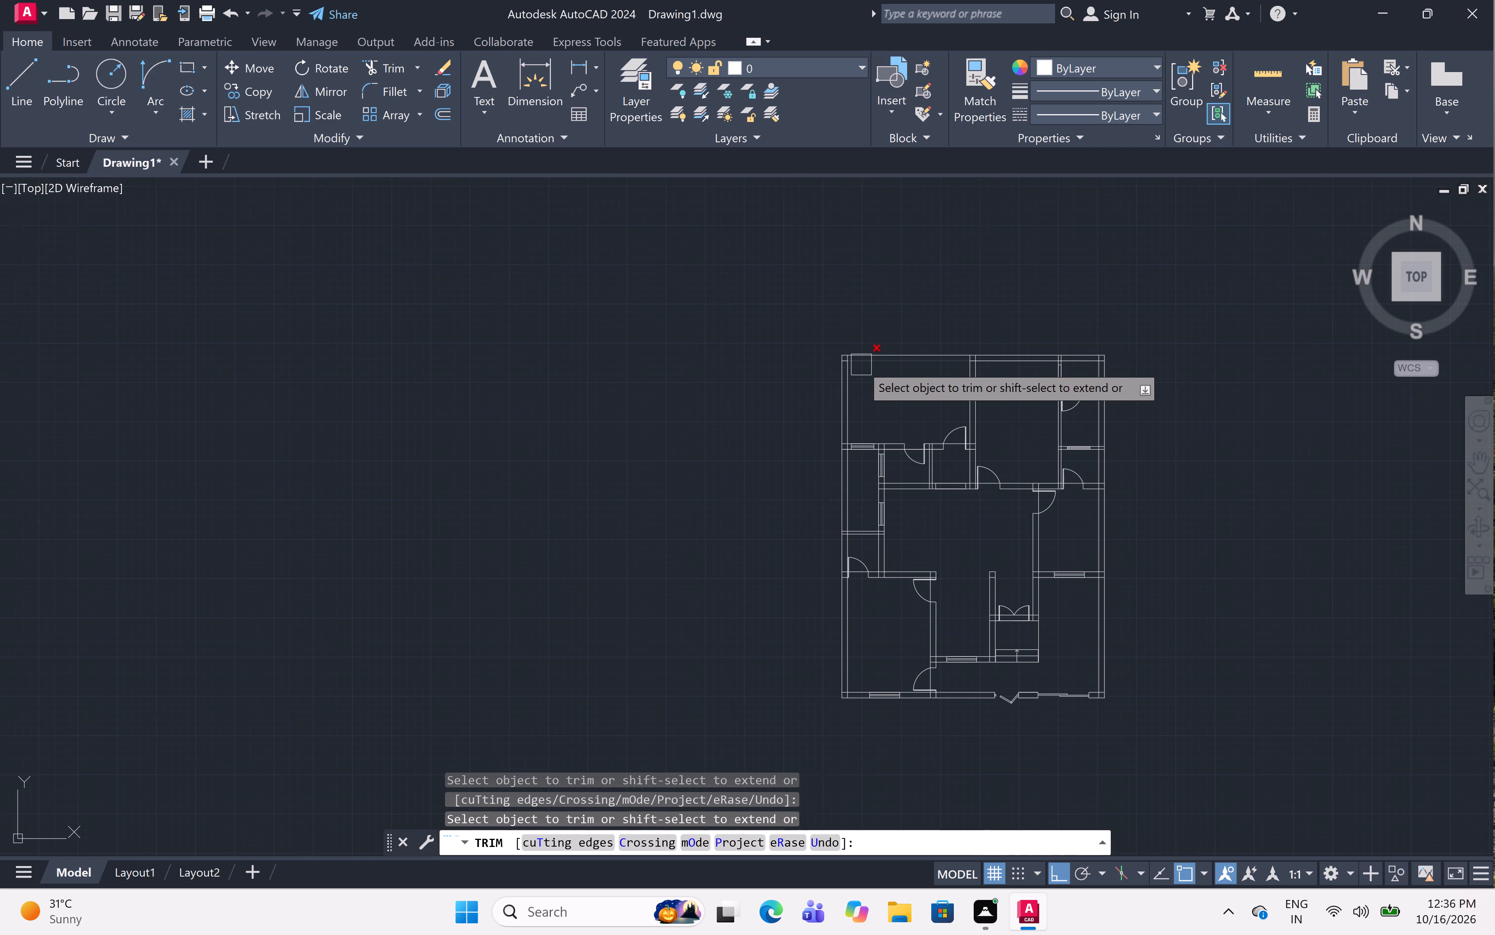
{"action": "scroll", "coordinate": [861, 365], "scroll_direction": "up", "scroll_amount": 3}
{"action": "left_click", "coordinate": [659, 236]}
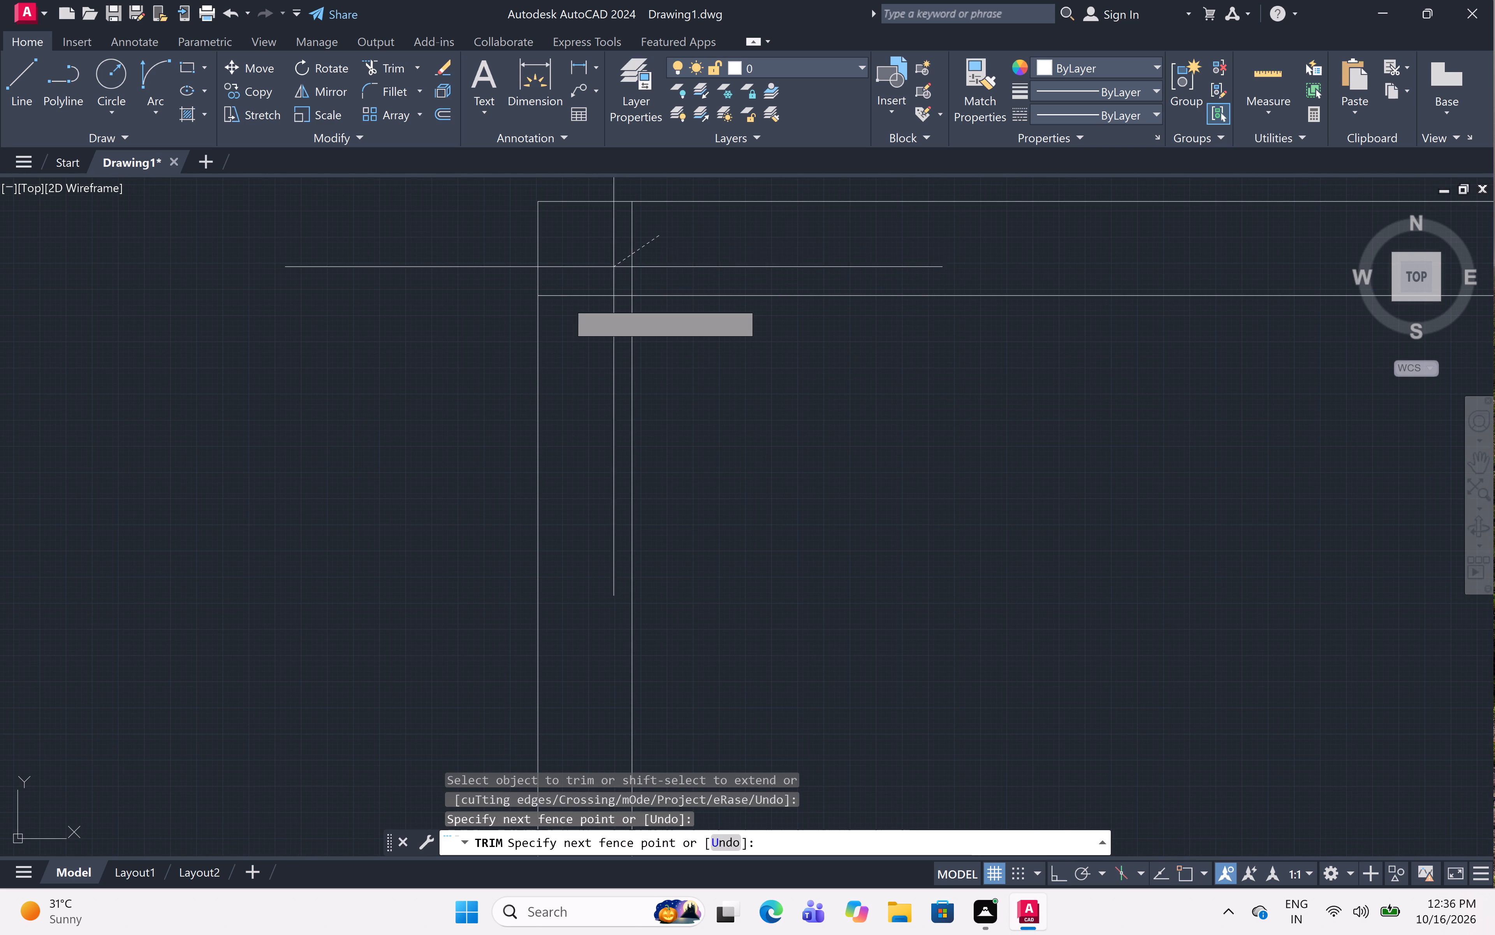
{"action": "left_click", "coordinate": [560, 309]}
{"action": "scroll", "coordinate": [558, 310], "scroll_direction": "down", "scroll_amount": 6}
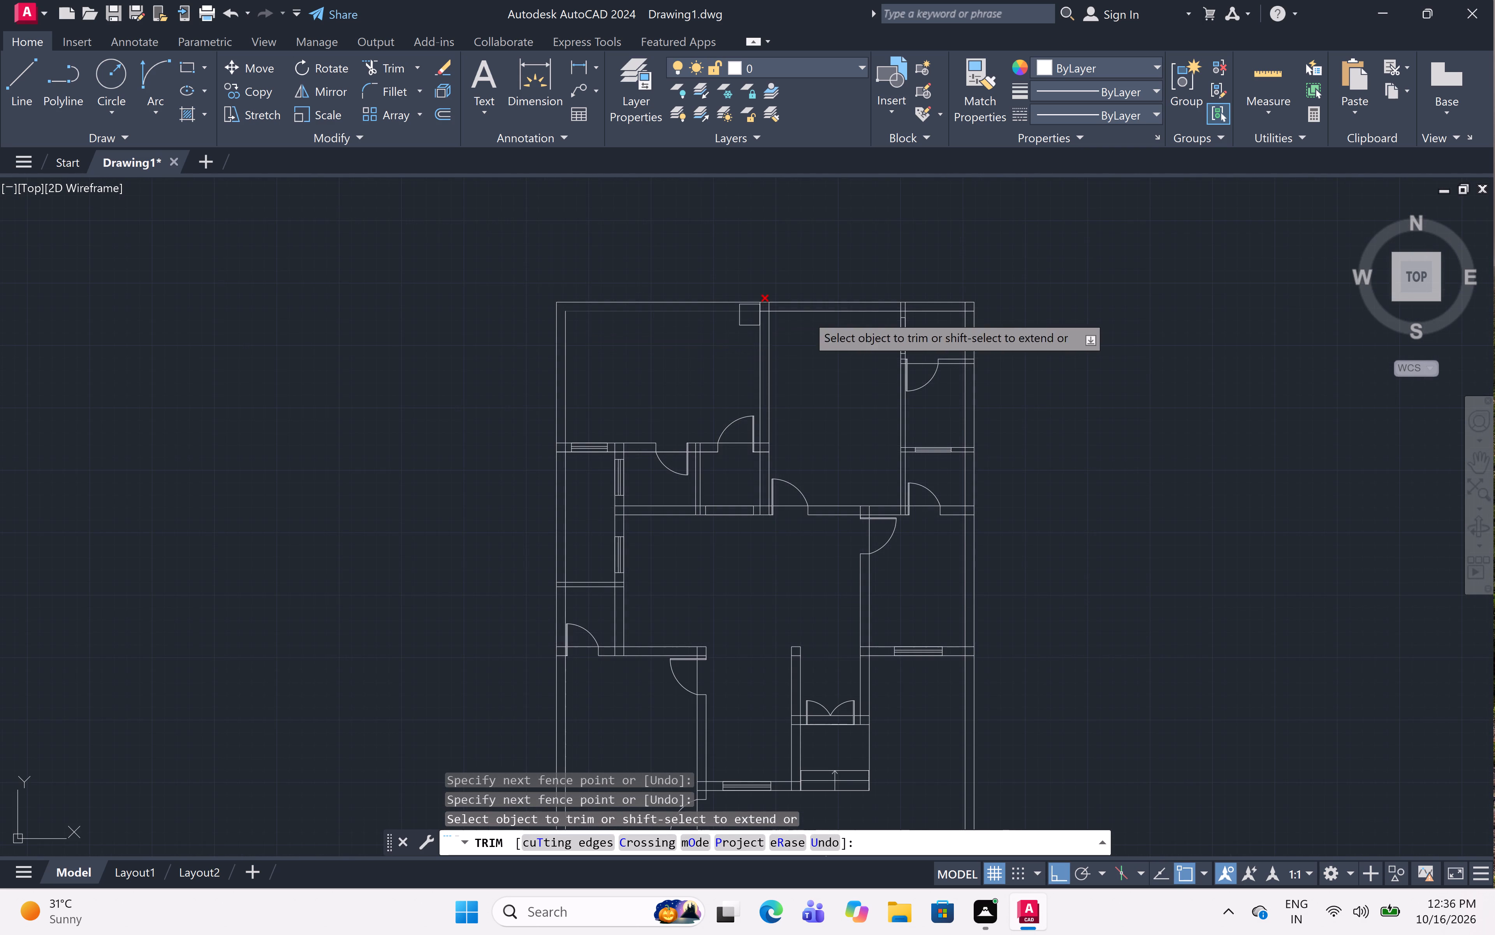
Trim the crossing lines where the wall between the top-left and top-middle rooms meets the top outer wall.
{"action": "scroll", "coordinate": [767, 300], "scroll_direction": "up", "scroll_amount": 6}
{"action": "left_click", "coordinate": [685, 334]}
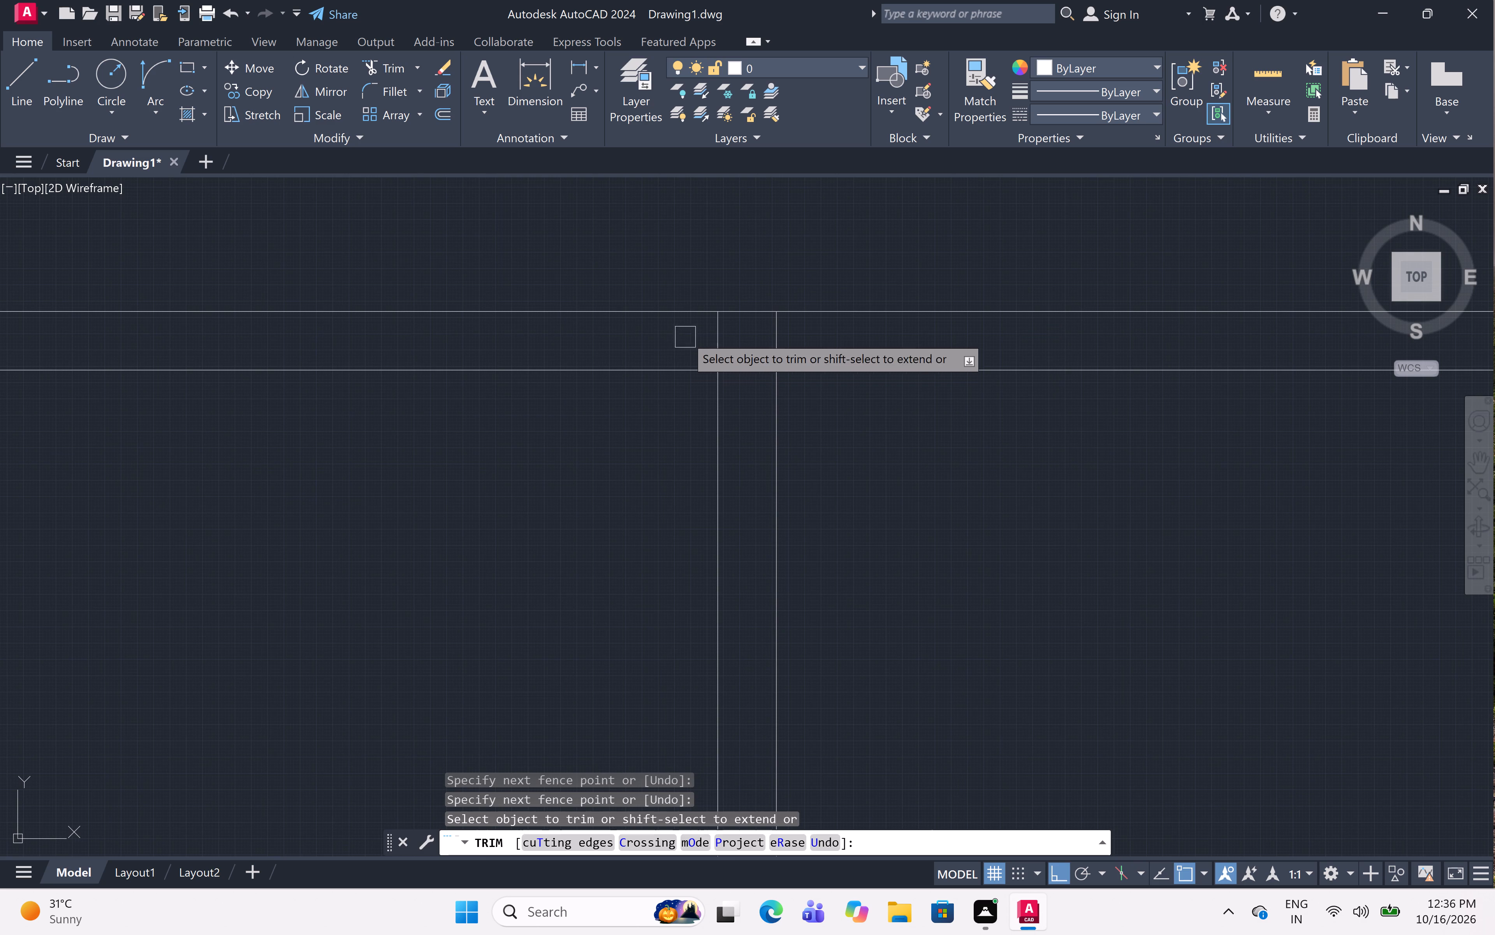
{"action": "left_click", "coordinate": [919, 340]}
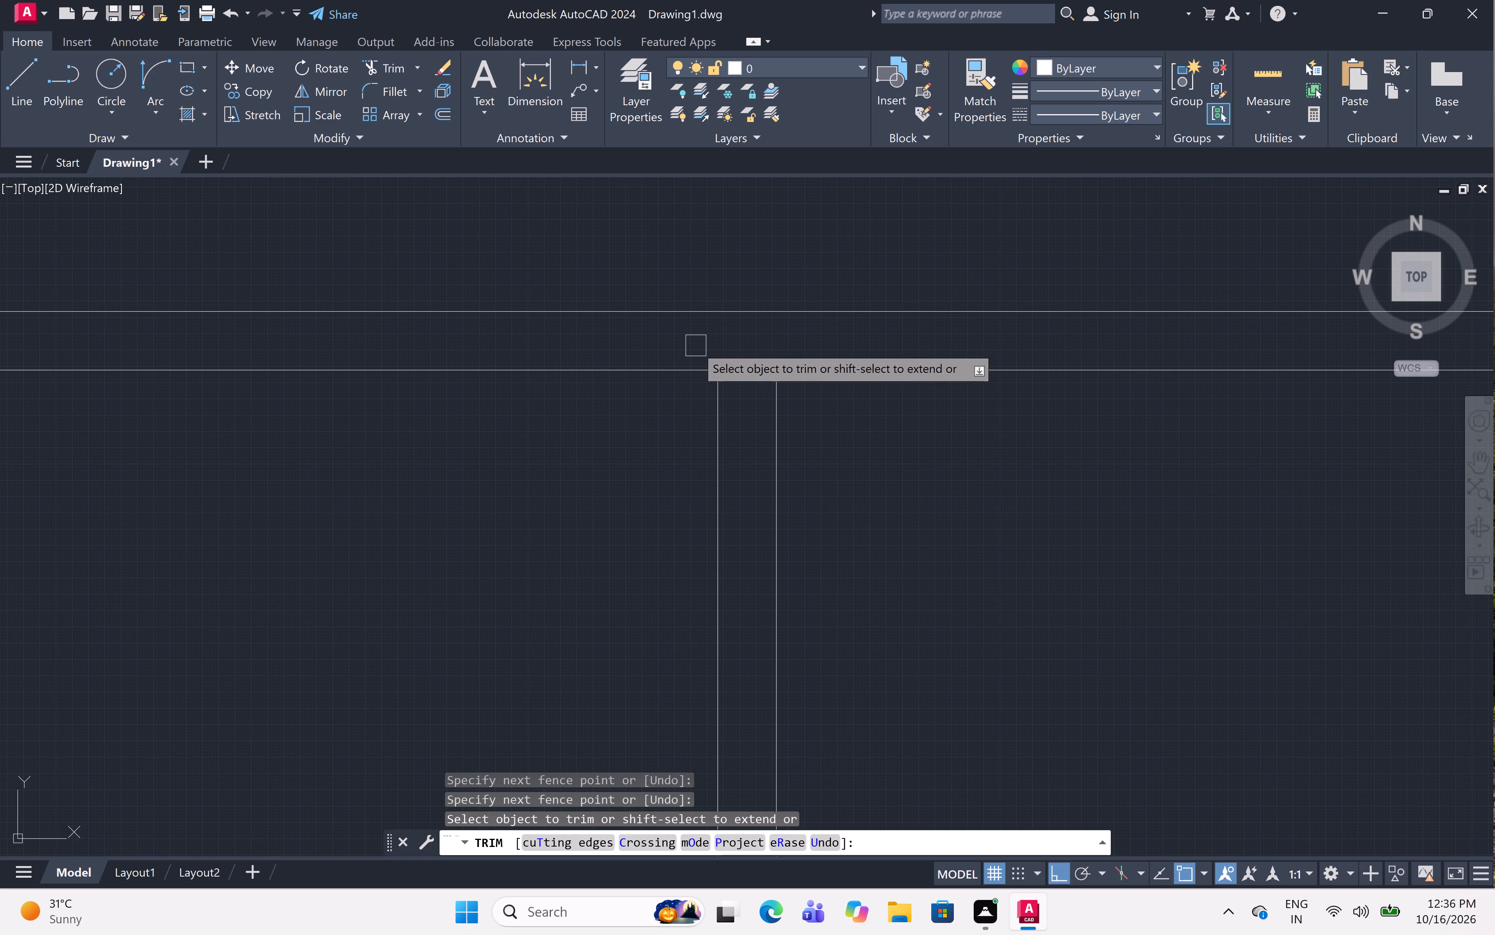
{"action": "left_click", "coordinate": [738, 346]}
{"action": "left_click", "coordinate": [733, 405]}
Trim the crossing lines where the wall between the top-middle and top-right rooms meets the top outer wall.
{"action": "scroll", "coordinate": [731, 406], "scroll_direction": "down", "scroll_amount": 6}
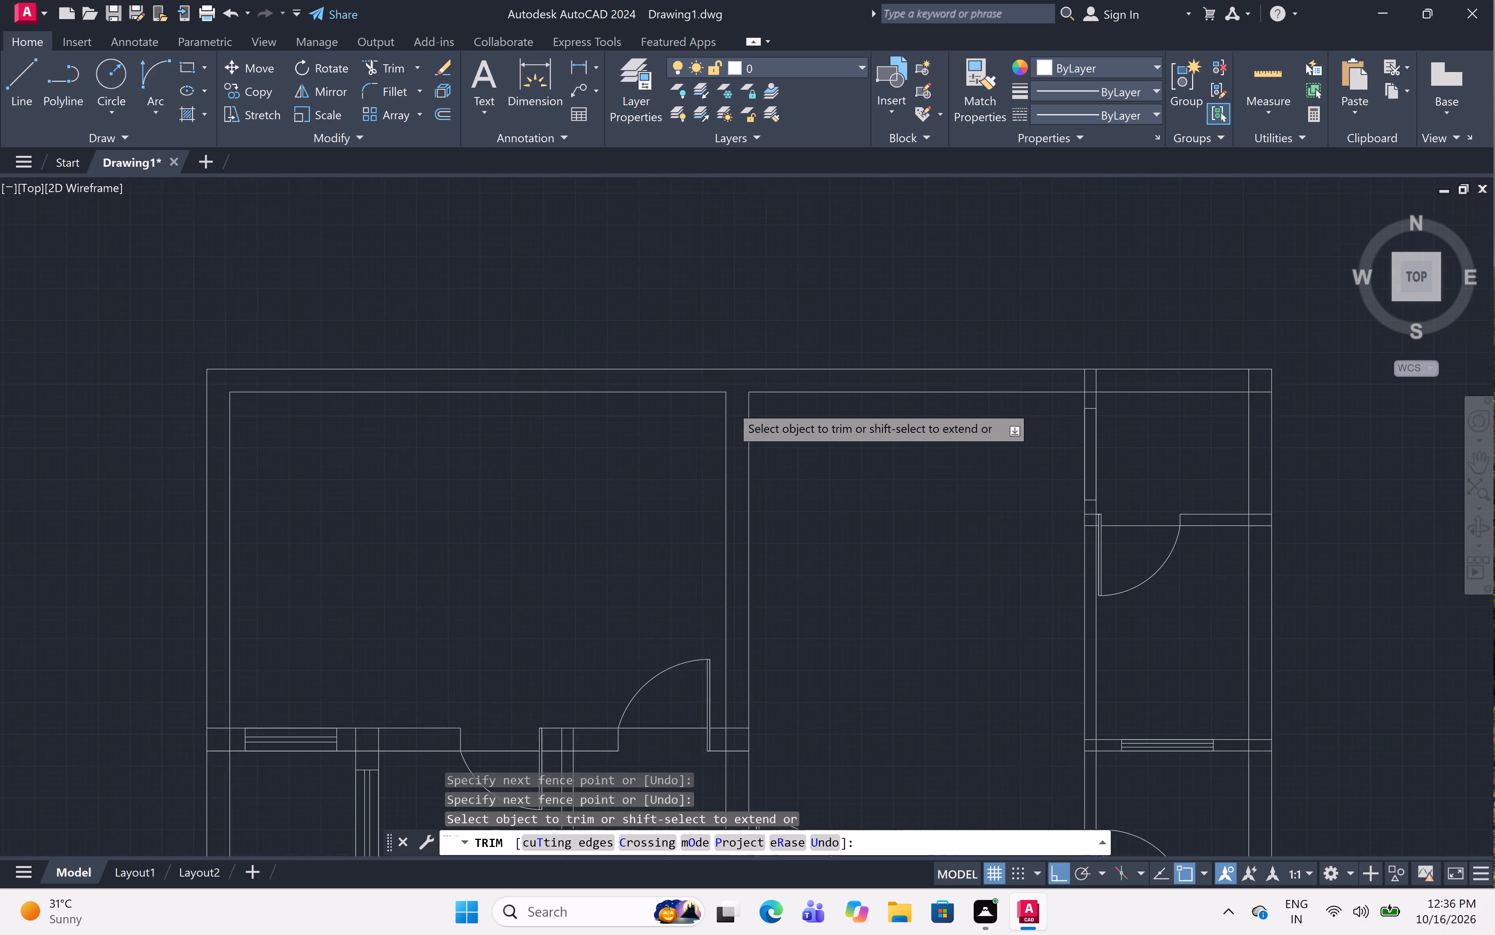
{"action": "scroll", "coordinate": [872, 389], "scroll_direction": "up", "scroll_amount": 7}
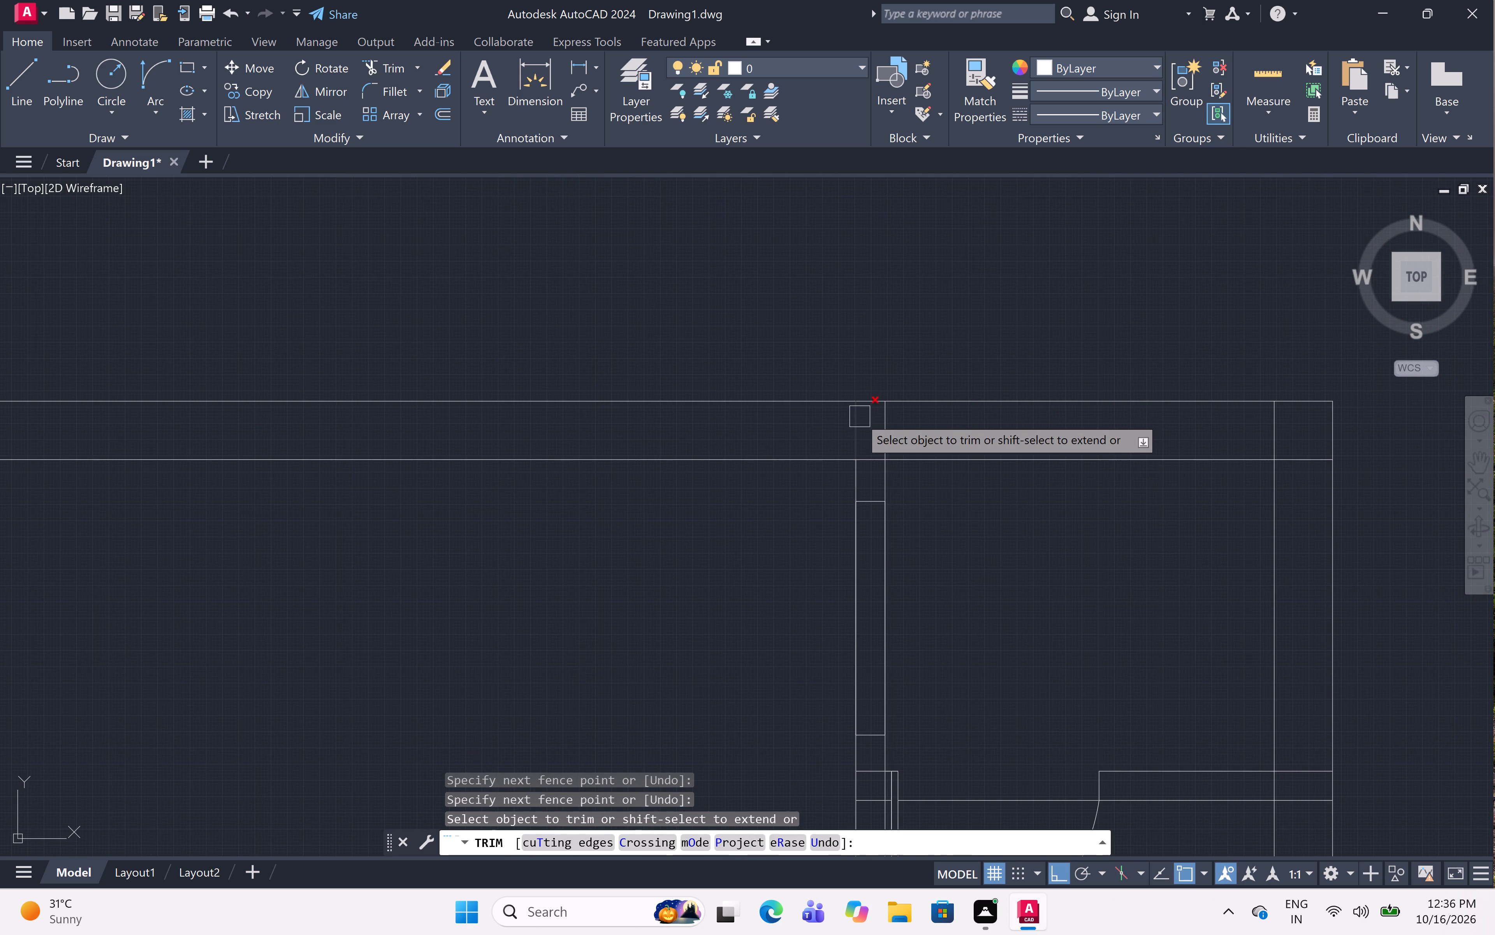
{"action": "left_click", "coordinate": [789, 462]}
{"action": "left_click", "coordinate": [1005, 464]}
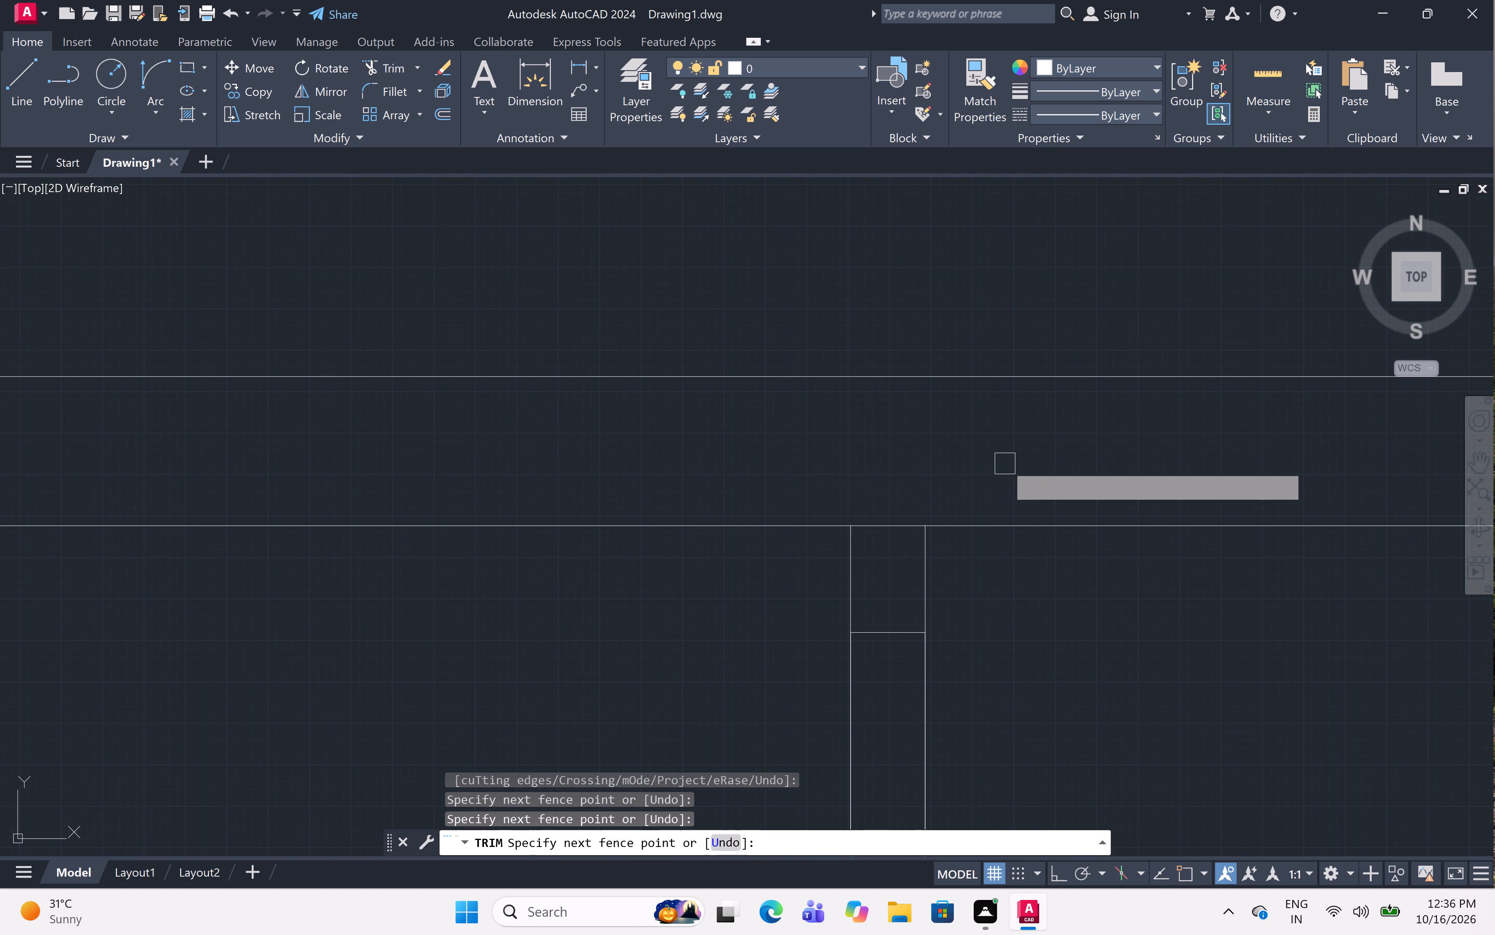
{"action": "left_click", "coordinate": [880, 489]}
{"action": "left_click", "coordinate": [891, 556]}
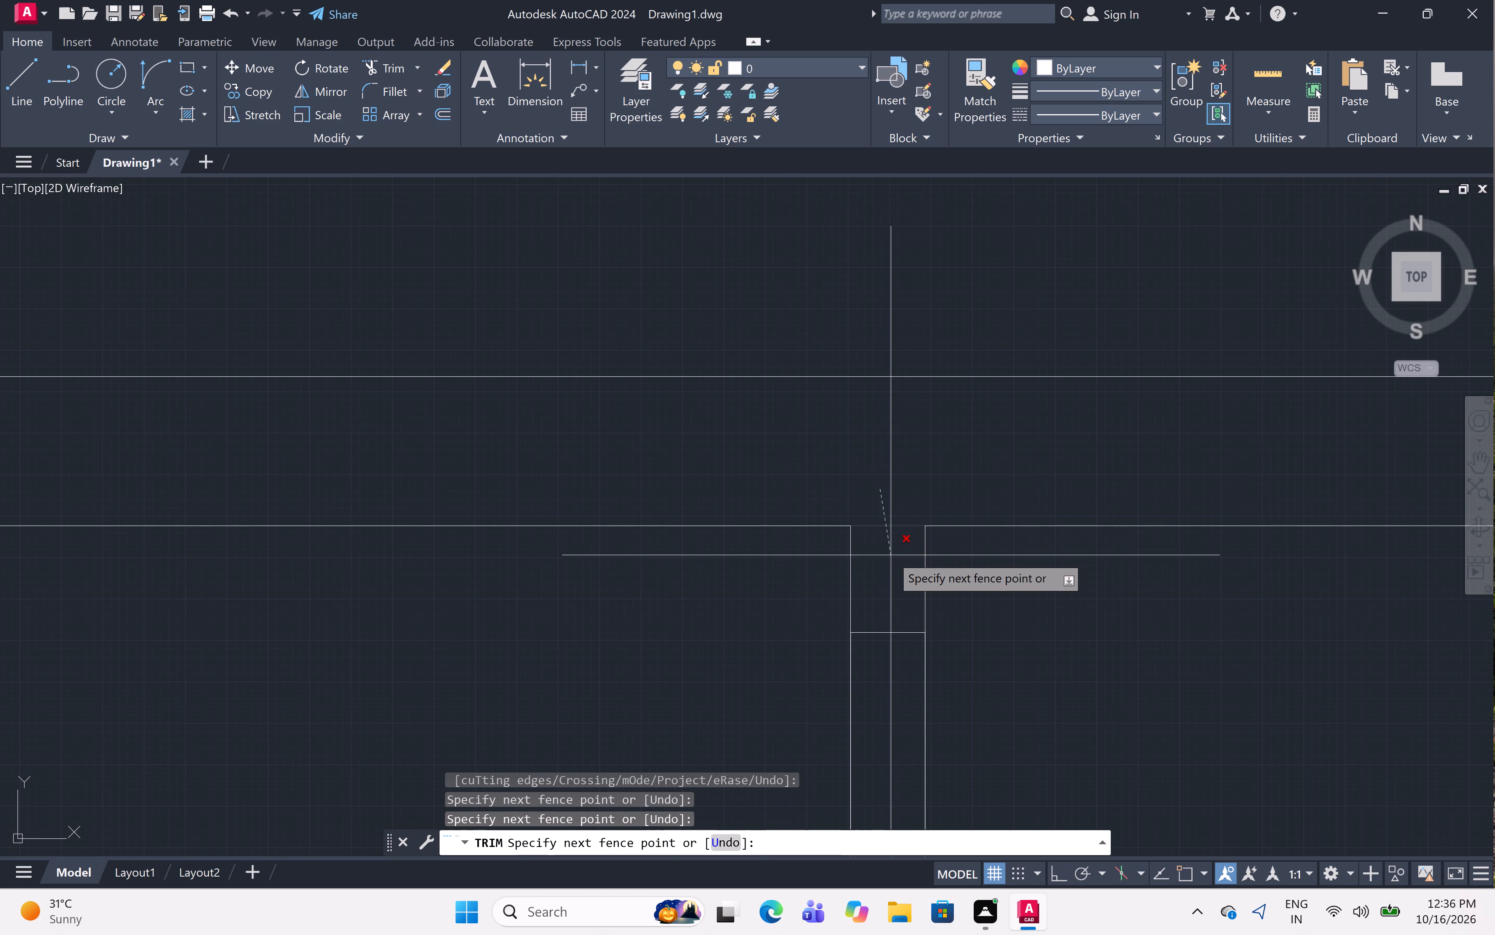
Trim the overlapping inner wall lines at the plan's top-right outer corner.
{"action": "scroll", "coordinate": [878, 518], "scroll_direction": "down", "scroll_amount": 3}
{"action": "scroll", "coordinate": [1182, 496], "scroll_direction": "up", "scroll_amount": 4}
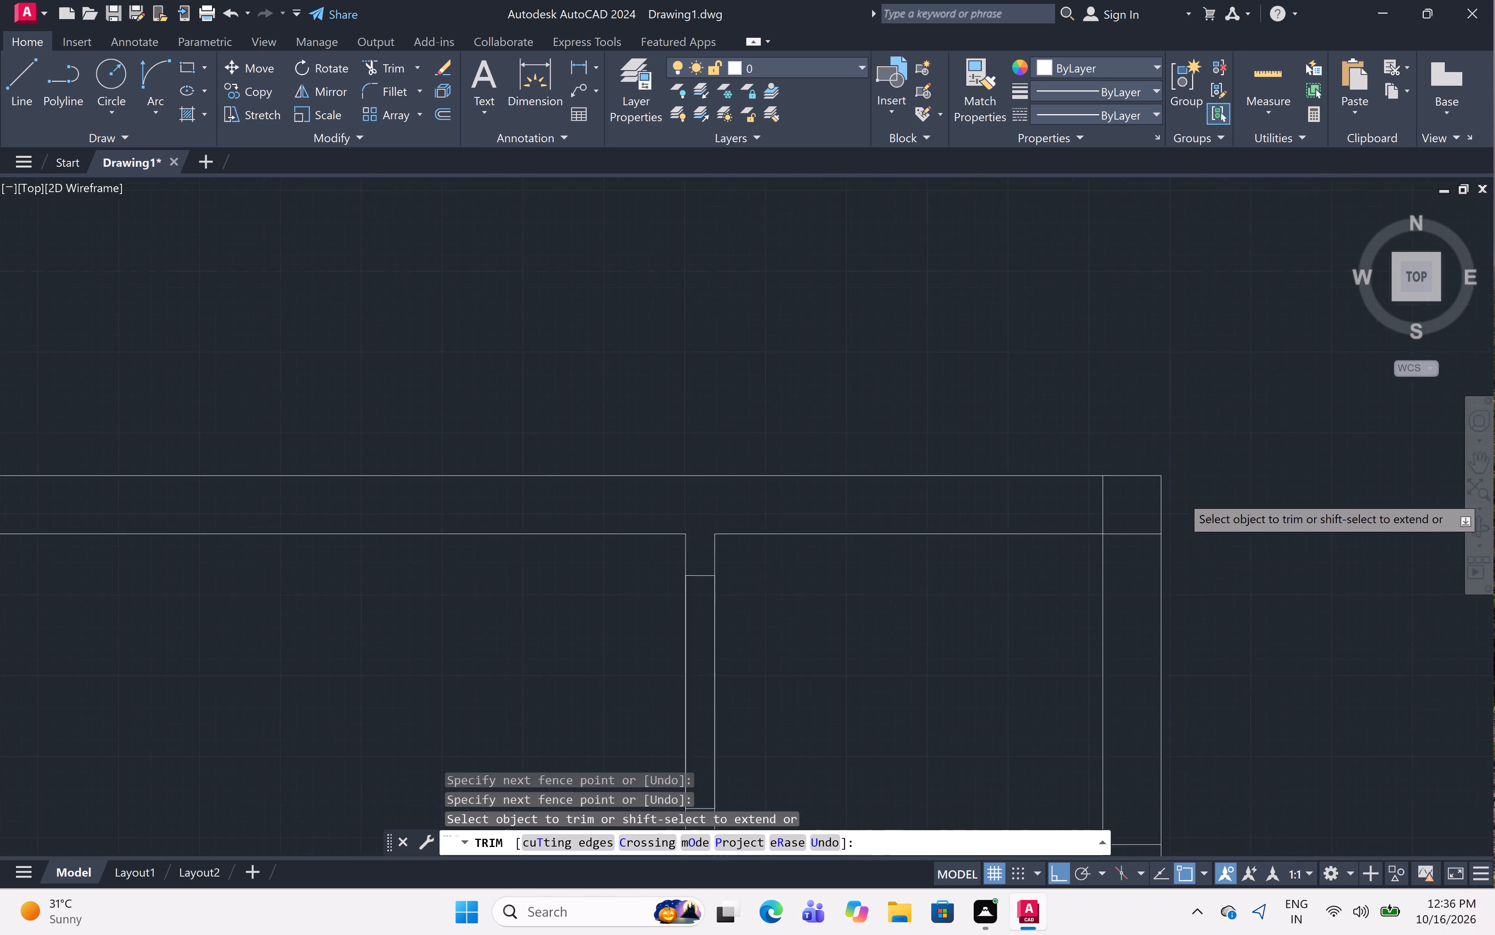
{"action": "left_click", "coordinate": [926, 516]}
{"action": "left_click", "coordinate": [1026, 615]}
Trim the crossing lines where the wall below the small top-right room meets the right outer wall.
{"action": "scroll", "coordinate": [1043, 332], "scroll_direction": "down", "scroll_amount": 6}
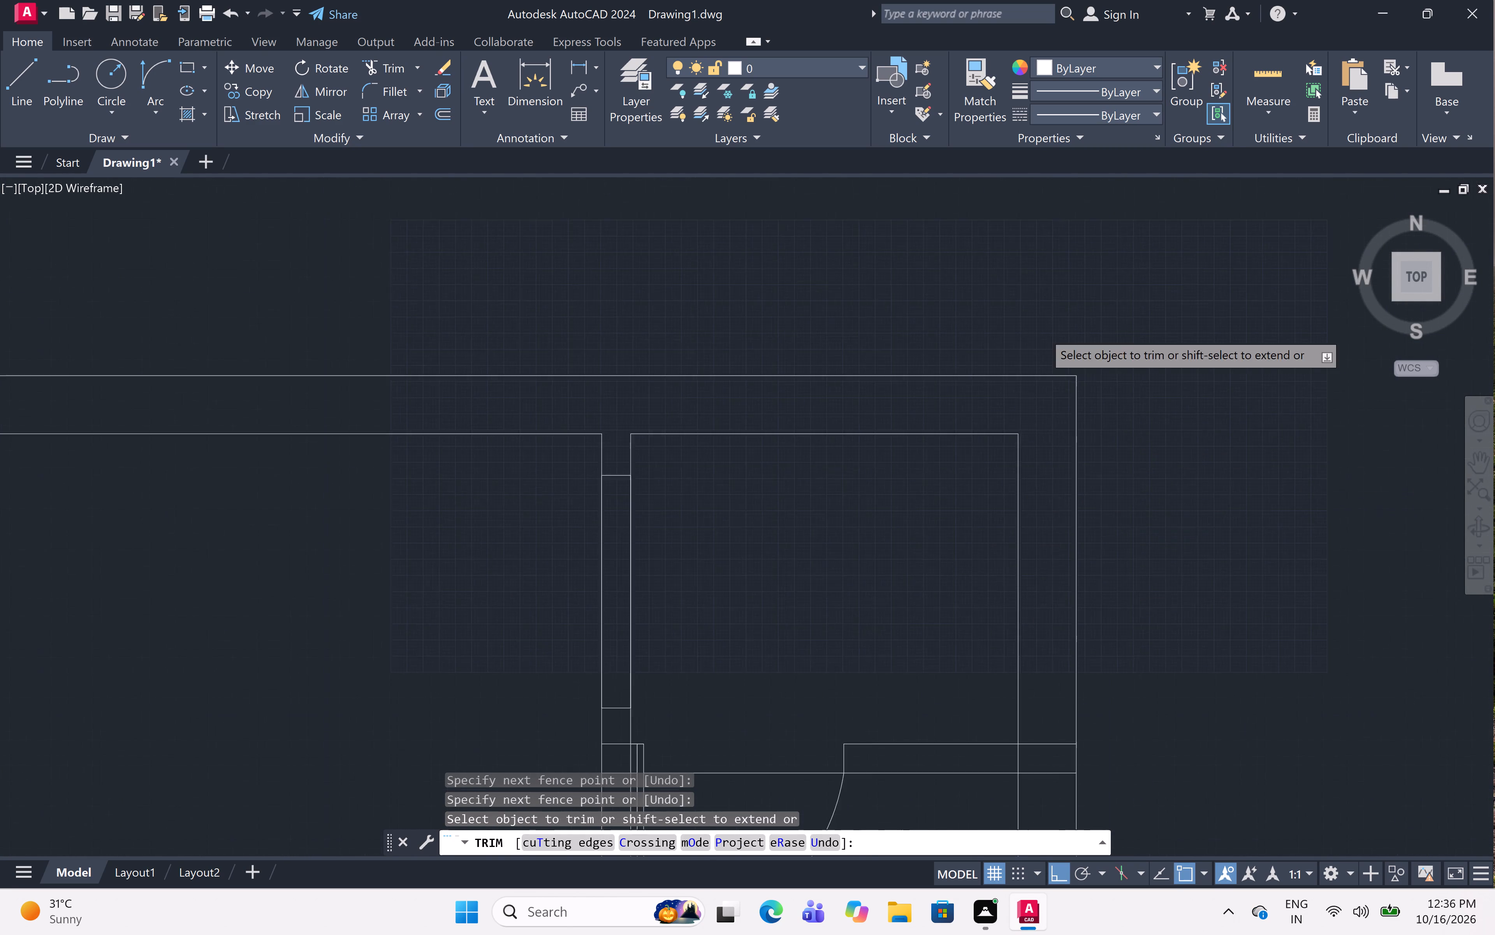
{"action": "scroll", "coordinate": [1043, 426], "scroll_direction": "up", "scroll_amount": 6}
{"action": "left_click", "coordinate": [1047, 434]}
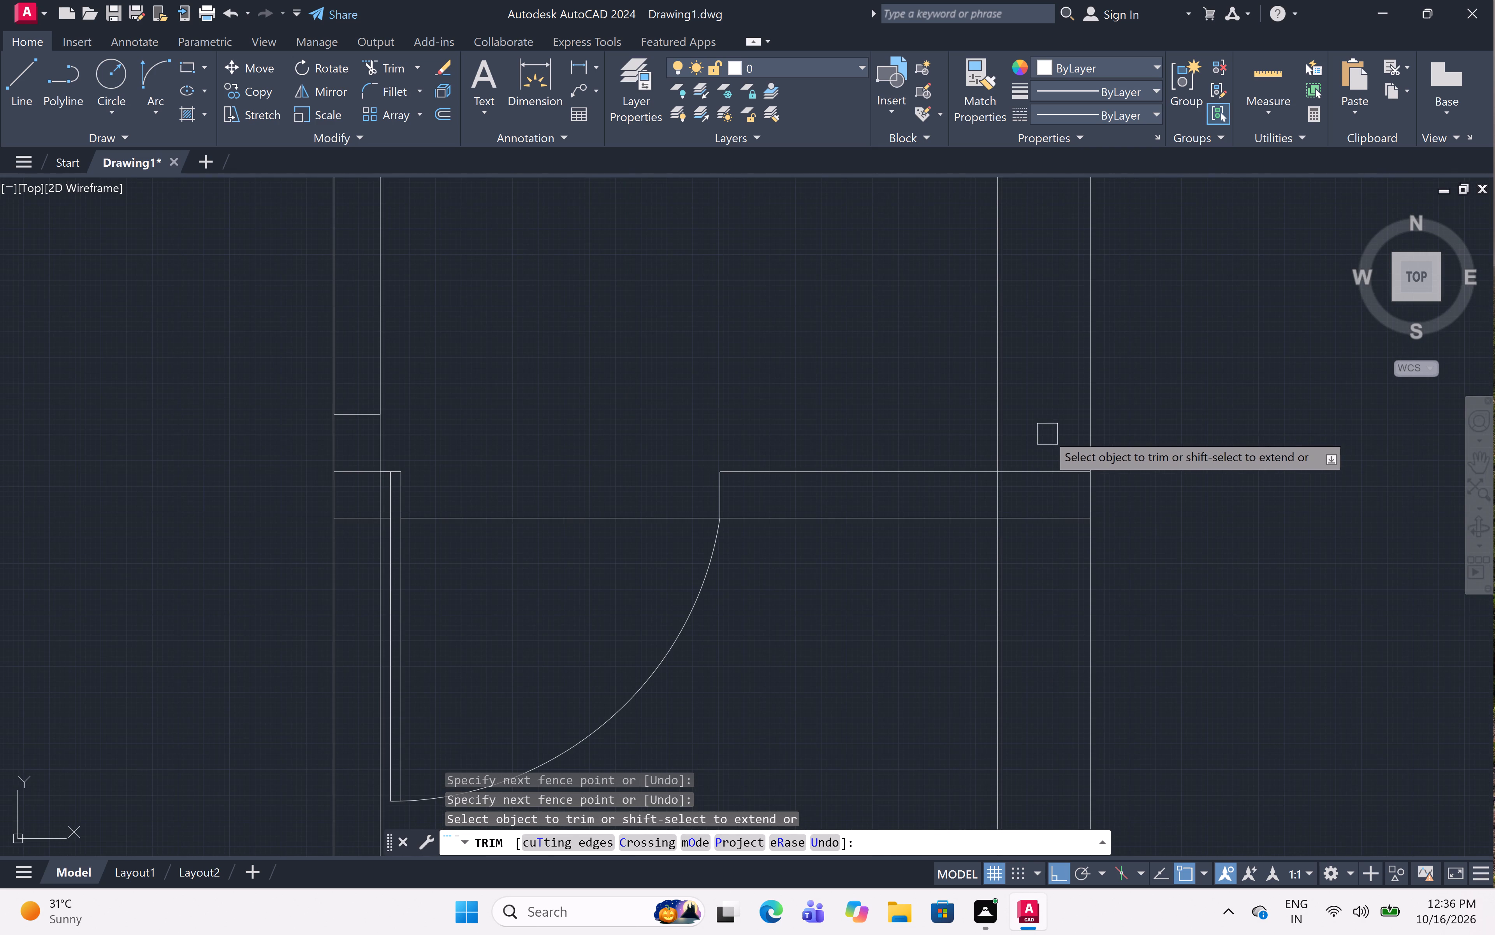
{"action": "left_click", "coordinate": [1064, 554]}
{"action": "left_click", "coordinate": [1012, 491]}
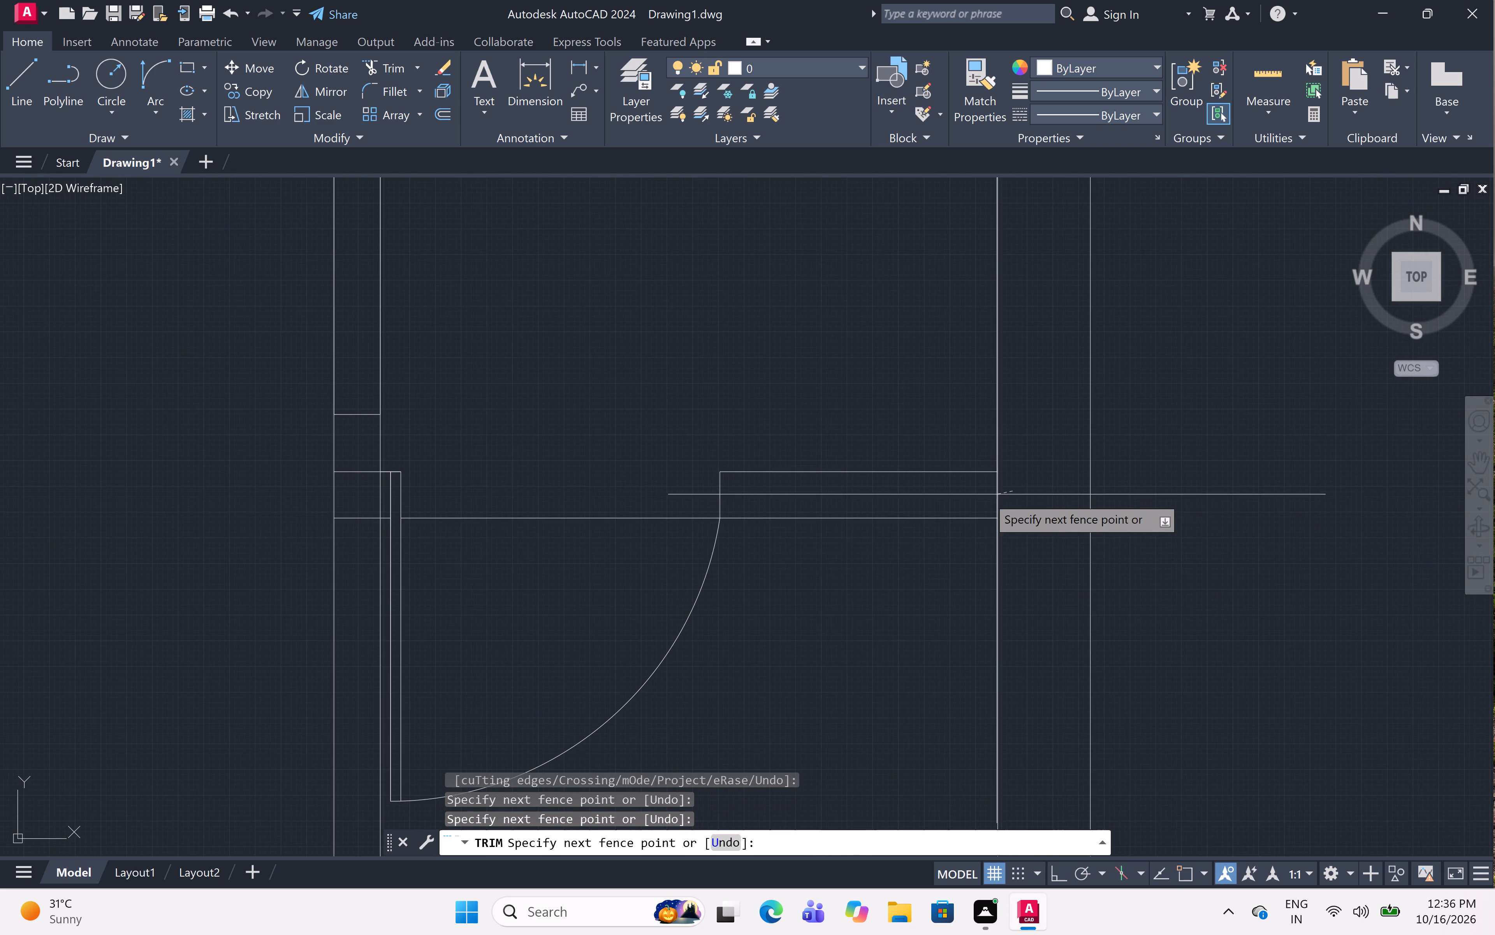
{"action": "left_click", "coordinate": [983, 498]}
Trim the crossing lines where the wall below the small top-right room meets the top-middle room's partition, beside the door.
{"action": "scroll", "coordinate": [1032, 480], "scroll_direction": "down", "scroll_amount": 4}
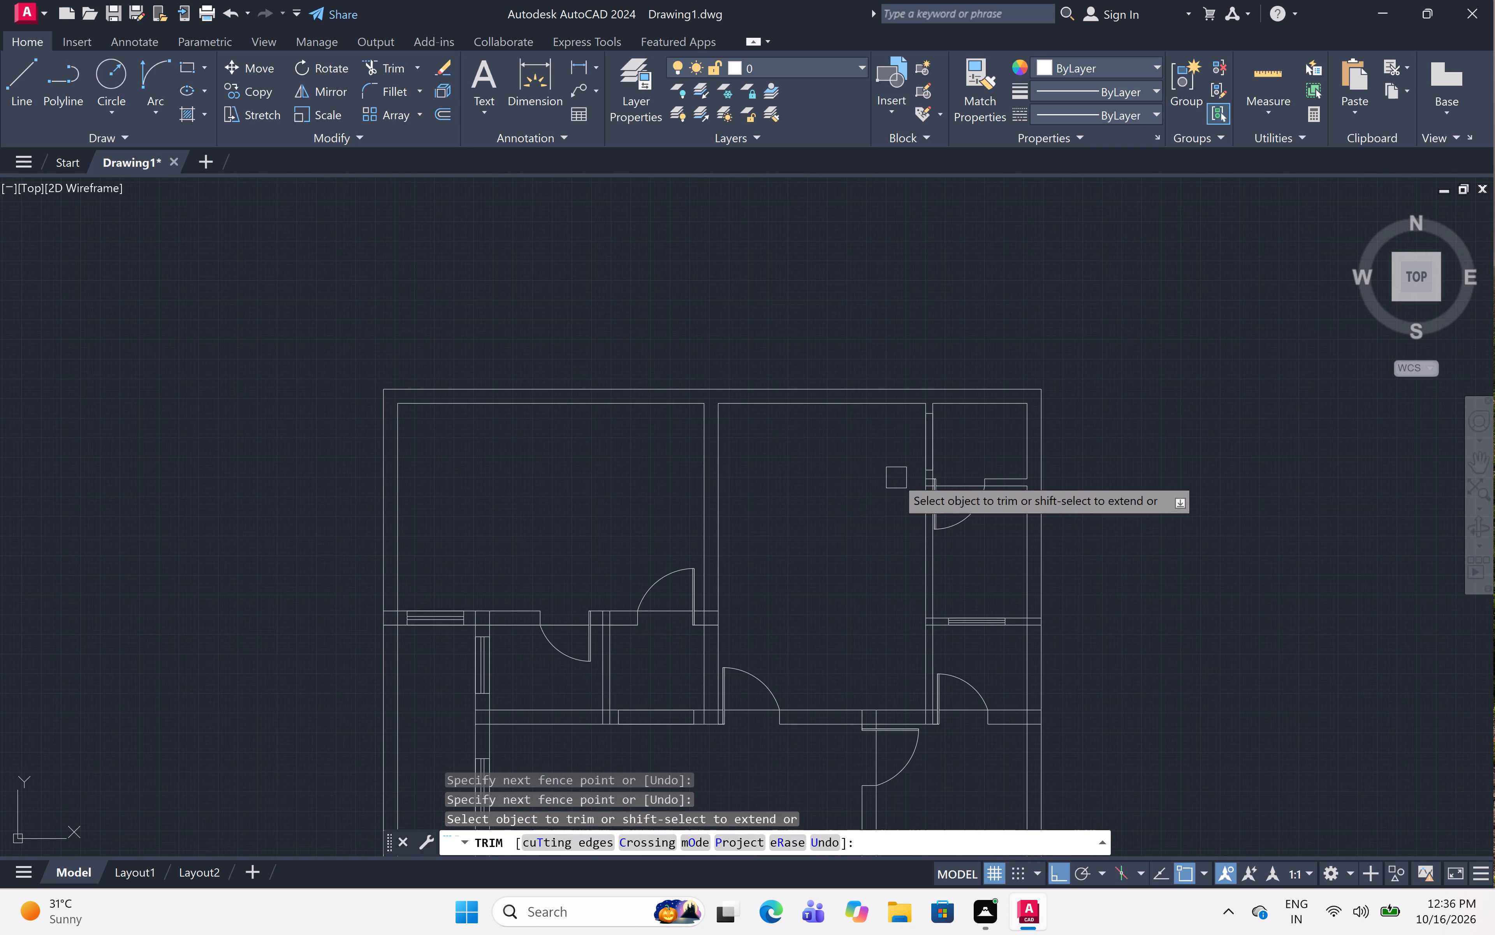
{"action": "scroll", "coordinate": [927, 487], "scroll_direction": "up", "scroll_amount": 6}
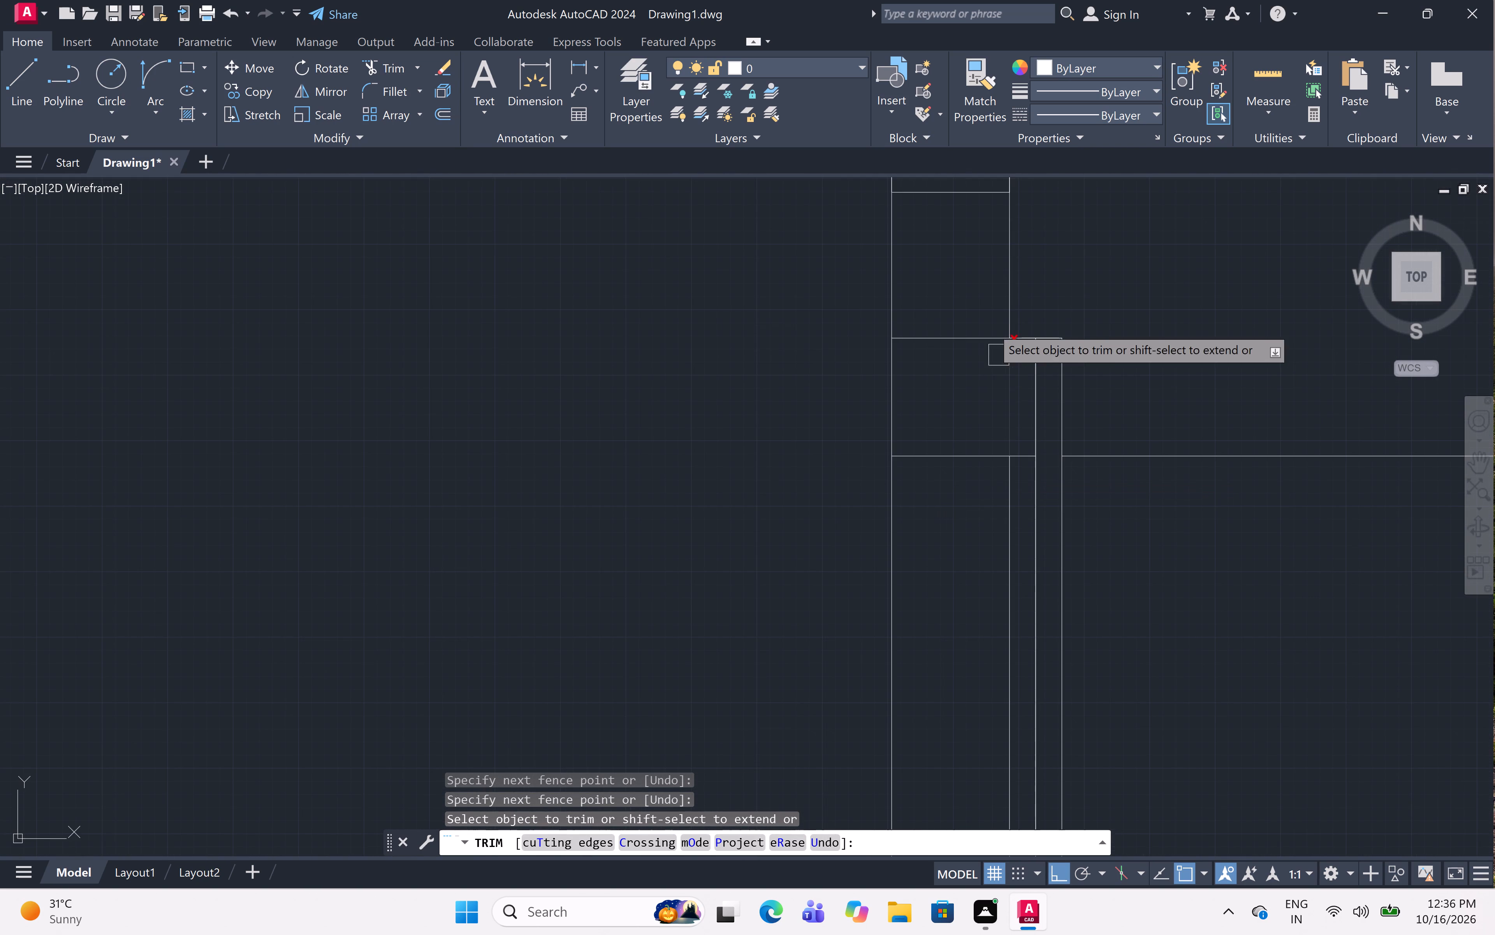
{"action": "left_click", "coordinate": [973, 312]}
{"action": "left_click", "coordinate": [968, 498]}
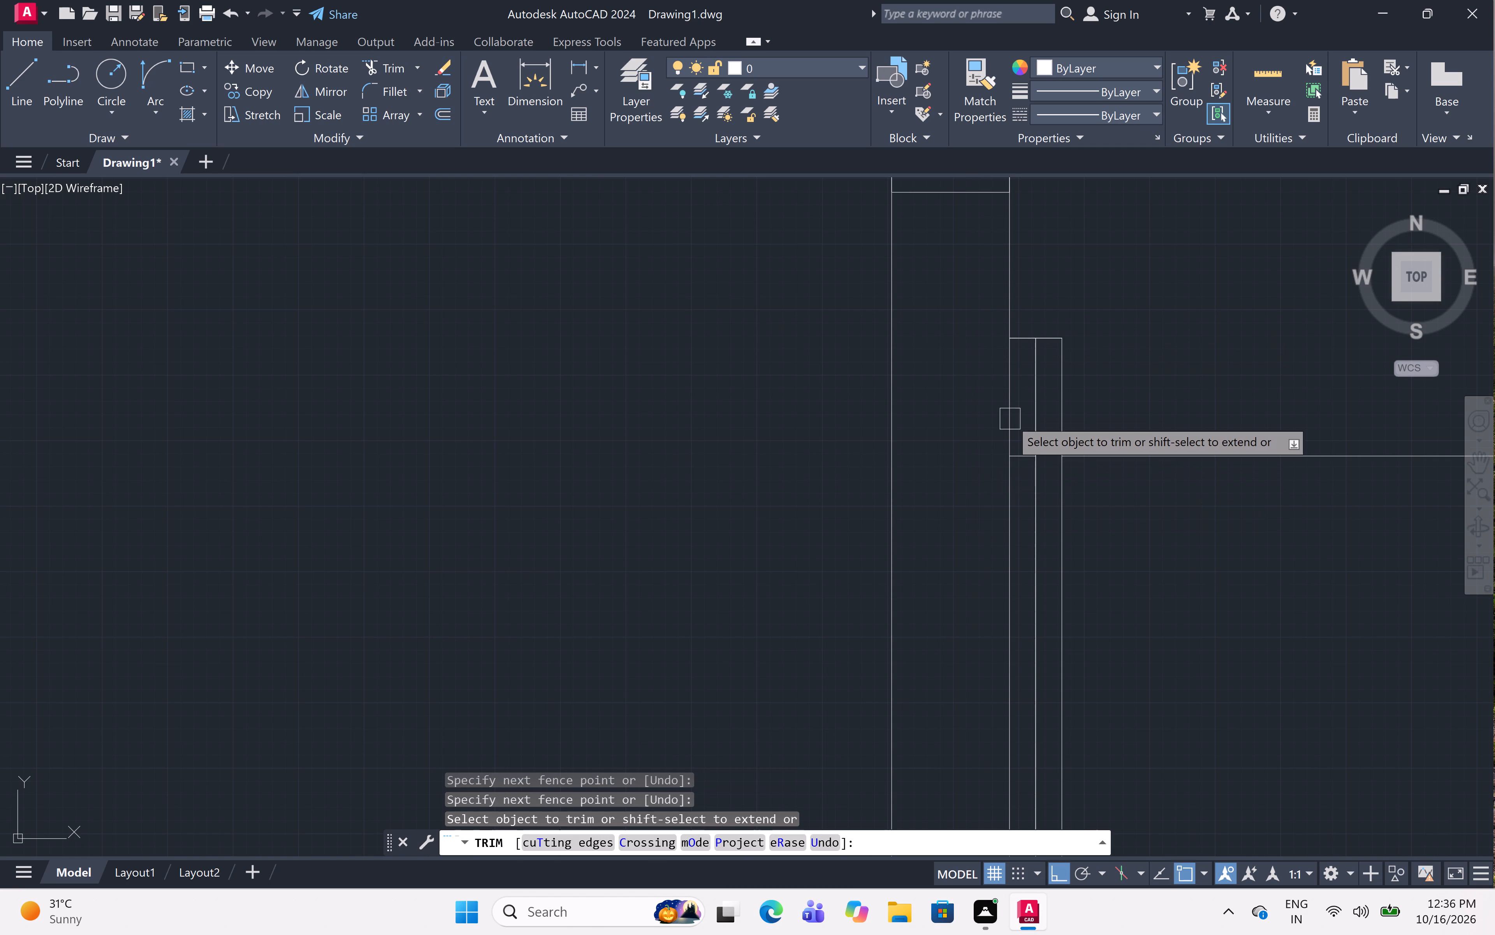
{"action": "left_click", "coordinate": [1016, 409]}
Trim the crossing lines where the right-side wall containing the ventilator meets the top-middle room's partition.
{"action": "scroll", "coordinate": [816, 404], "scroll_direction": "down", "scroll_amount": 7}
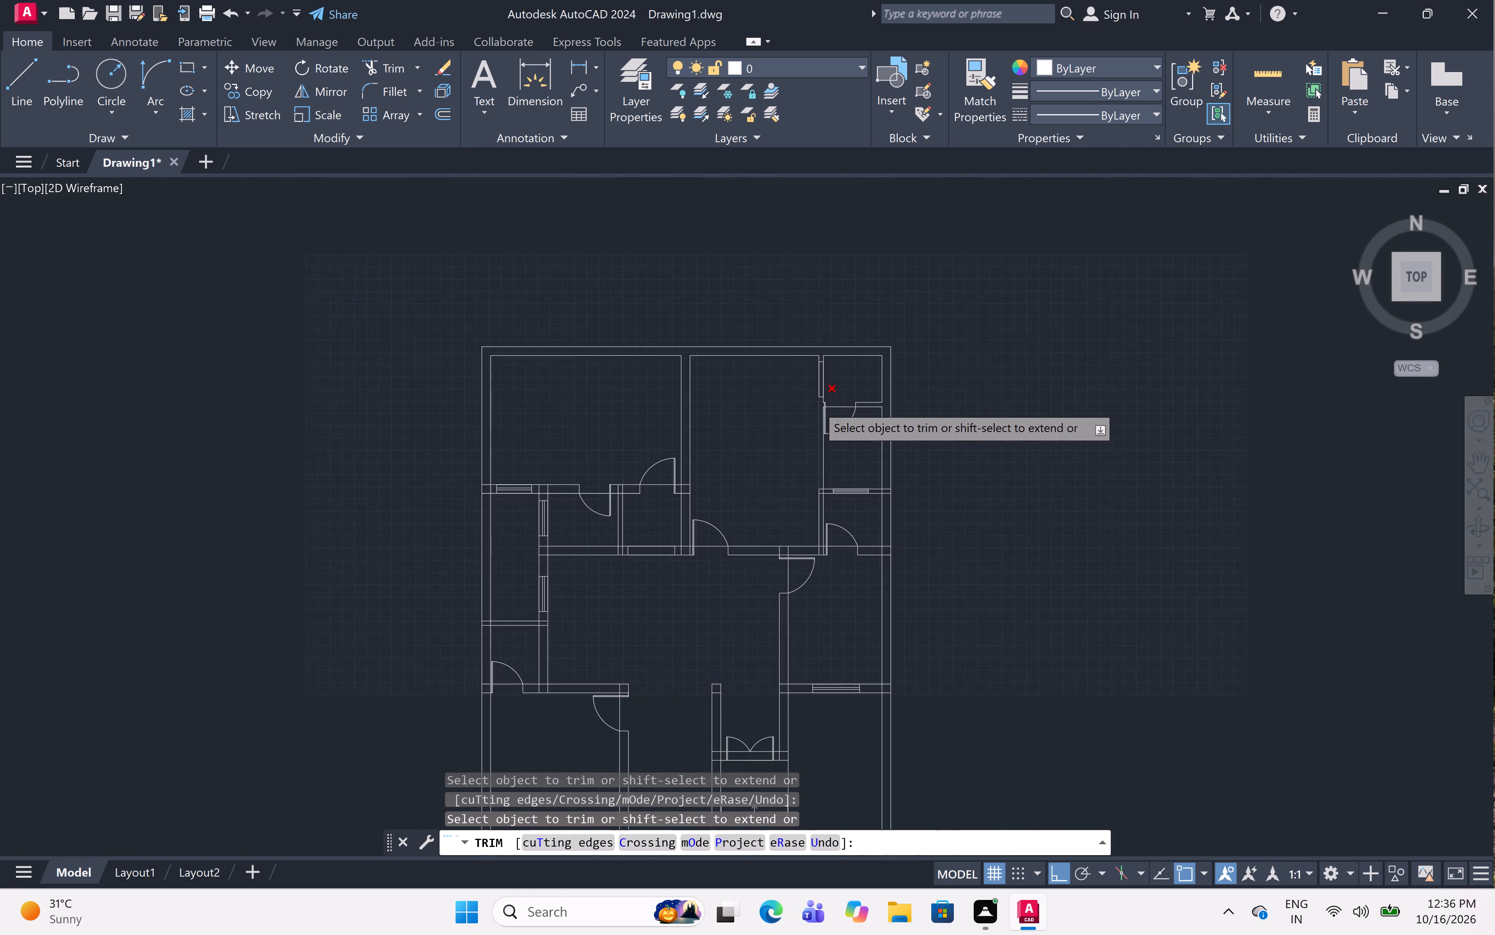
{"action": "scroll", "coordinate": [825, 488], "scroll_direction": "up", "scroll_amount": 4}
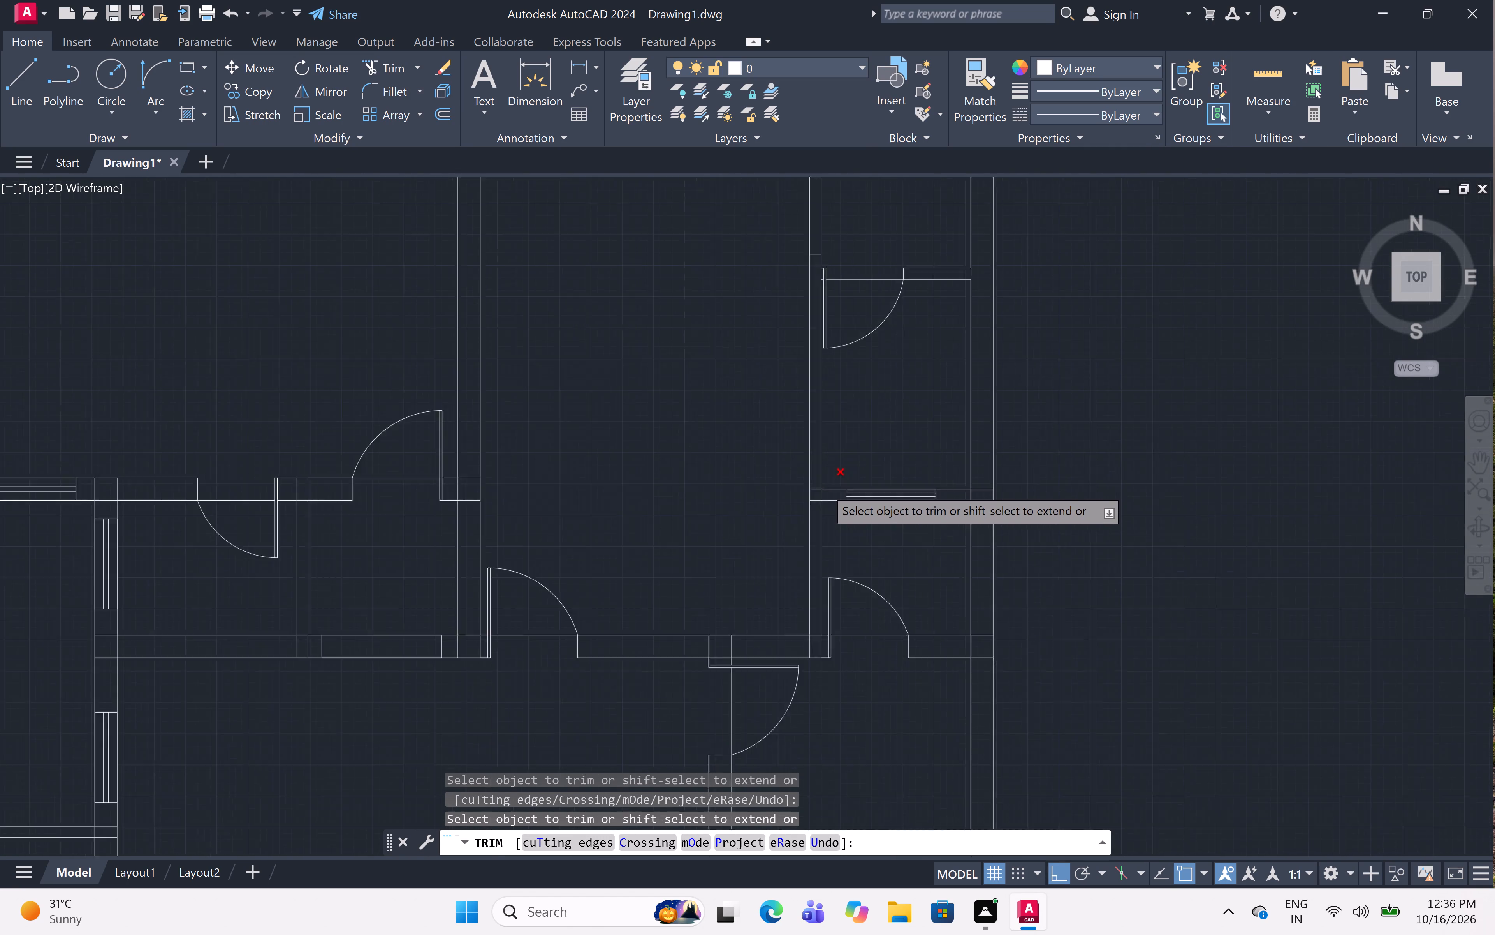
{"action": "scroll", "coordinate": [825, 488], "scroll_direction": "up", "scroll_amount": 3}
{"action": "left_click", "coordinate": [733, 447]}
{"action": "left_click", "coordinate": [721, 657]}
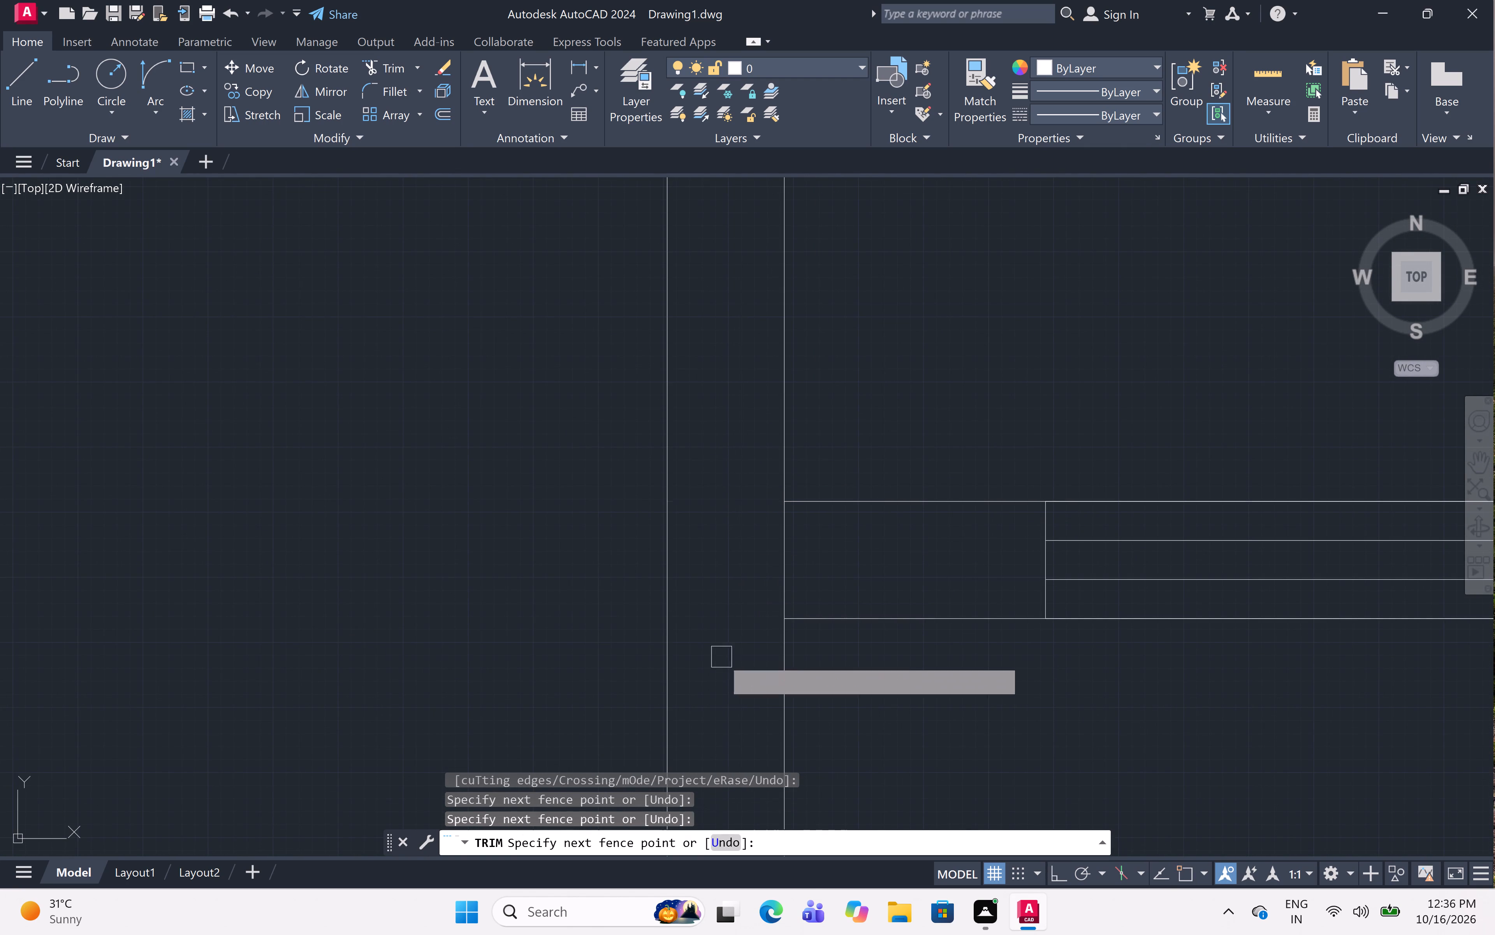
{"action": "left_click", "coordinate": [738, 550]}
{"action": "left_click", "coordinate": [804, 554]}
Trim the crossing lines where the right-side wall containing the ventilator meets the right outer wall.
{"action": "scroll", "coordinate": [803, 555], "scroll_direction": "down", "scroll_amount": 8}
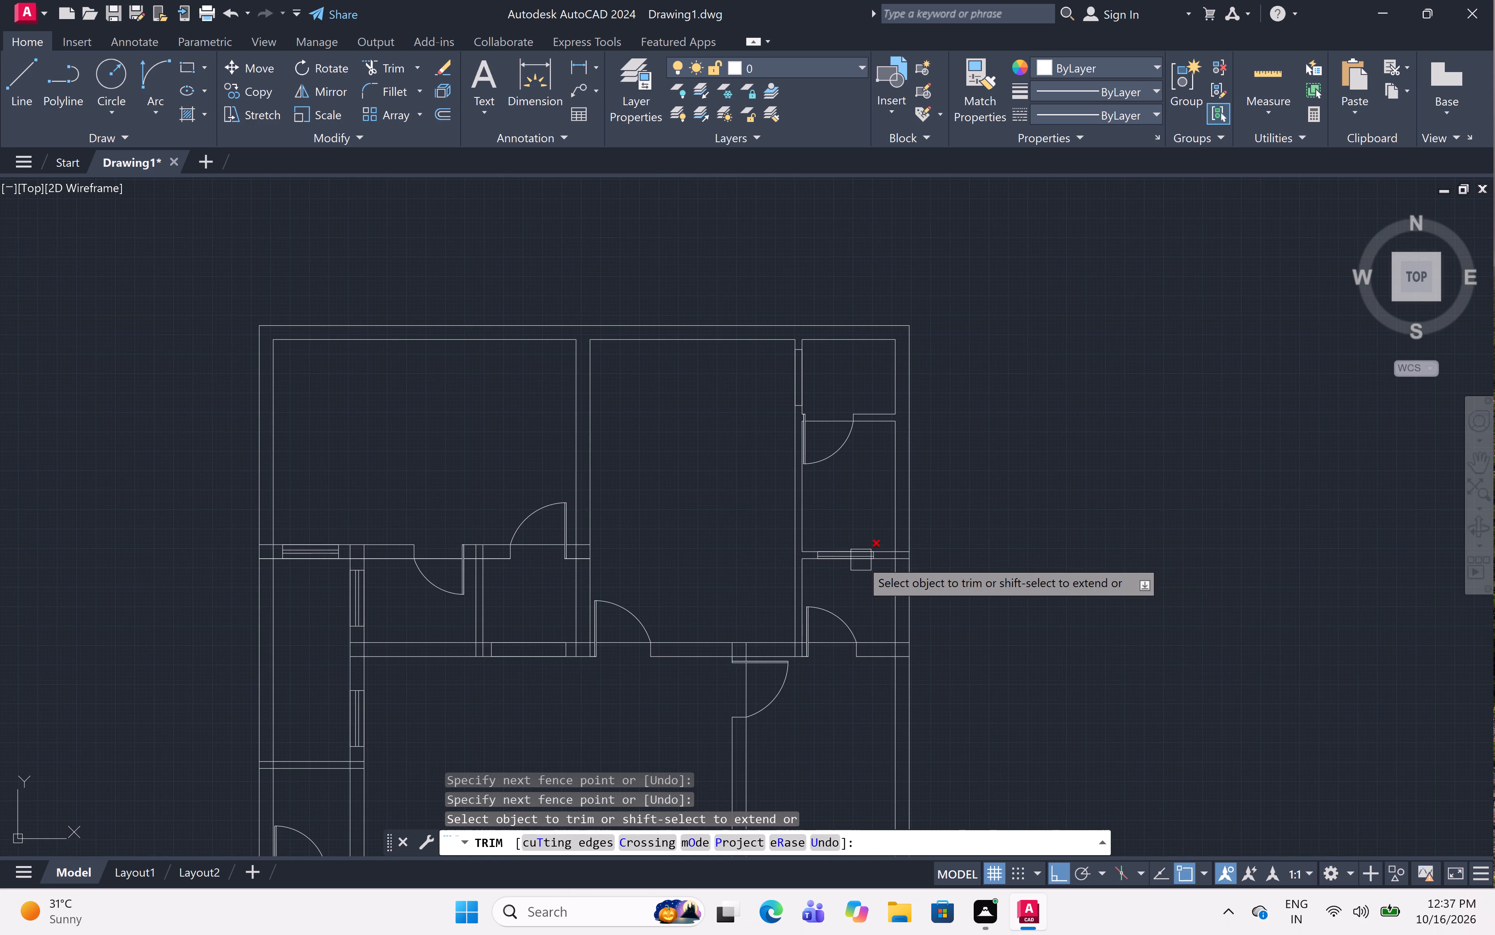
{"action": "scroll", "coordinate": [900, 557], "scroll_direction": "up", "scroll_amount": 6}
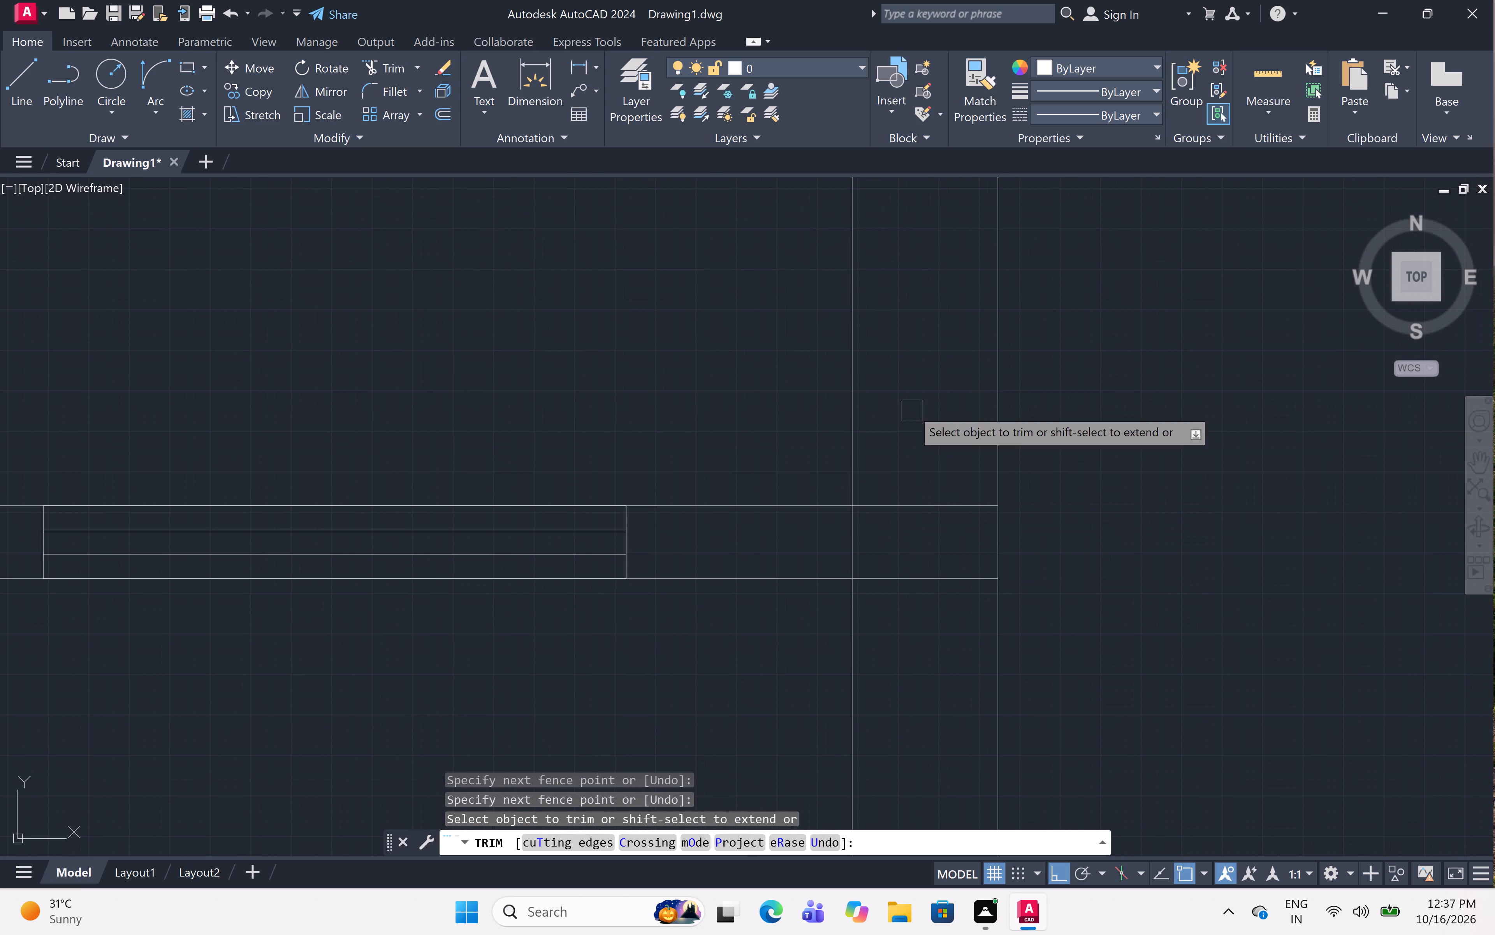
{"action": "left_click_drag", "start_coordinate": [919, 415], "coordinate": [920, 423]}
{"action": "left_click", "coordinate": [920, 626]}
{"action": "left_click", "coordinate": [922, 459]}
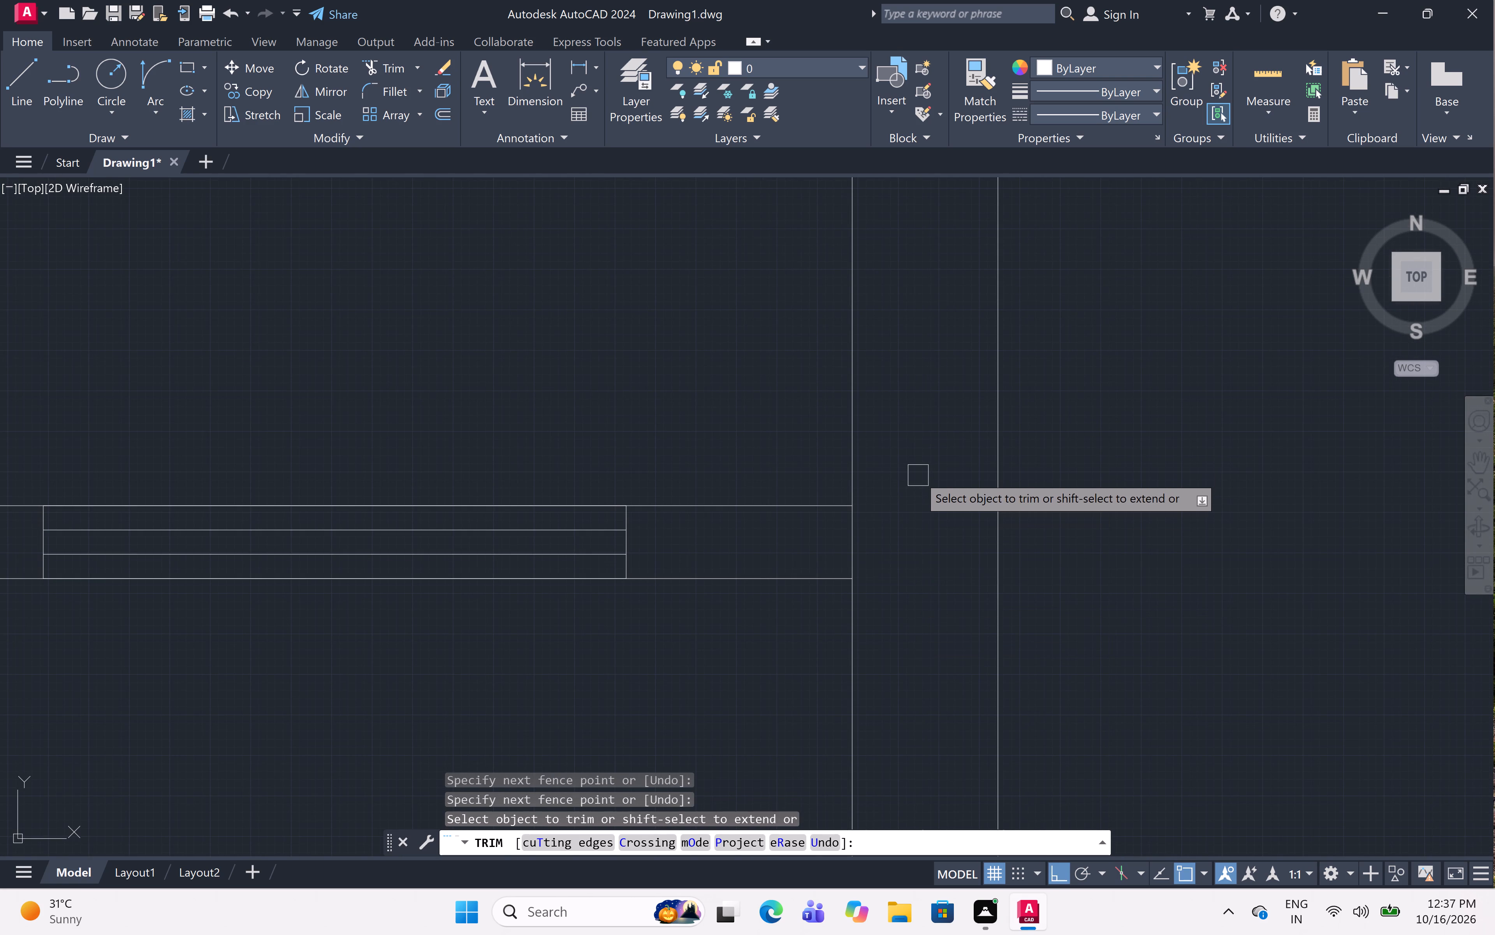
{"action": "left_click", "coordinate": [892, 549]}
{"action": "left_click", "coordinate": [800, 542]}
Trim the crossing lines where the door wall below the ventilator room meets the right outer wall.
{"action": "scroll", "coordinate": [921, 457], "scroll_direction": "down", "scroll_amount": 6}
{"action": "scroll", "coordinate": [915, 638], "scroll_direction": "up", "scroll_amount": 5}
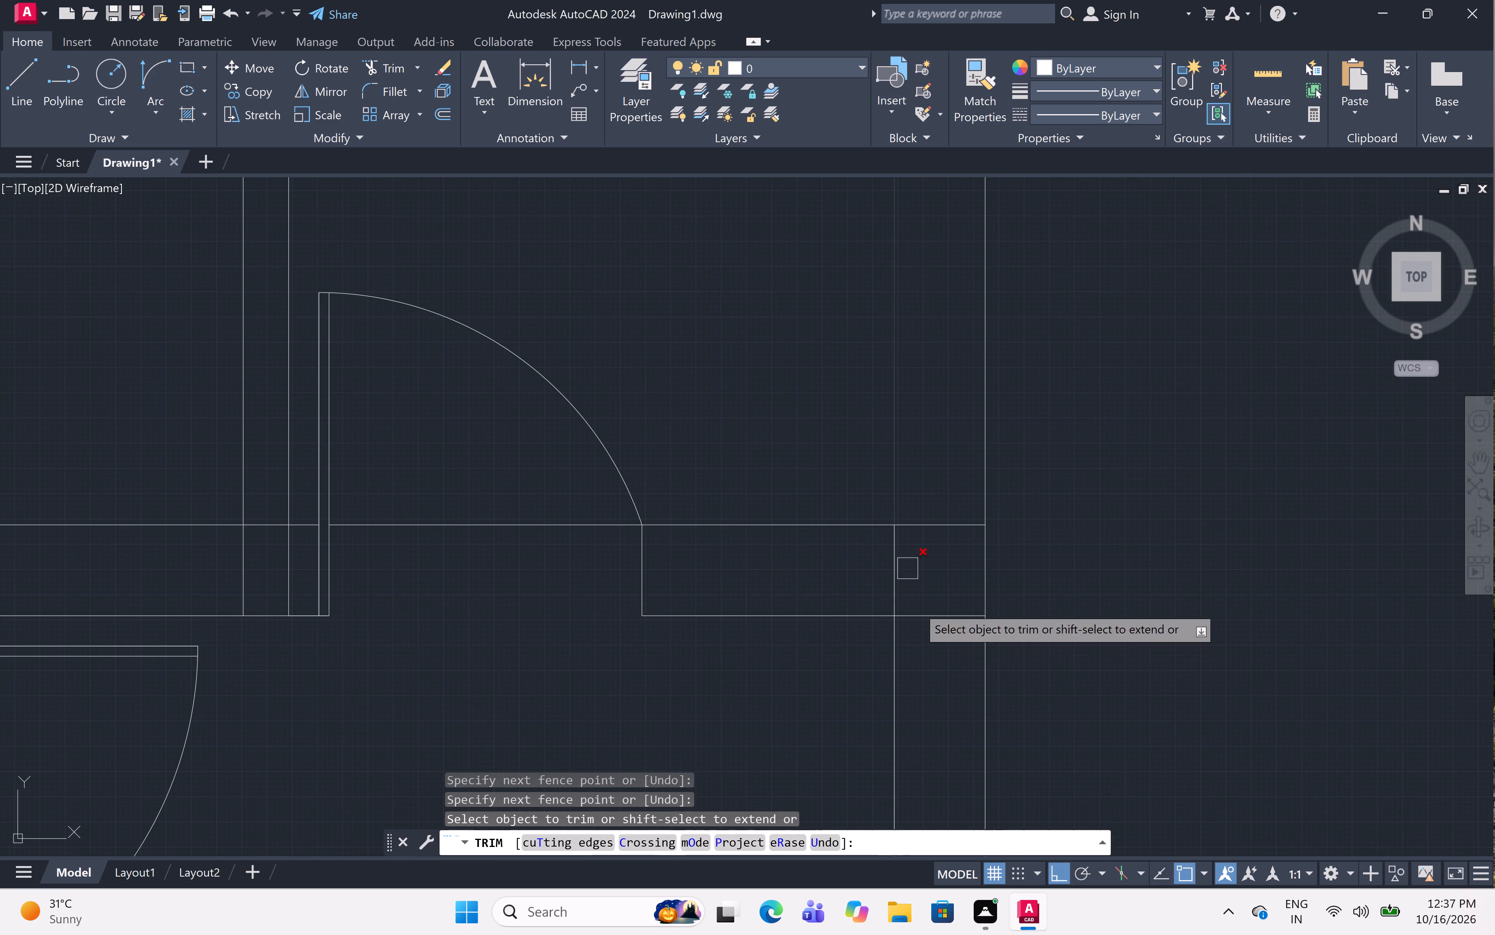
{"action": "scroll", "coordinate": [934, 669], "scroll_direction": "up", "scroll_amount": 1}
{"action": "middle_click_drag", "start_coordinate": [934, 669], "coordinate": [934, 569]}
{"action": "left_click", "coordinate": [952, 275]}
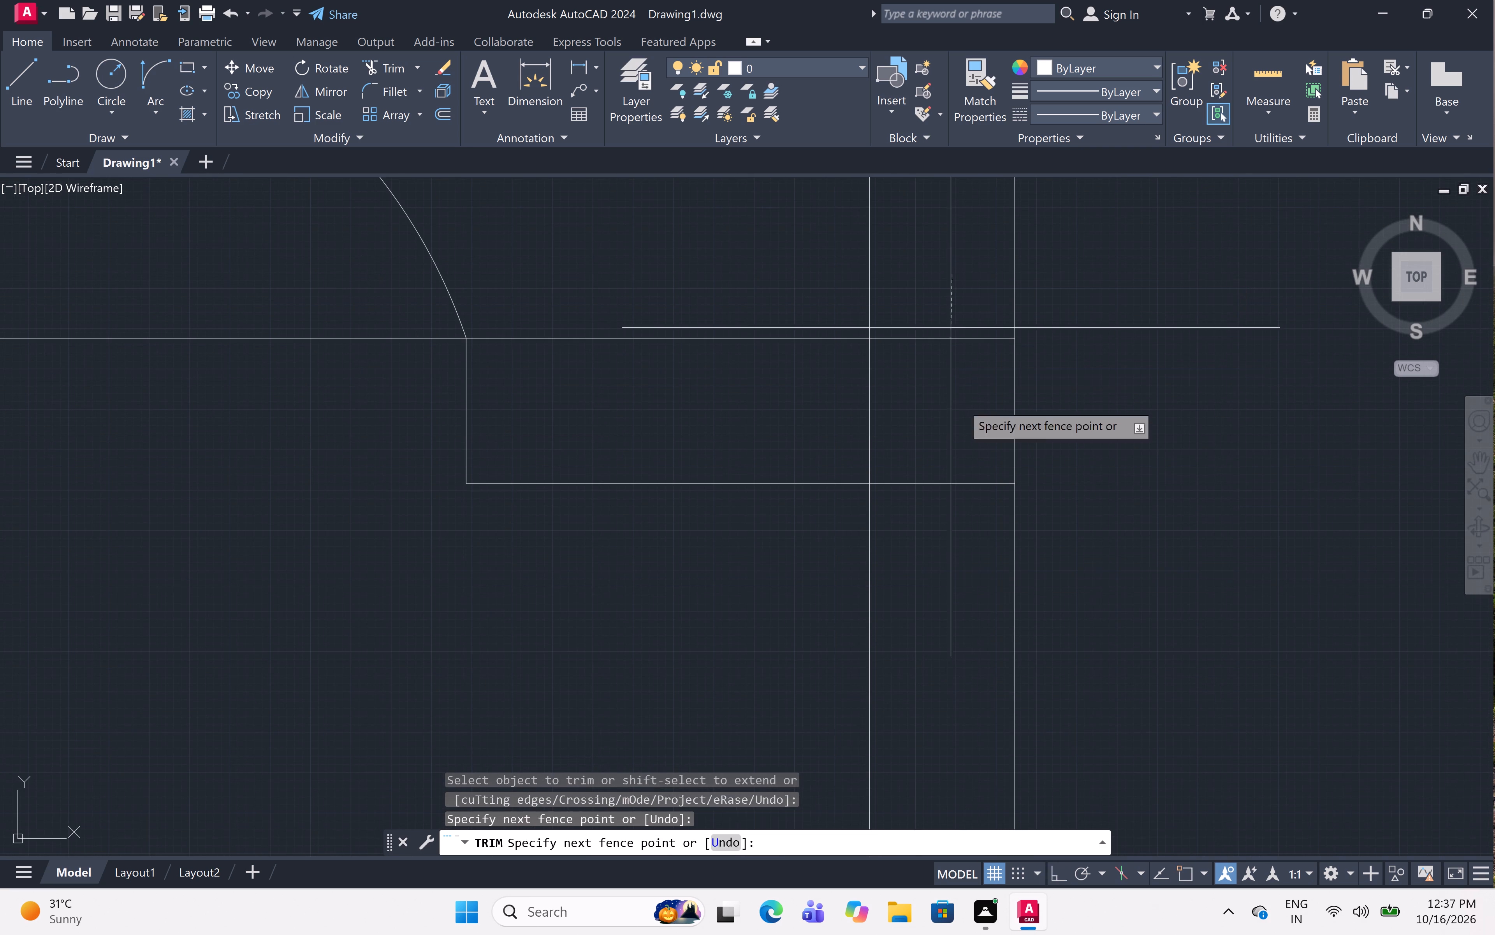
{"action": "left_click_drag", "start_coordinate": [972, 557], "coordinate": [969, 539]}
{"action": "left_click", "coordinate": [931, 379]}
{"action": "left_click_drag", "start_coordinate": [724, 422], "coordinate": [732, 423]}
Trim the crossing lines where the top-middle room's right partition meets the horizontal wall below it.
{"action": "scroll", "coordinate": [968, 382], "scroll_direction": "down", "scroll_amount": 5}
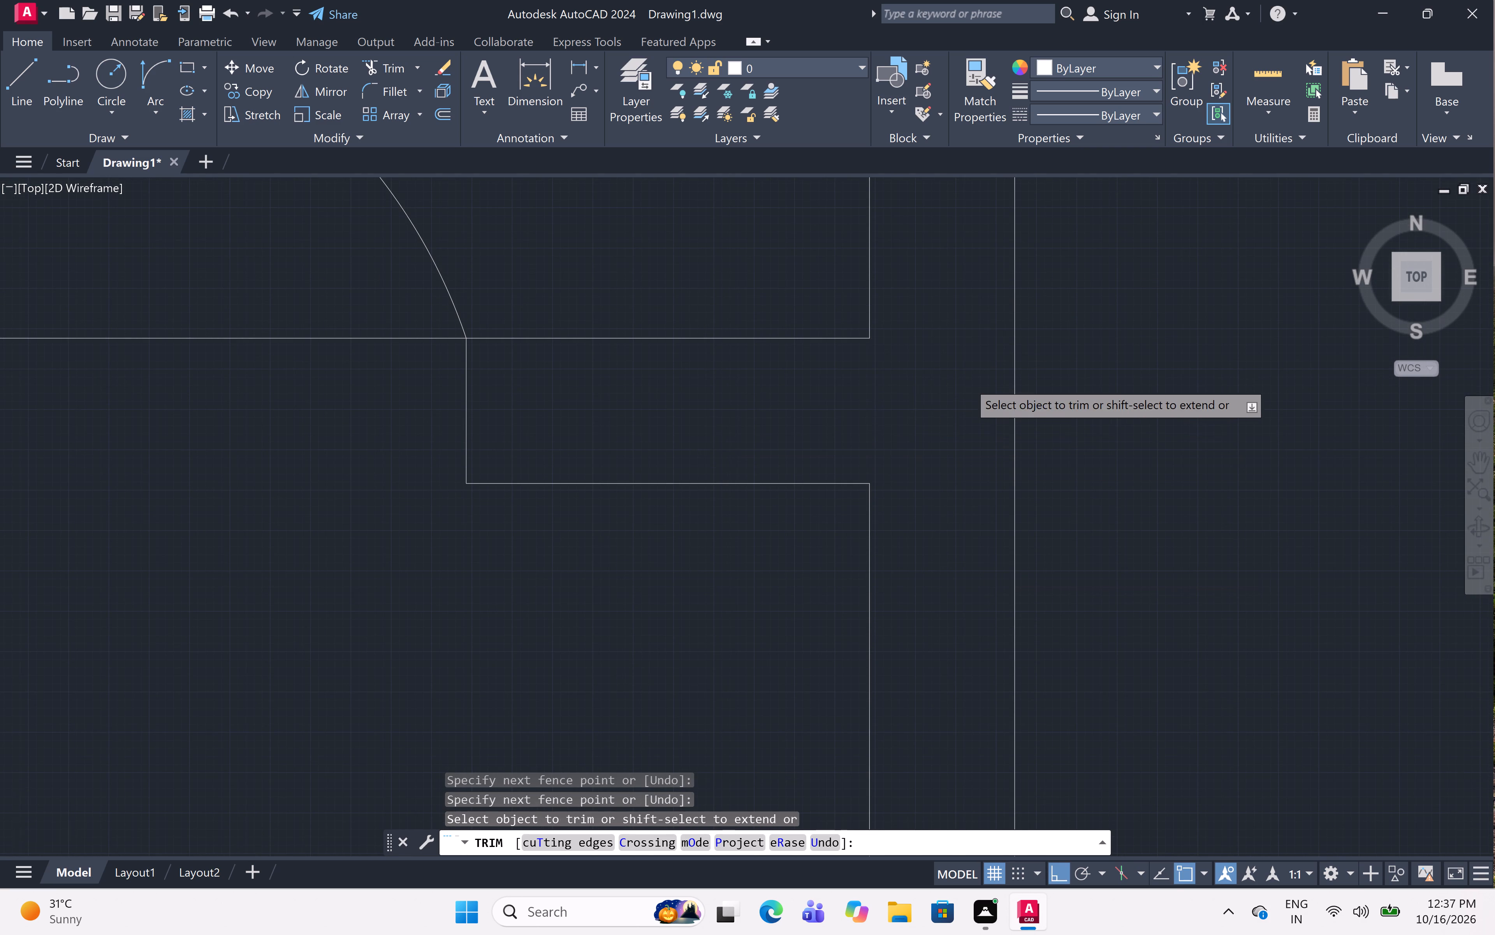
{"action": "scroll", "coordinate": [968, 382], "scroll_direction": "down", "scroll_amount": 2}
{"action": "scroll", "coordinate": [862, 387], "scroll_direction": "up", "scroll_amount": 6}
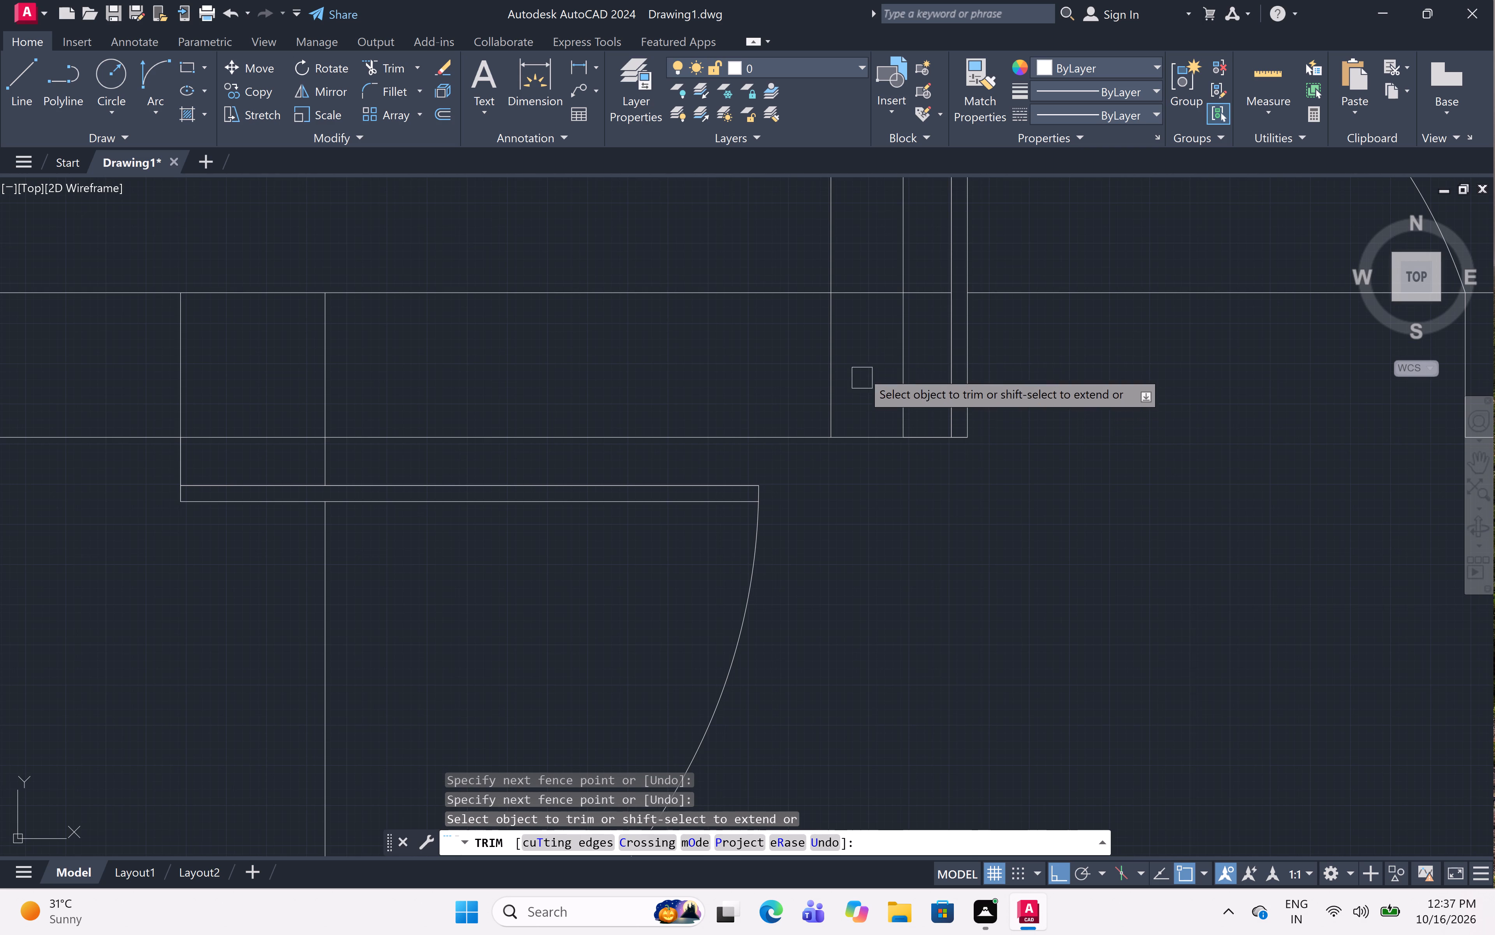
{"action": "left_click", "coordinate": [932, 366]}
{"action": "left_click", "coordinate": [788, 366]}
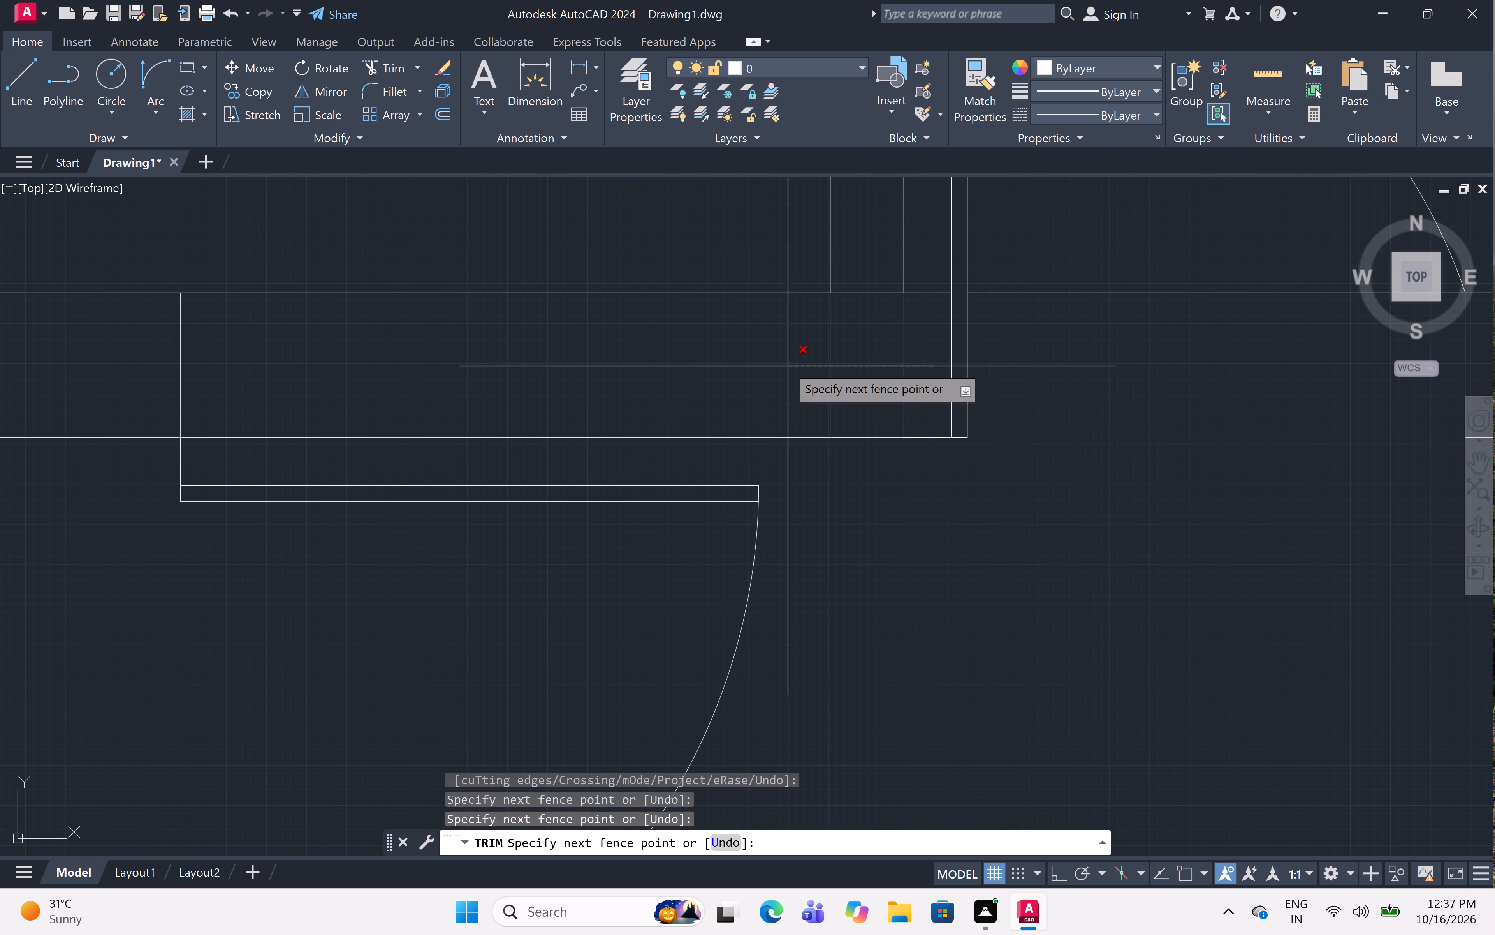
{"action": "left_click", "coordinate": [867, 271]}
{"action": "left_click", "coordinate": [884, 344]}
Trim the crossing lines where the wall between the central hall and the right room meets the horizontal wall above its door.
{"action": "scroll", "coordinate": [882, 343], "scroll_direction": "down", "scroll_amount": 5}
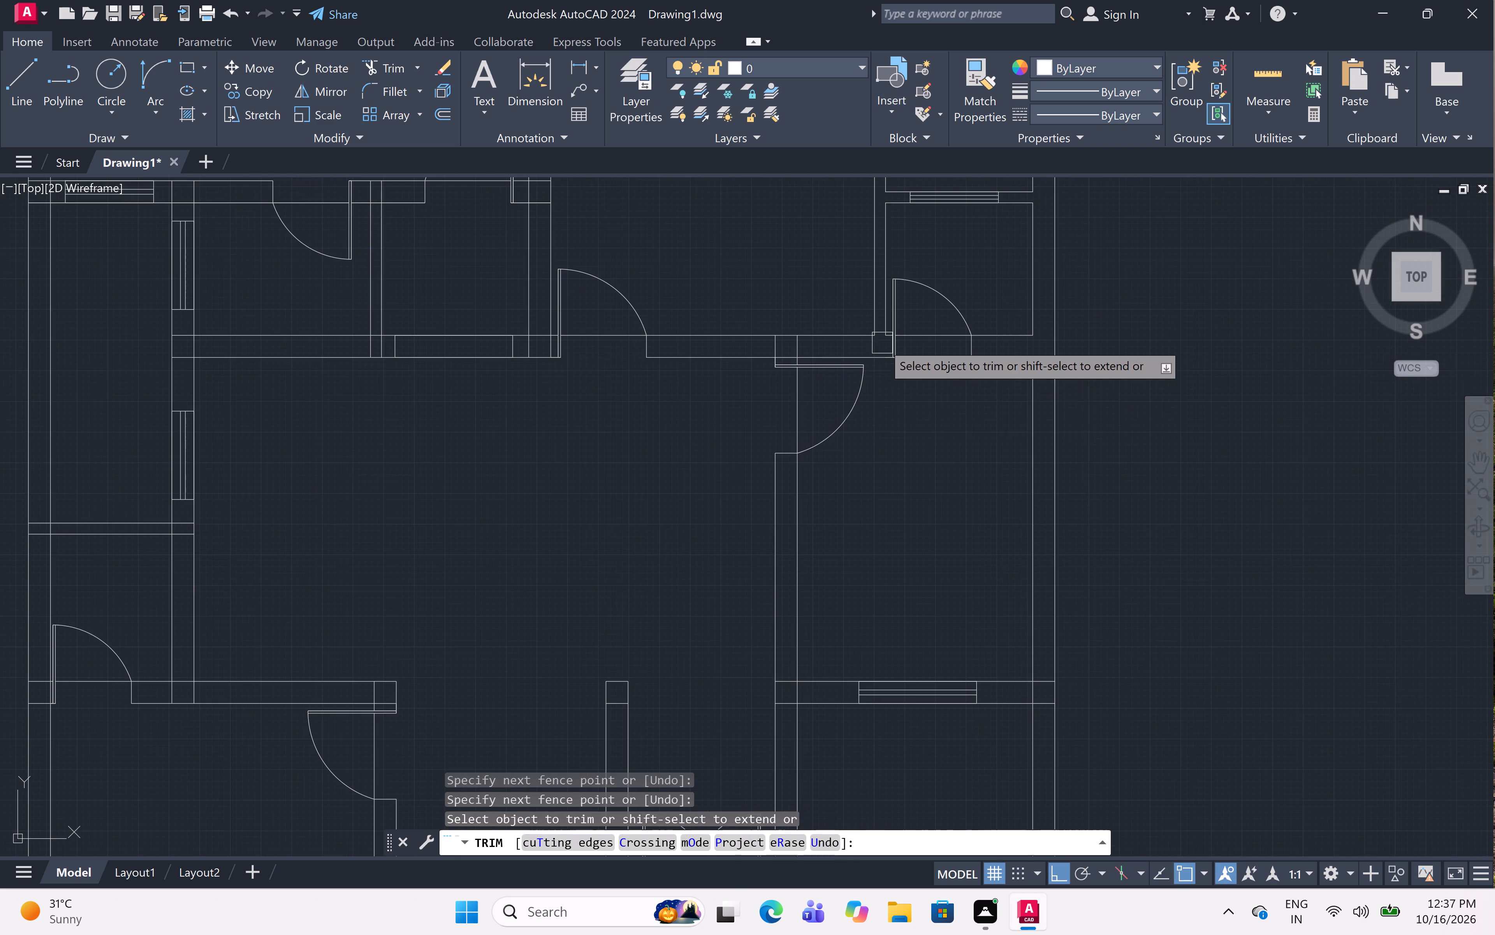
{"action": "scroll", "coordinate": [781, 333], "scroll_direction": "up", "scroll_amount": 5}
{"action": "scroll", "coordinate": [828, 402], "scroll_direction": "up", "scroll_amount": 1}
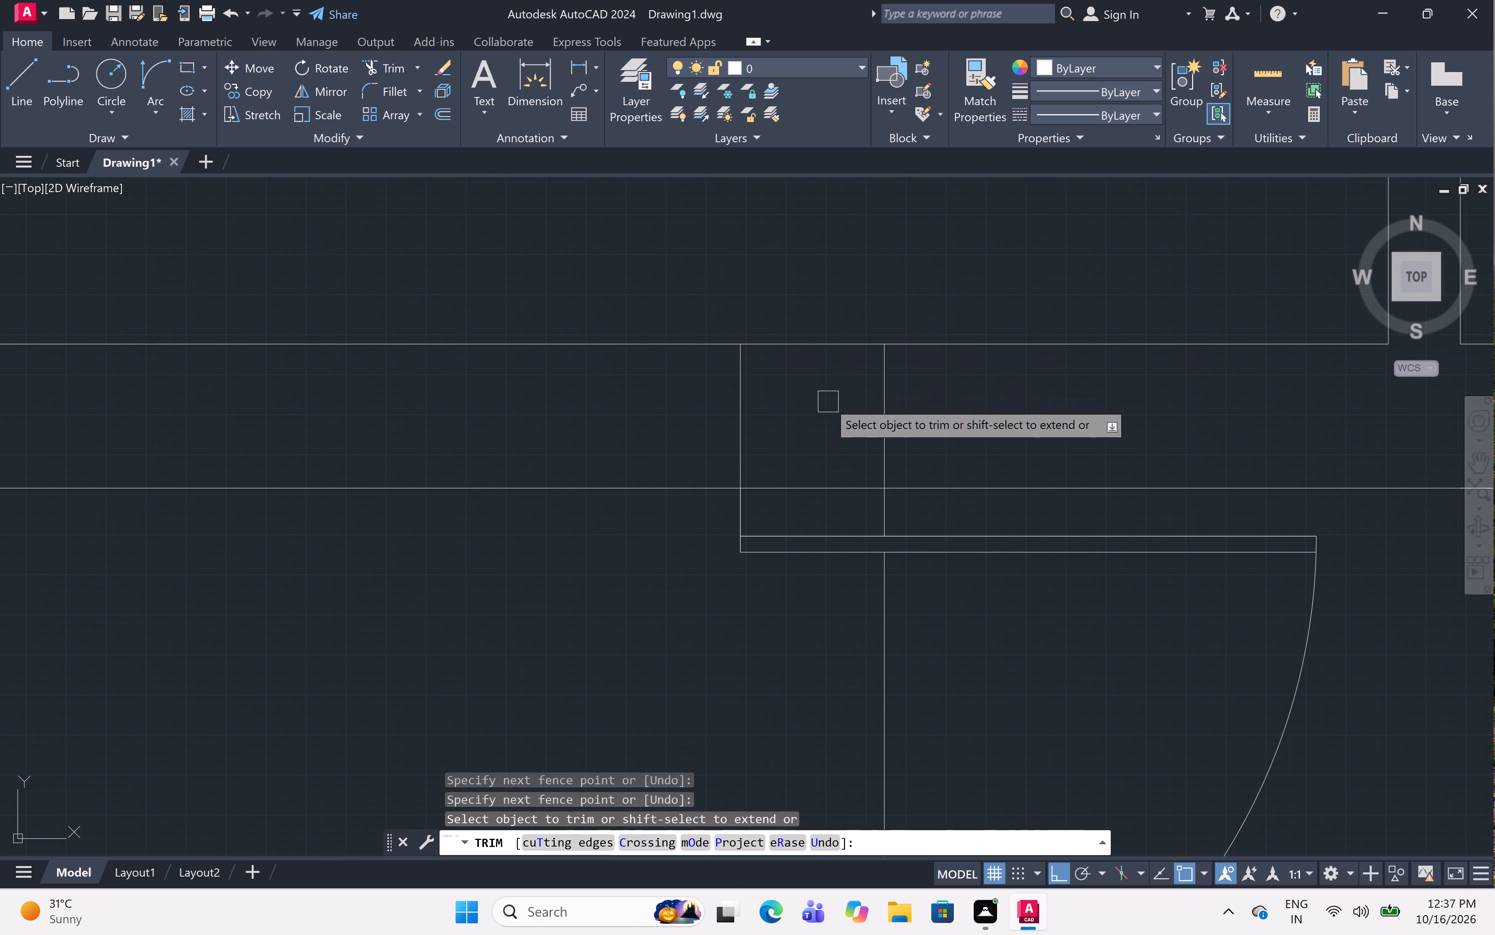
{"action": "left_click", "coordinate": [606, 408]}
{"action": "left_click", "coordinate": [974, 451]}
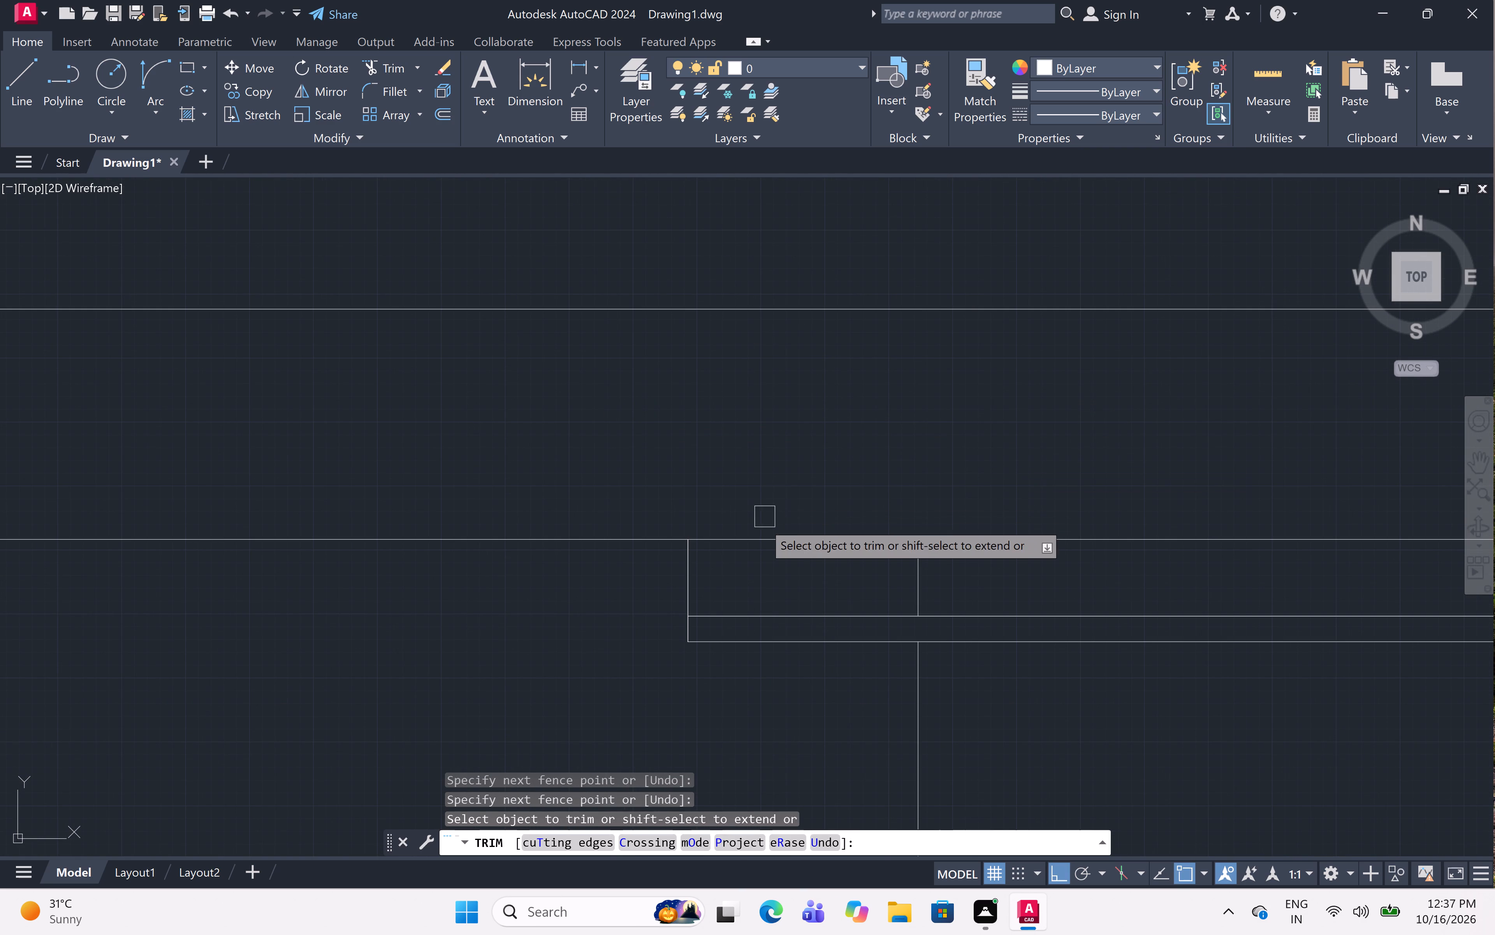
{"action": "left_click", "coordinate": [765, 545]}
Trim the crossing lines where the top-middle room's left wall meets its bottom wall, beside the door.
{"action": "scroll", "coordinate": [816, 388], "scroll_direction": "down", "scroll_amount": 6}
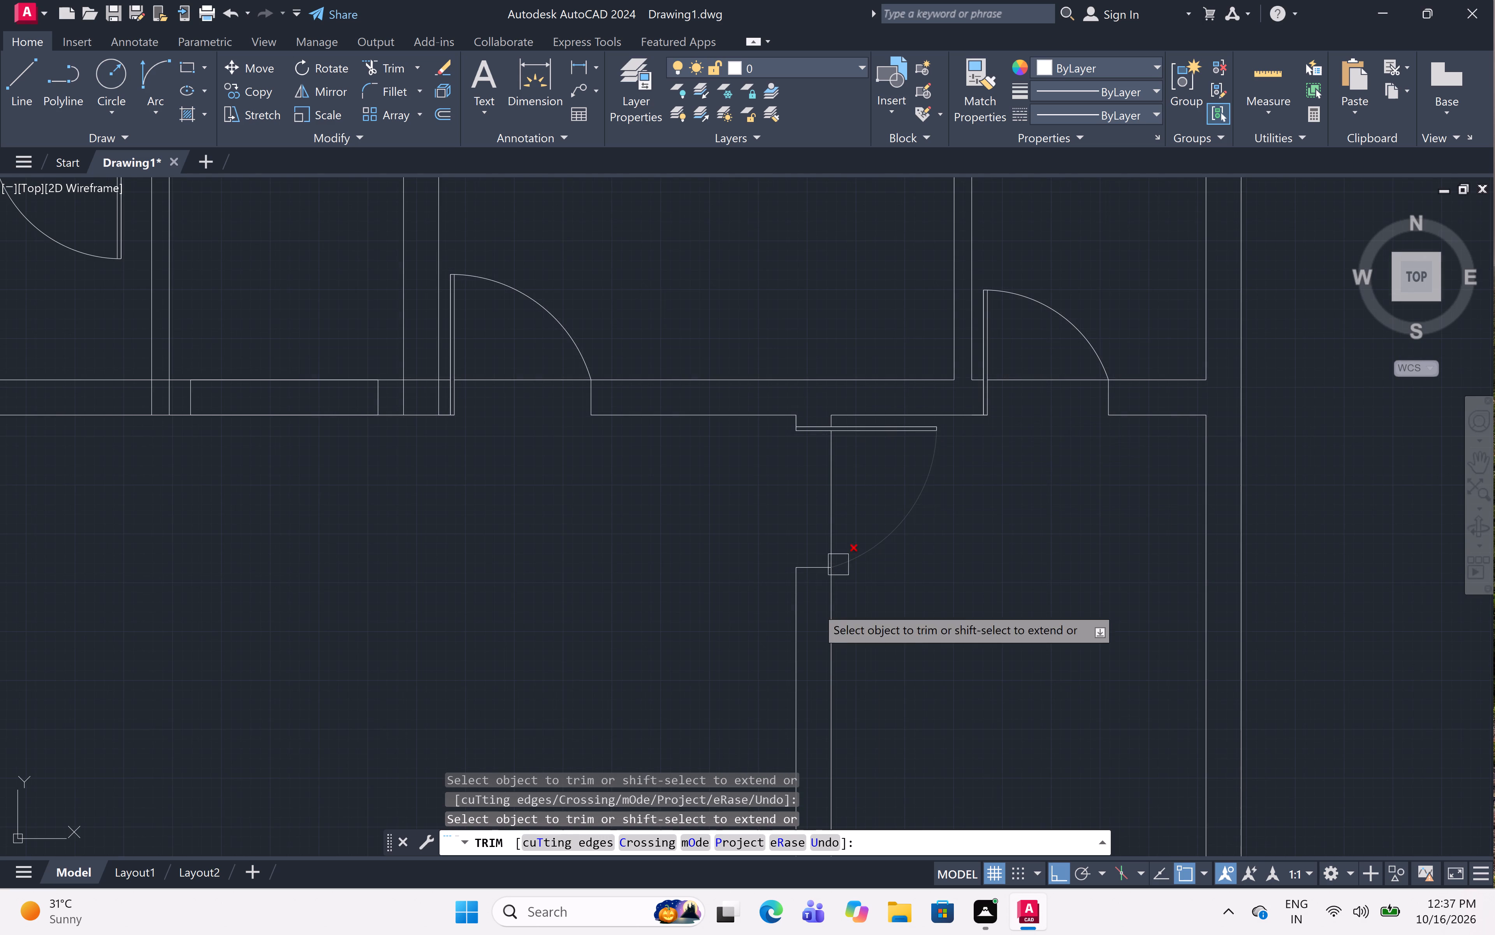
{"action": "scroll", "coordinate": [923, 538], "scroll_direction": "down", "scroll_amount": 2}
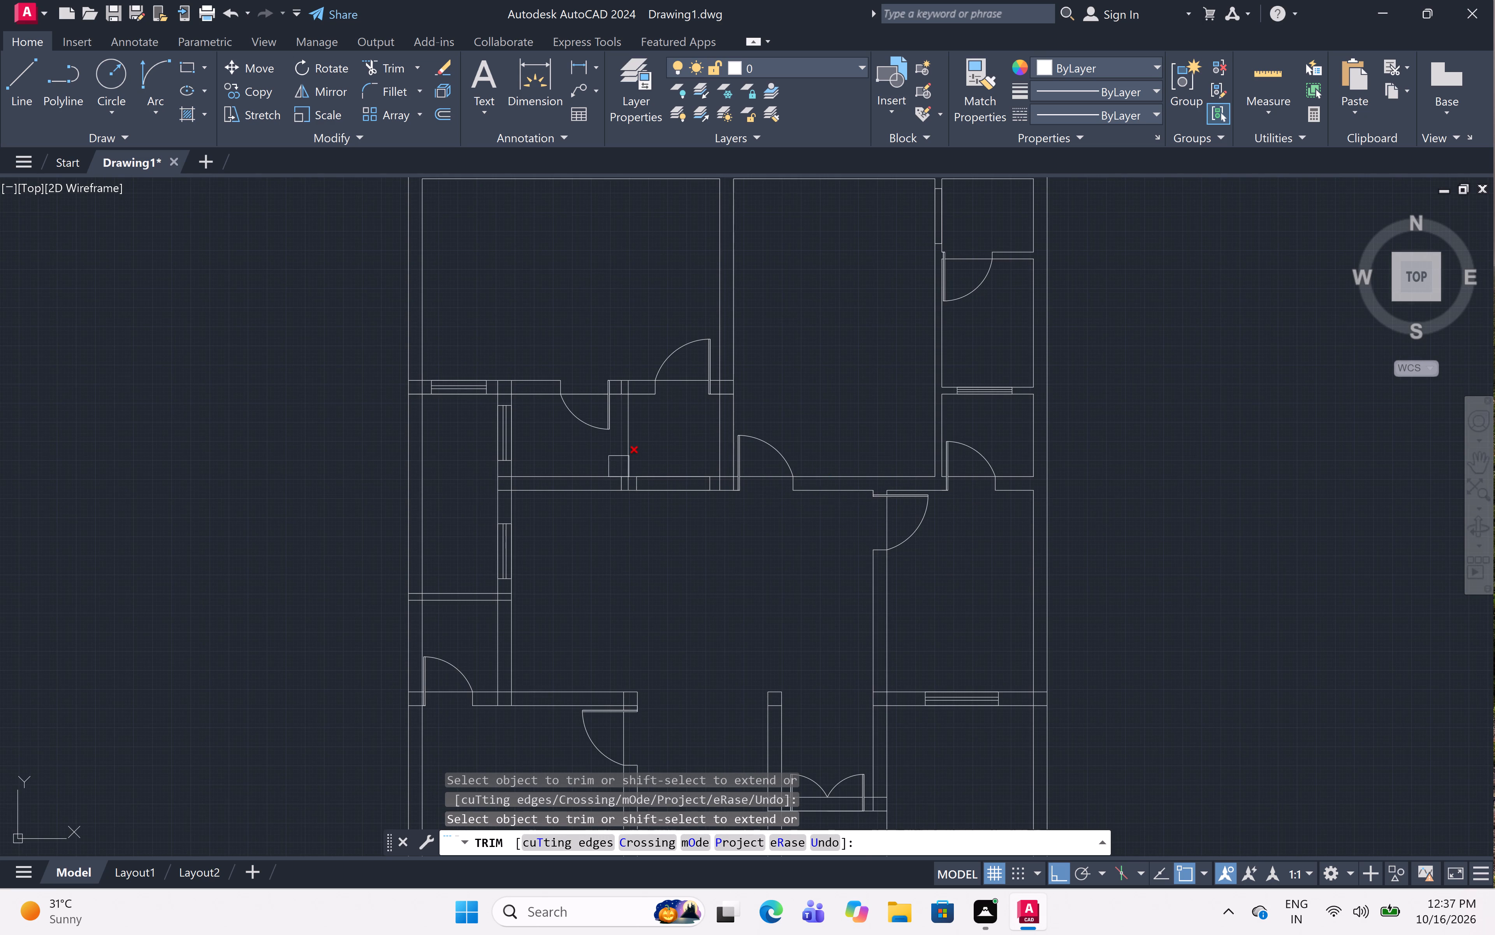
{"action": "scroll", "coordinate": [733, 476], "scroll_direction": "up", "scroll_amount": 6}
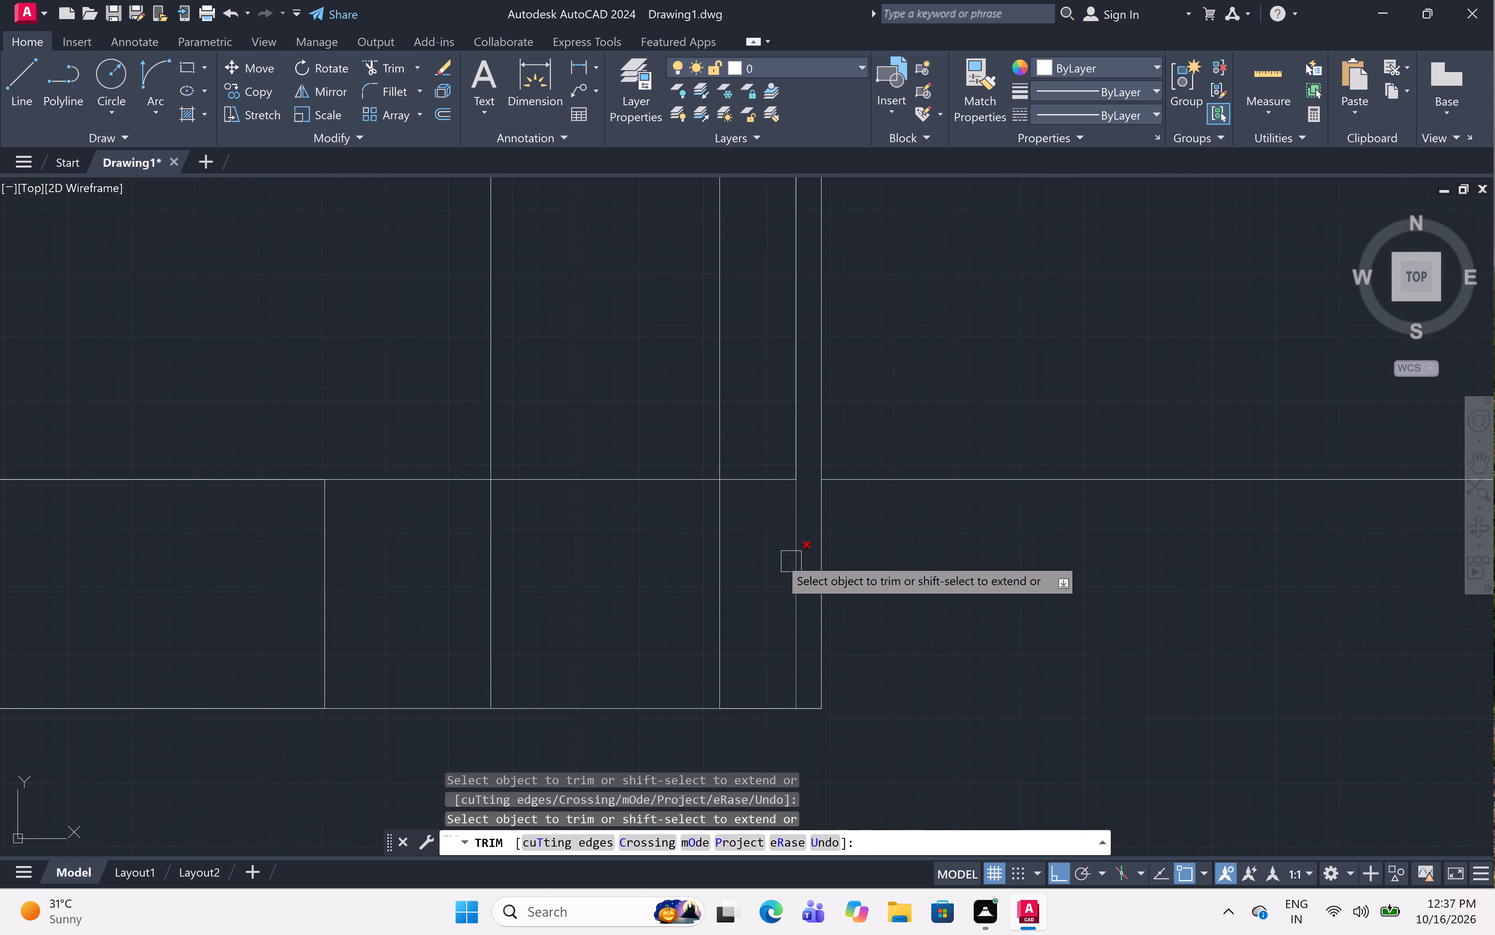
{"action": "left_click", "coordinate": [764, 555]}
{"action": "left_click", "coordinate": [461, 552]}
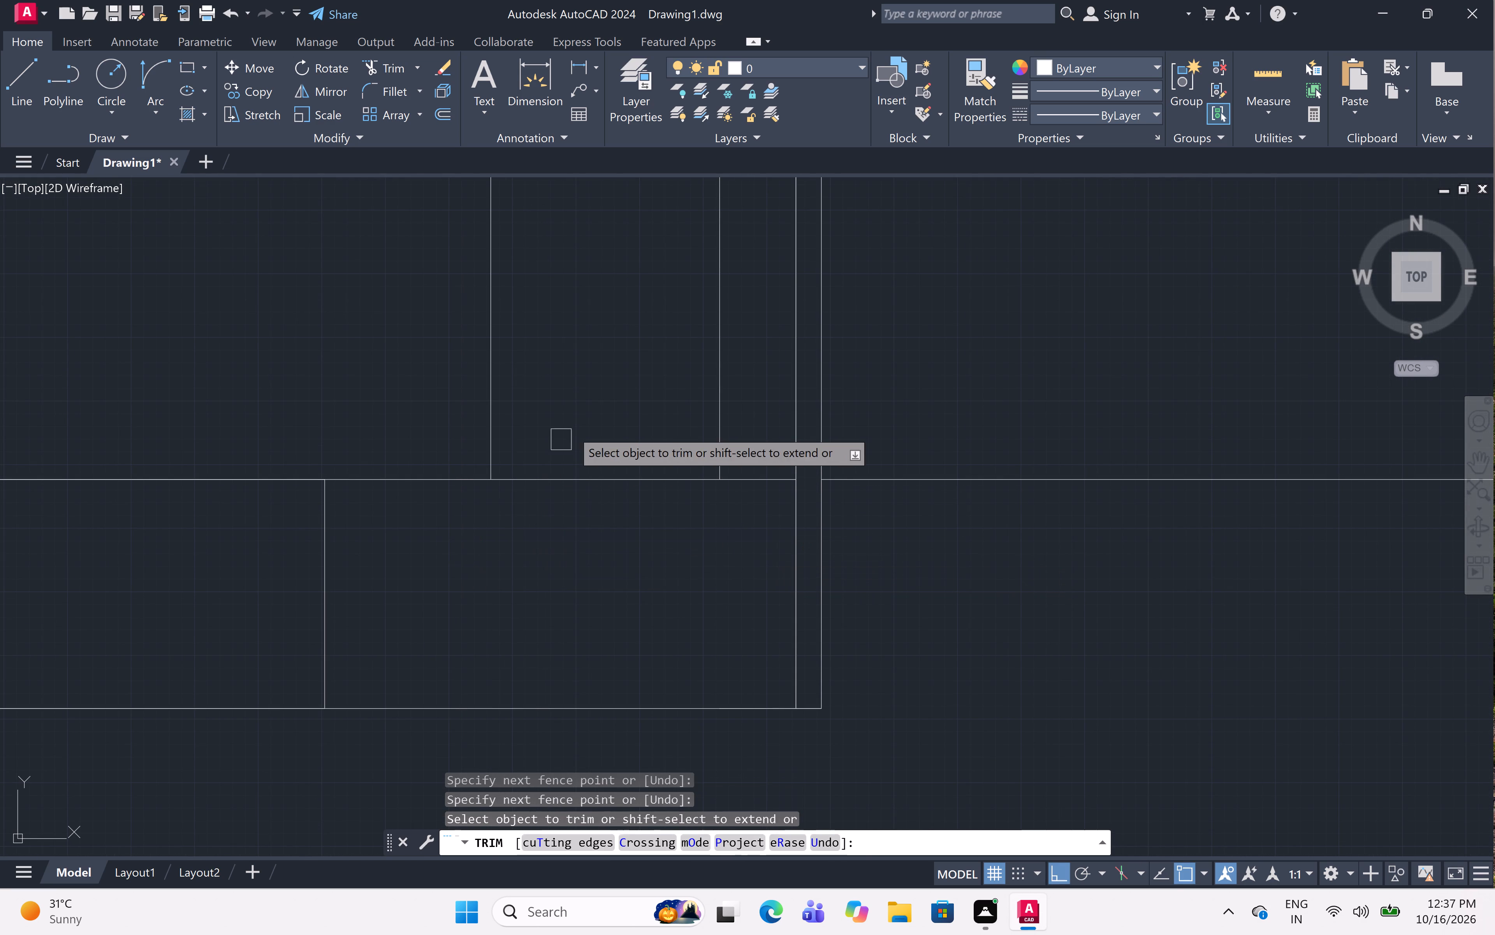
{"action": "left_click", "coordinate": [572, 429]}
{"action": "left_click", "coordinate": [600, 544]}
Trim the crossing lines where the top-left room's bottom wall meets the top-middle room's left wall.
{"action": "scroll", "coordinate": [597, 490], "scroll_direction": "down", "scroll_amount": 7}
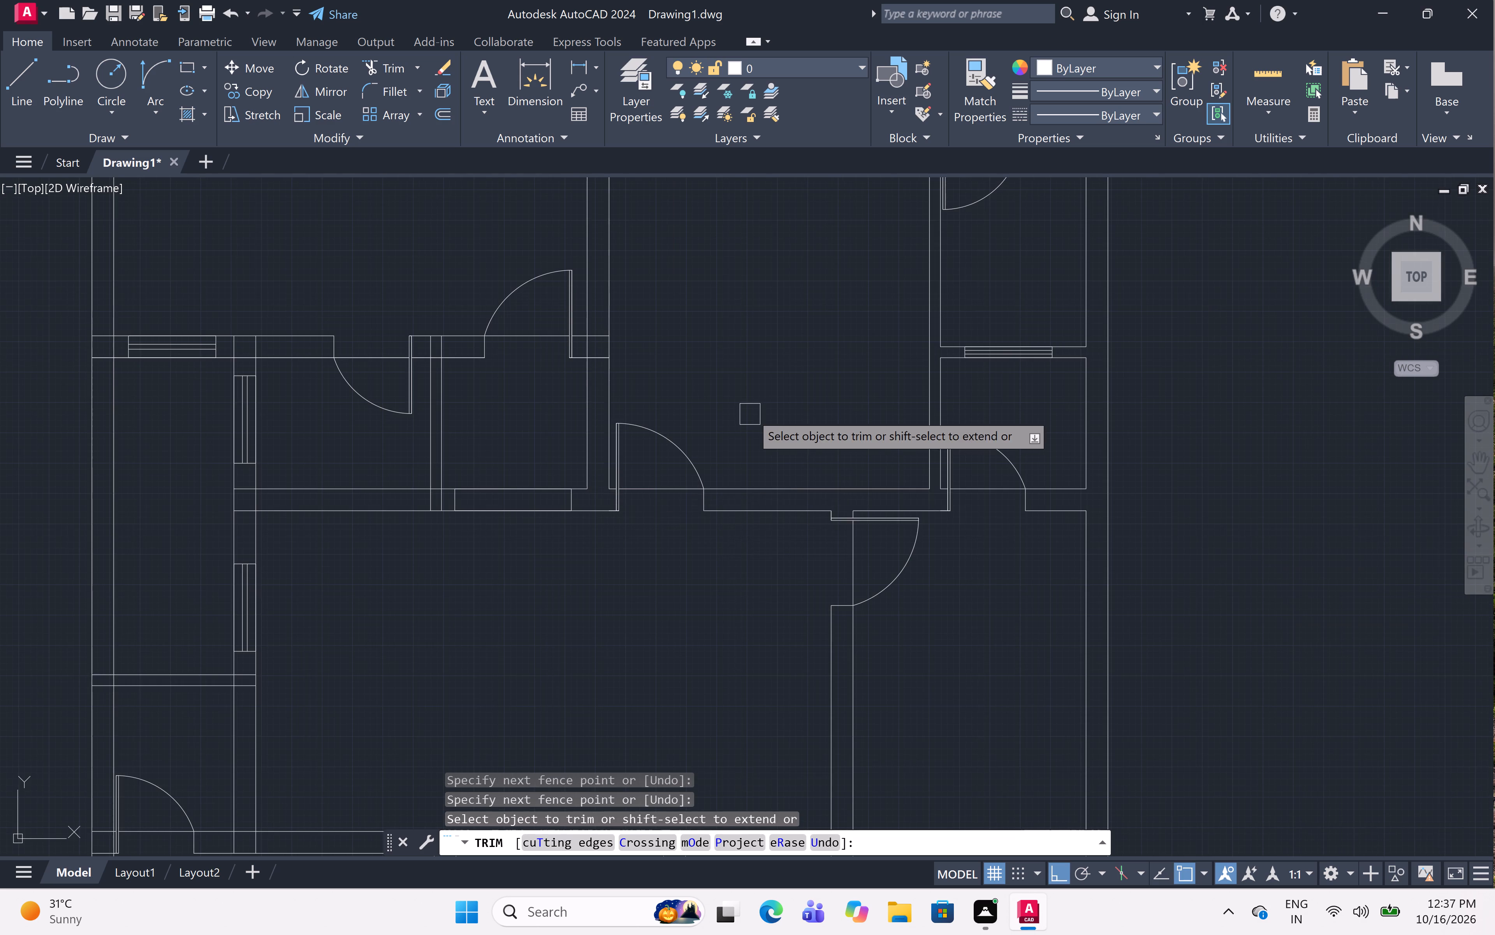
{"action": "scroll", "coordinate": [751, 411], "scroll_direction": "down", "scroll_amount": 2}
{"action": "scroll", "coordinate": [692, 383], "scroll_direction": "up", "scroll_amount": 6}
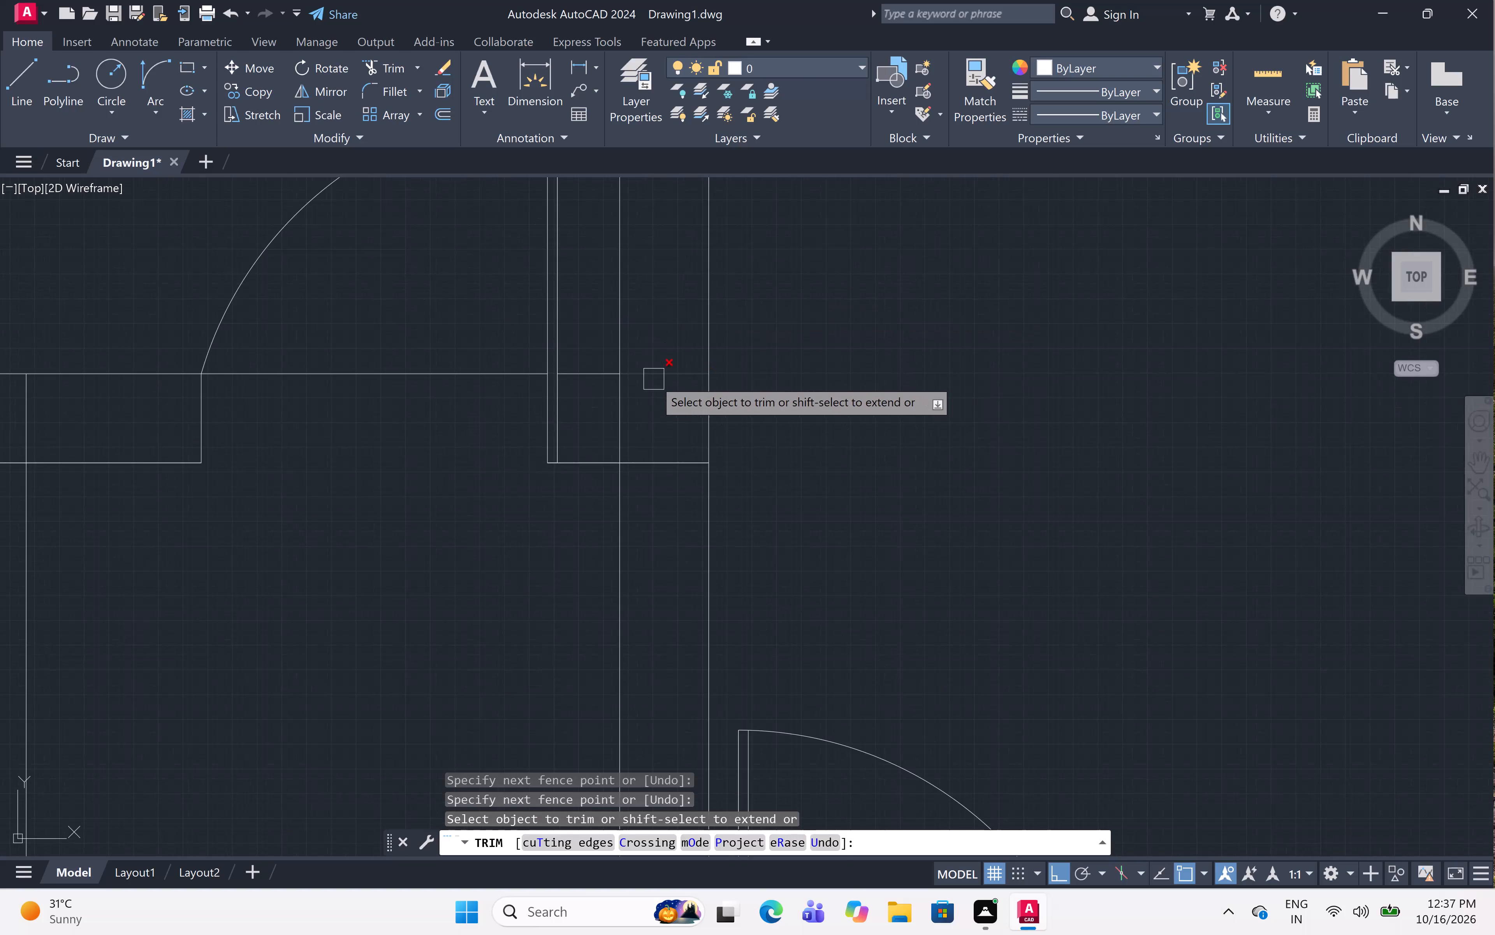
{"action": "scroll", "coordinate": [653, 379], "scroll_direction": "up", "scroll_amount": 2}
{"action": "left_click", "coordinate": [672, 326]}
{"action": "left_click", "coordinate": [667, 626]}
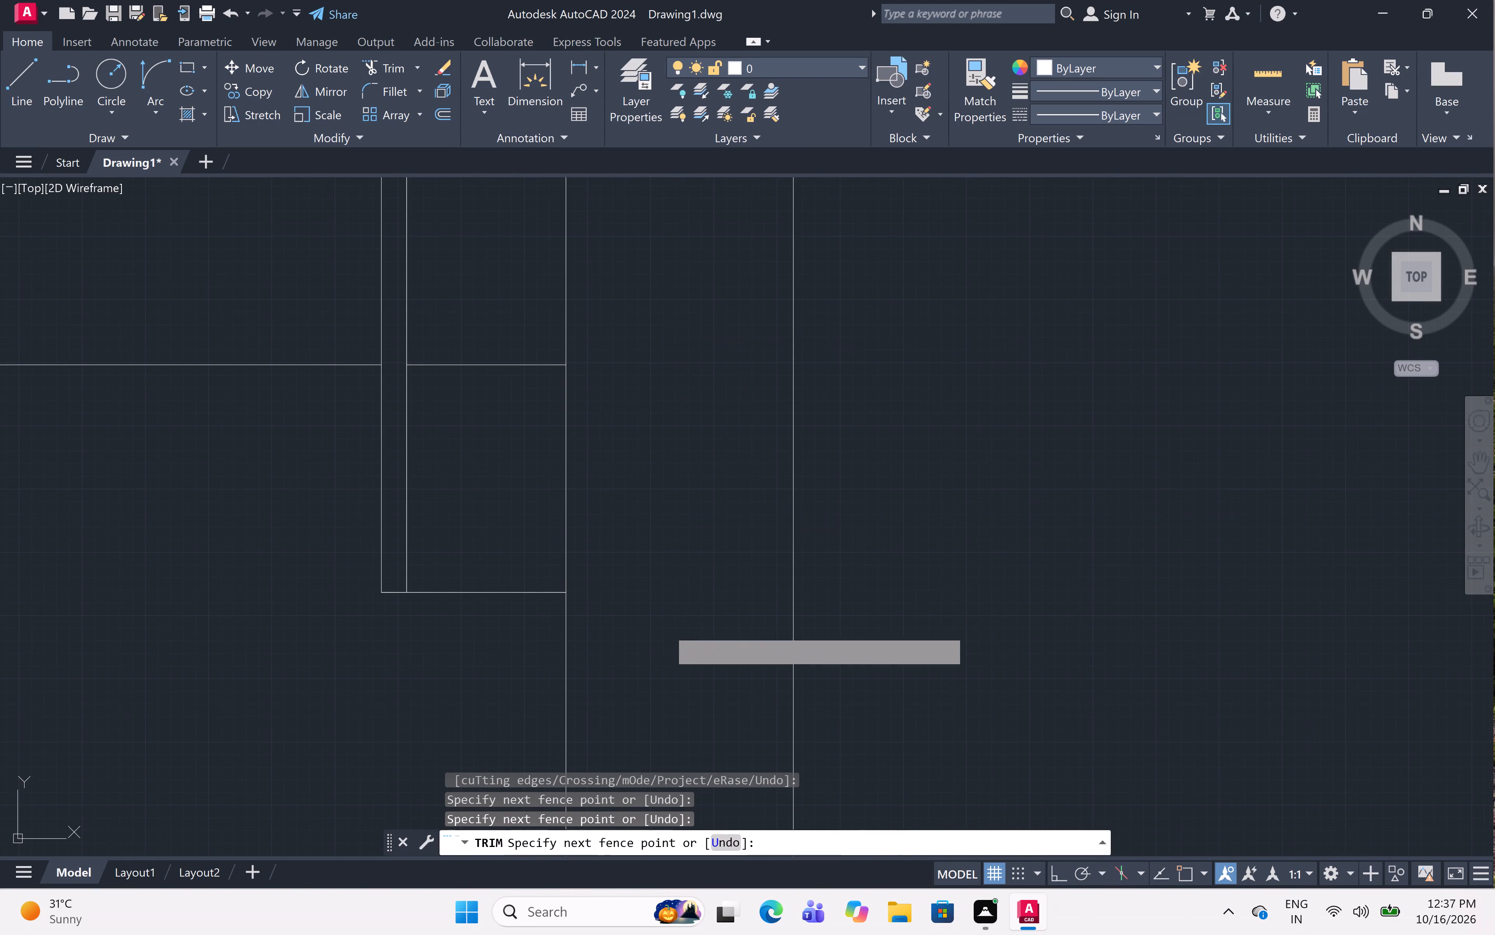
{"action": "left_click", "coordinate": [659, 508]}
{"action": "left_click", "coordinate": [499, 485]}
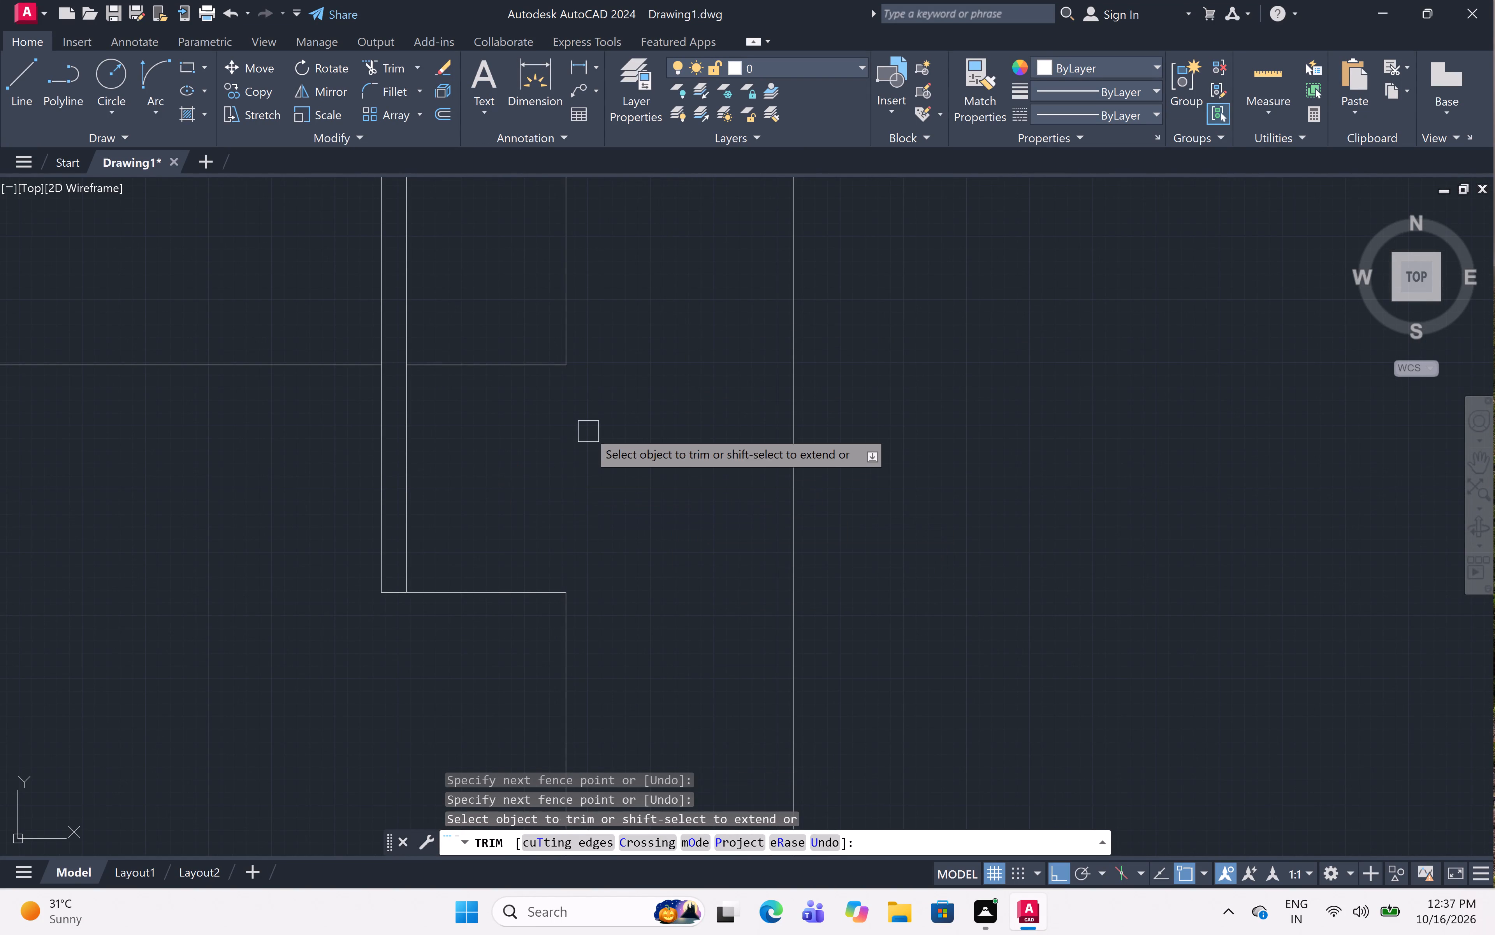
Trim the crossing lines where the thin partition between the two small rooms meets the top-left room's bottom wall, between the doors.
{"action": "scroll", "coordinate": [588, 431], "scroll_direction": "down", "scroll_amount": 7}
{"action": "scroll", "coordinate": [394, 424], "scroll_direction": "up", "scroll_amount": 4}
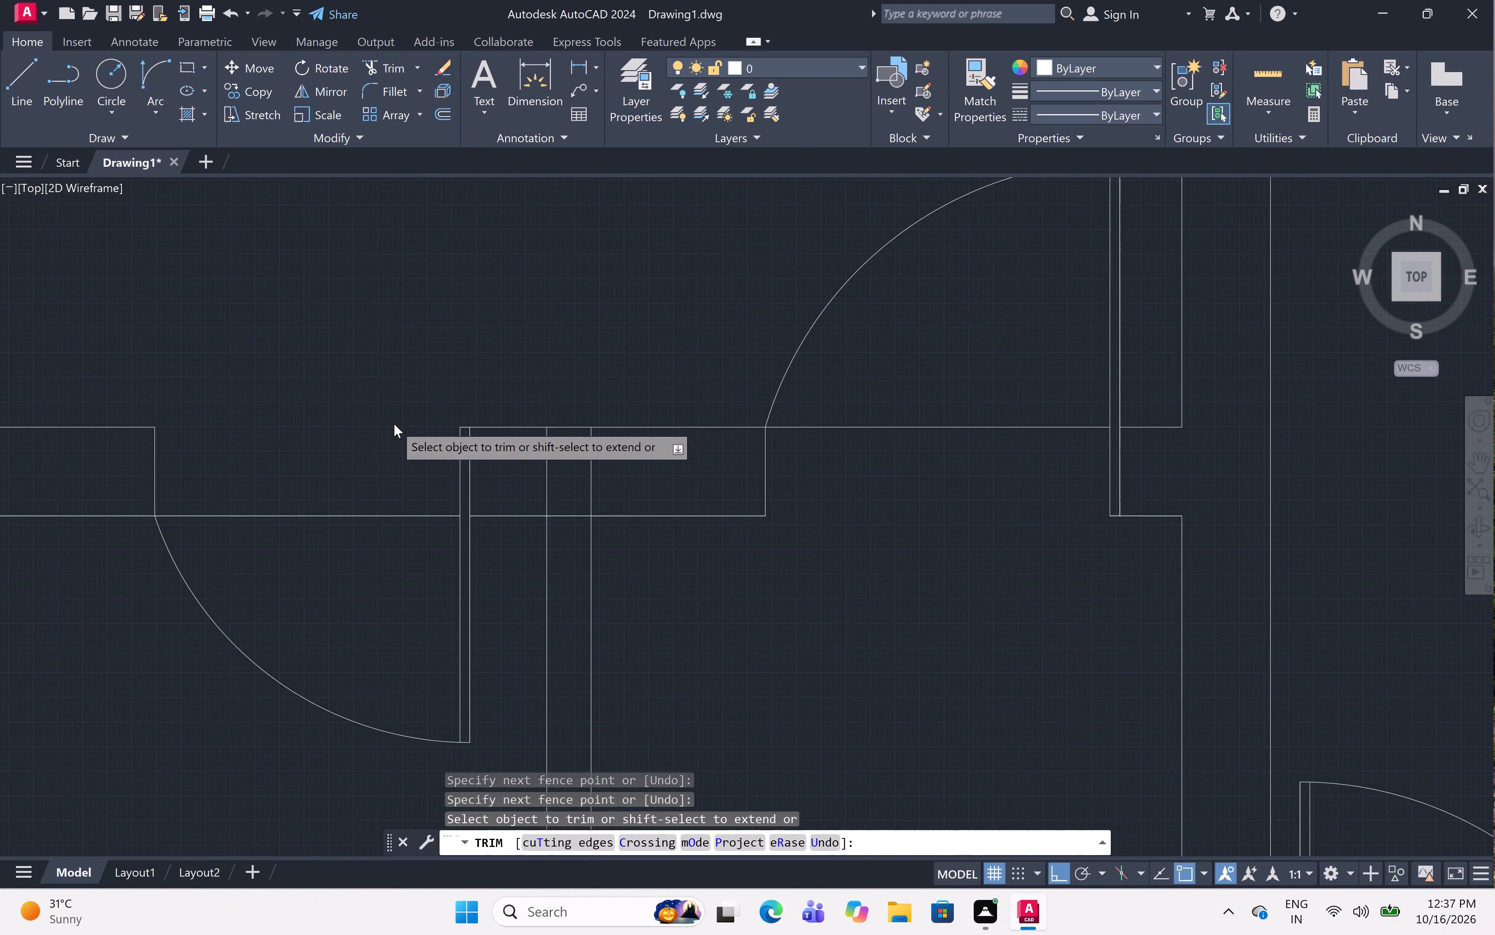
{"action": "scroll", "coordinate": [623, 501], "scroll_direction": "up", "scroll_amount": 1}
{"action": "left_click", "coordinate": [603, 504]}
{"action": "left_click_drag", "start_coordinate": [974, 505], "coordinate": [980, 503]}
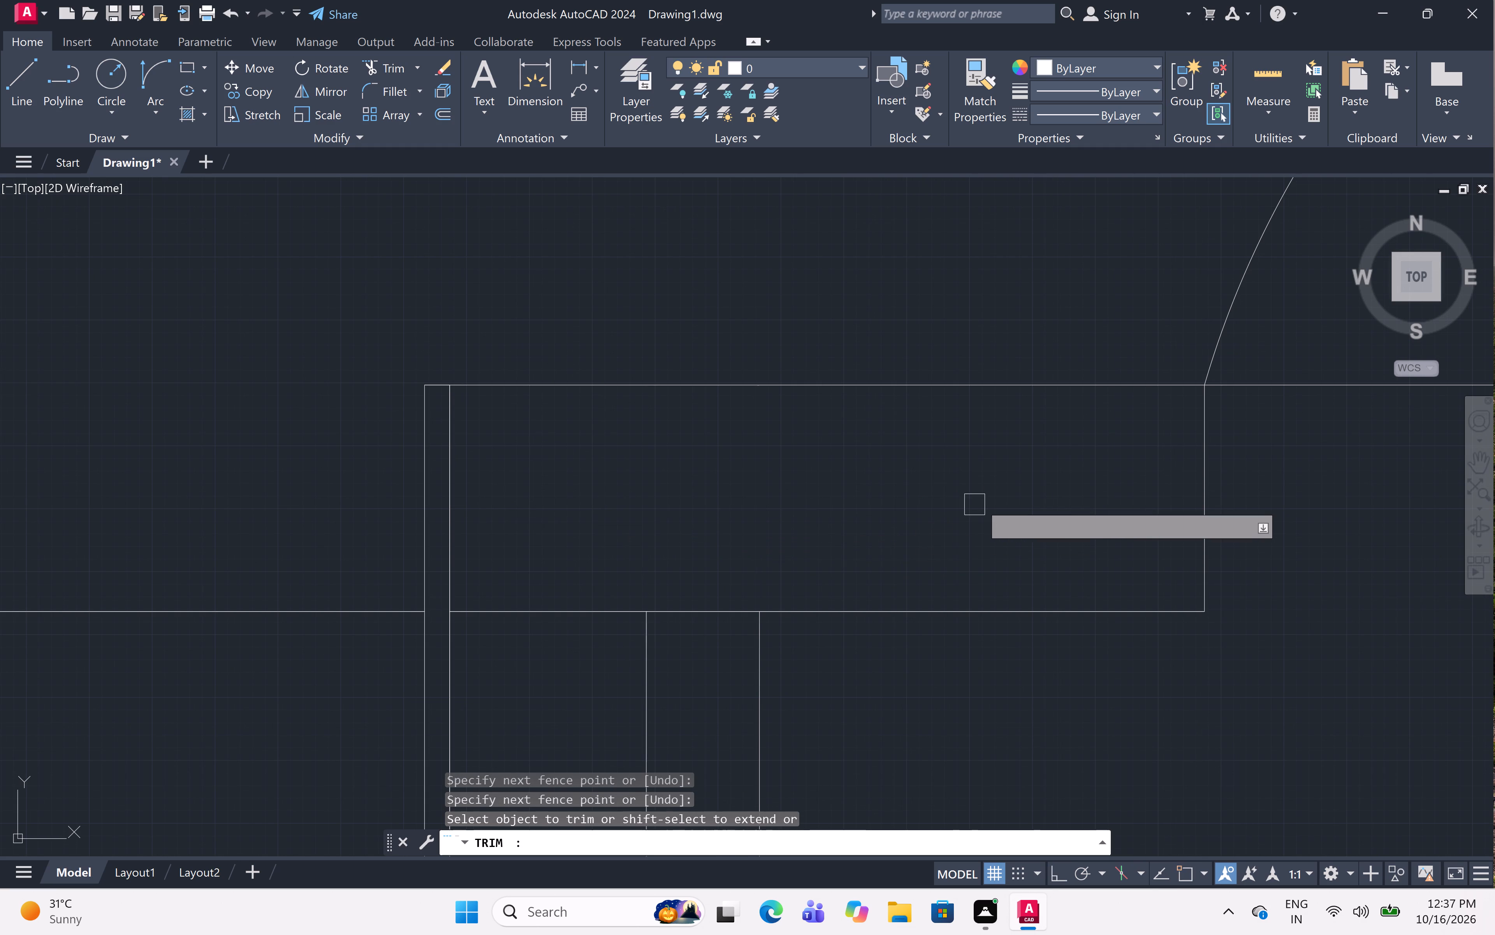
{"action": "left_click", "coordinate": [669, 550]}
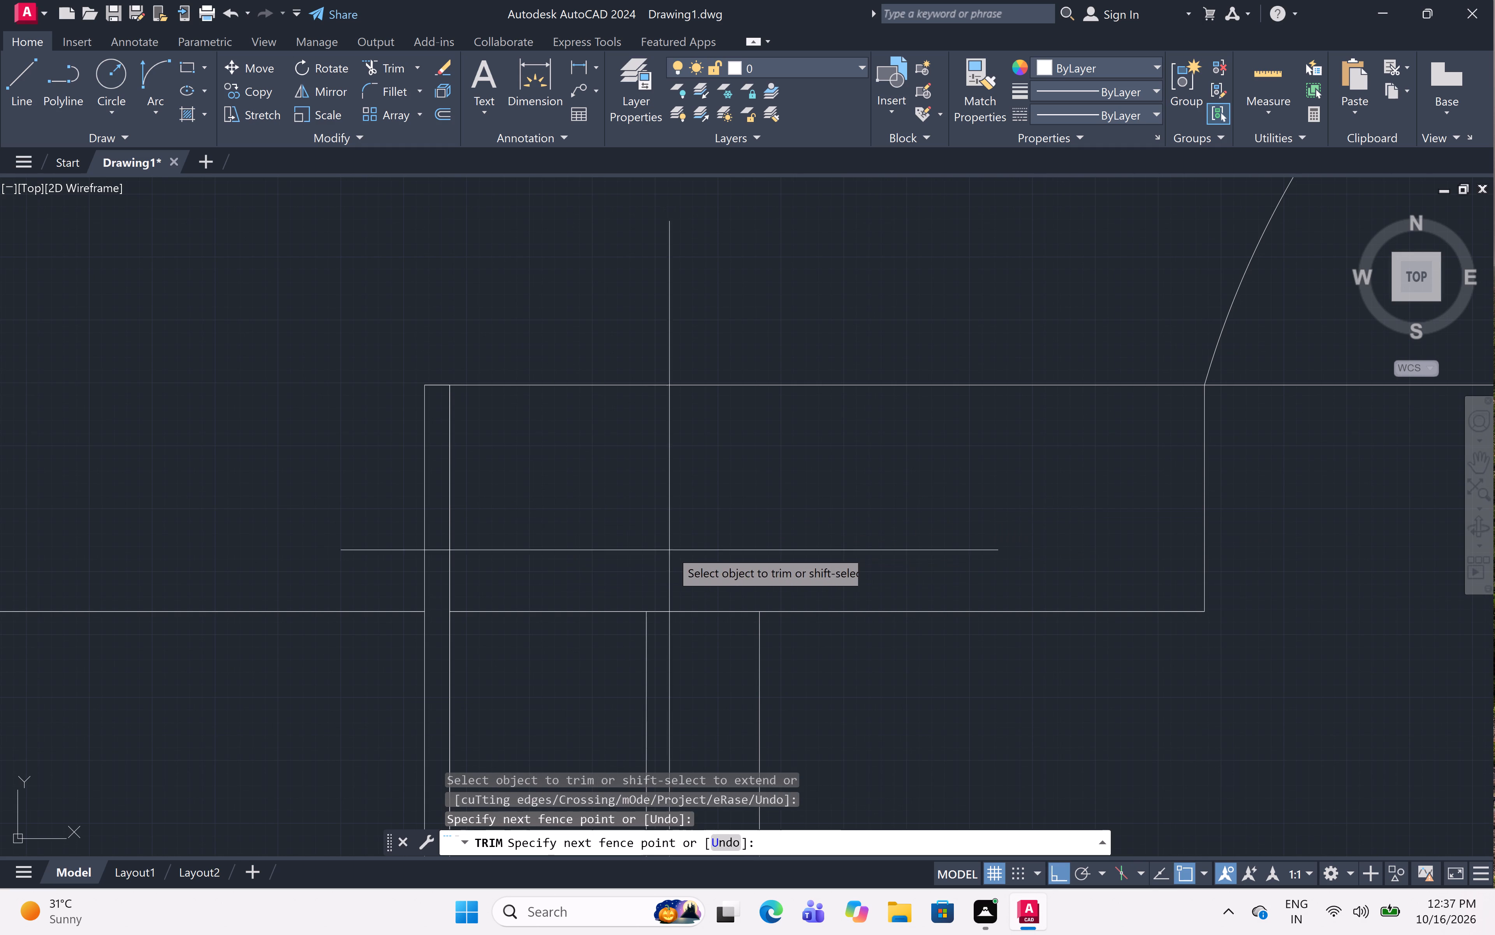
{"action": "left_click", "coordinate": [724, 722]}
{"action": "scroll", "coordinate": [805, 327], "scroll_direction": "down", "scroll_amount": 6}
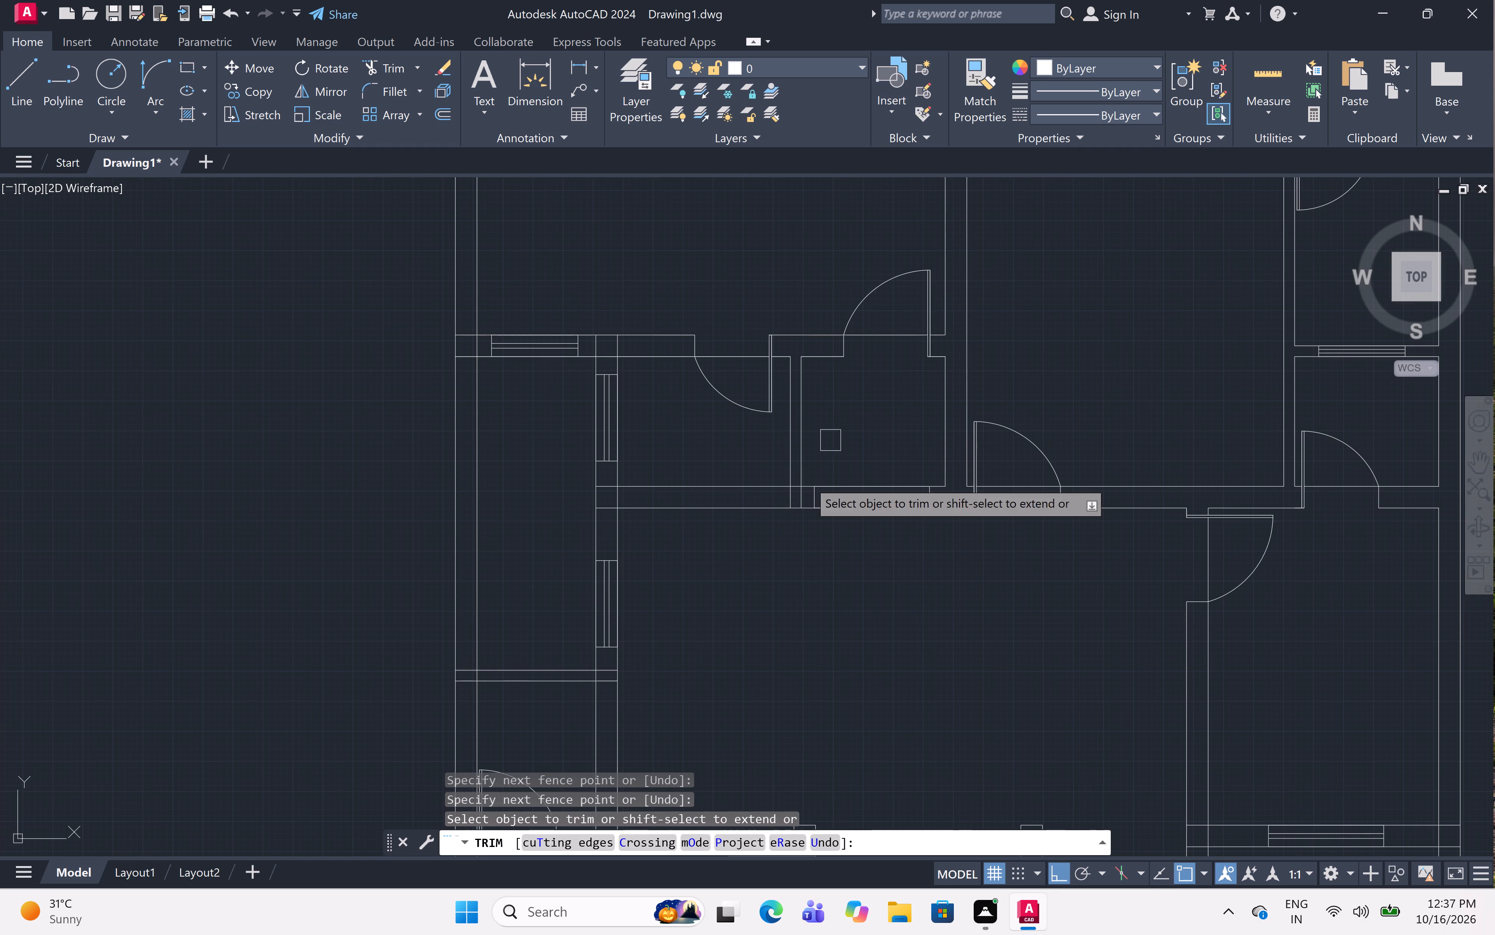
Trim the crossing lines where the thin partition between the two small rooms meets the central hall's top wall.
{"action": "scroll", "coordinate": [803, 485], "scroll_direction": "up", "scroll_amount": 5}
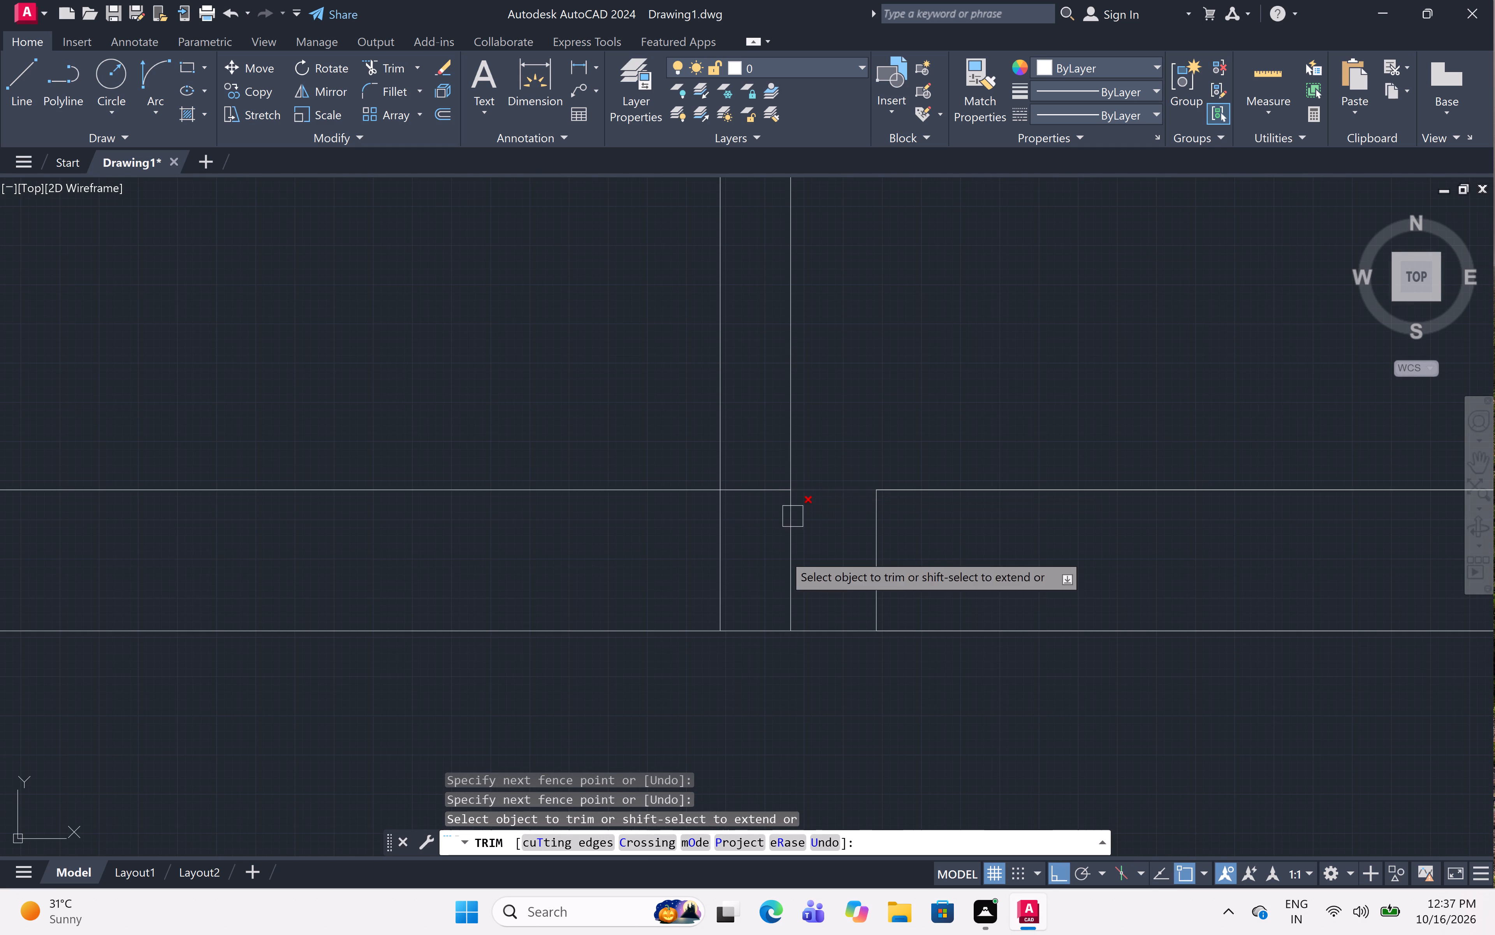
{"action": "left_click", "coordinate": [814, 562]}
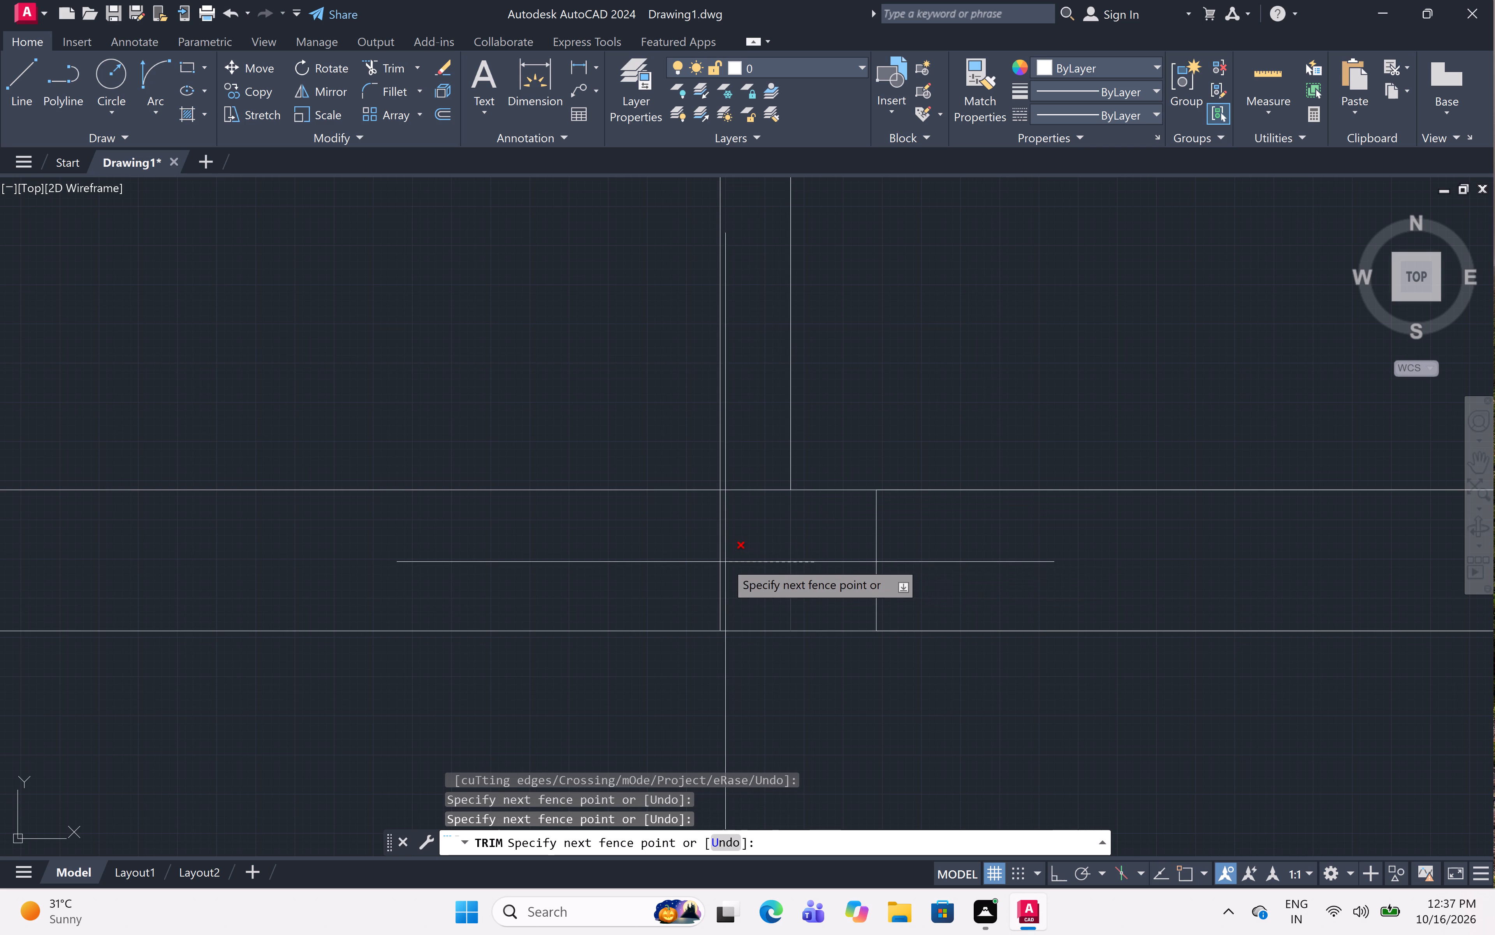
{"action": "left_click", "coordinate": [675, 564]}
{"action": "left_click_drag", "start_coordinate": [749, 483], "coordinate": [749, 489]}
{"action": "scroll", "coordinate": [751, 511], "scroll_direction": "down", "scroll_amount": 3}
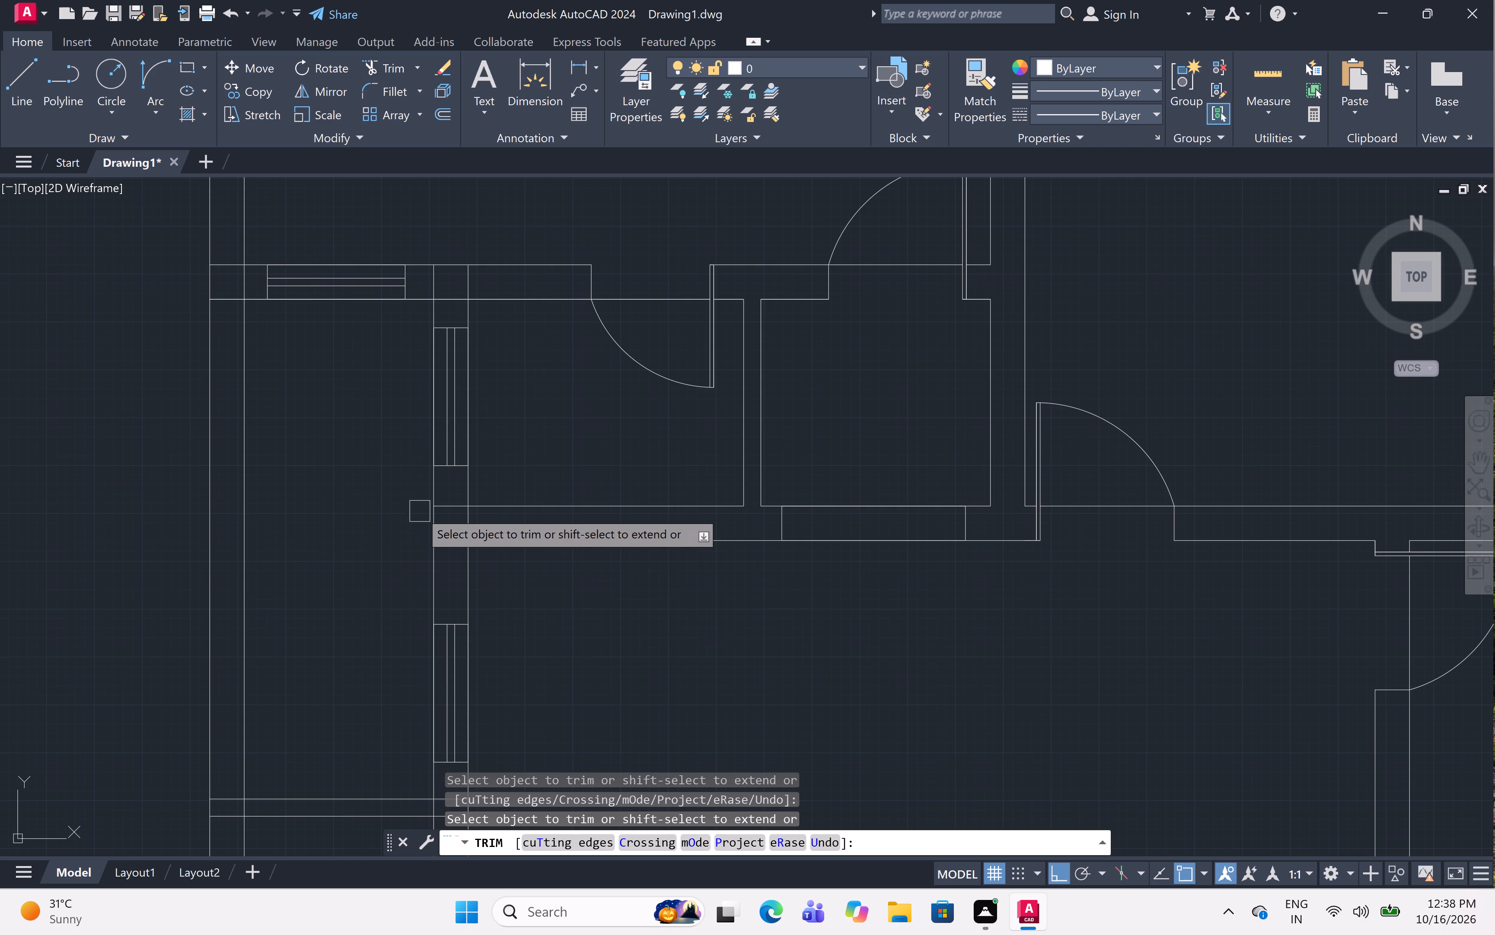
Trim the crossing lines where the central hall's top wall meets its left wall, between the two windows.
{"action": "scroll", "coordinate": [420, 511], "scroll_direction": "up", "scroll_amount": 1}
{"action": "scroll", "coordinate": [438, 557], "scroll_direction": "up", "scroll_amount": 2}
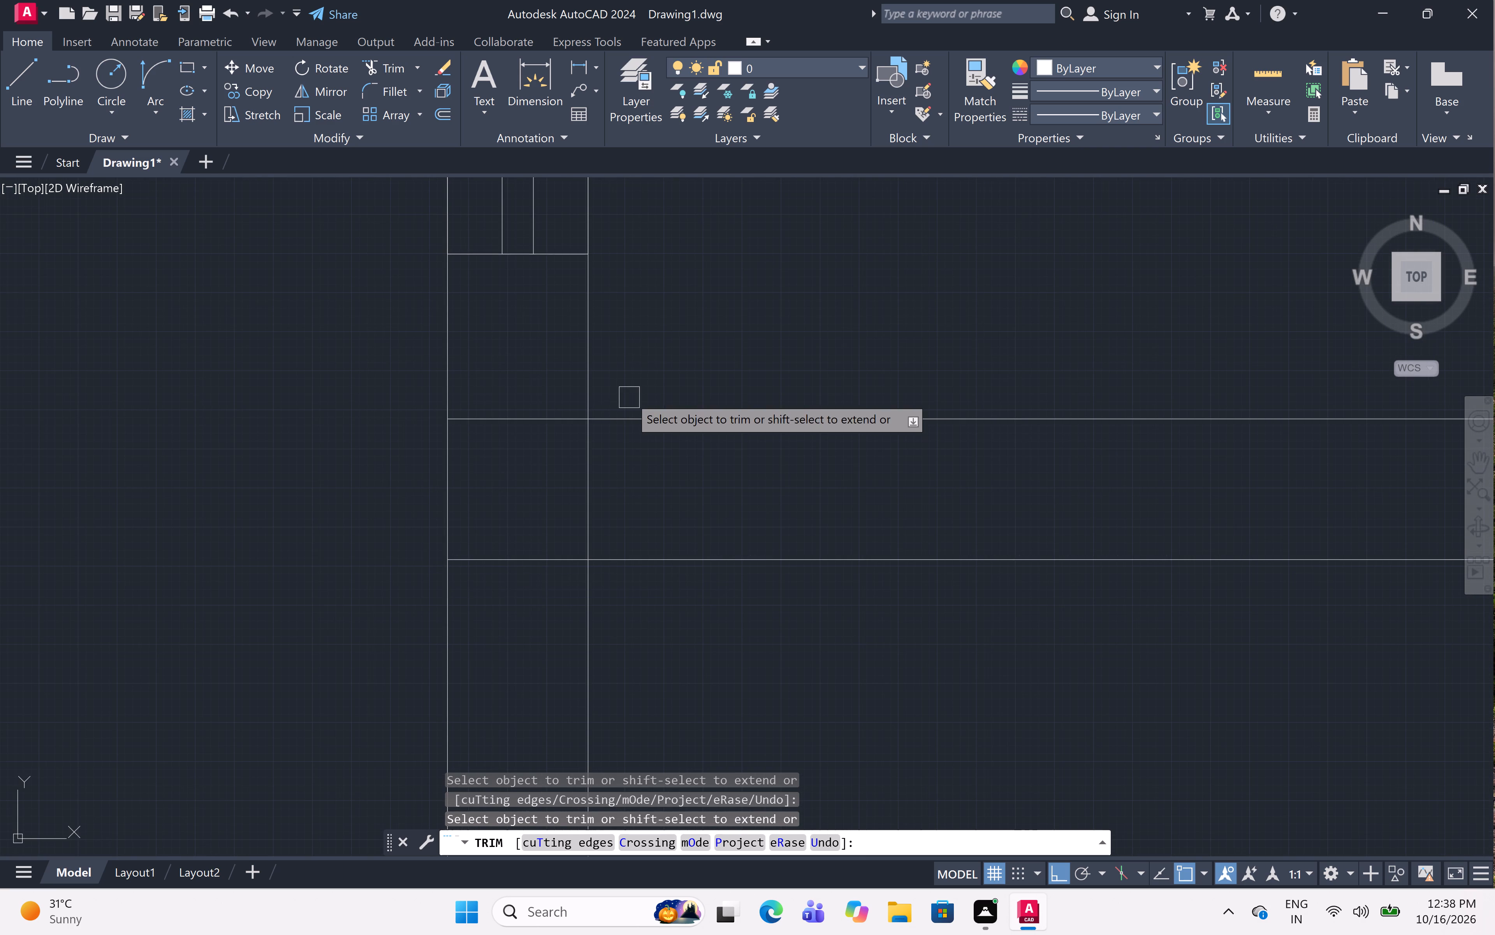
{"action": "left_click", "coordinate": [558, 384]}
{"action": "left_click", "coordinate": [564, 635]}
{"action": "left_click", "coordinate": [548, 463]}
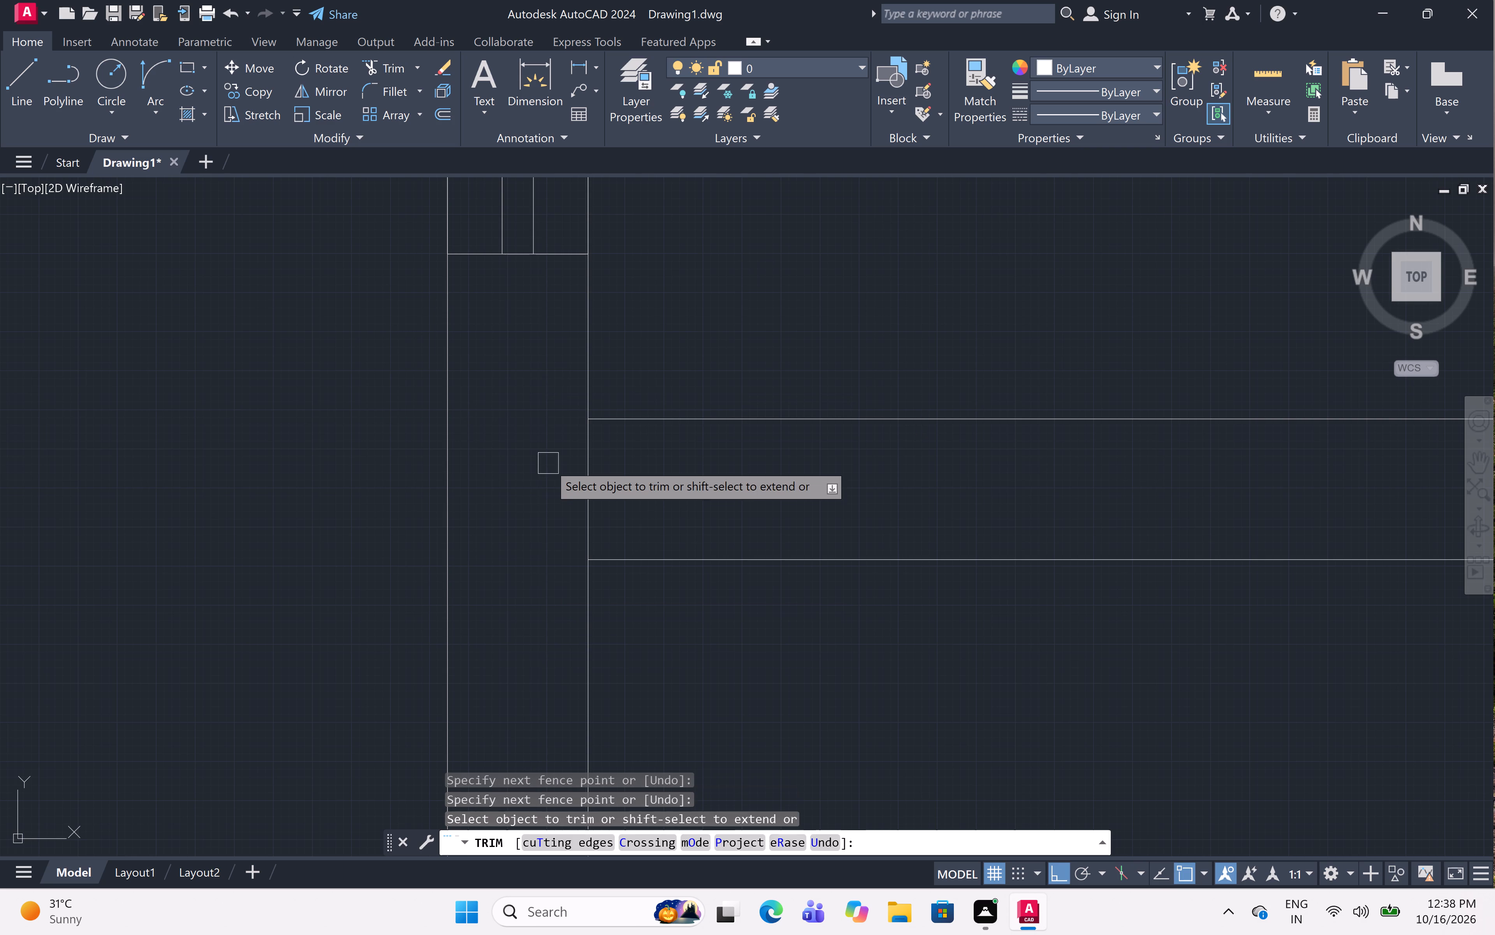
{"action": "left_click", "coordinate": [649, 472]}
{"action": "scroll", "coordinate": [651, 475], "scroll_direction": "down", "scroll_amount": 5}
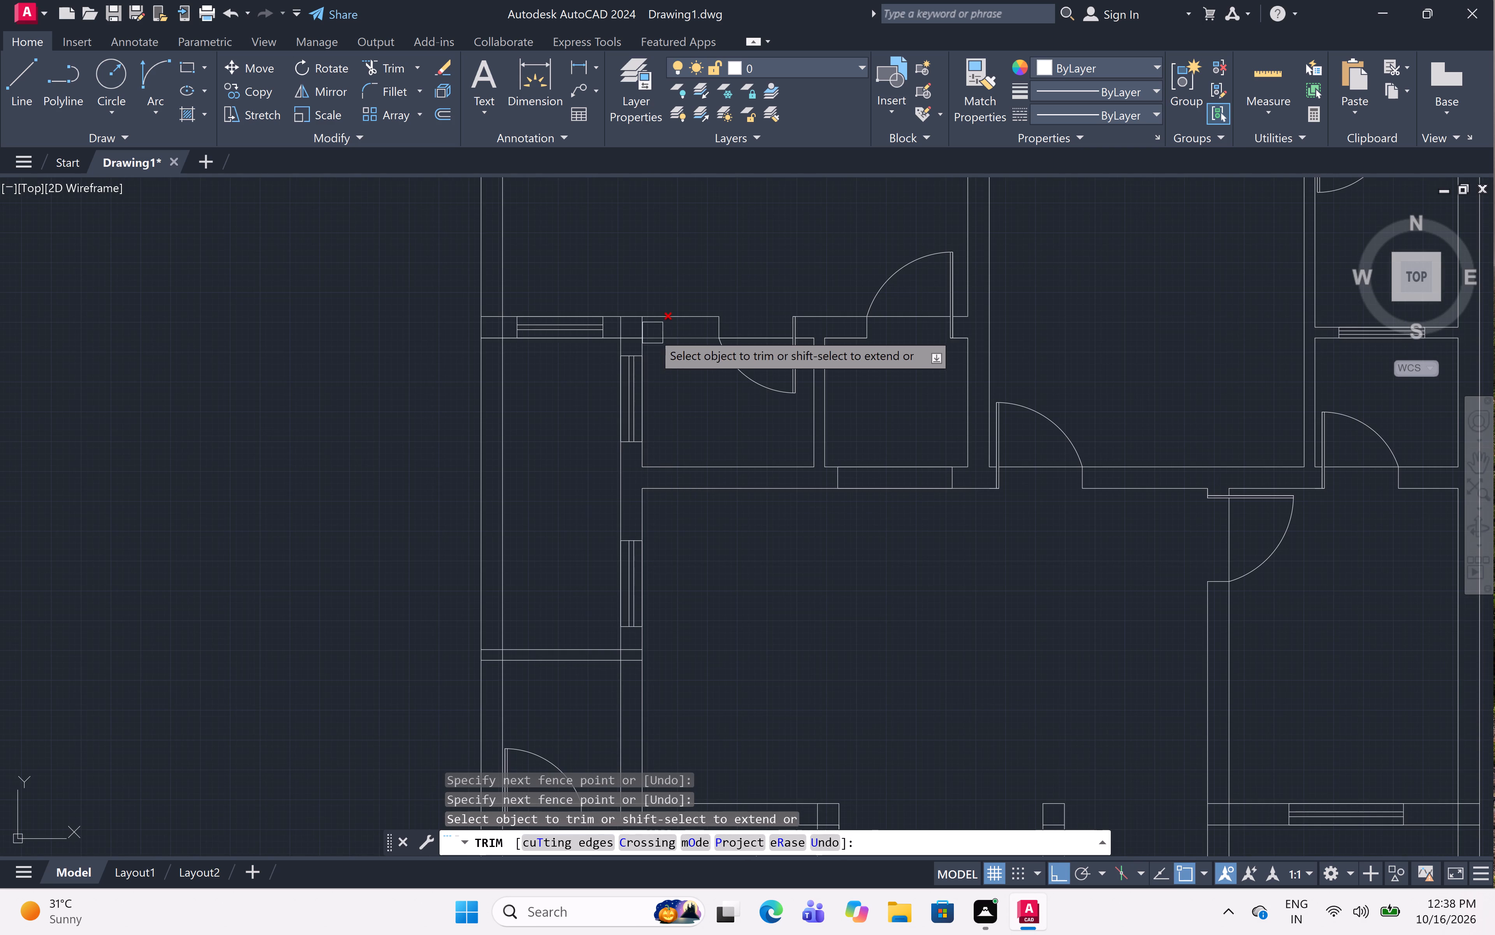
Trim the crossing lines where the windowed vertical wall meets the top-left room's bottom wall.
{"action": "scroll", "coordinate": [626, 313], "scroll_direction": "up", "scroll_amount": 5}
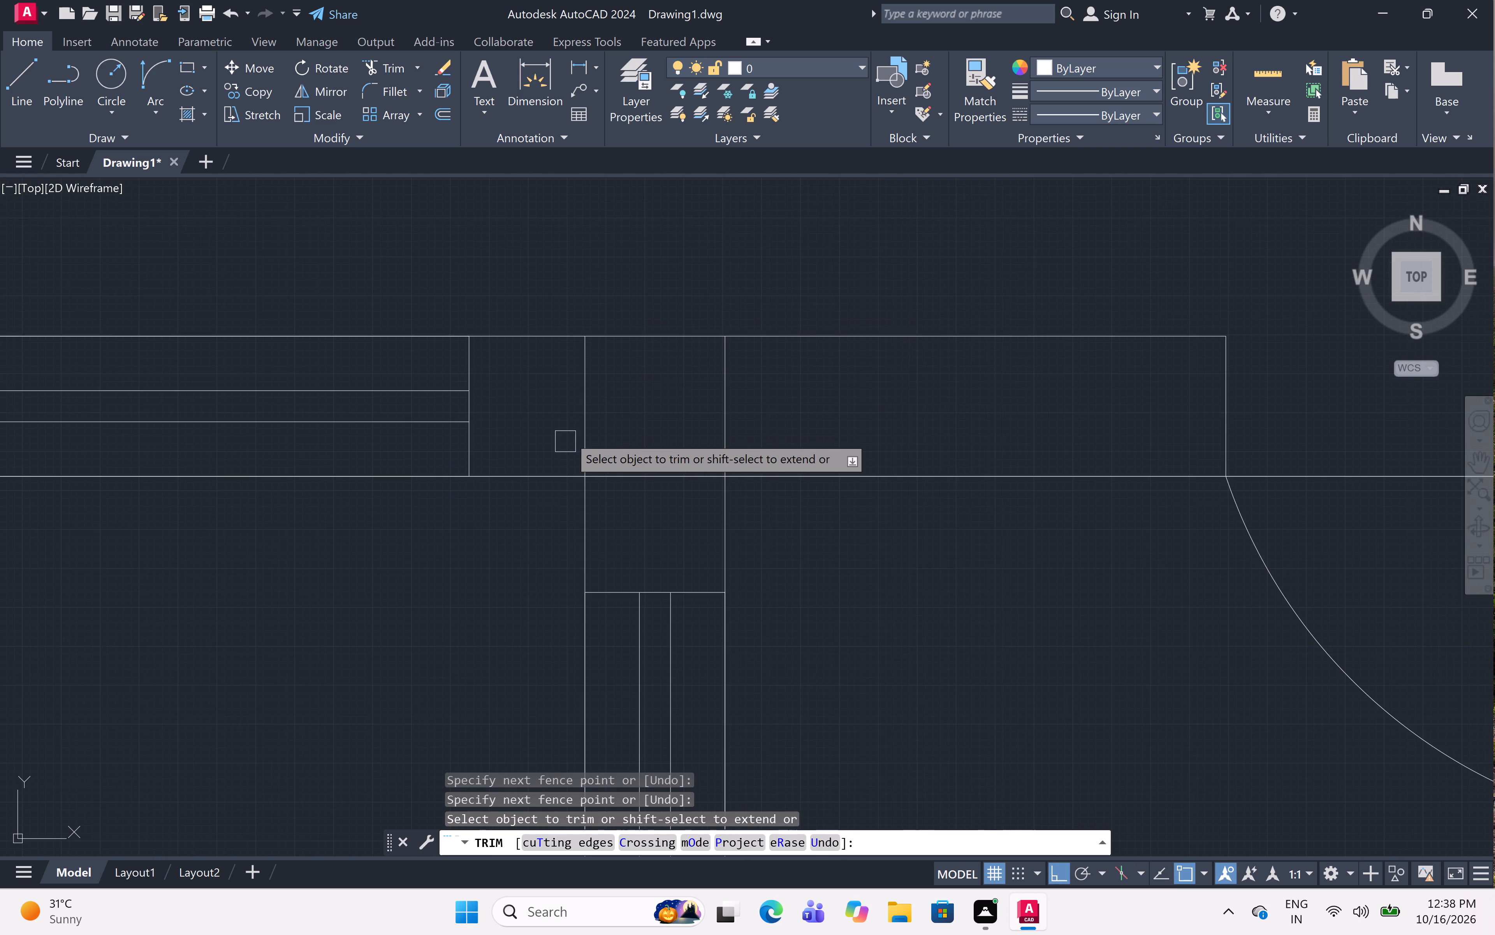
{"action": "scroll", "coordinate": [572, 430], "scroll_direction": "up", "scroll_amount": 2}
{"action": "left_click", "coordinate": [534, 414]}
{"action": "left_click", "coordinate": [1214, 425]}
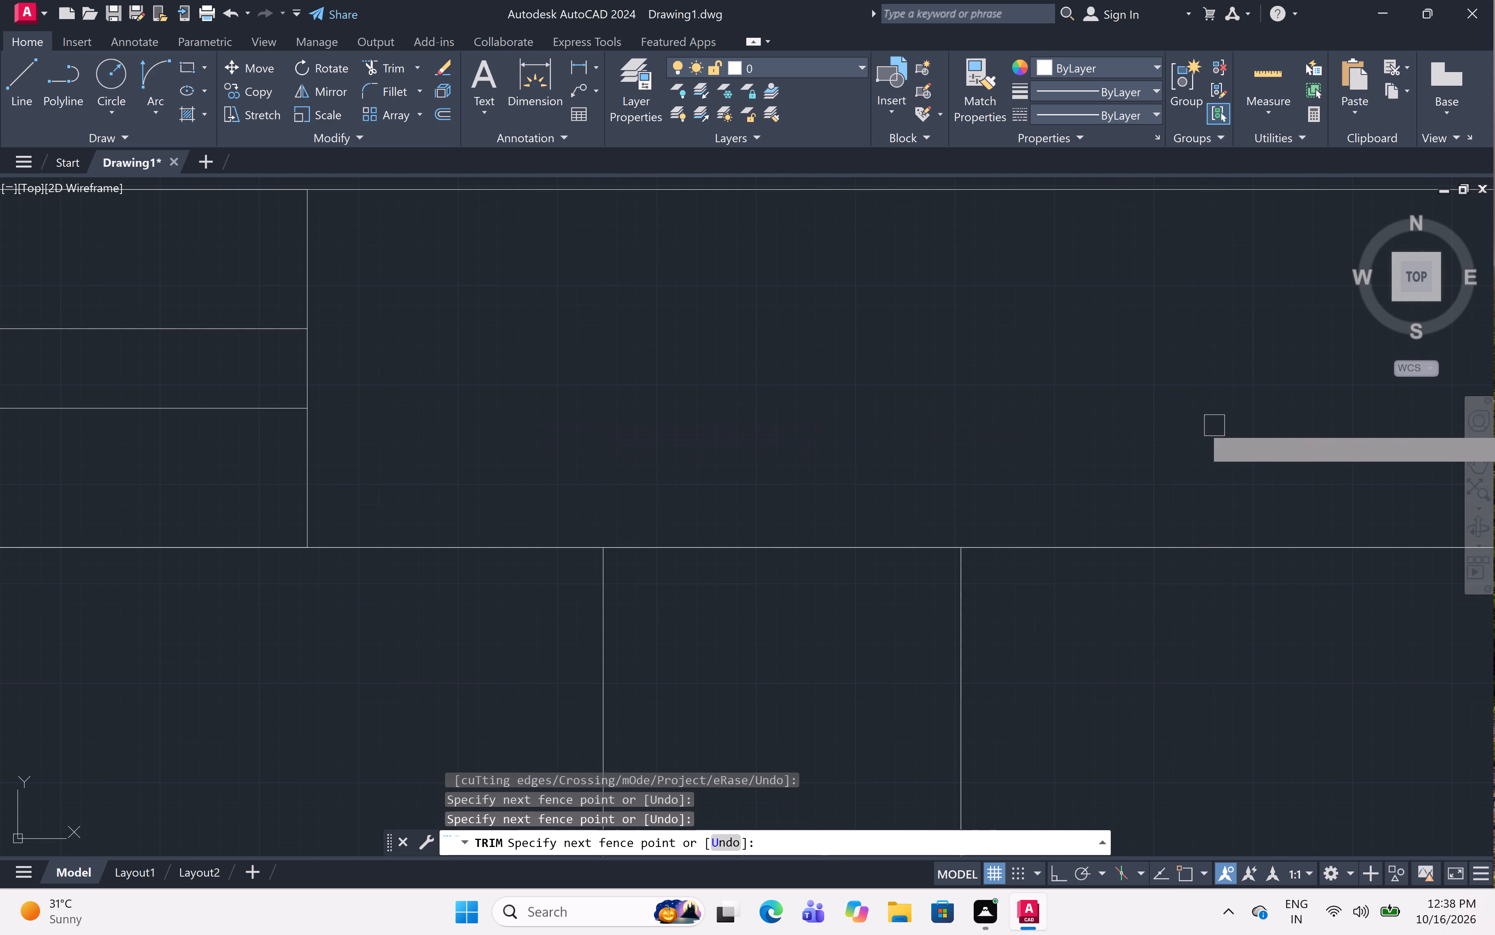
{"action": "left_click", "coordinate": [892, 445]}
{"action": "left_click", "coordinate": [809, 658]}
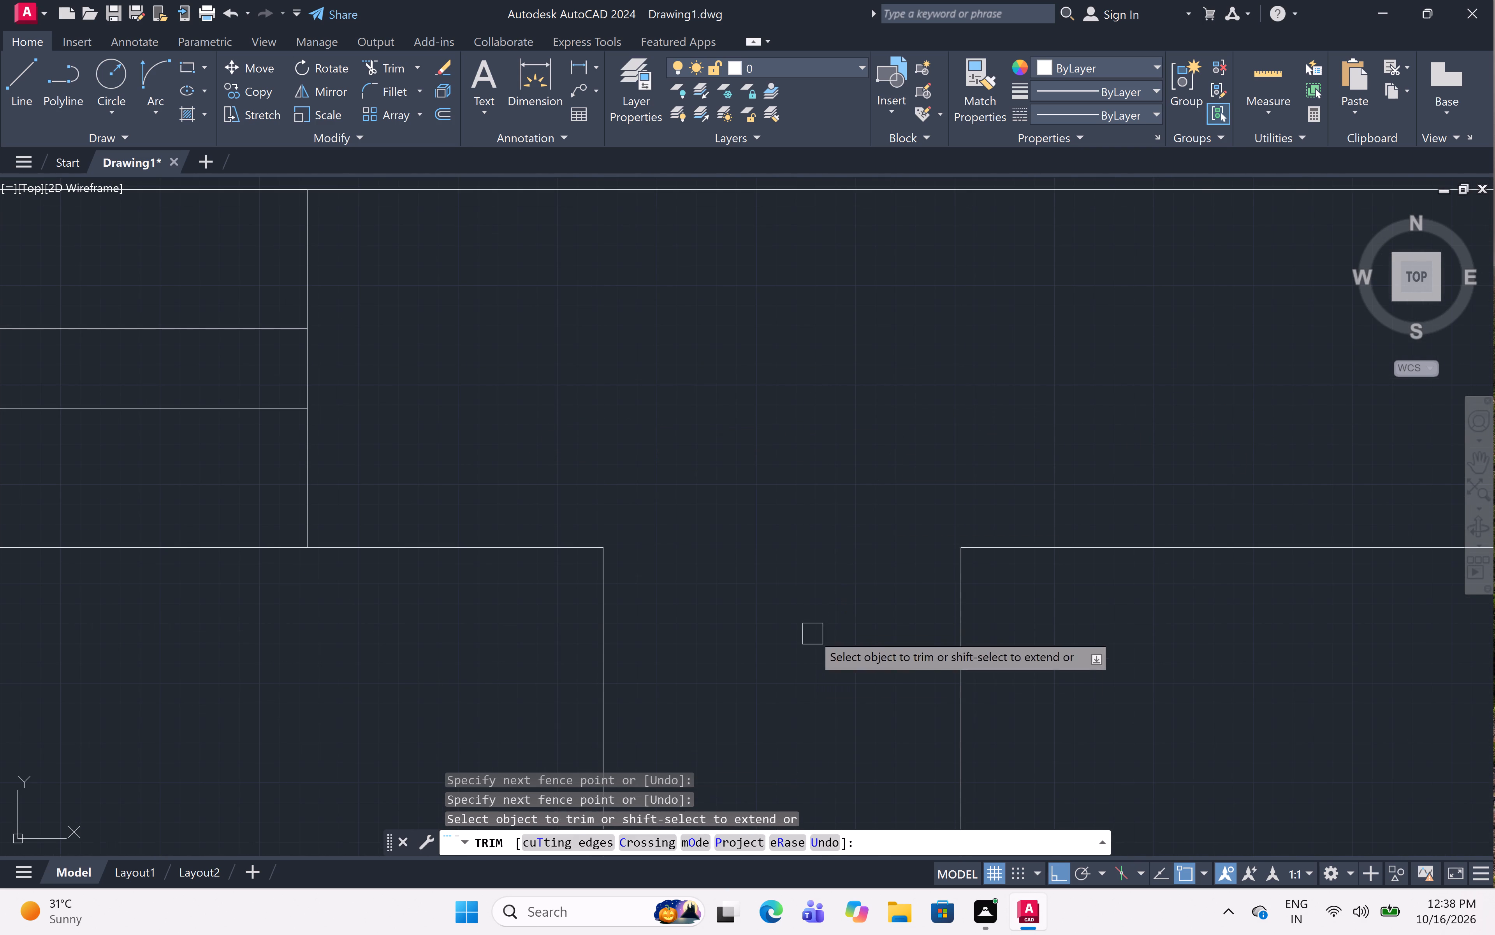
{"action": "scroll", "coordinate": [888, 293], "scroll_direction": "down", "scroll_amount": 5}
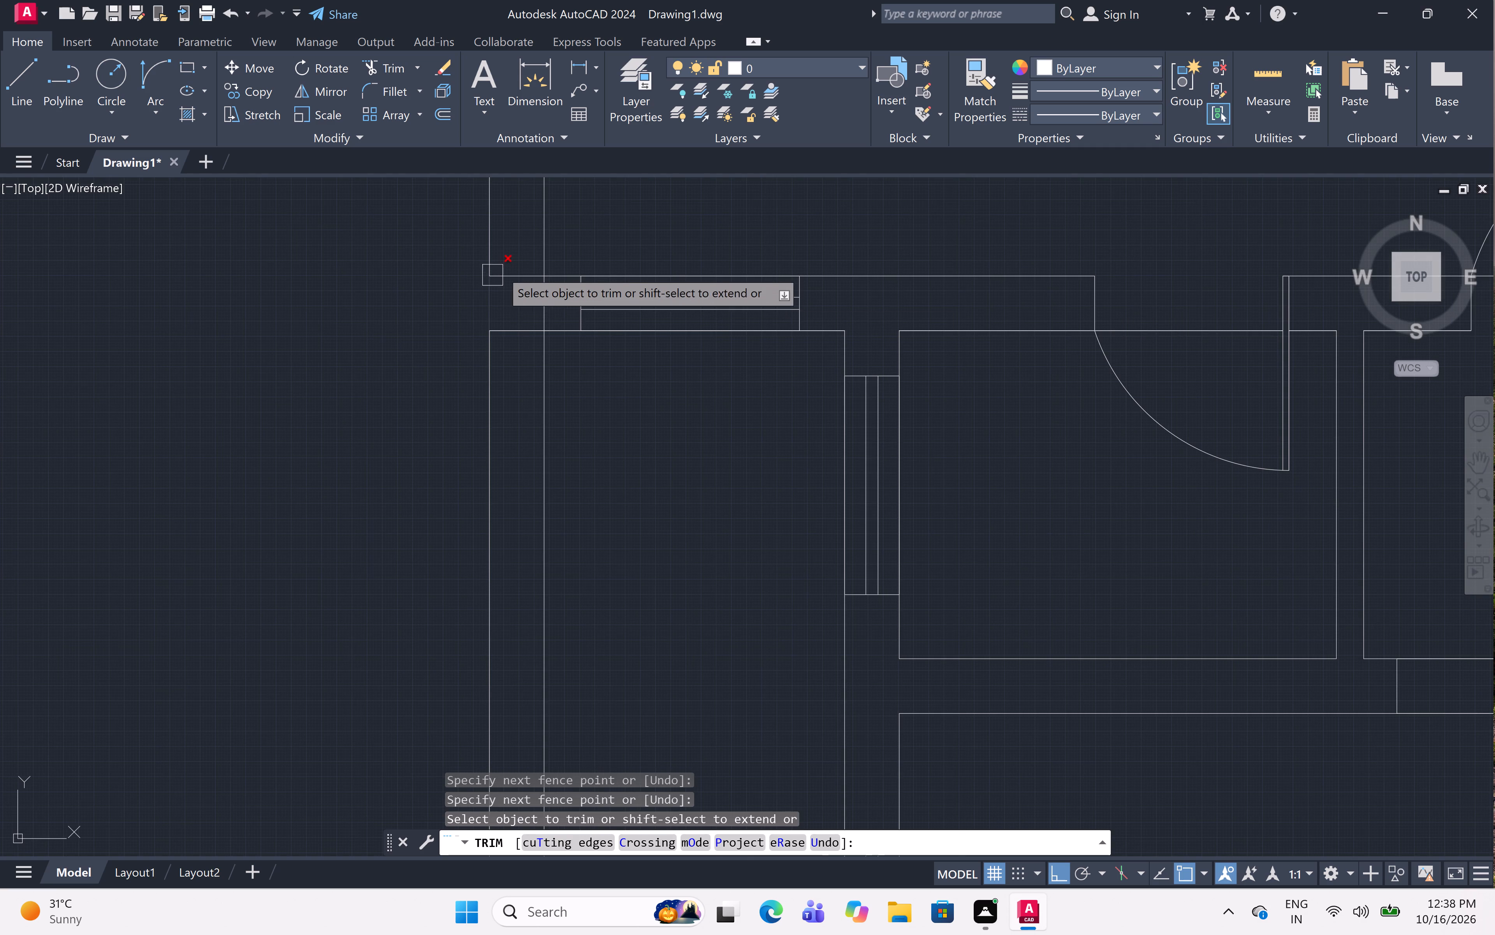
Trim the crossing lines where the top-left room's bottom wall meets the outer left wall.
{"action": "scroll", "coordinate": [503, 265], "scroll_direction": "up", "scroll_amount": 4}
{"action": "left_click", "coordinate": [508, 262]}
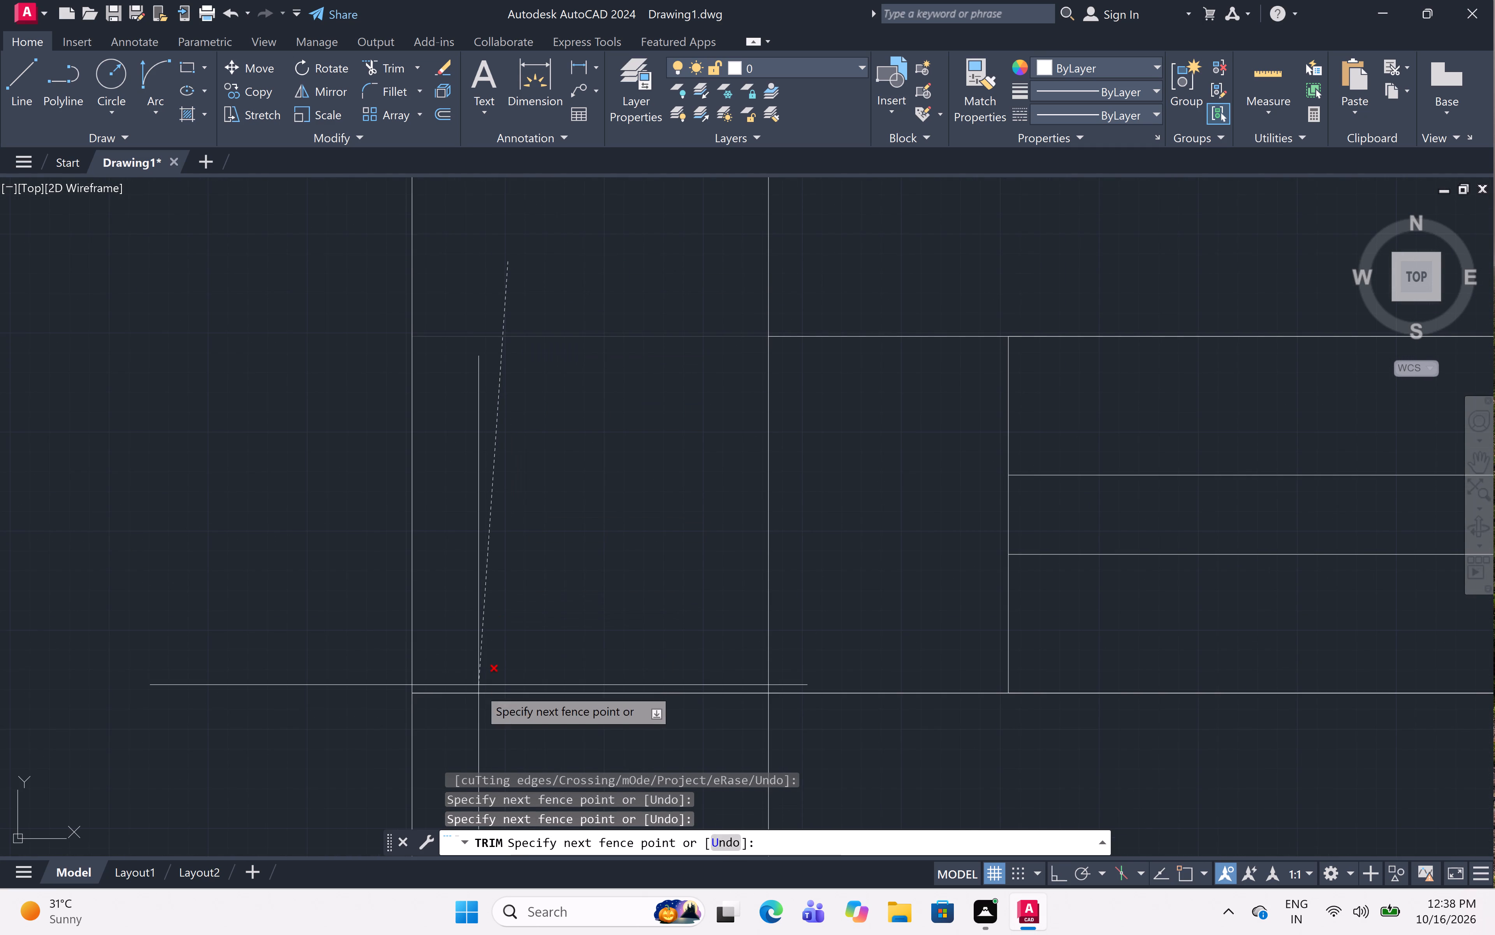
{"action": "left_click", "coordinate": [494, 767]}
{"action": "left_click", "coordinate": [560, 579]}
{"action": "left_click", "coordinate": [880, 544]}
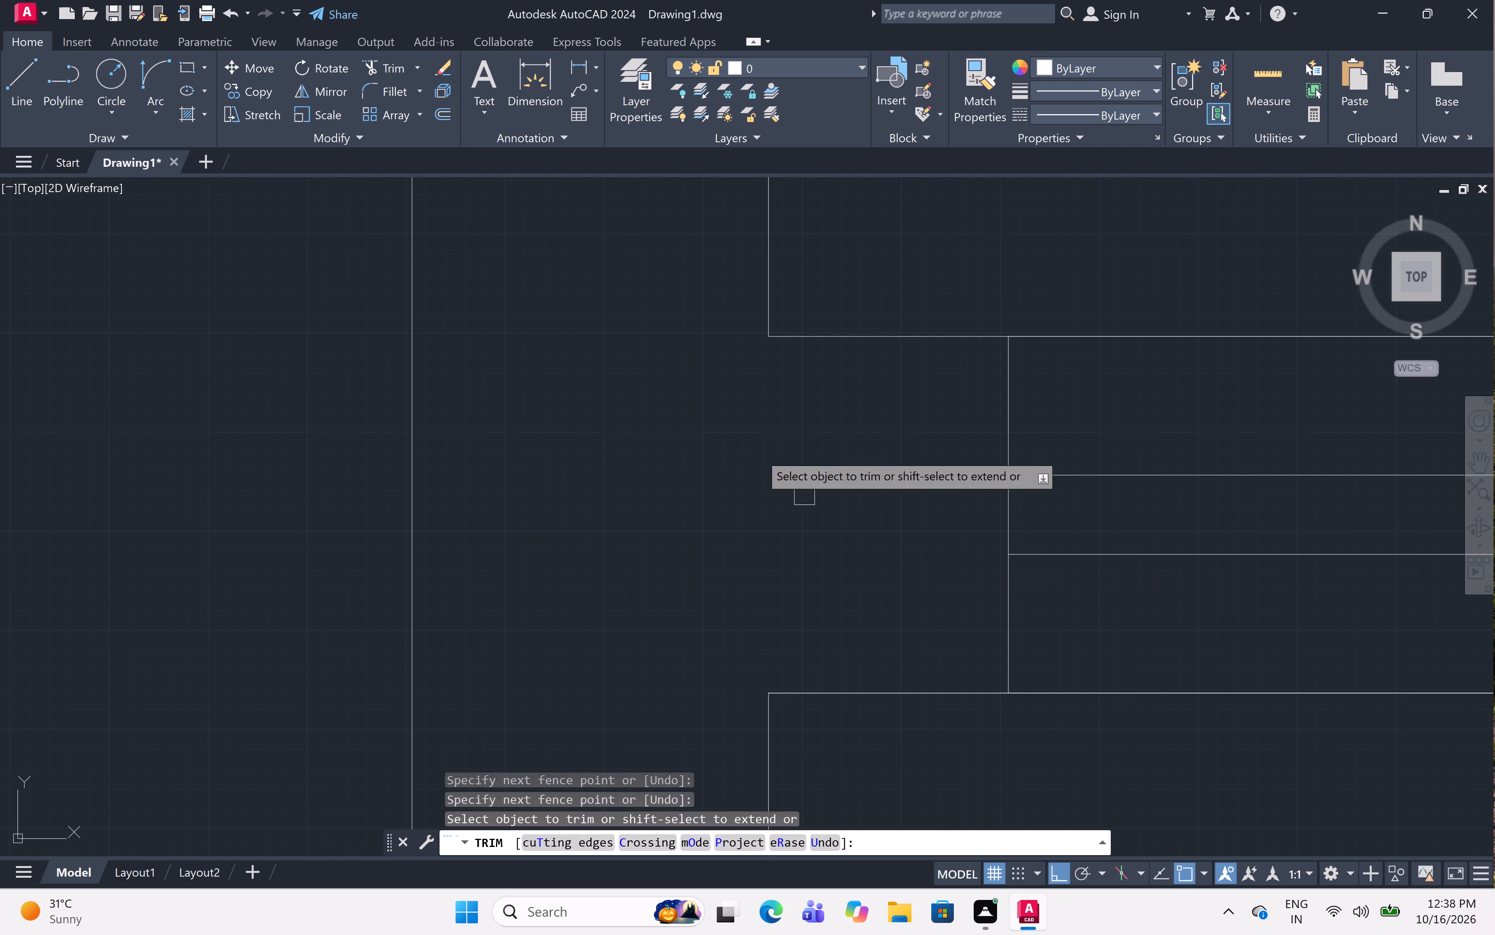
{"action": "scroll", "coordinate": [692, 363], "scroll_direction": "down", "scroll_amount": 7}
{"action": "scroll", "coordinate": [803, 295], "scroll_direction": "down", "scroll_amount": 2}
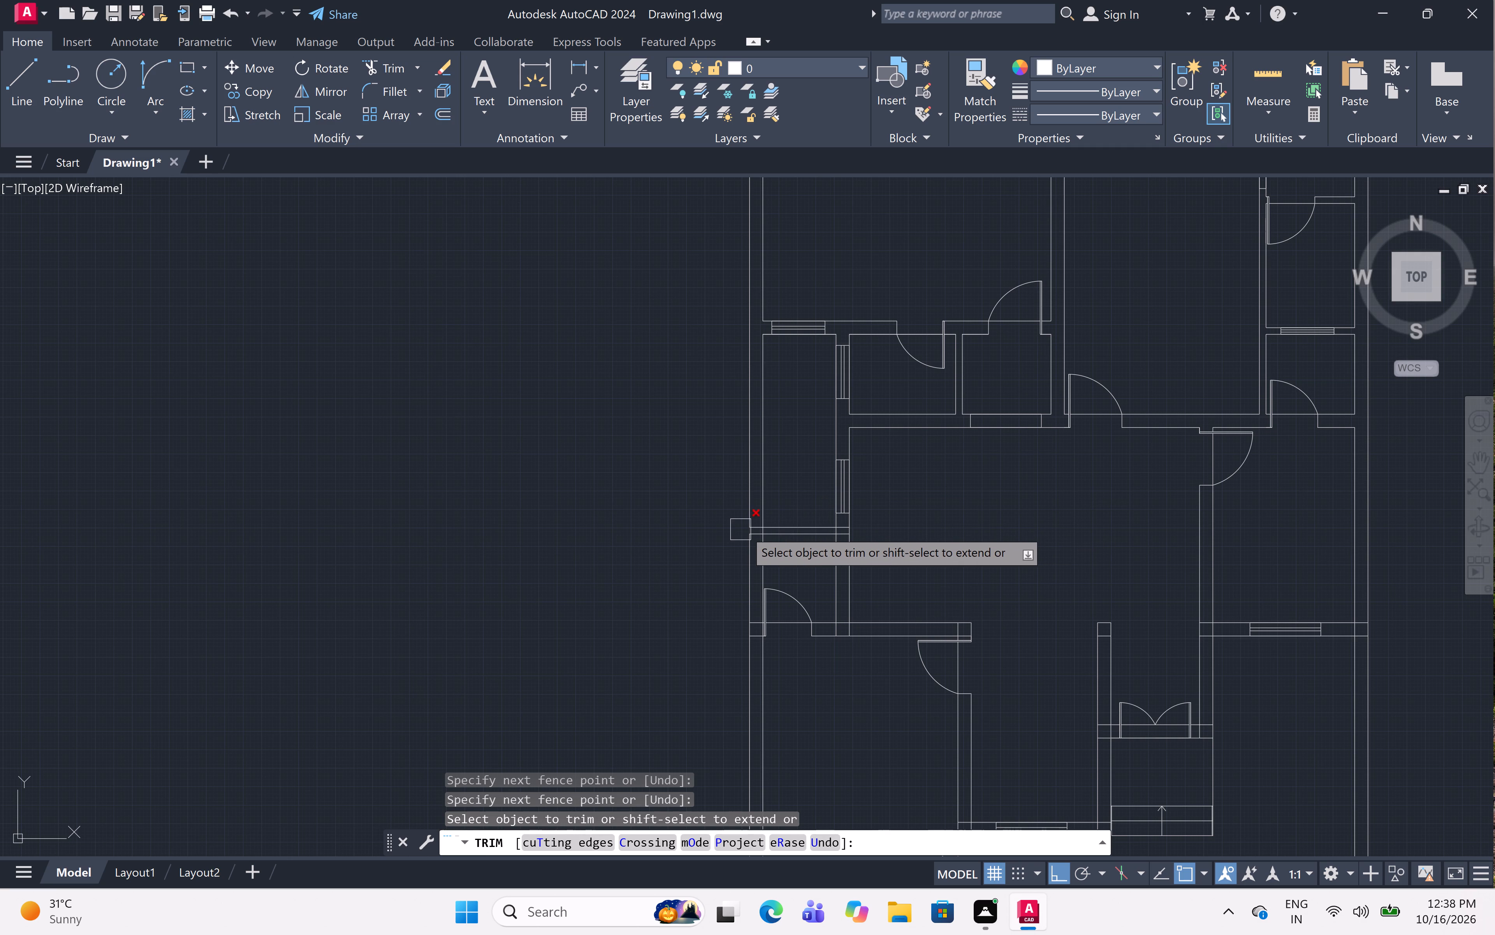
Trim the crossing lines where the thin horizontal partition below the narrow left space meets the outer left wall.
{"action": "scroll", "coordinate": [749, 533], "scroll_direction": "up", "scroll_amount": 5}
{"action": "scroll", "coordinate": [791, 489], "scroll_direction": "up", "scroll_amount": 1}
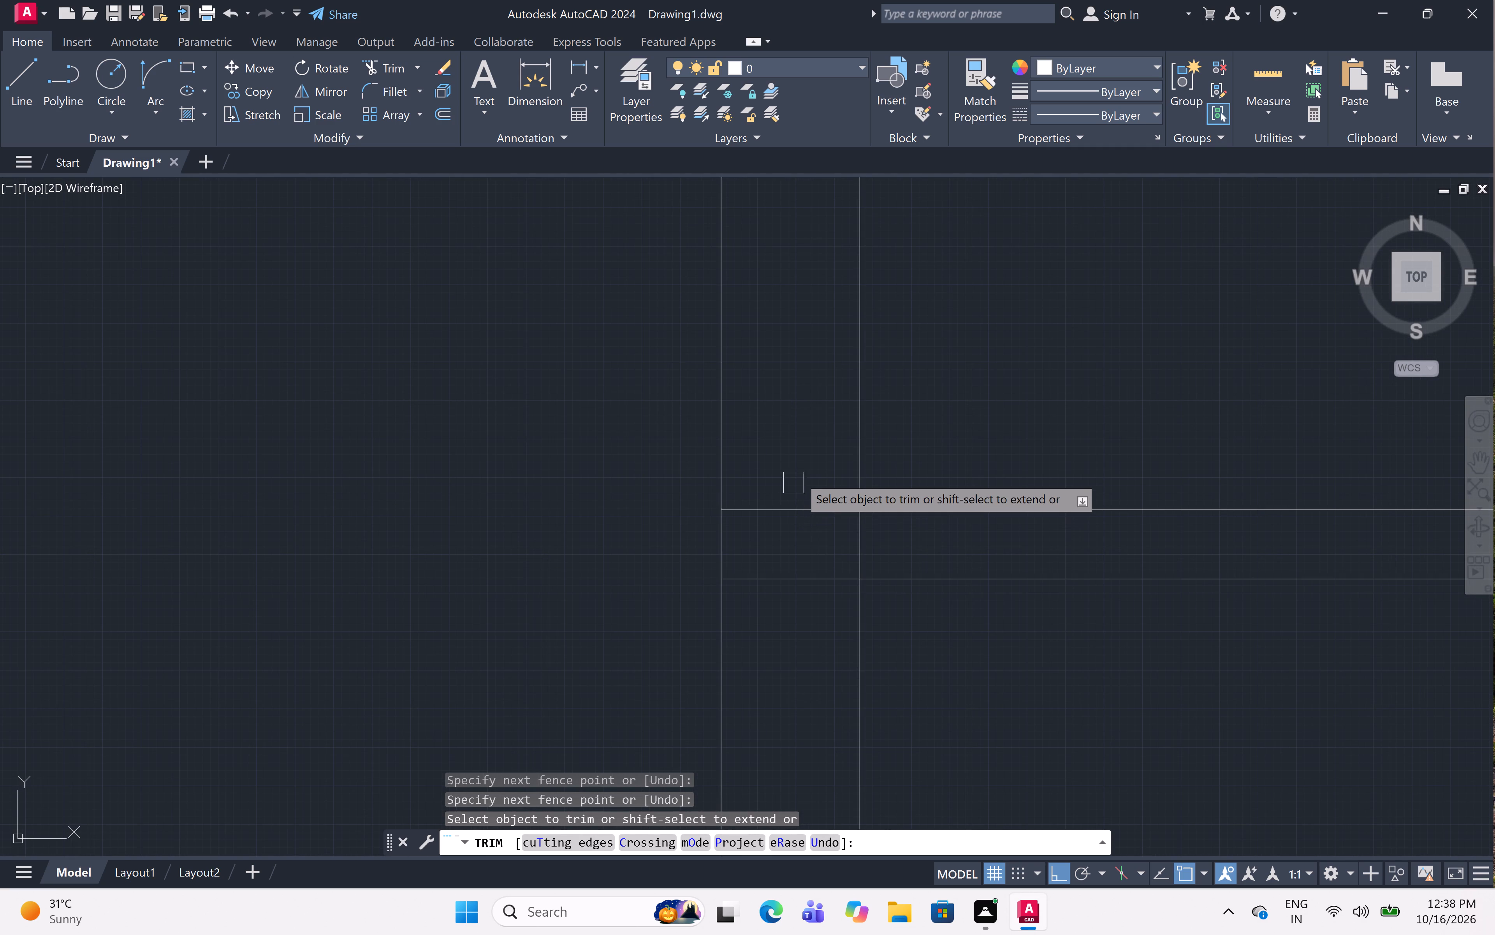
{"action": "left_click", "coordinate": [800, 476]}
{"action": "left_click", "coordinate": [804, 661]}
{"action": "left_click", "coordinate": [813, 557]}
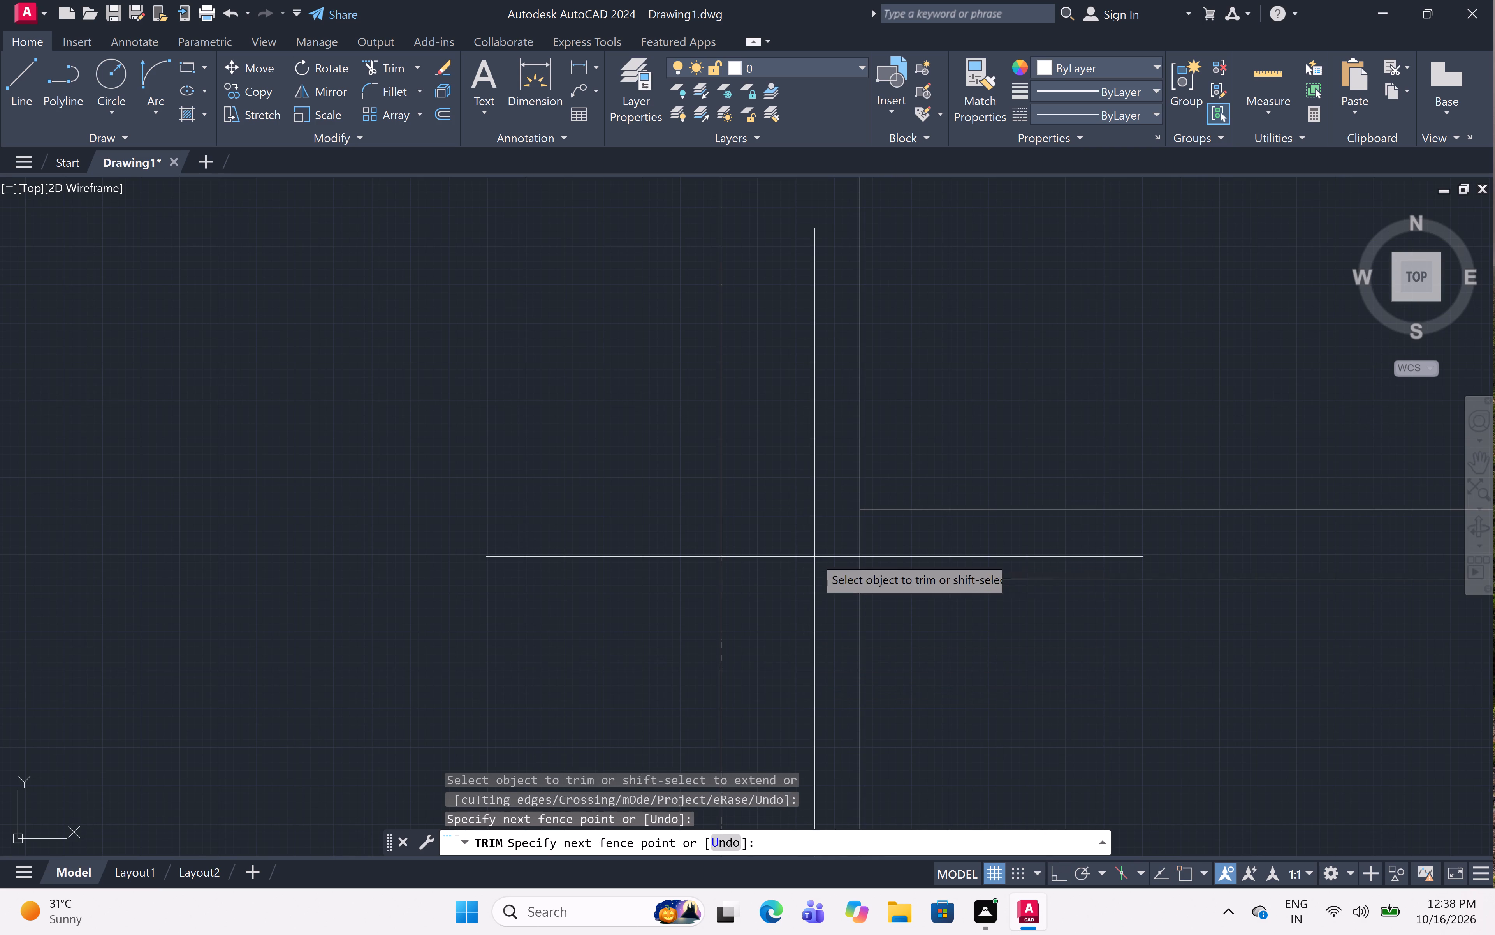
{"action": "left_click", "coordinate": [896, 561]}
{"action": "scroll", "coordinate": [804, 460], "scroll_direction": "down", "scroll_amount": 3}
{"action": "scroll", "coordinate": [847, 398], "scroll_direction": "down", "scroll_amount": 2}
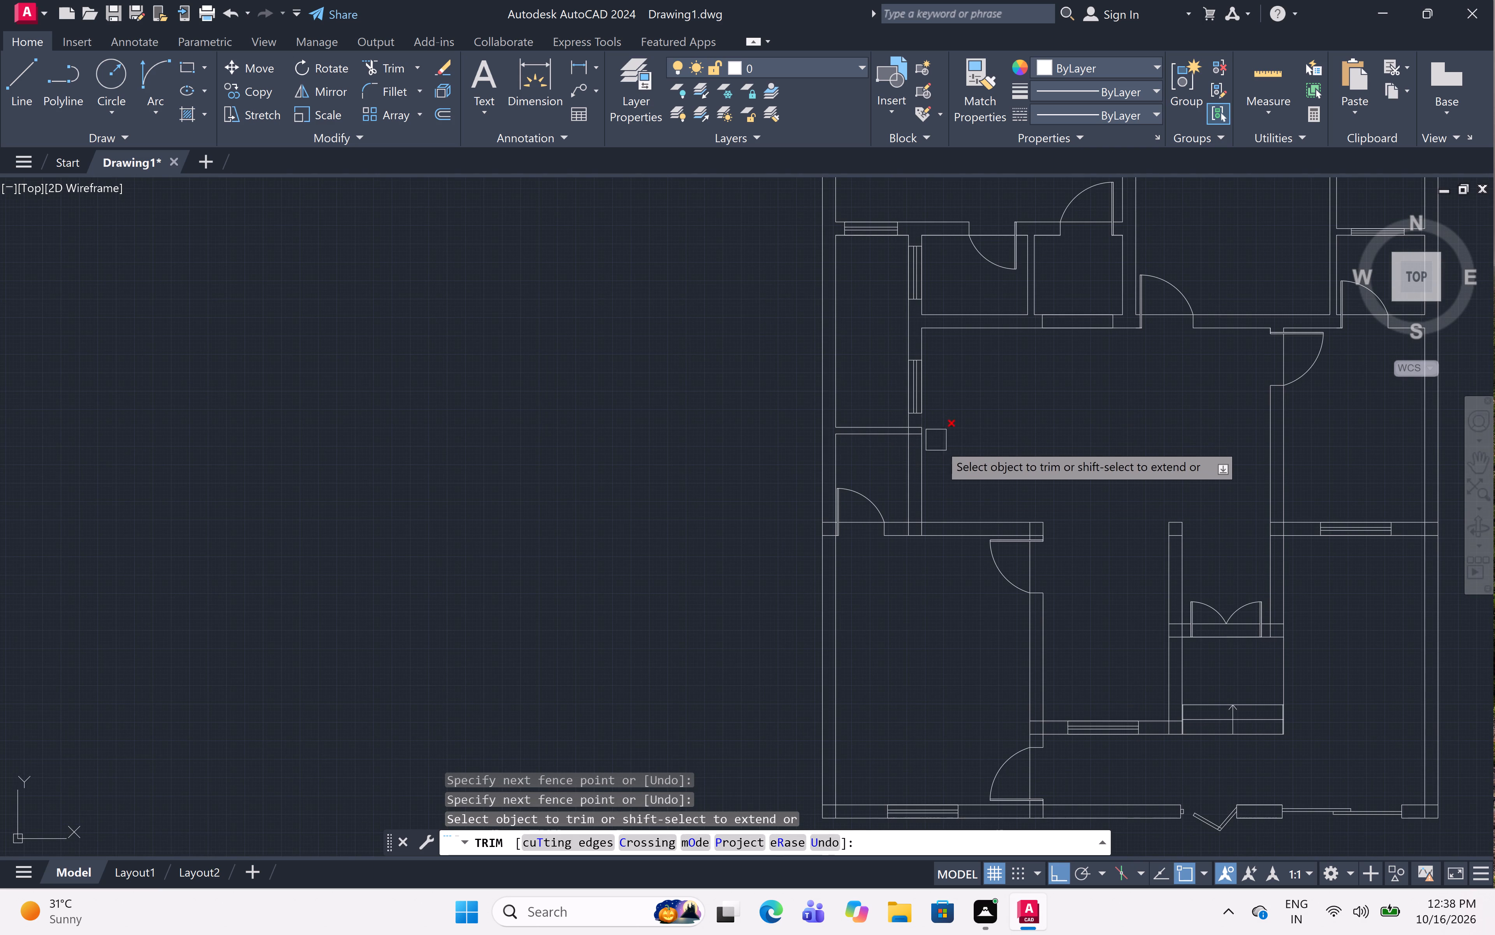
Trim the crossing lines where the thin horizontal partition meets the central hall's left wall, below the lower window.
{"action": "scroll", "coordinate": [915, 428], "scroll_direction": "up", "scroll_amount": 3}
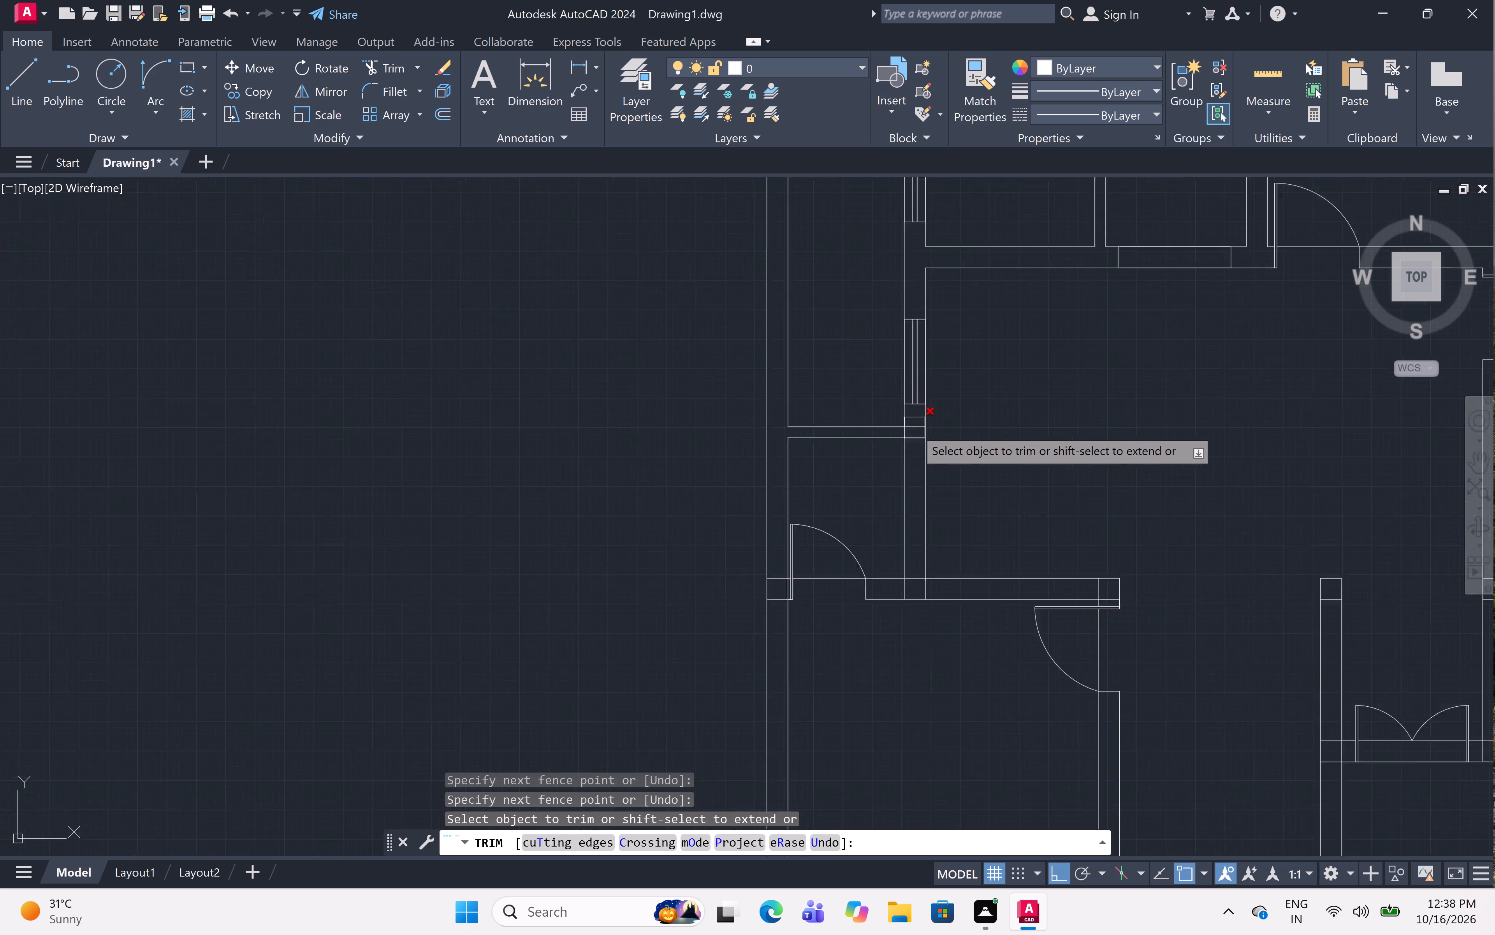
{"action": "scroll", "coordinate": [915, 428], "scroll_direction": "up", "scroll_amount": 2}
{"action": "left_click", "coordinate": [920, 400]}
{"action": "left_click_drag", "start_coordinate": [927, 504], "coordinate": [928, 509]}
{"action": "left_click", "coordinate": [904, 448]}
{"action": "left_click", "coordinate": [767, 449]}
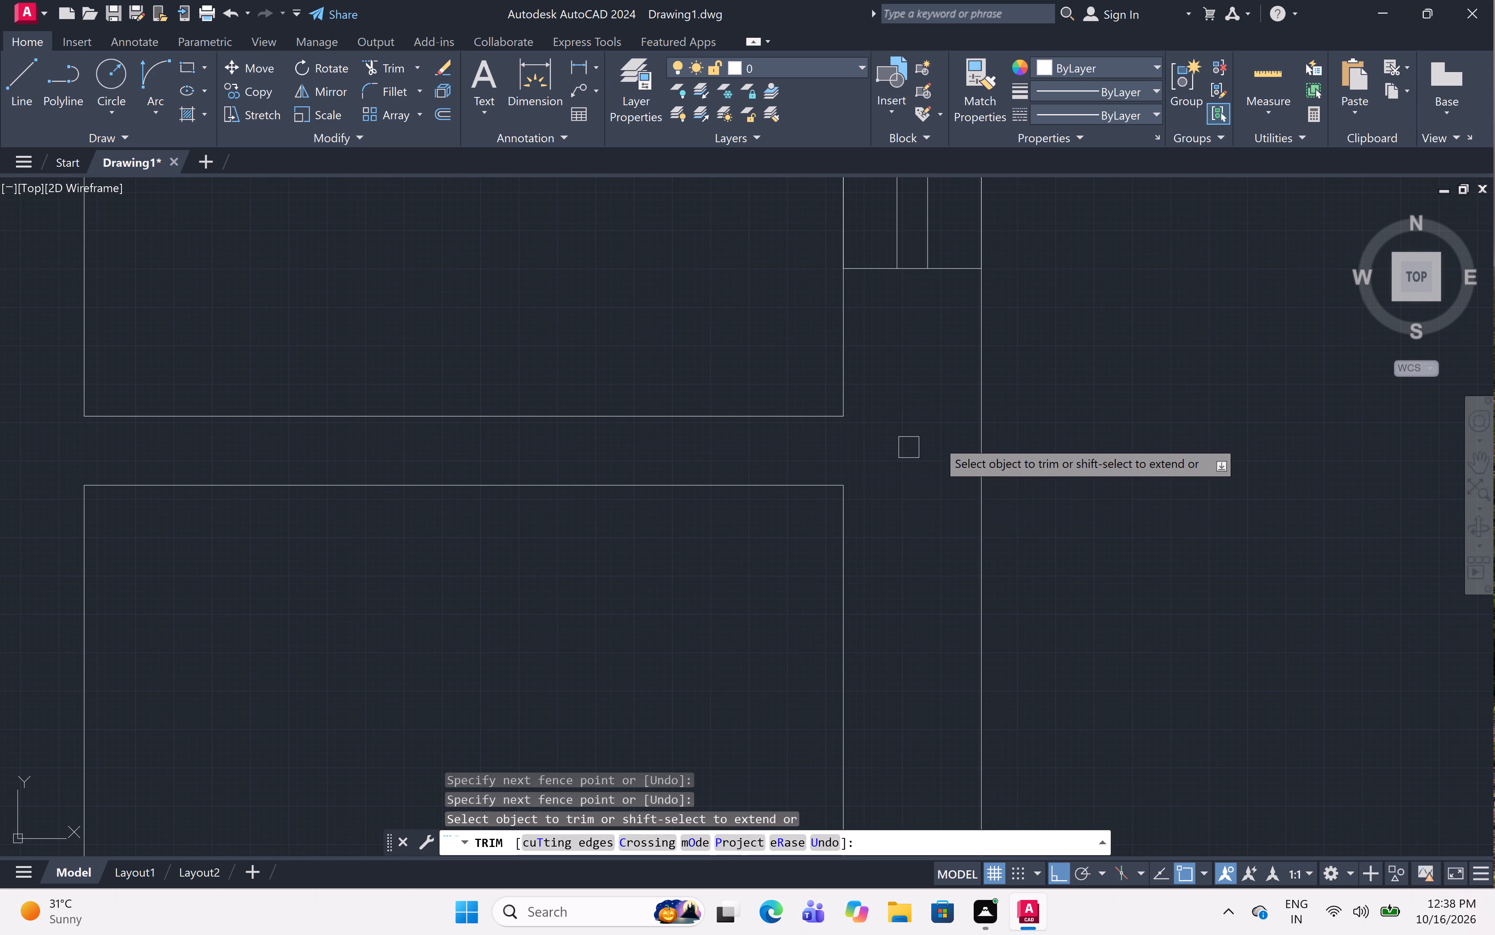
{"action": "scroll", "coordinate": [1022, 412], "scroll_direction": "down", "scroll_amount": 4}
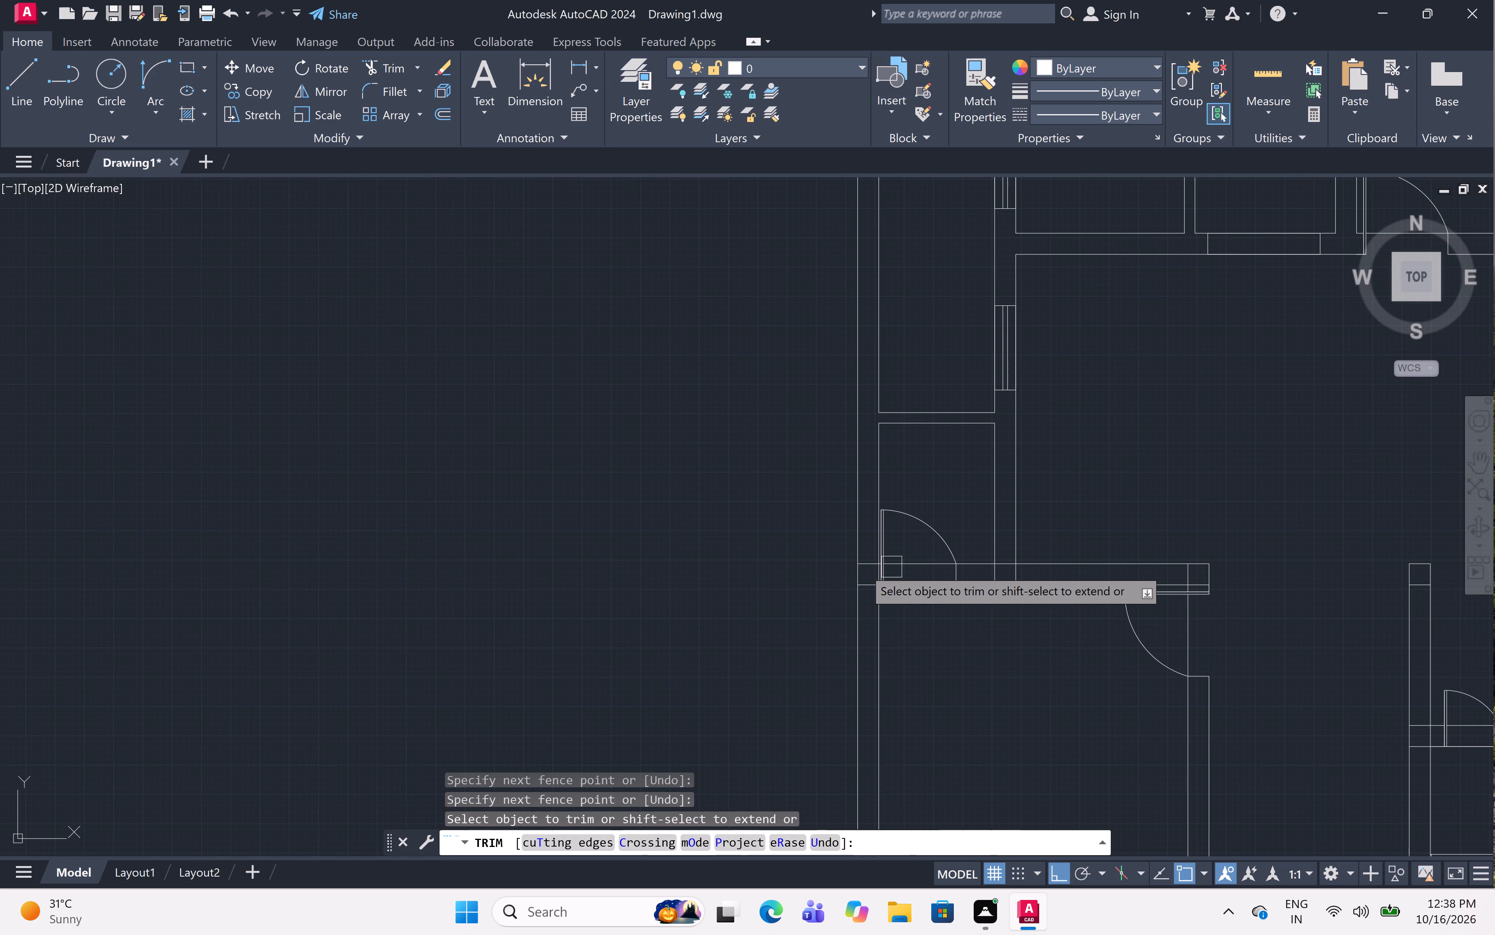
Trim the crossing lines where the bottom-left room's top wall meets the outer left wall, beside the door.
{"action": "scroll", "coordinate": [863, 568], "scroll_direction": "up", "scroll_amount": 5}
{"action": "left_click_drag", "start_coordinate": [854, 513], "coordinate": [855, 521]}
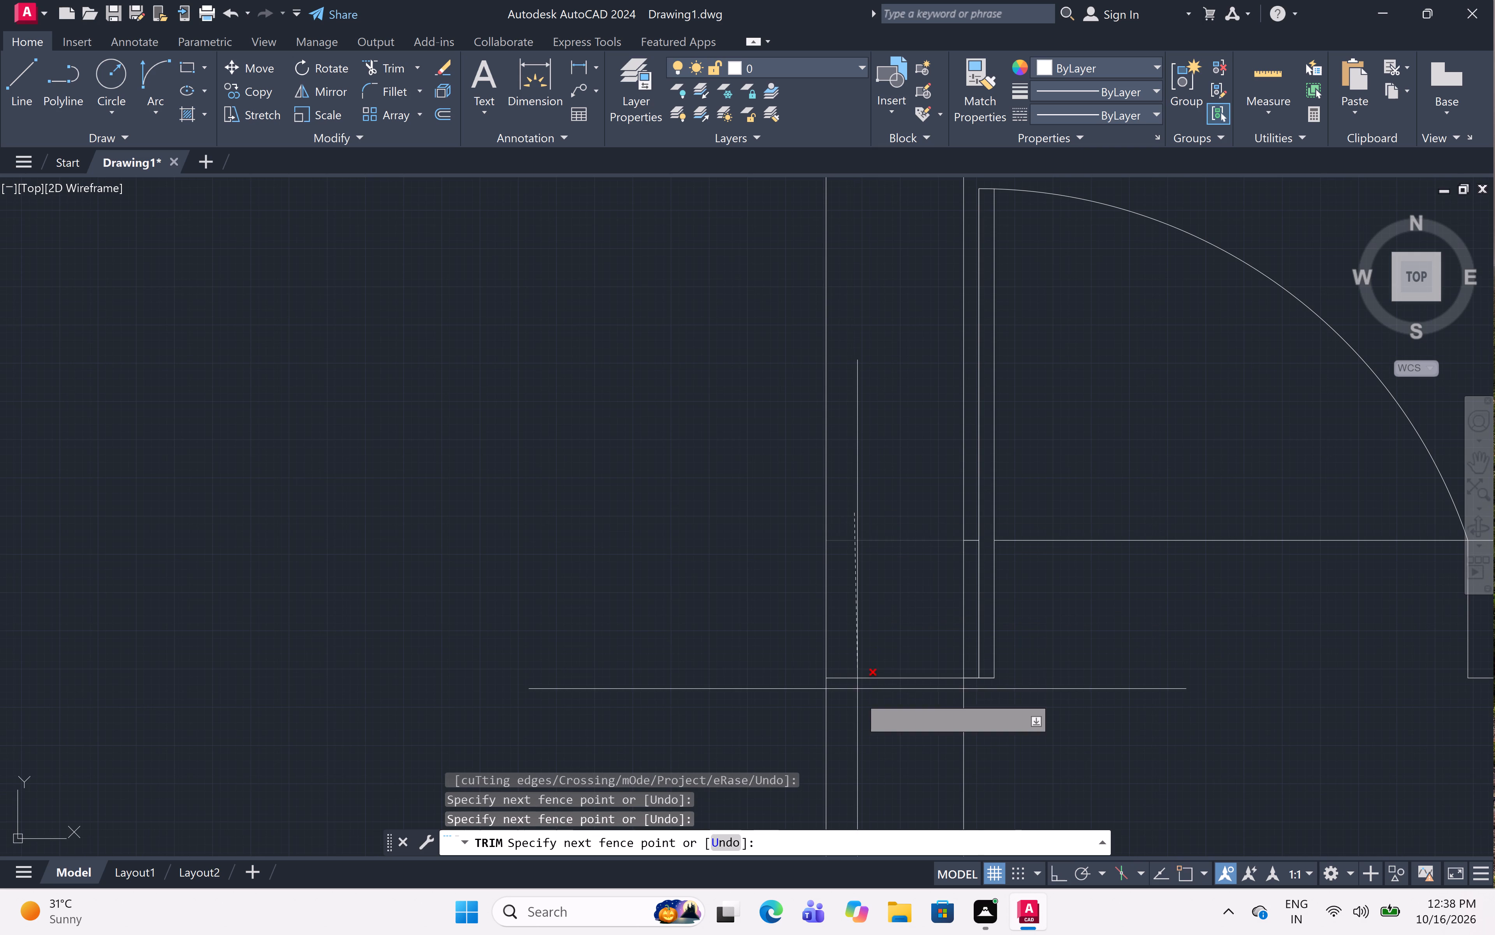
{"action": "left_click", "coordinate": [860, 716]}
{"action": "left_click", "coordinate": [958, 607]}
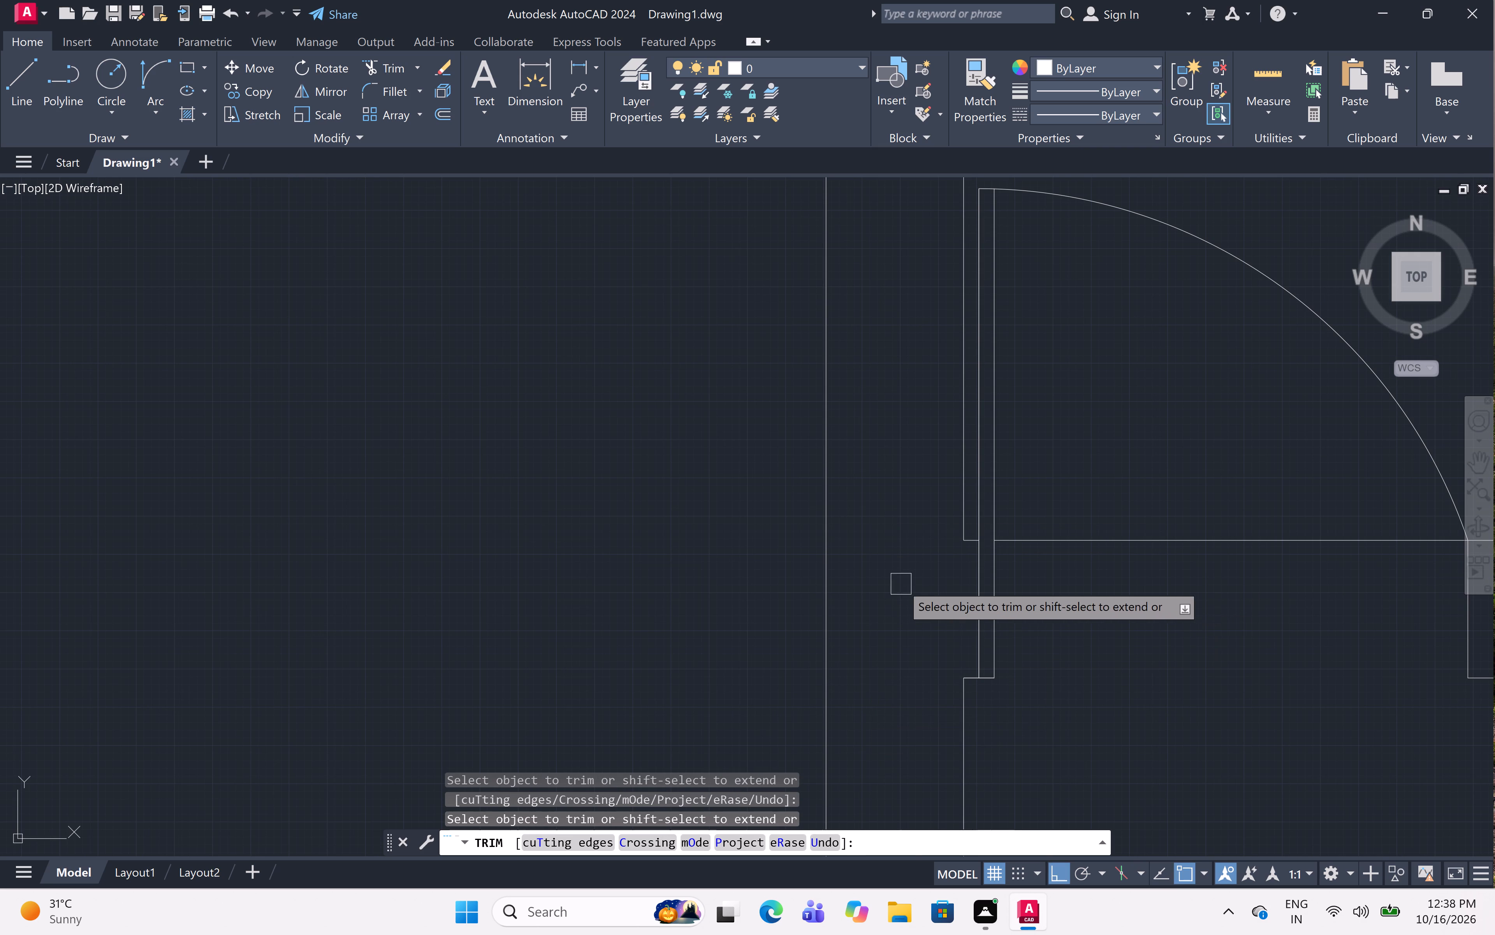
{"action": "scroll", "coordinate": [899, 575], "scroll_direction": "down", "scroll_amount": 5}
Trim the crossing lines where the central hall's left wall meets the bottom-left room's top wall.
{"action": "scroll", "coordinate": [1136, 573], "scroll_direction": "up", "scroll_amount": 3}
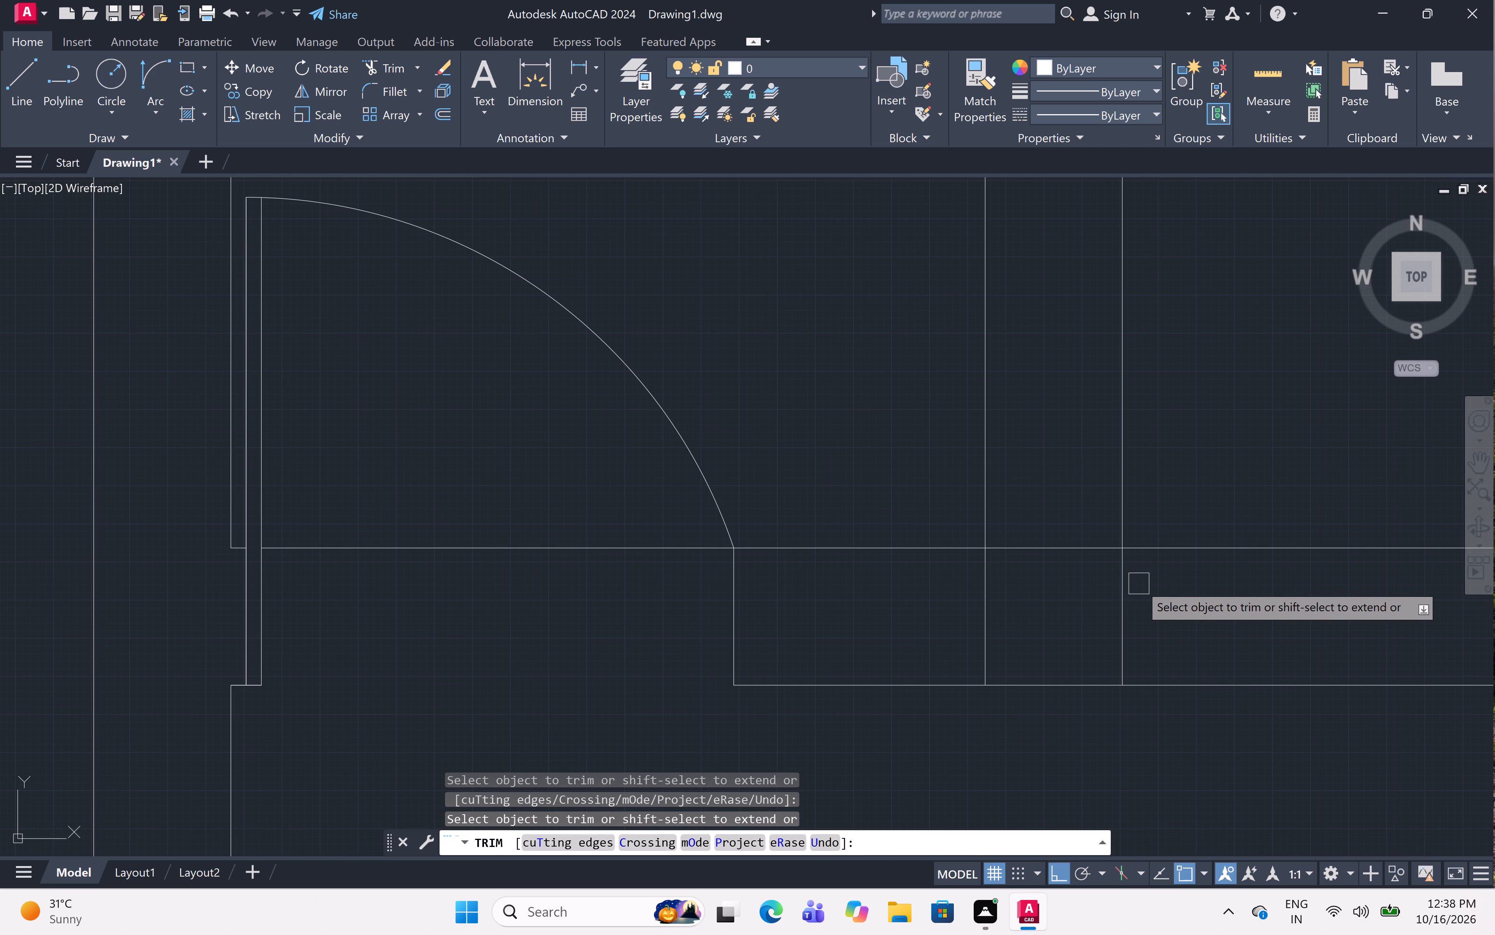
{"action": "left_click", "coordinate": [1141, 585]}
{"action": "left_click", "coordinate": [929, 583]}
{"action": "left_click", "coordinate": [1027, 509]}
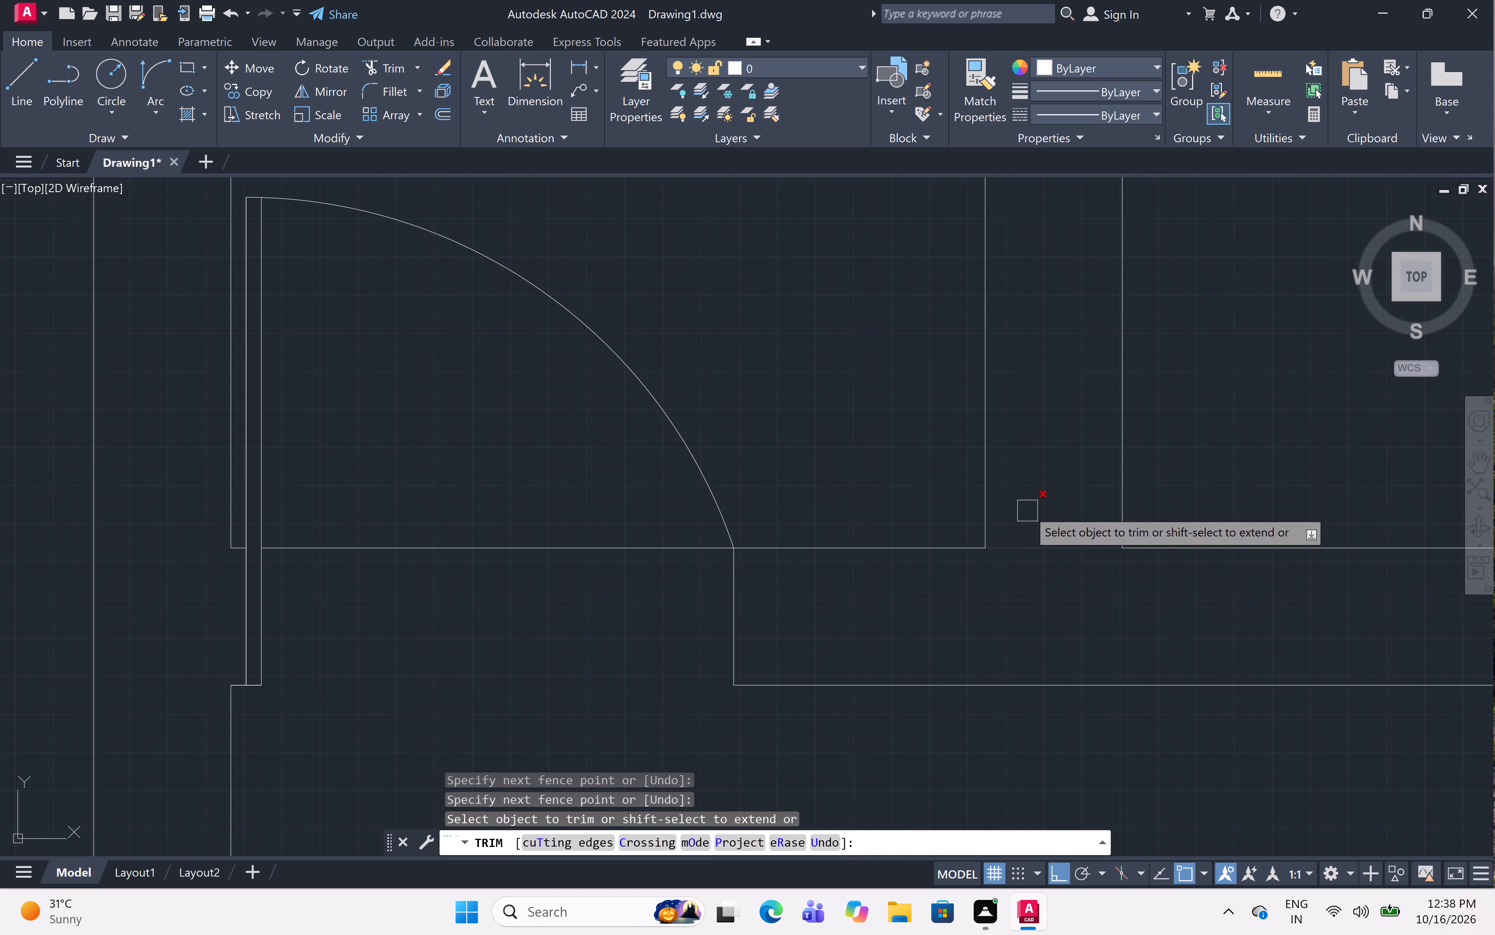
{"action": "left_click", "coordinate": [1032, 594]}
{"action": "scroll", "coordinate": [807, 344], "scroll_direction": "down", "scroll_amount": 5}
{"action": "scroll", "coordinate": [919, 358], "scroll_direction": "down", "scroll_amount": 1}
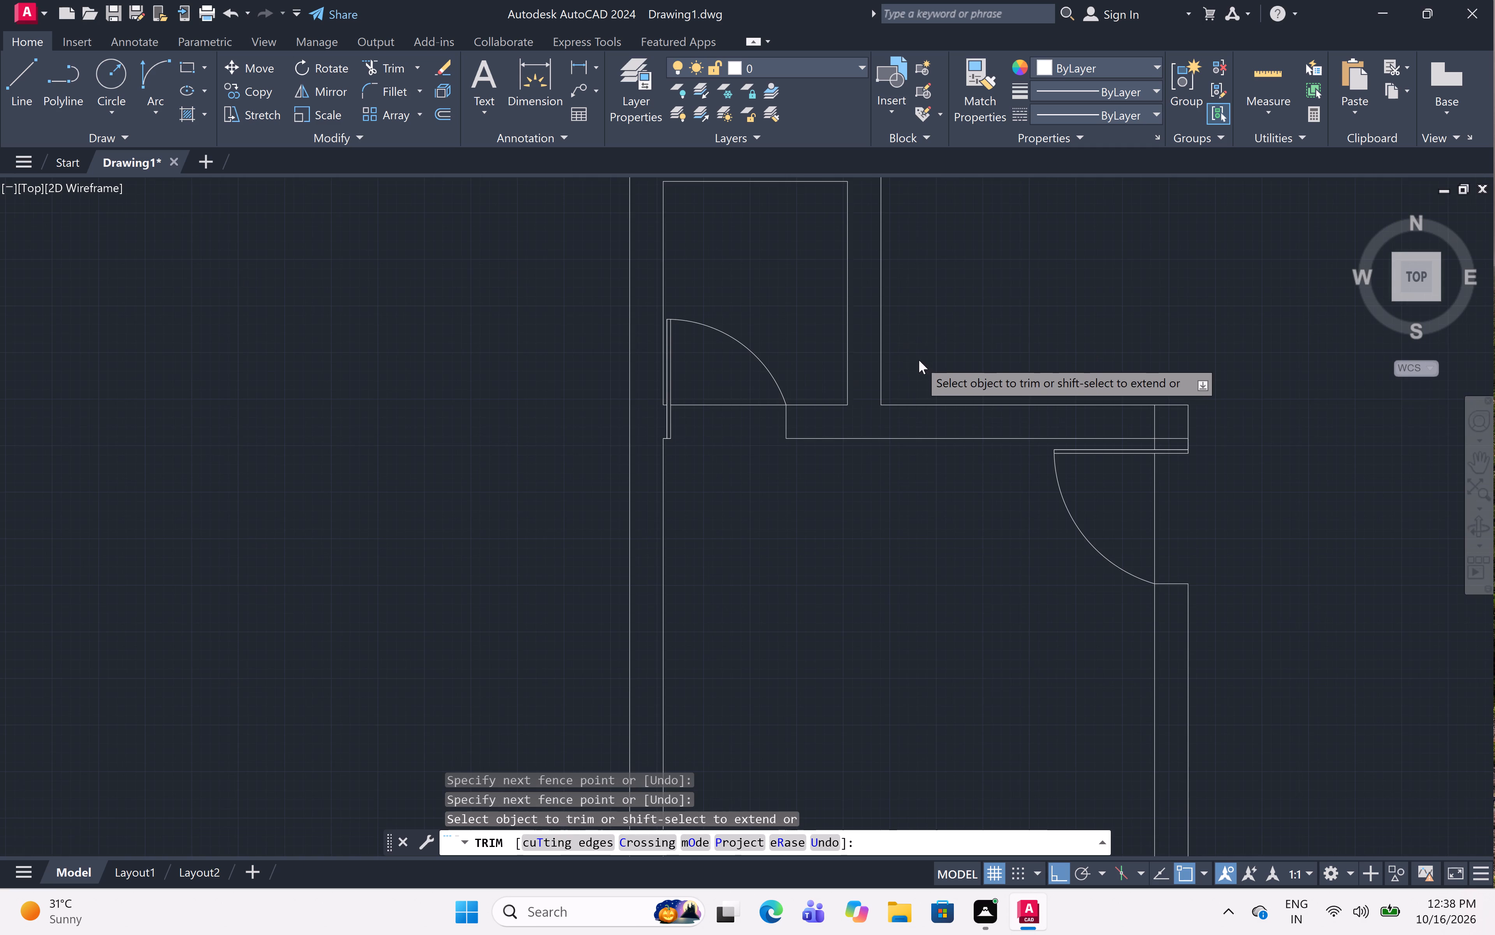
Trim the overlapping lines at the bottom-left room's top-right wall corner, above its door.
{"action": "scroll", "coordinate": [1083, 399], "scroll_direction": "up", "scroll_amount": 4}
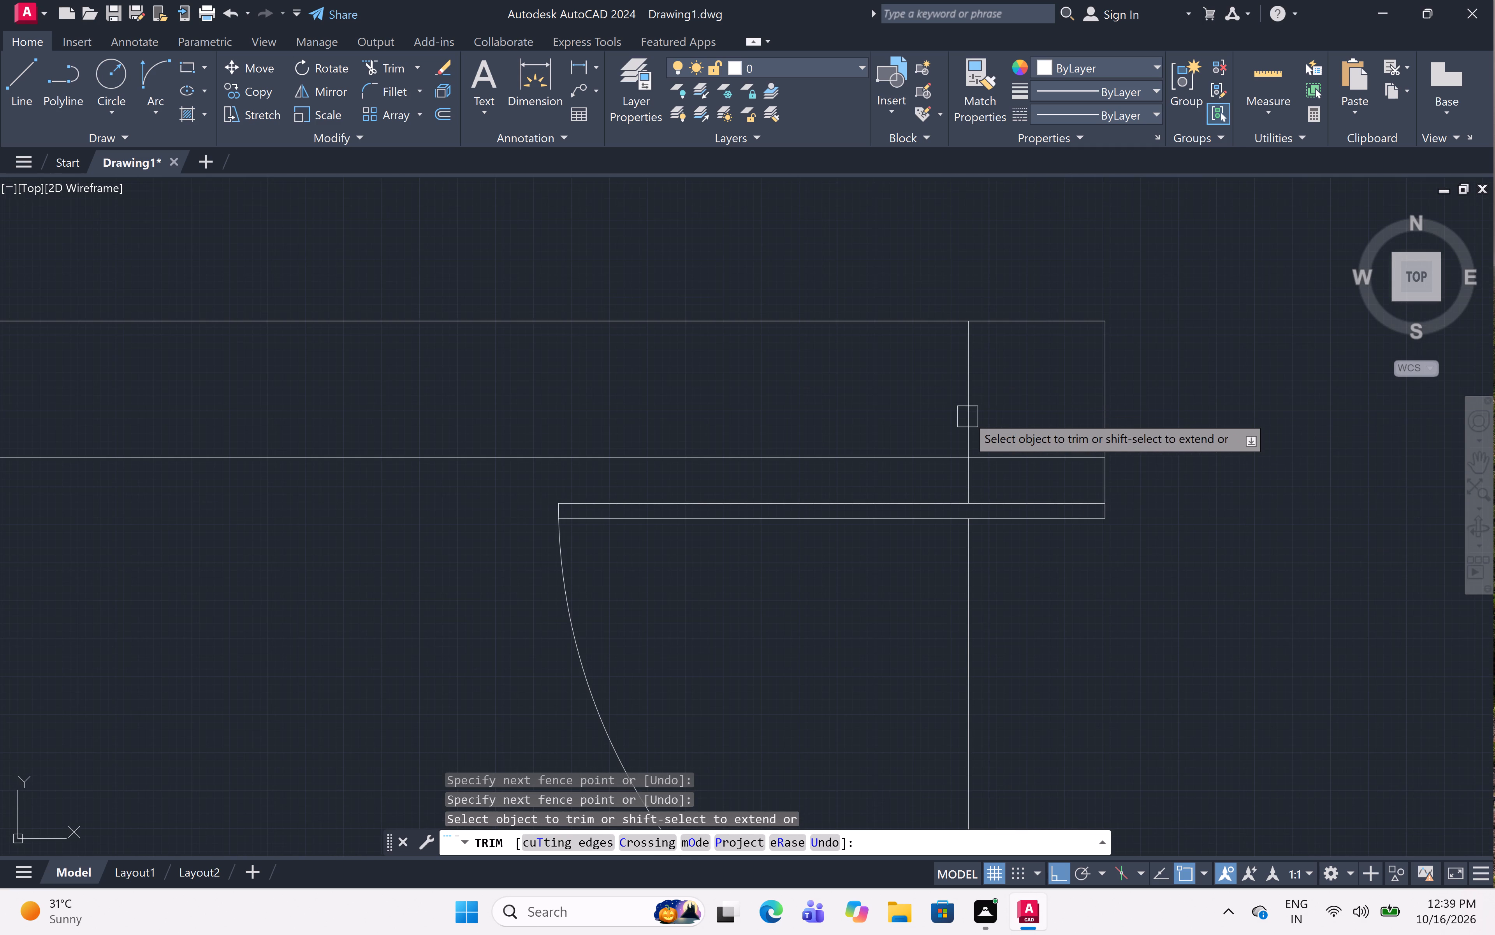
{"action": "left_click", "coordinate": [966, 415]}
{"action": "left_click", "coordinate": [1042, 457]}
{"action": "scroll", "coordinate": [1029, 406], "scroll_direction": "down", "scroll_amount": 6}
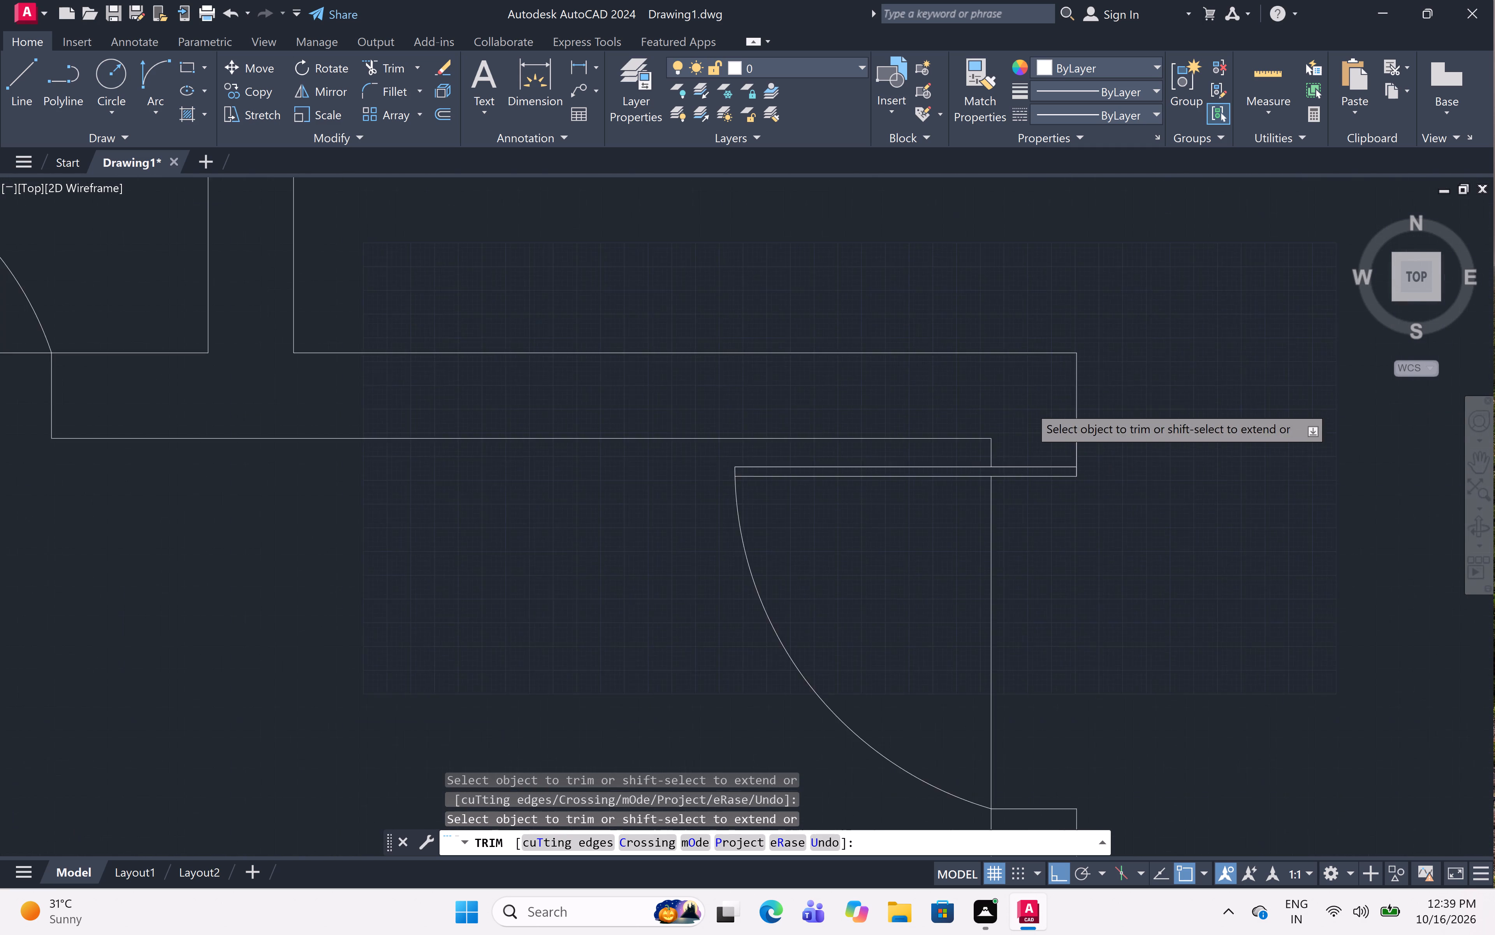
{"action": "scroll", "coordinate": [1067, 485], "scroll_direction": "down", "scroll_amount": 1}
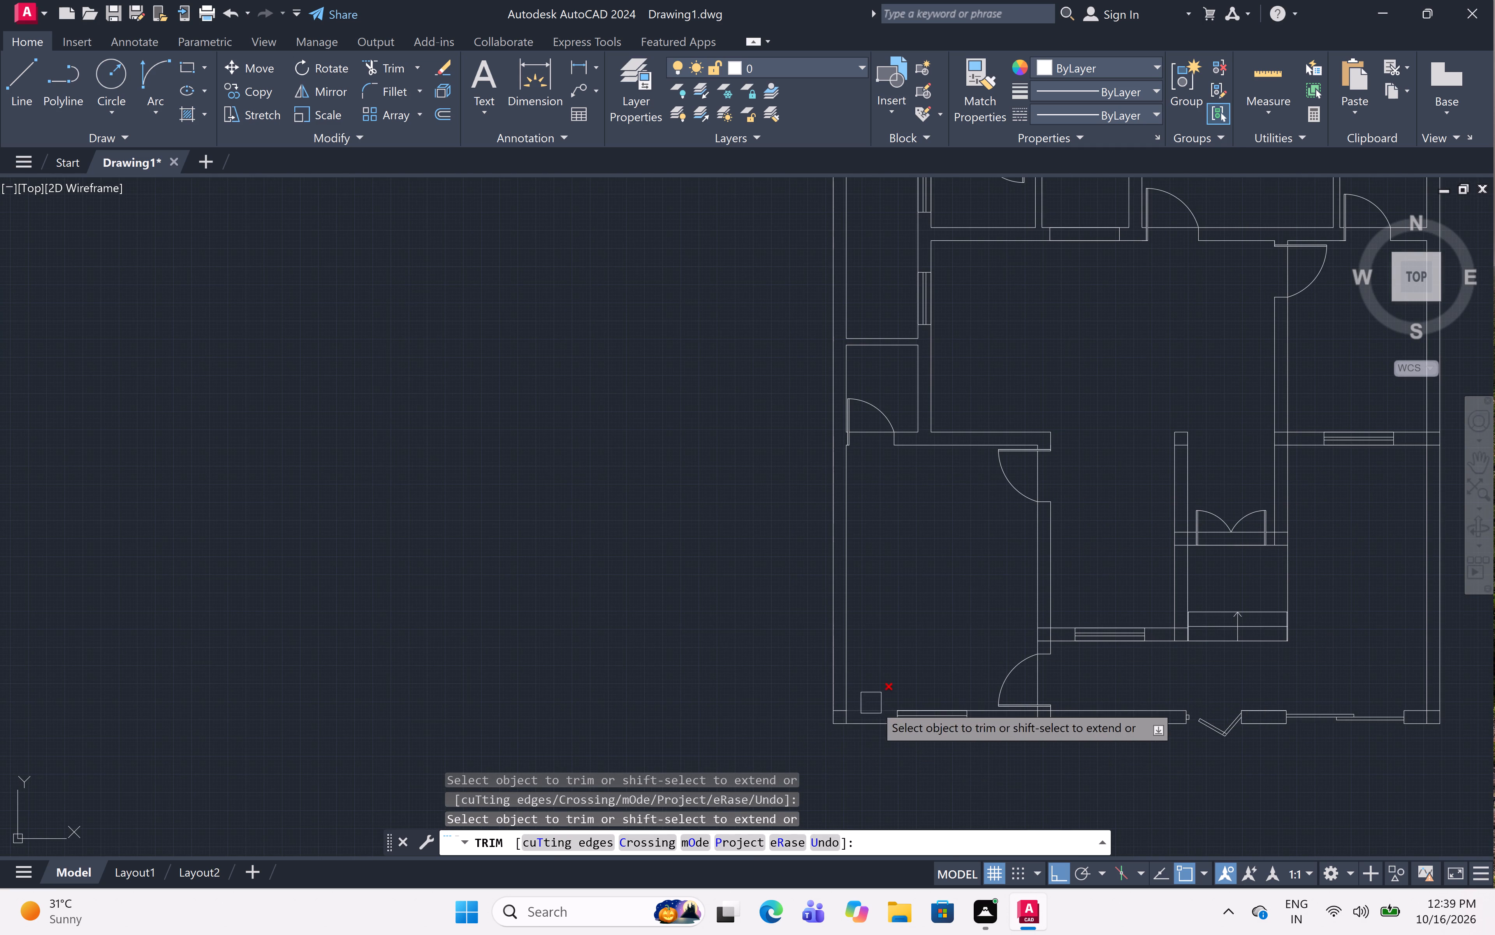
Trim the overlapping inner wall lines at the bottom-left outer corner of the plan.
{"action": "scroll", "coordinate": [874, 705], "scroll_direction": "up", "scroll_amount": 3}
{"action": "middle_click_drag", "start_coordinate": [860, 577], "coordinate": [958, 425]}
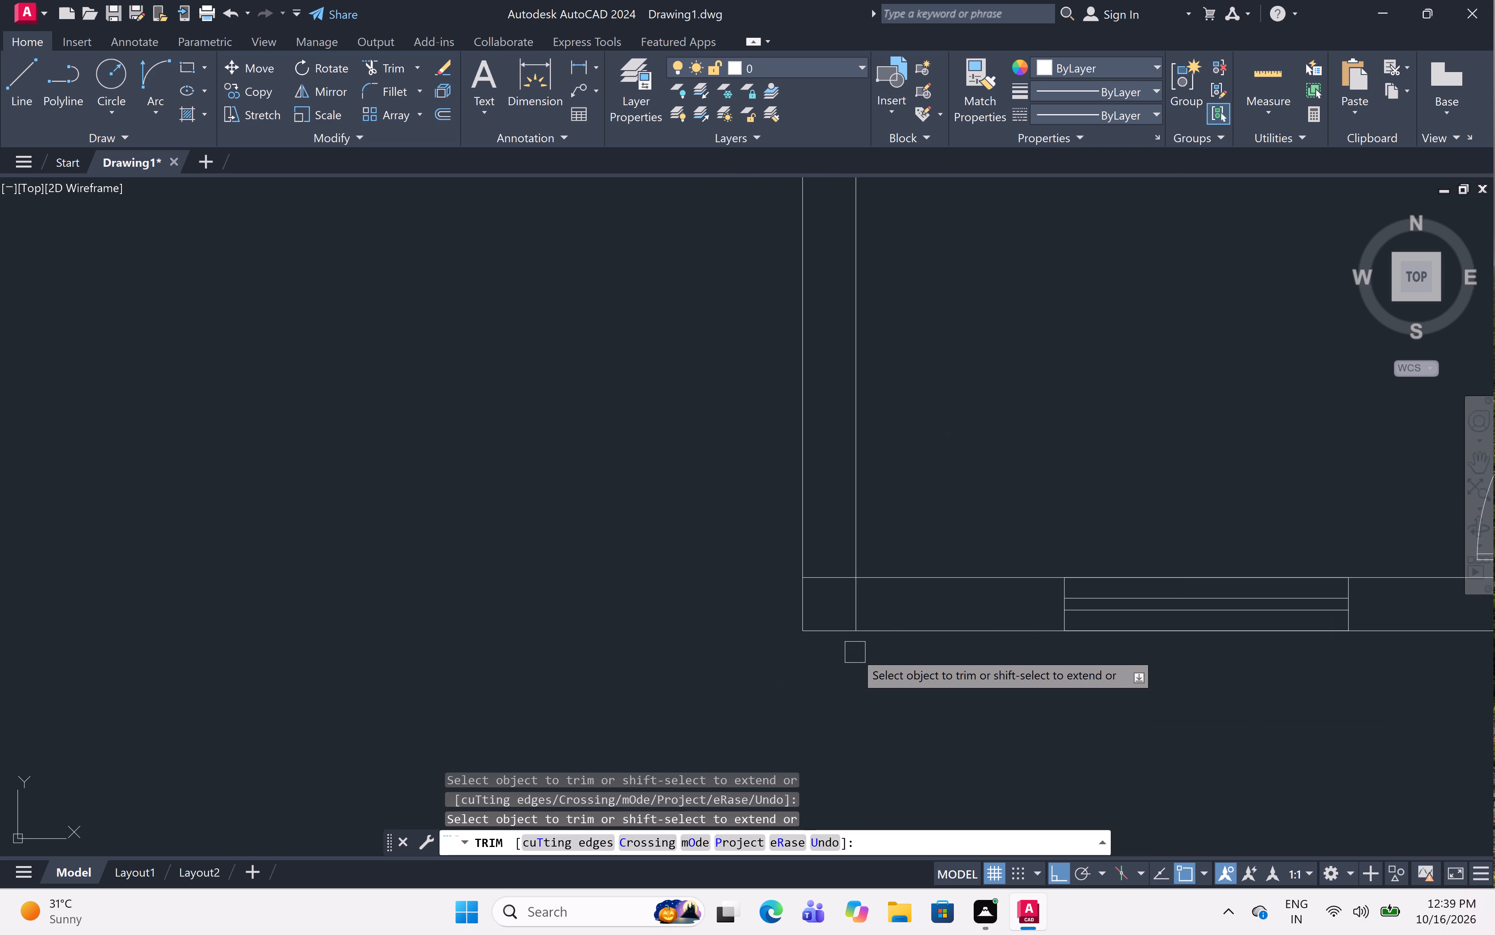
{"action": "scroll", "coordinate": [855, 652], "scroll_direction": "up", "scroll_amount": 3}
{"action": "left_click", "coordinate": [731, 306]}
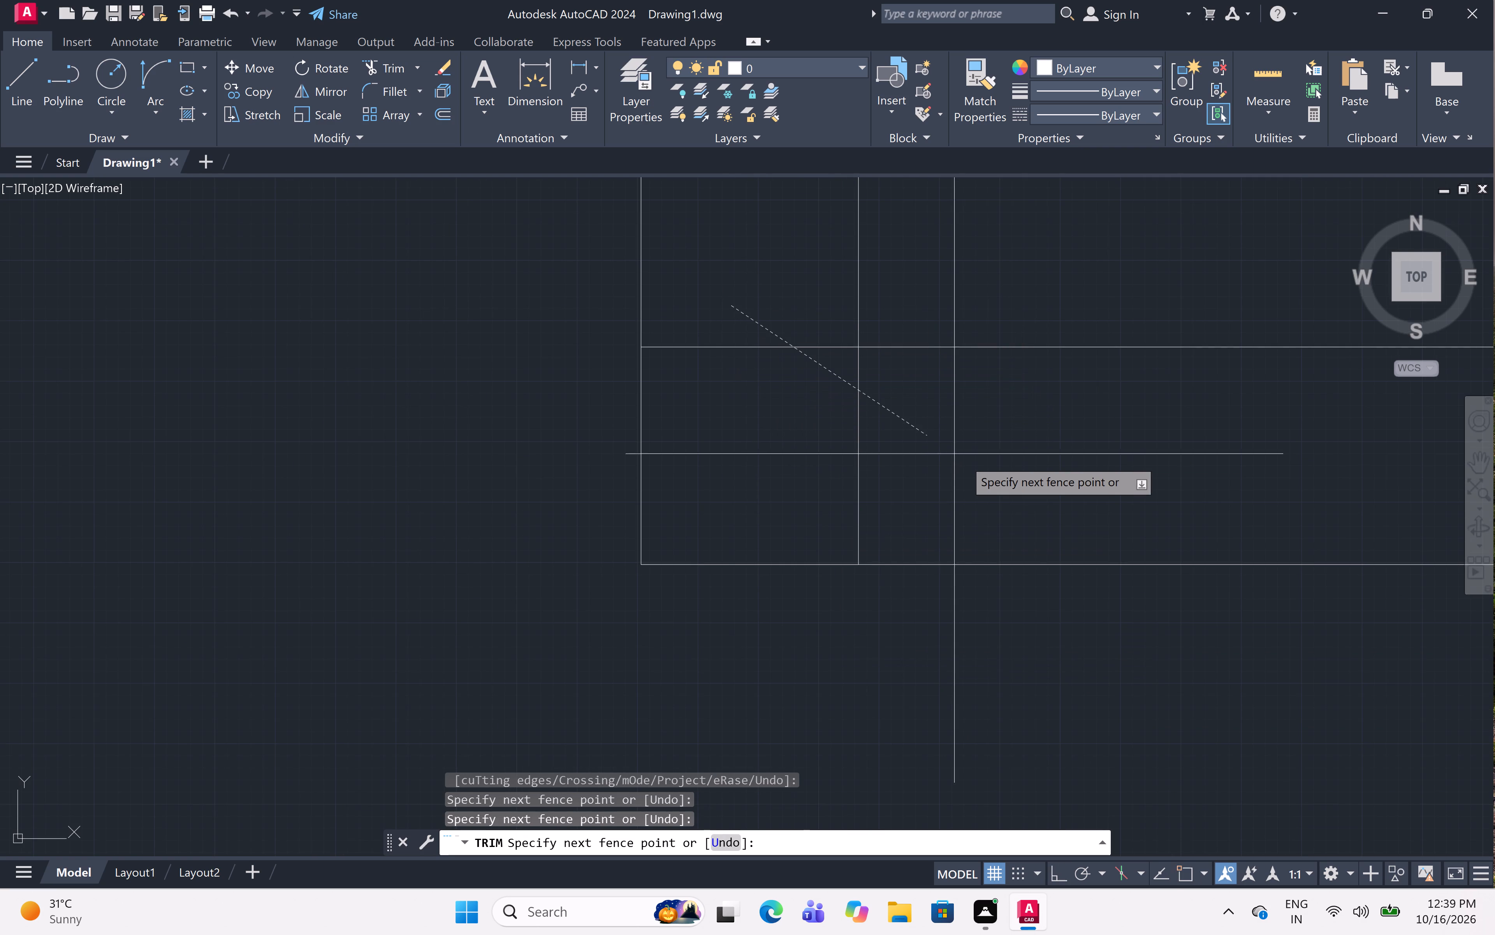
{"action": "left_click", "coordinate": [963, 463]}
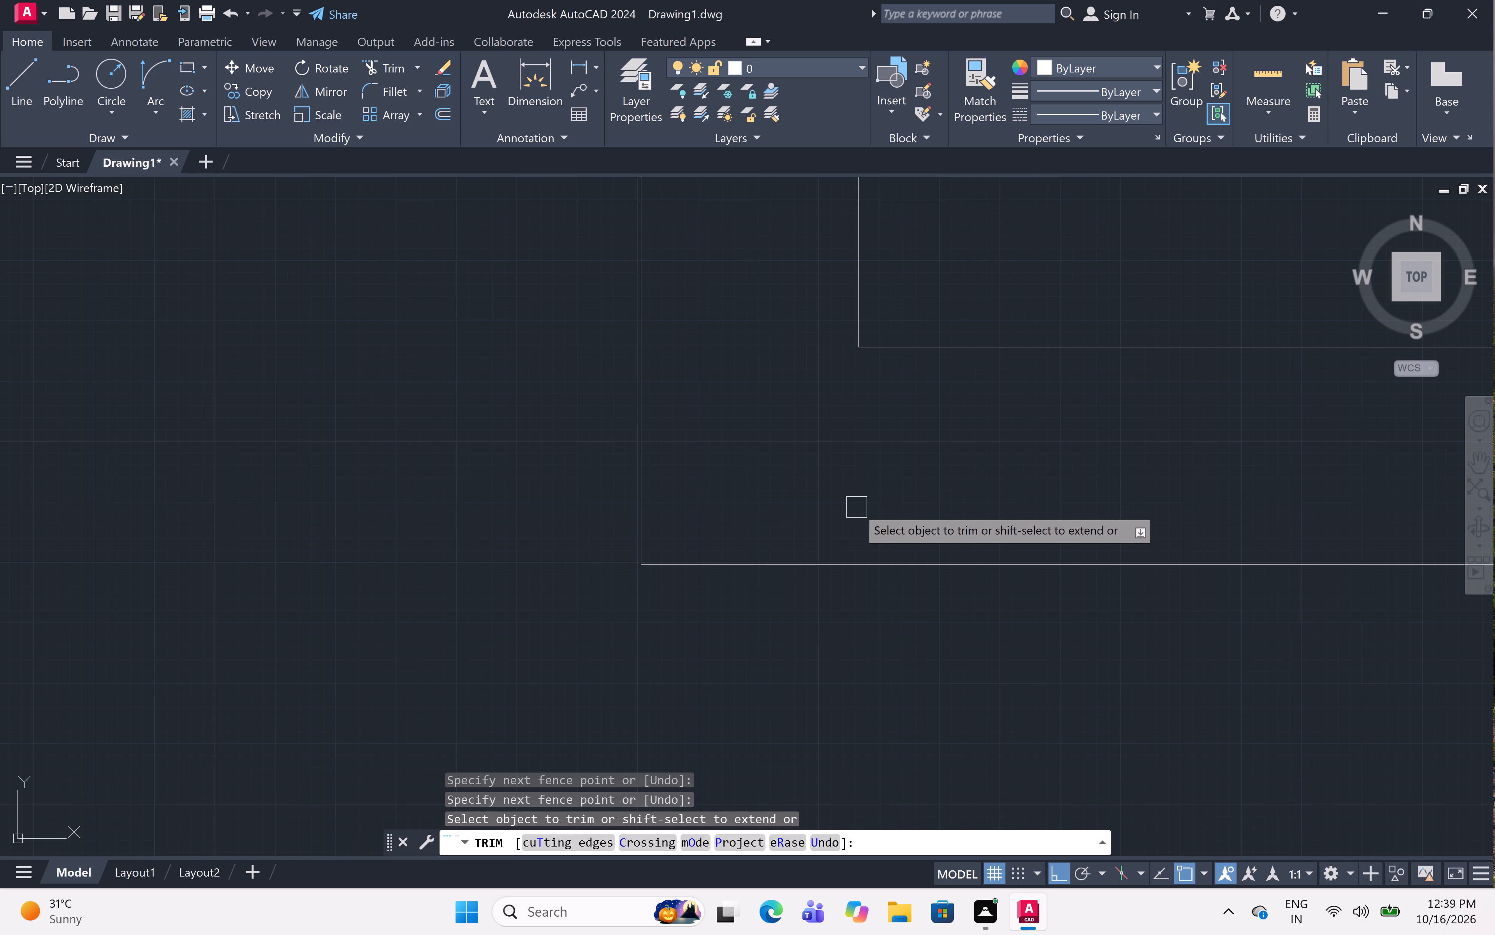
{"action": "scroll", "coordinate": [857, 507], "scroll_direction": "down", "scroll_amount": 4}
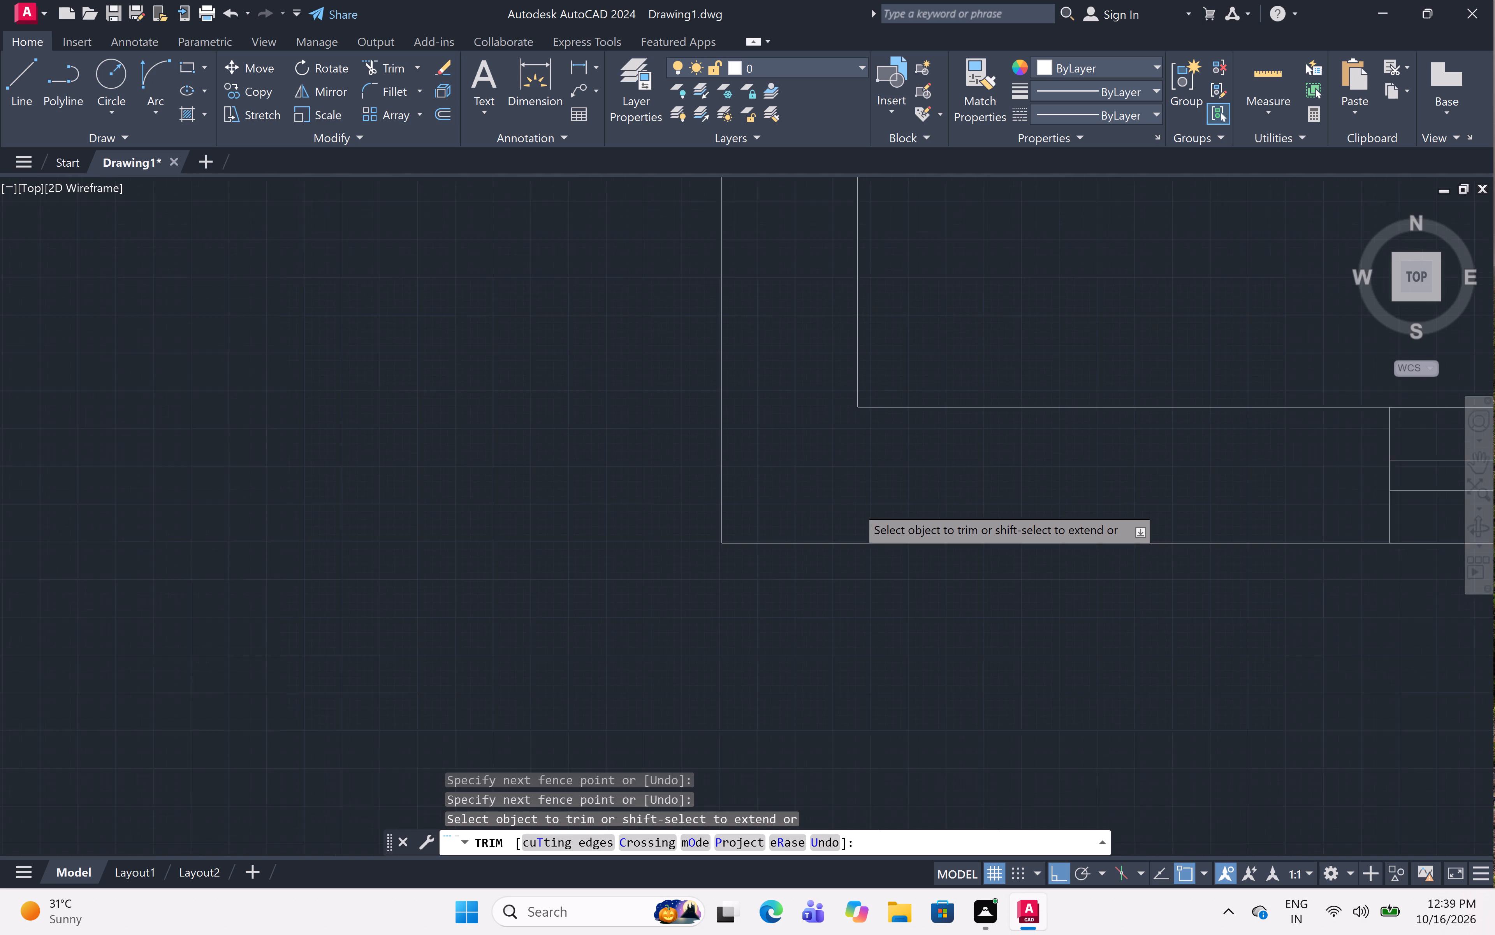
Trim the crossing lines where the bottom-left room's right wall meets the outer bottom wall, below its door.
{"action": "scroll", "coordinate": [857, 507], "scroll_direction": "down", "scroll_amount": 1}
{"action": "middle_click_drag", "start_coordinate": [1010, 576], "coordinate": [802, 642]}
{"action": "middle_click_drag", "start_coordinate": [802, 642], "coordinate": [790, 644]}
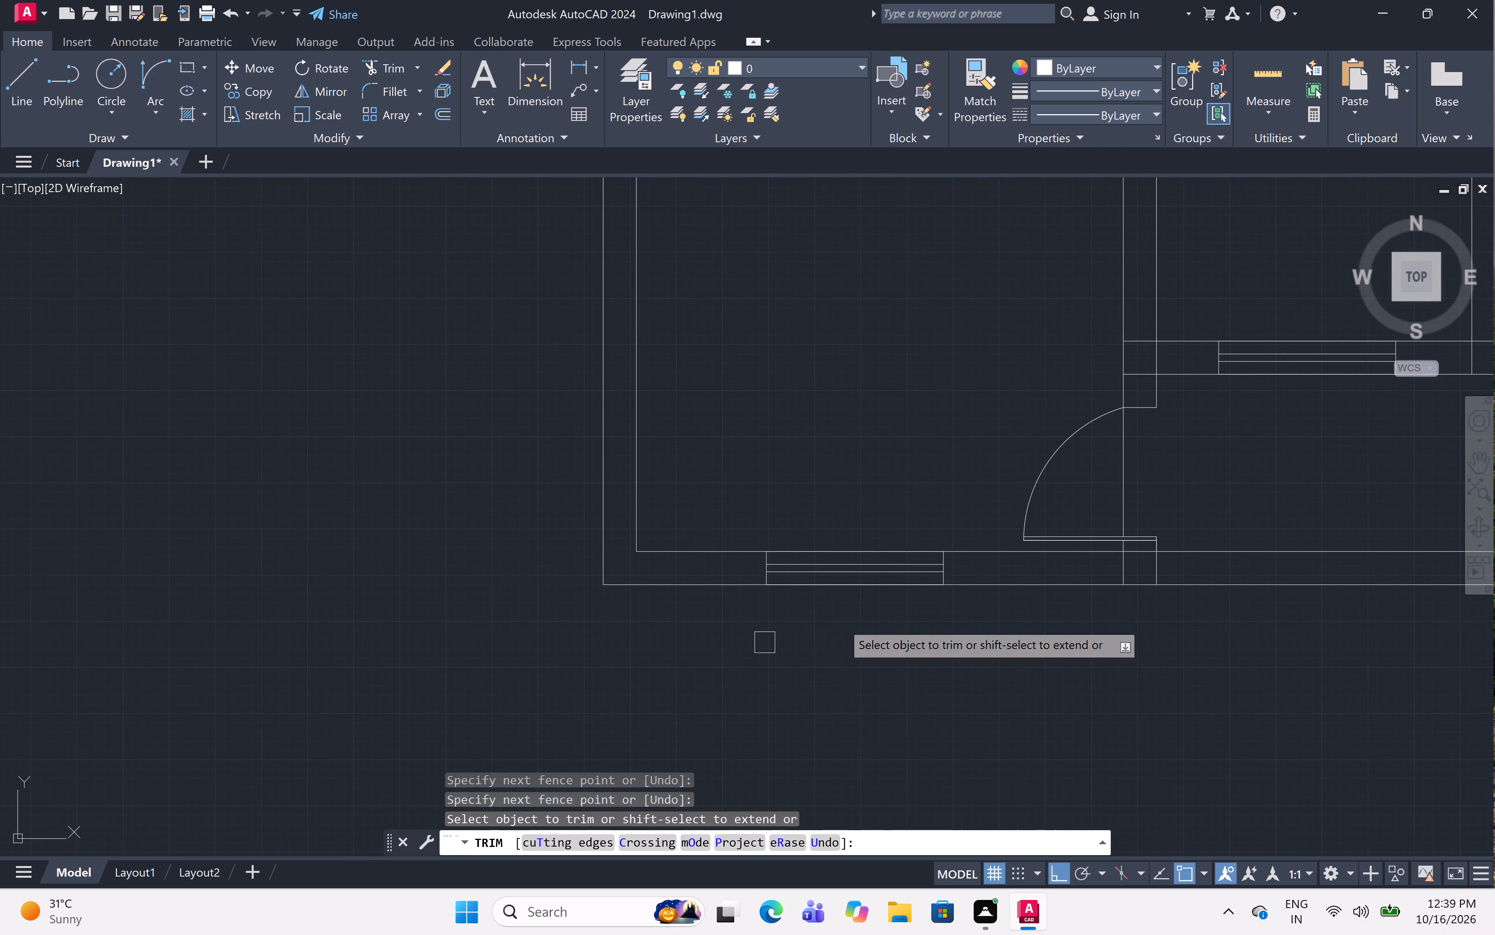
{"action": "scroll", "coordinate": [1174, 558], "scroll_direction": "up", "scroll_amount": 3}
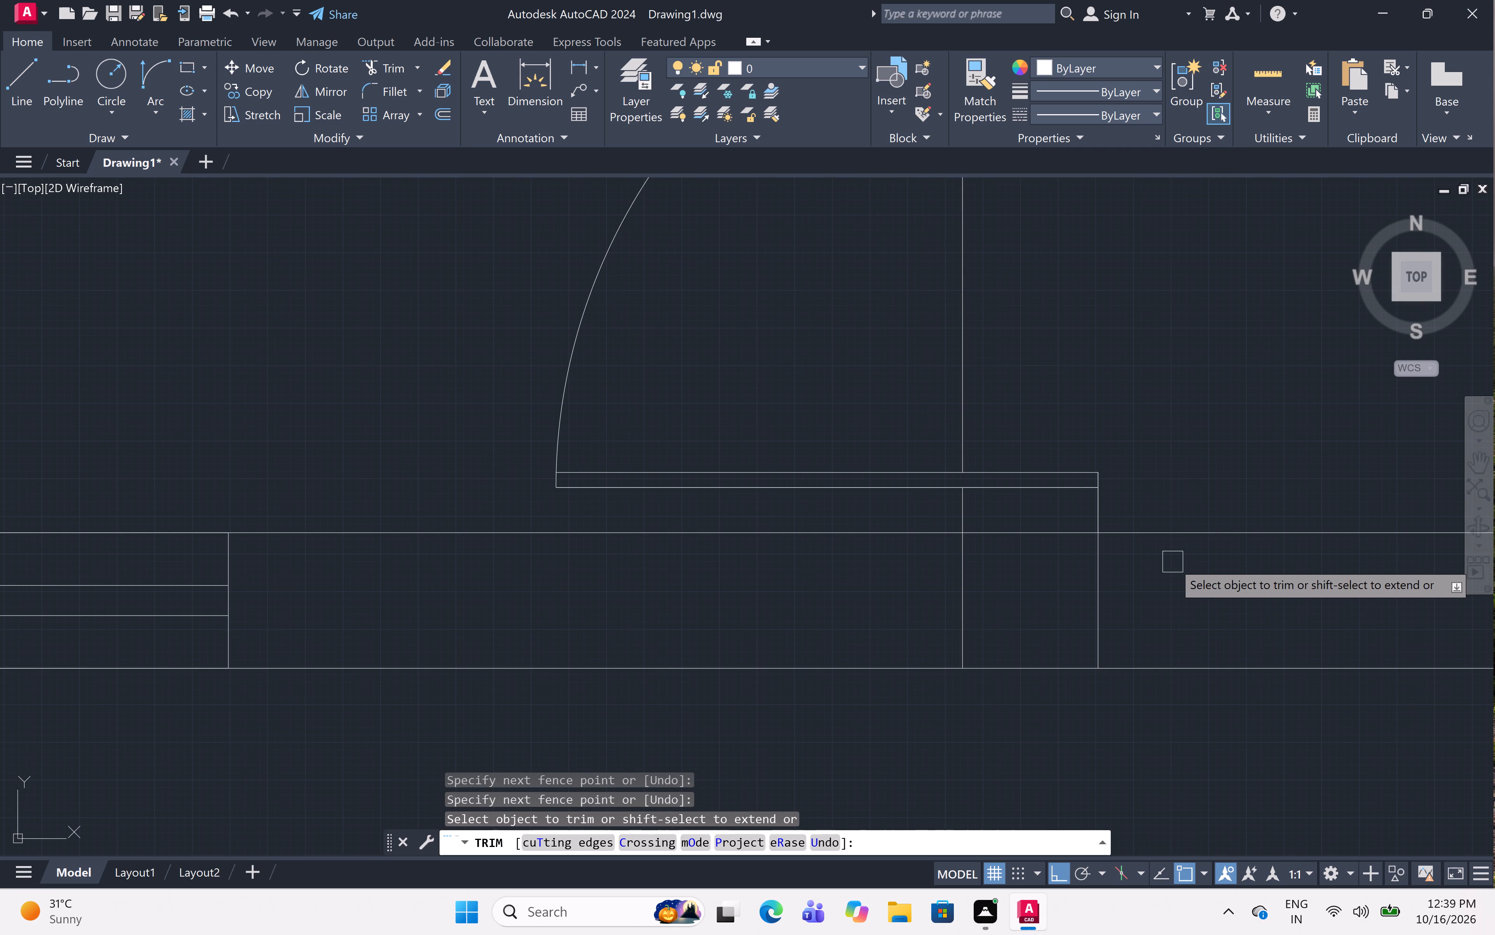
{"action": "left_click", "coordinate": [1173, 562]}
{"action": "left_click", "coordinate": [835, 577]}
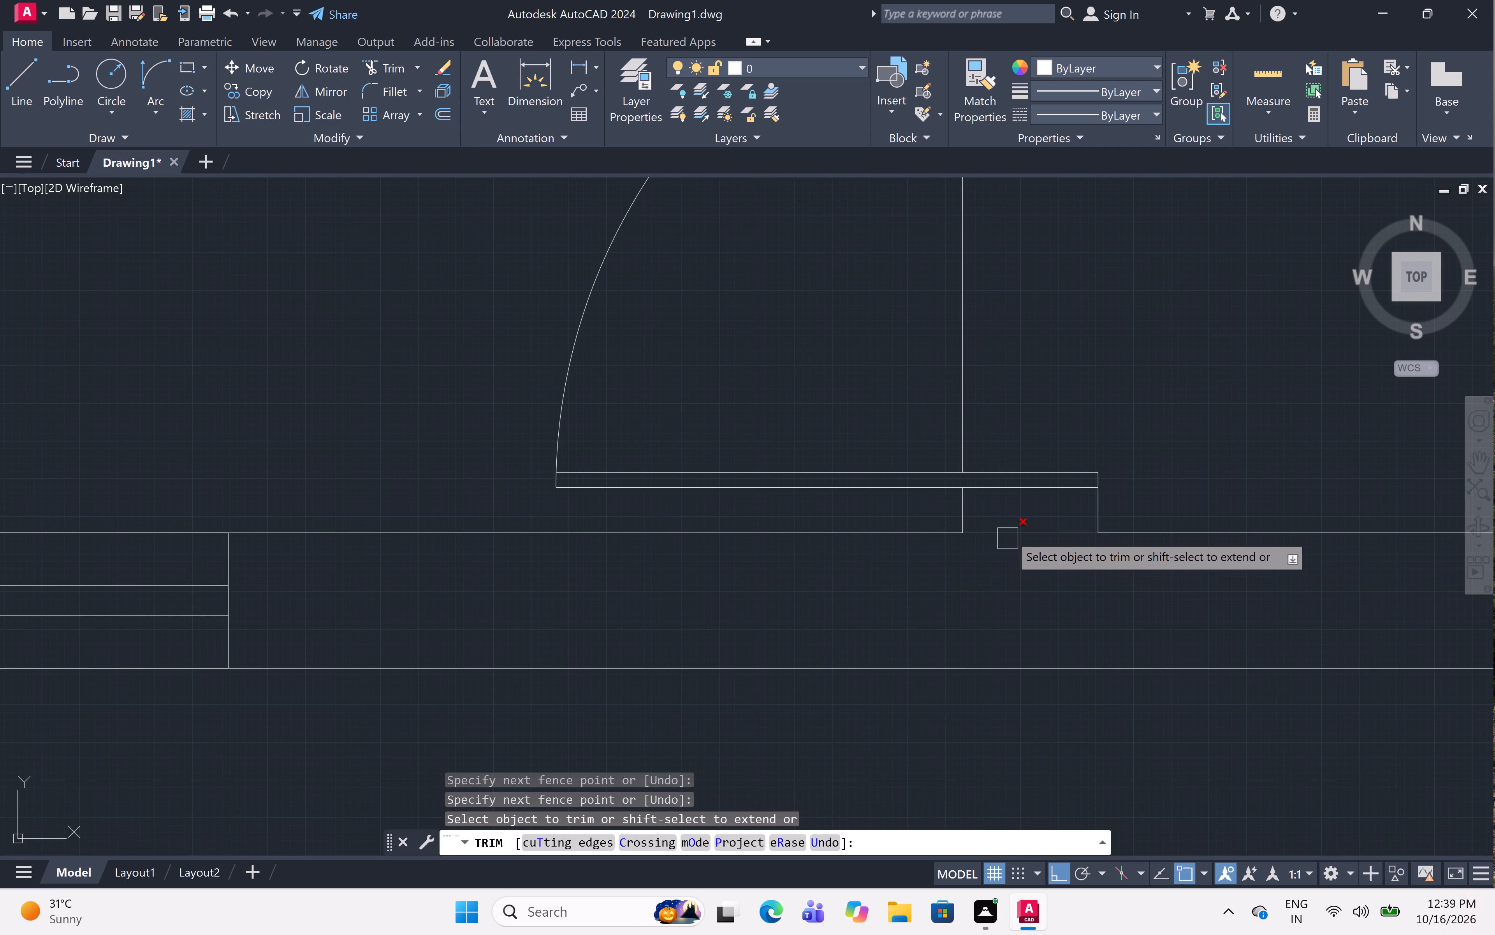
{"action": "left_click", "coordinate": [1010, 530]}
Trim the crossing lines where the bottom-left room's right wall meets the hall's bottom window wall, above the lower door.
{"action": "scroll", "coordinate": [993, 557], "scroll_direction": "down", "scroll_amount": 5}
{"action": "scroll", "coordinate": [1040, 674], "scroll_direction": "down", "scroll_amount": 1}
{"action": "middle_click_drag", "start_coordinate": [1040, 674], "coordinate": [893, 741]}
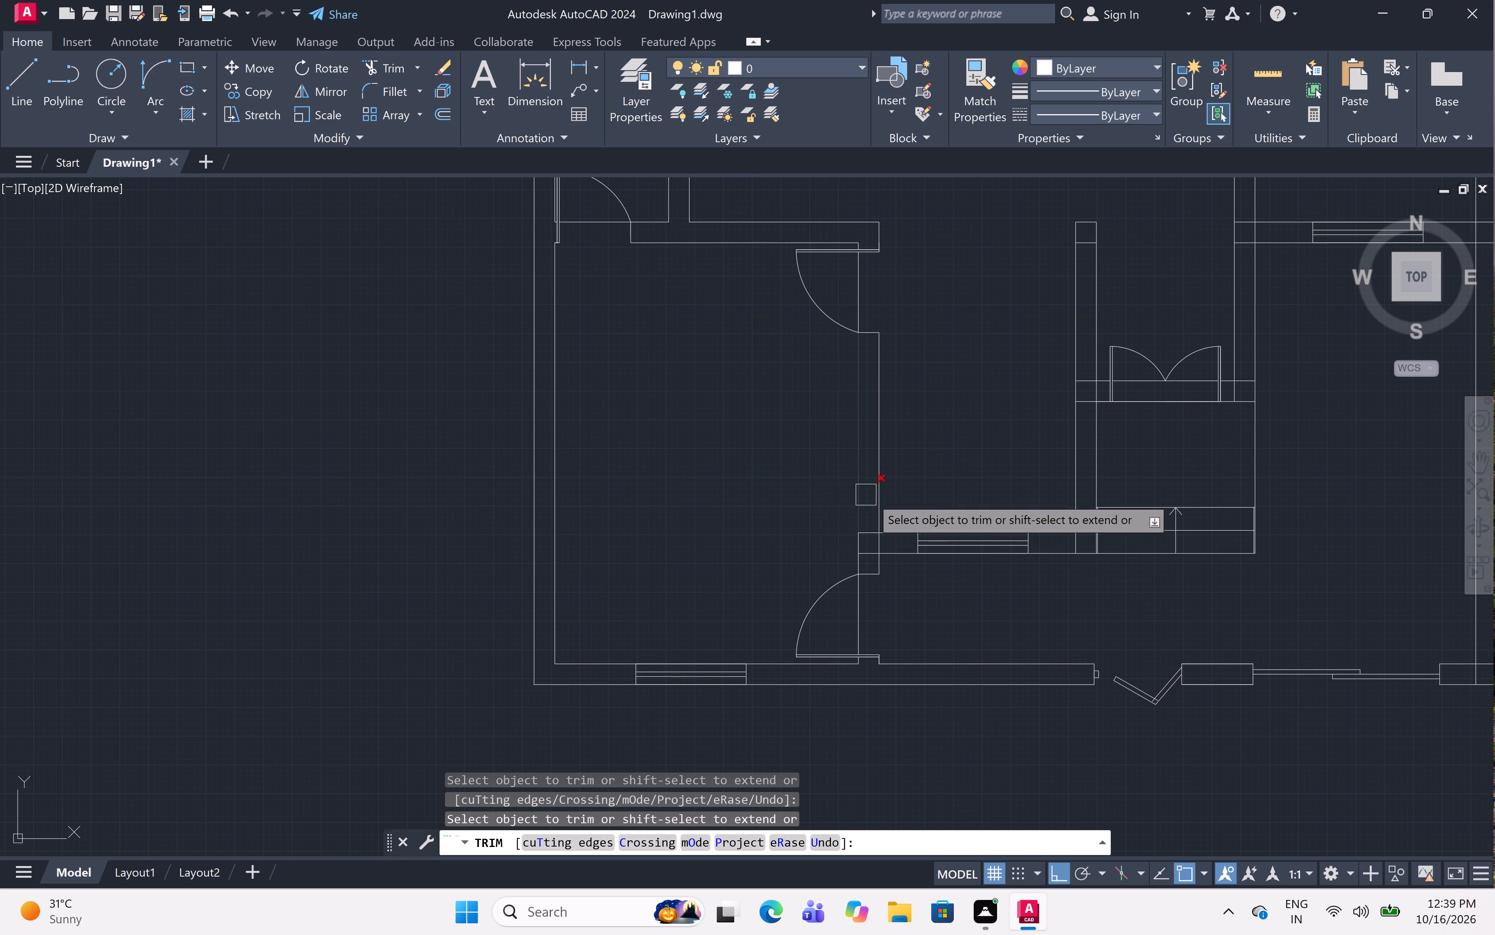
{"action": "scroll", "coordinate": [895, 517], "scroll_direction": "up", "scroll_amount": 3}
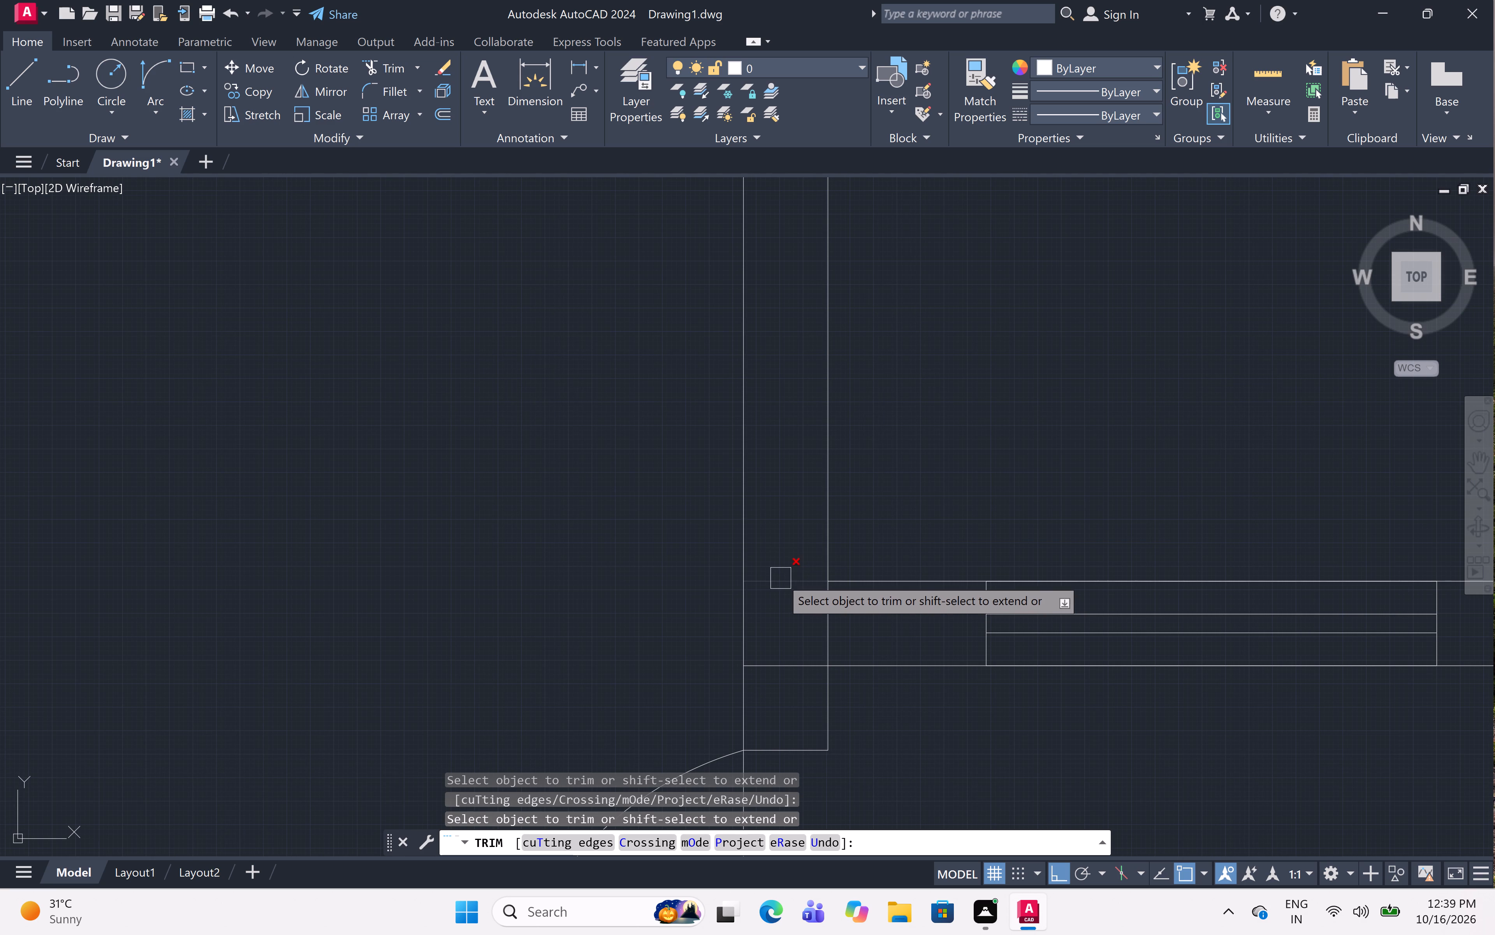
{"action": "left_click", "coordinate": [781, 559]}
{"action": "left_click", "coordinate": [783, 676]}
{"action": "left_click", "coordinate": [791, 640]}
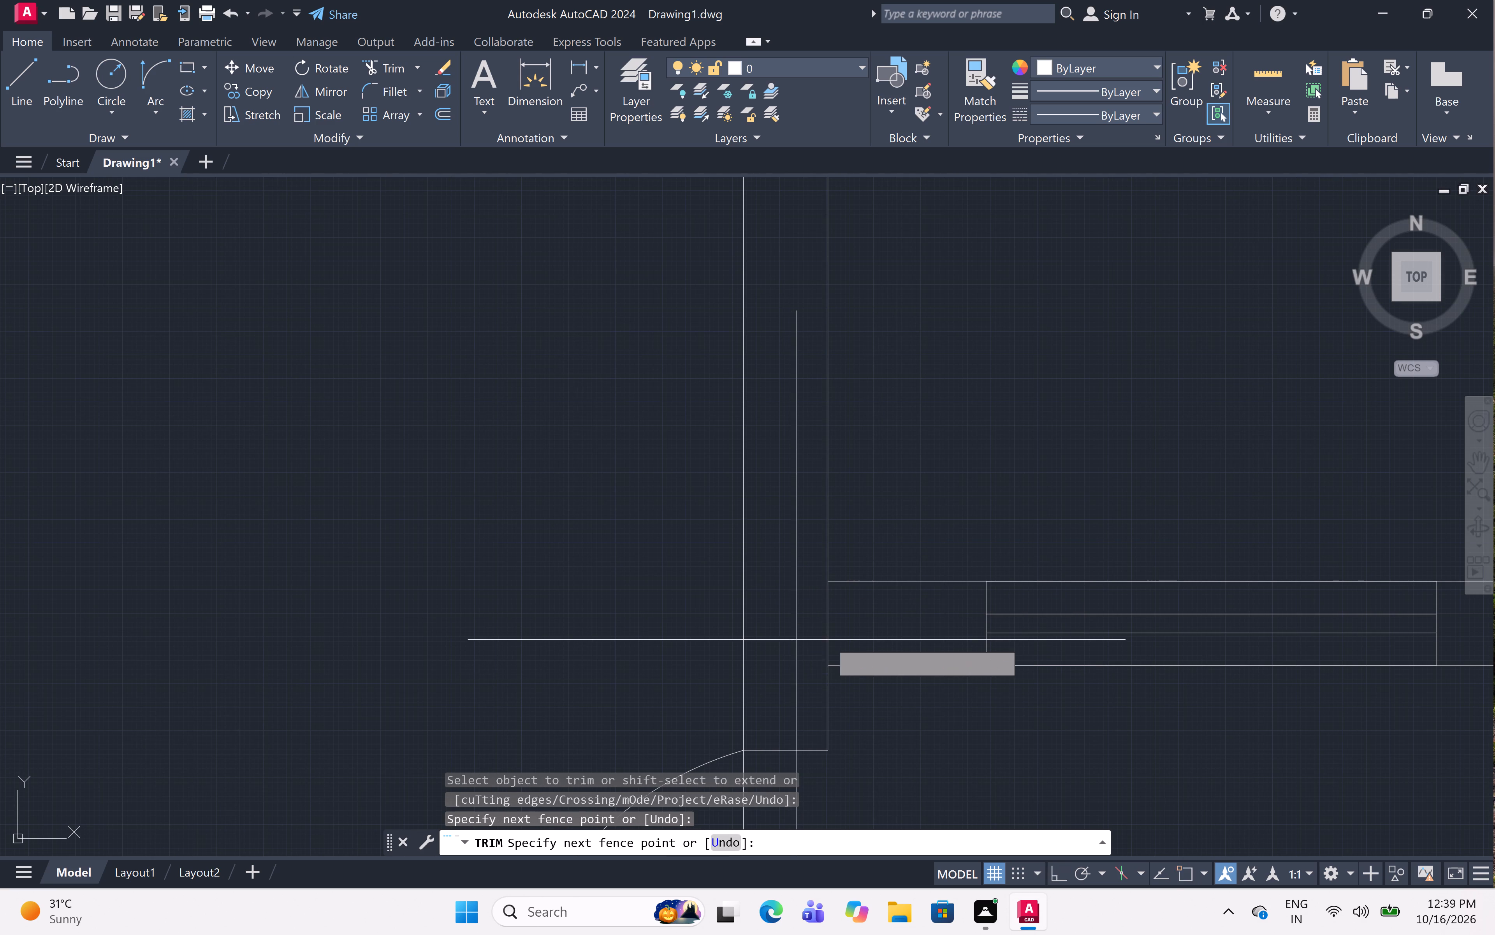
{"action": "left_click", "coordinate": [846, 640]}
Trim the crossing lines where the hall's bottom window wall meets the wall beside the steps.
{"action": "scroll", "coordinate": [749, 568], "scroll_direction": "down", "scroll_amount": 5}
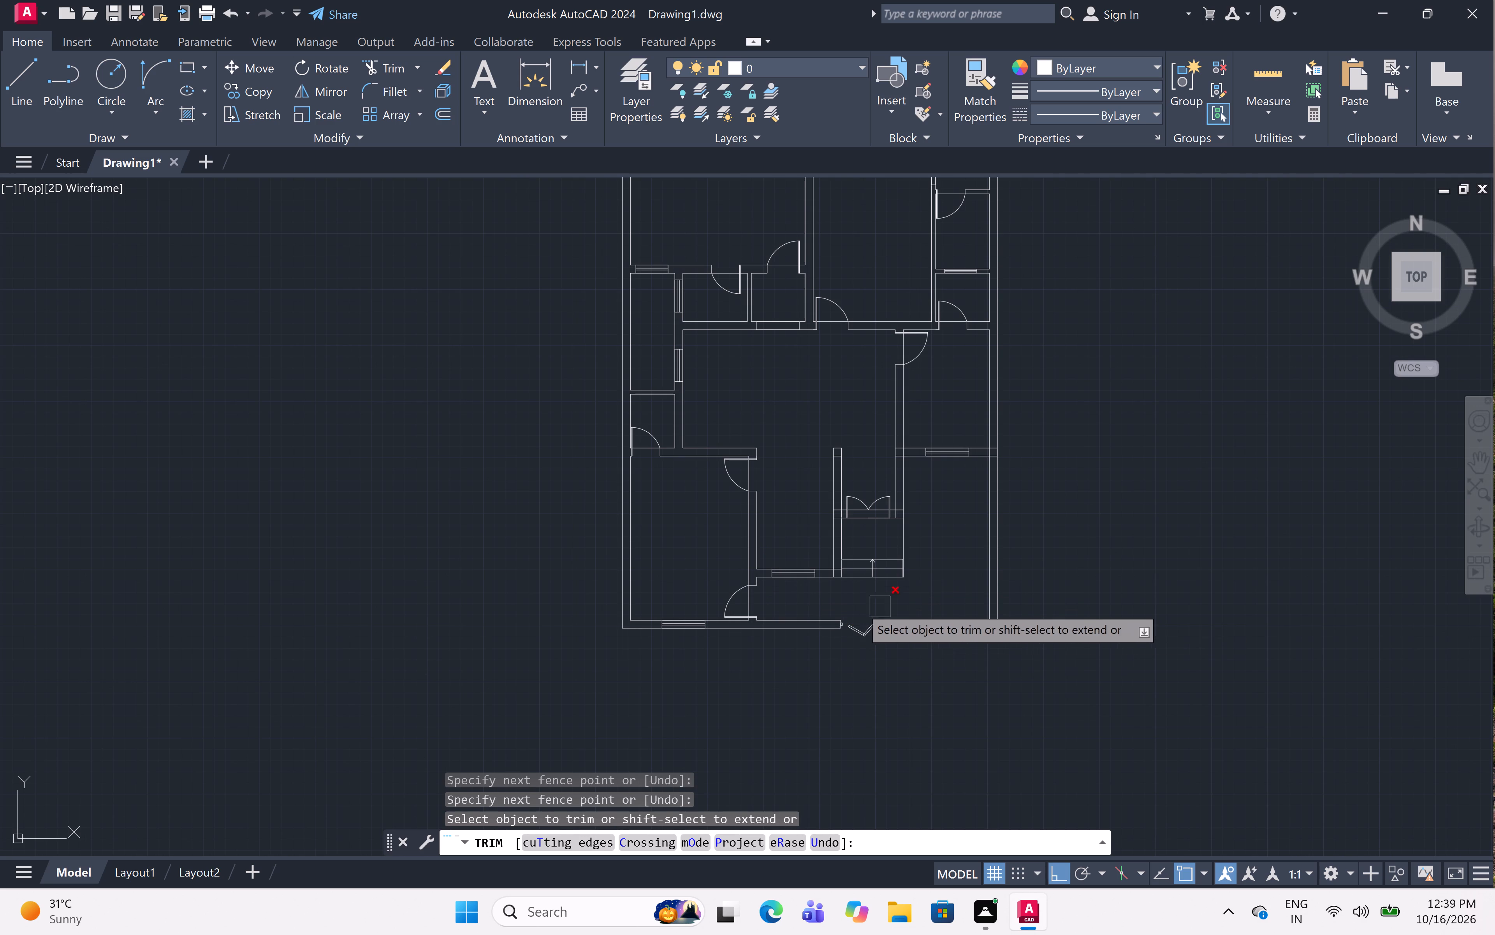
{"action": "scroll", "coordinate": [838, 561], "scroll_direction": "up", "scroll_amount": 6}
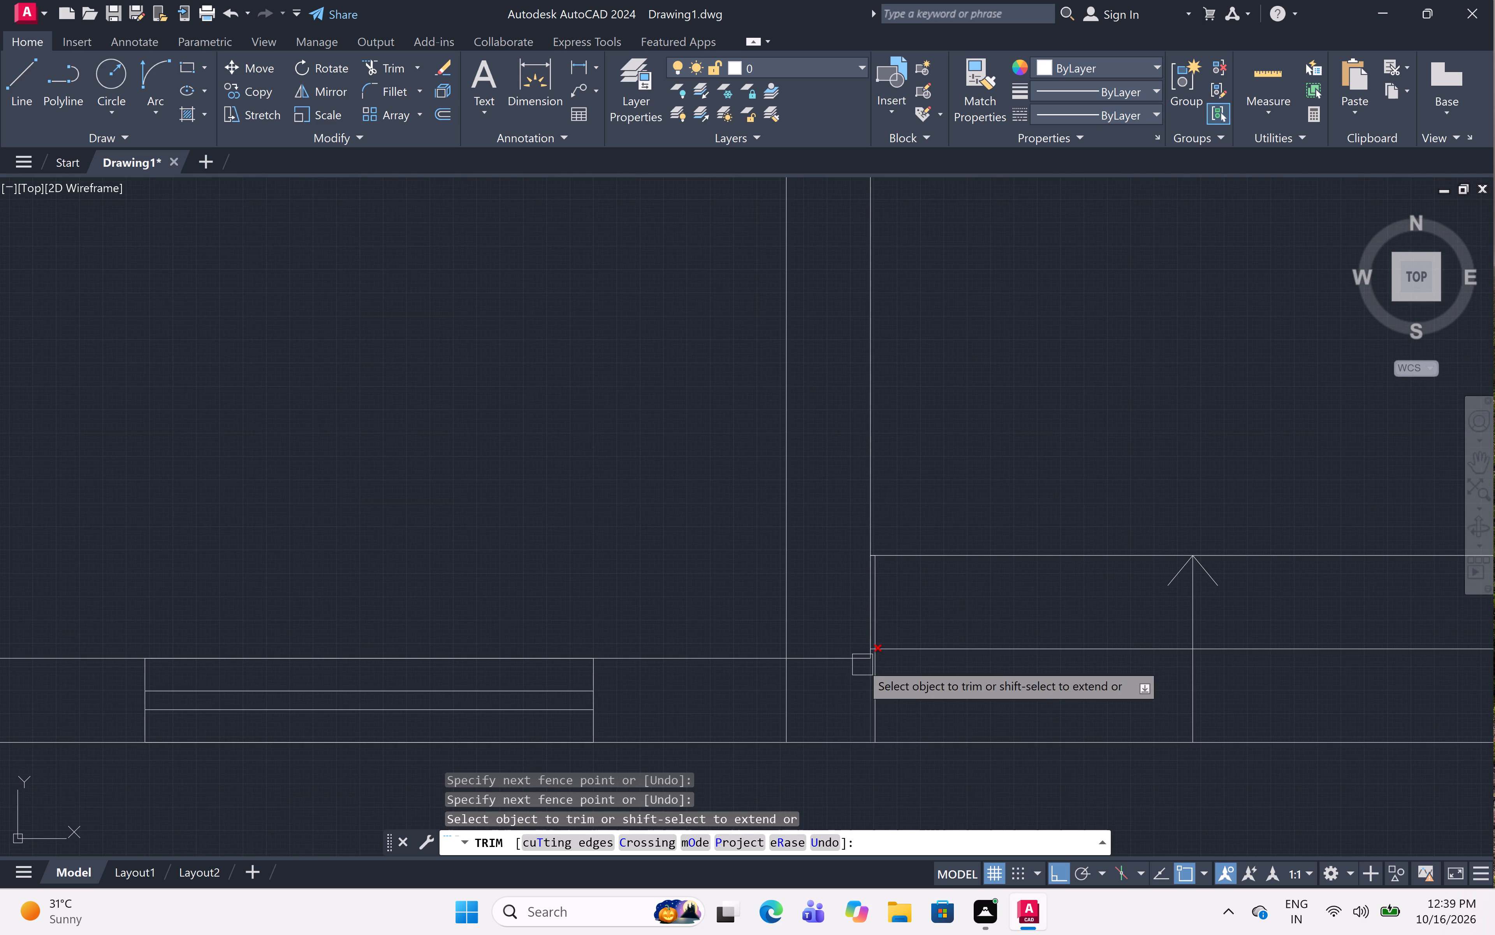
{"action": "left_click", "coordinate": [831, 659]}
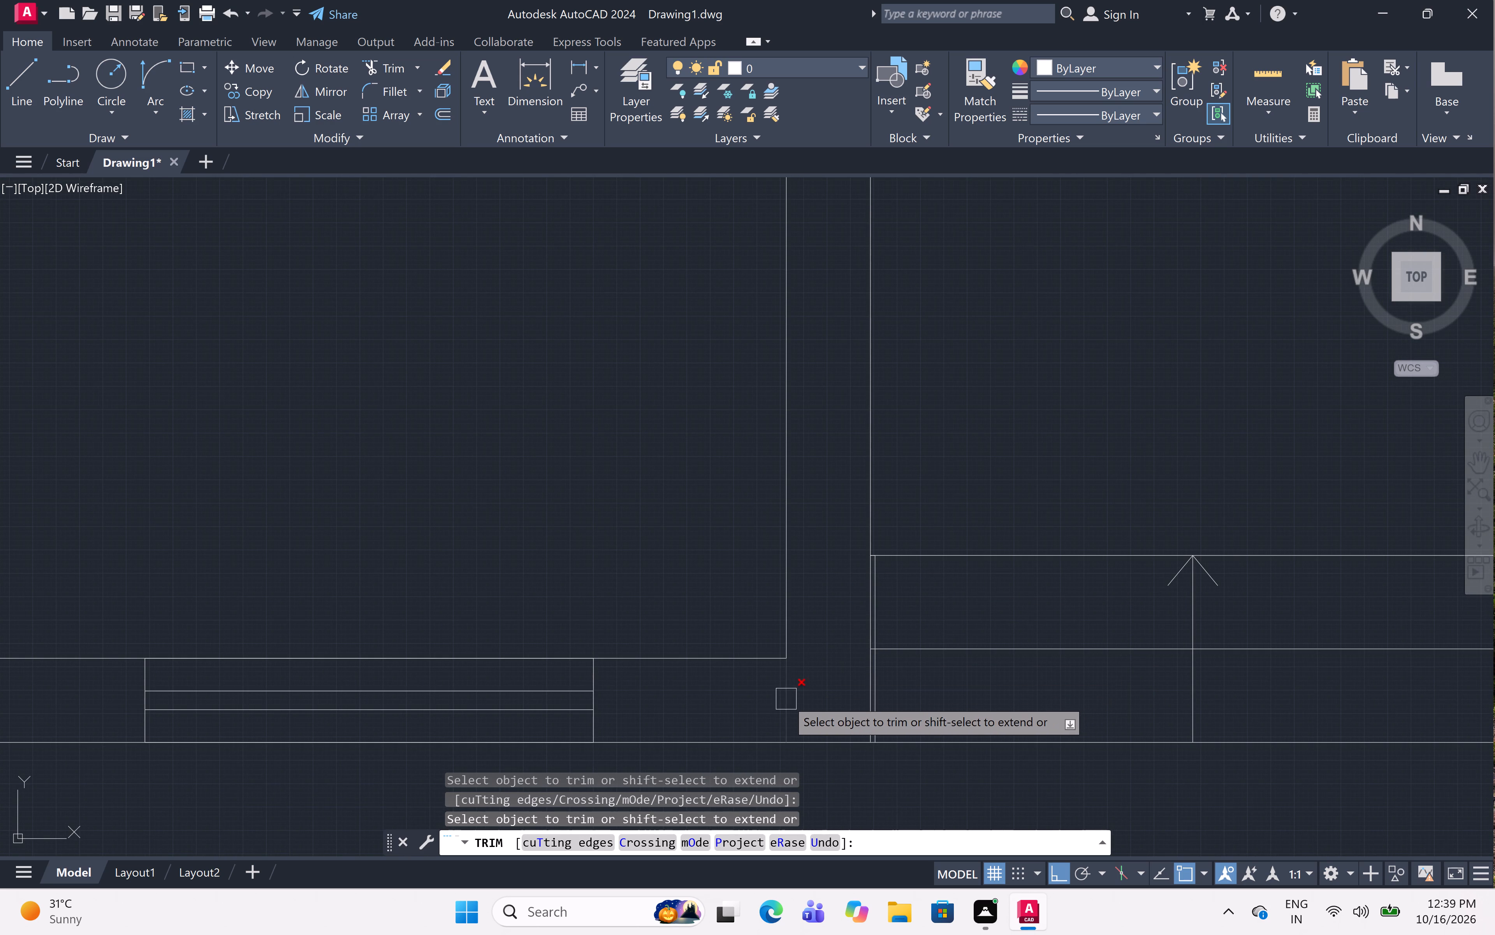
{"action": "left_click", "coordinate": [786, 699]}
Trim the crossing wall lines on both sides of the double door and the leftover line across the adjoining wall's upper end.
{"action": "scroll", "coordinate": [812, 705], "scroll_direction": "down", "scroll_amount": 4}
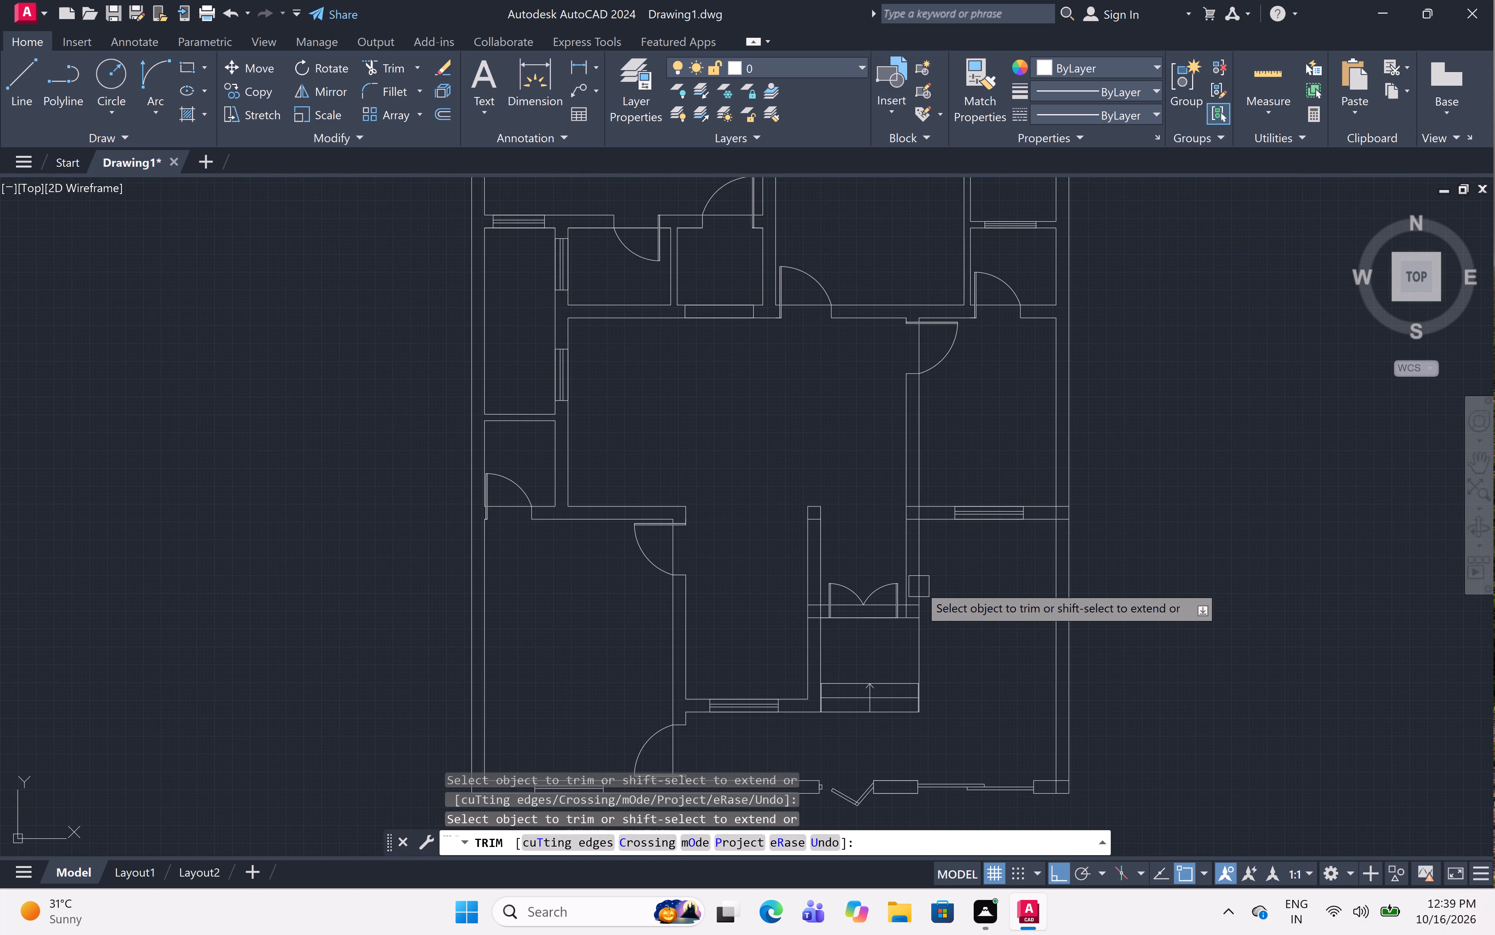
{"action": "scroll", "coordinate": [900, 586], "scroll_direction": "up", "scroll_amount": 5}
{"action": "left_click", "coordinate": [951, 665]}
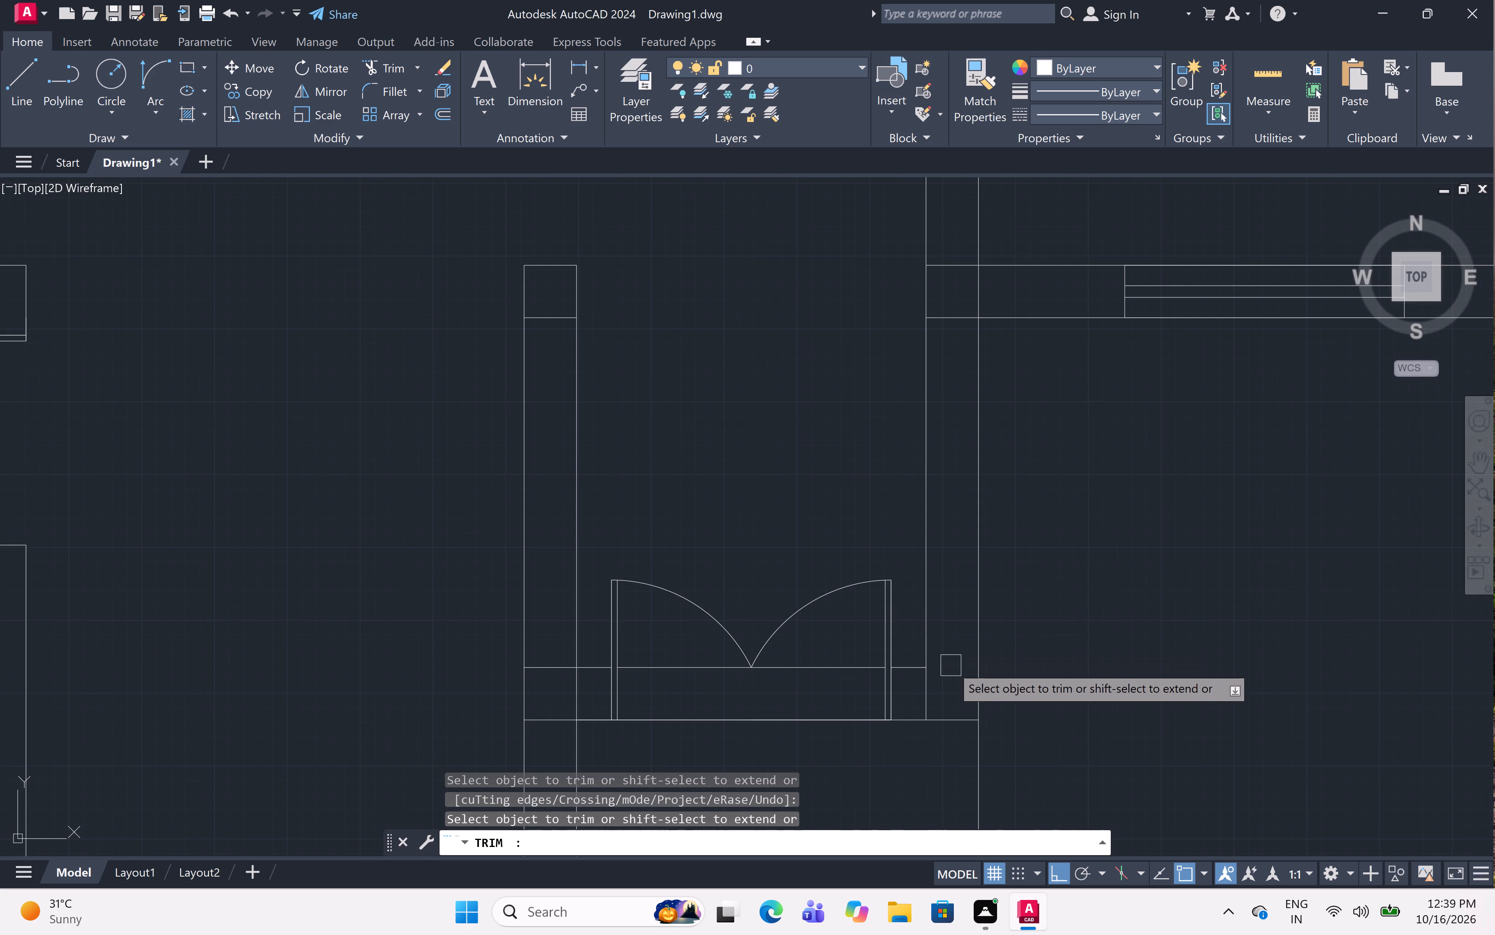
{"action": "left_click", "coordinate": [932, 678]}
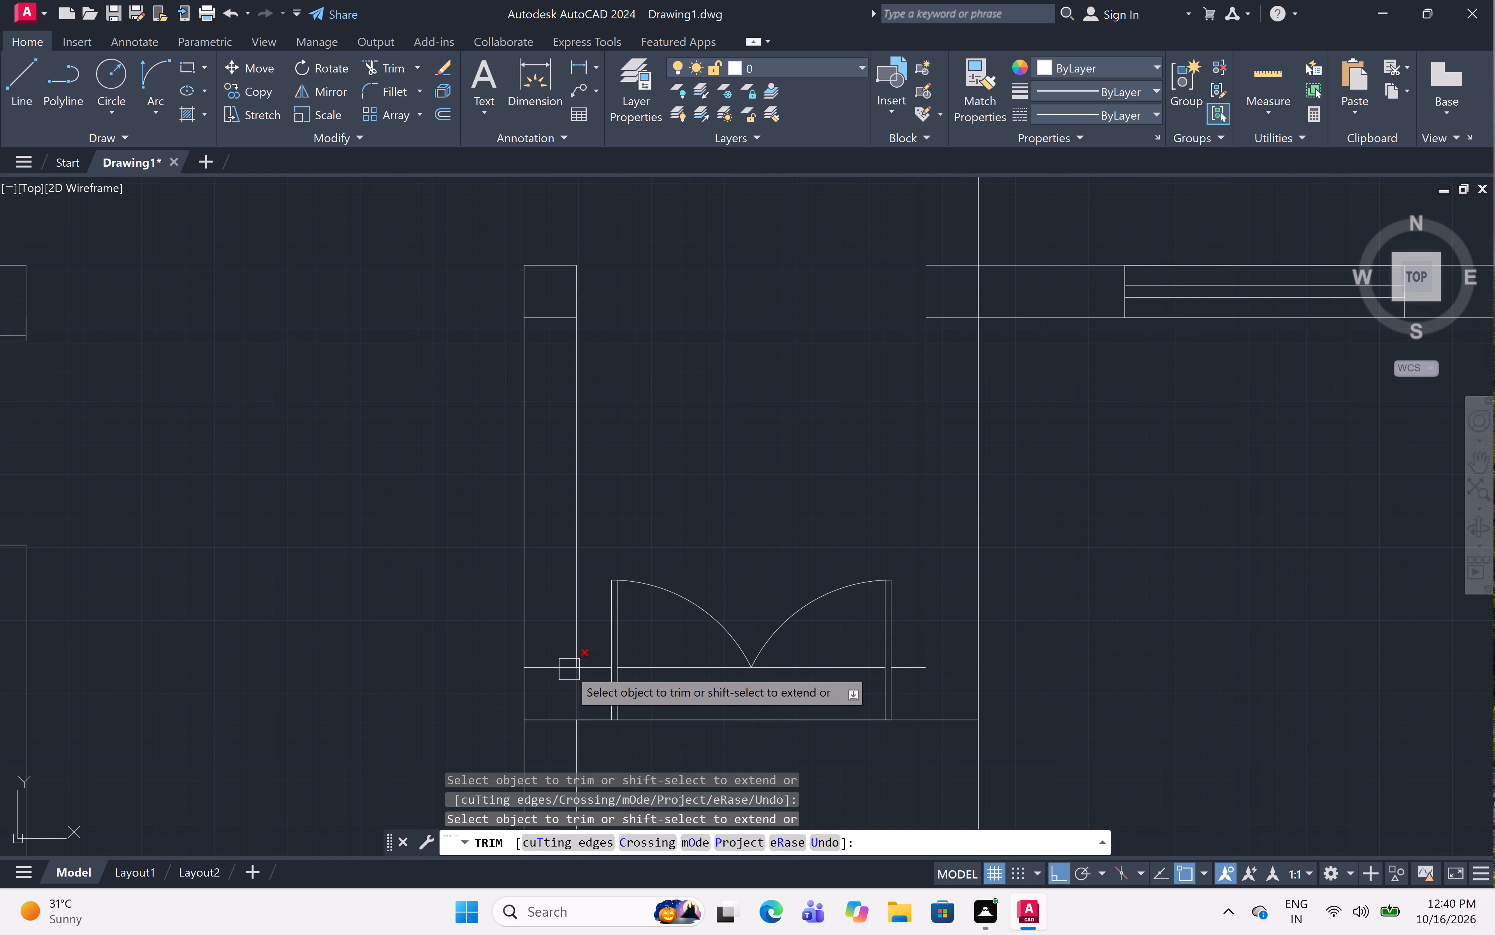
{"action": "left_click", "coordinate": [560, 668]}
{"action": "left_click", "coordinate": [571, 683]}
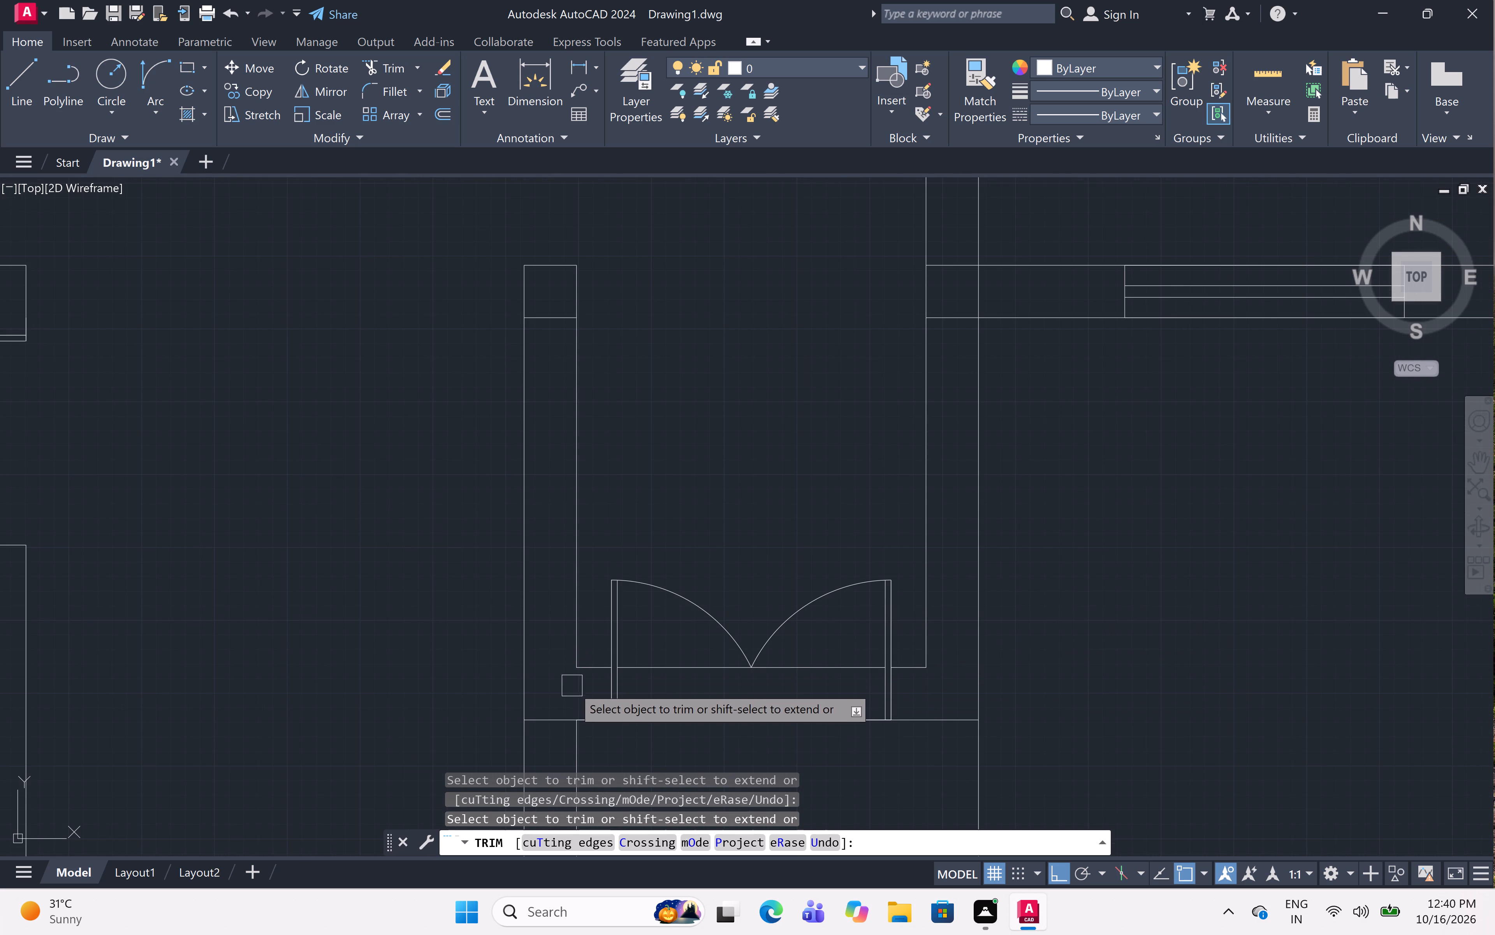
{"action": "left_click", "coordinate": [543, 314]}
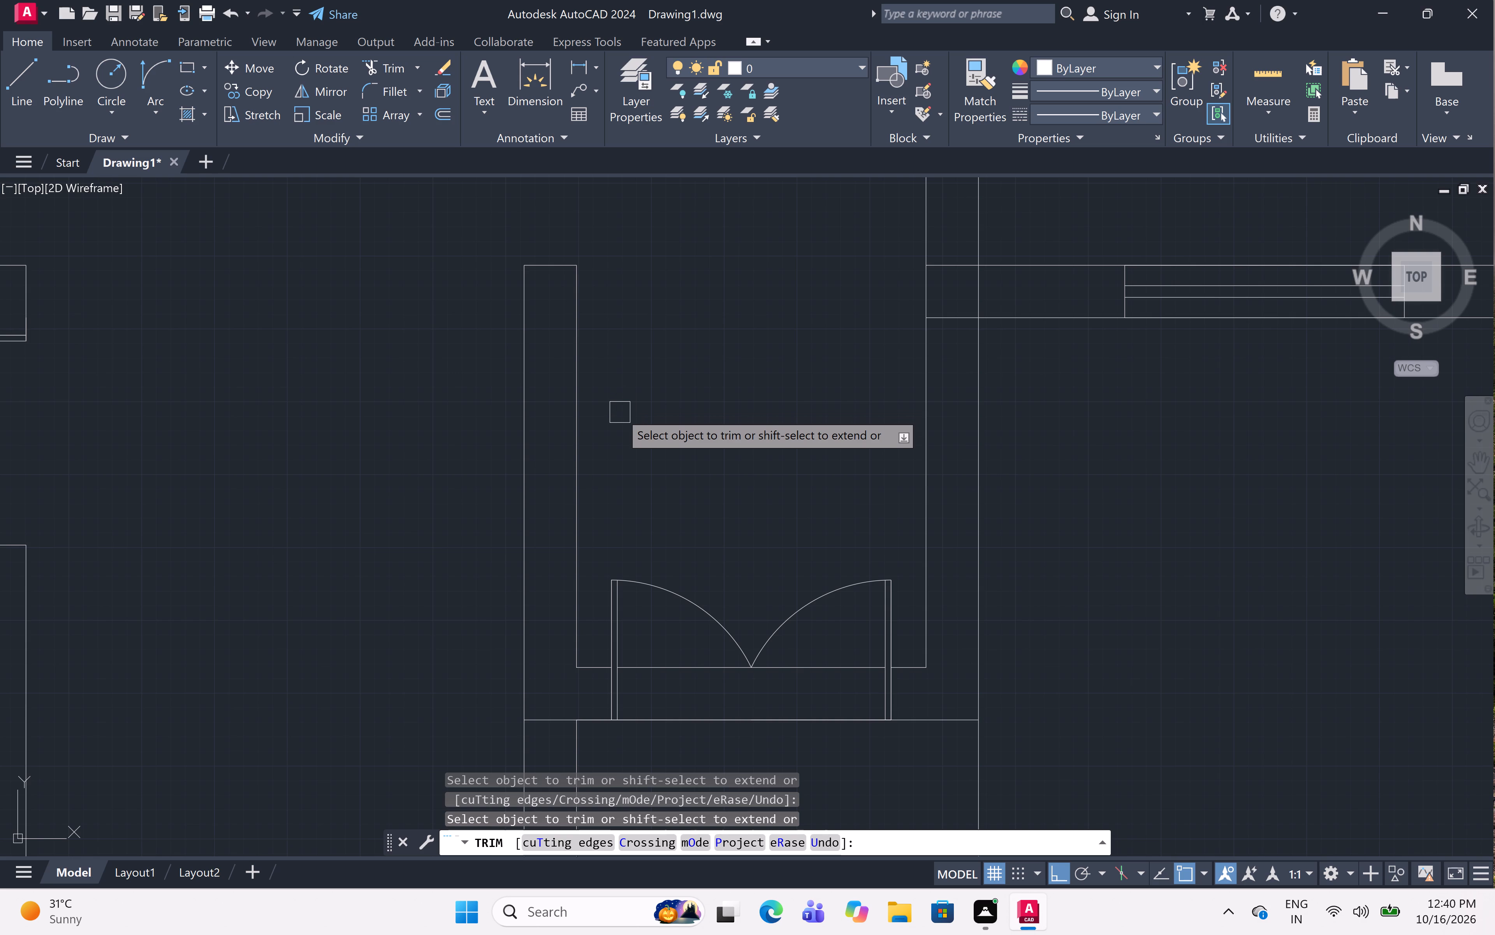
Trim the crossing lines where the right-hand room's bottom window wall meets the central hall's right wall.
{"action": "scroll", "coordinate": [617, 415], "scroll_direction": "down", "scroll_amount": 5}
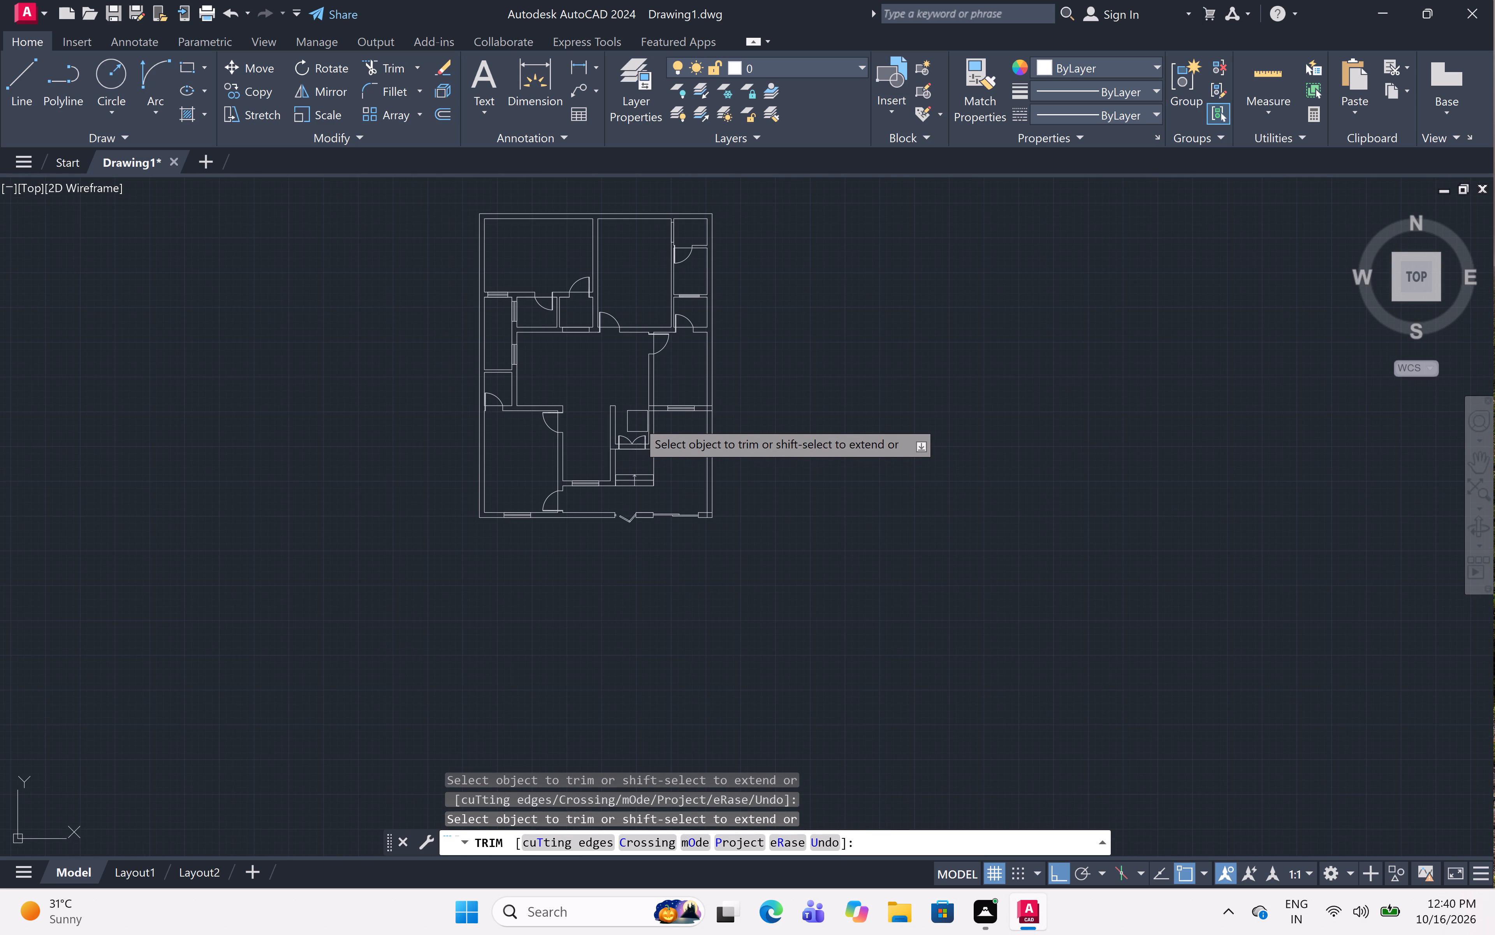
{"action": "scroll", "coordinate": [647, 411], "scroll_direction": "up", "scroll_amount": 4}
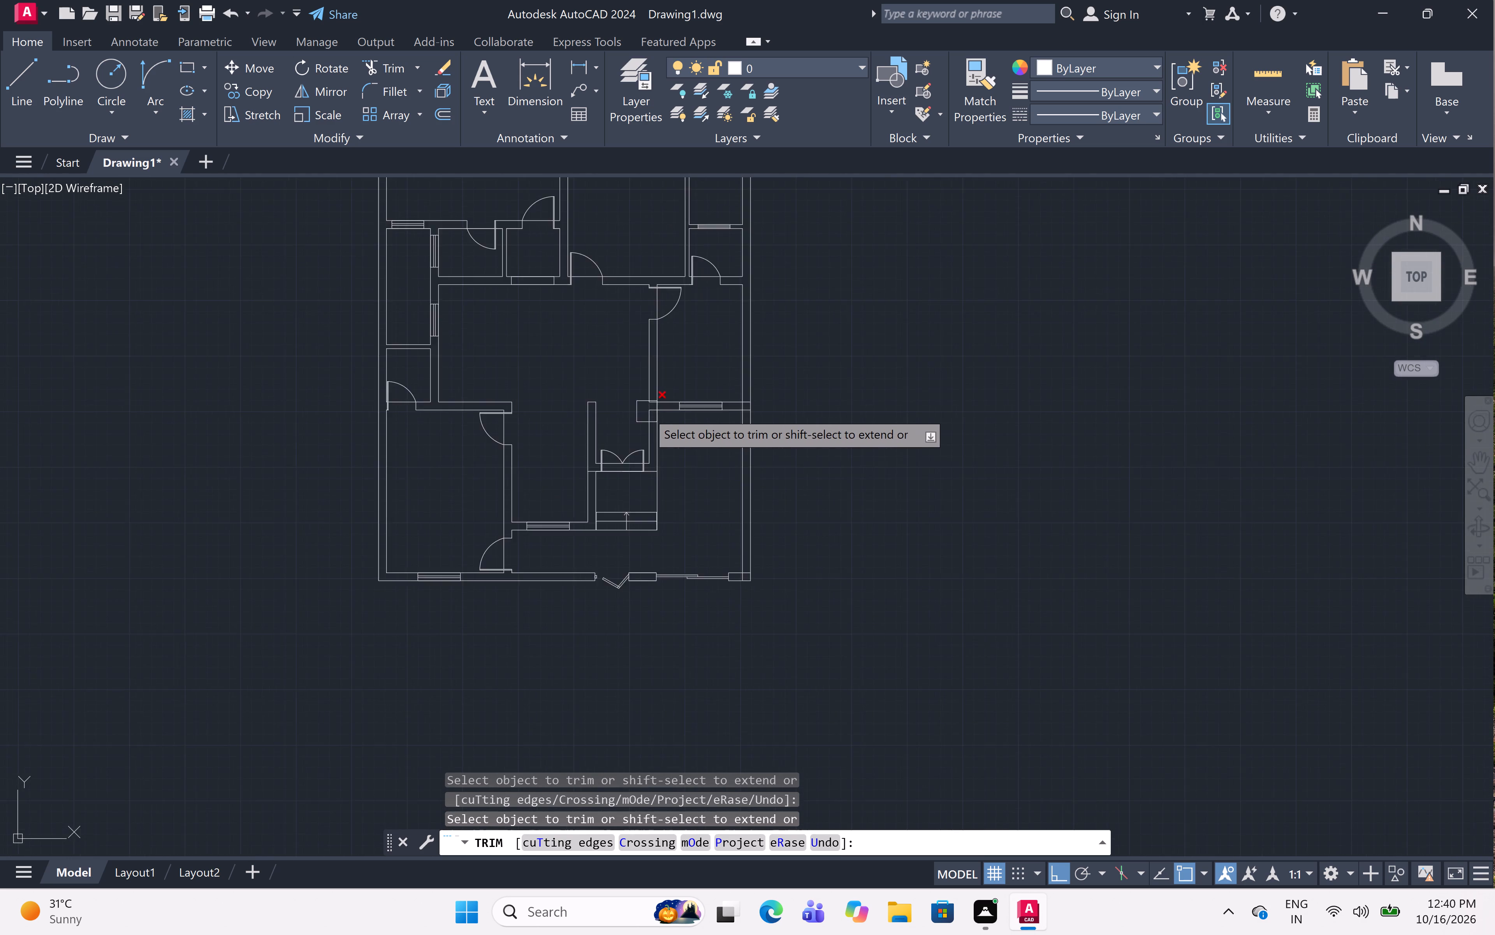
{"action": "scroll", "coordinate": [647, 411], "scroll_direction": "up", "scroll_amount": 1}
{"action": "scroll", "coordinate": [692, 296], "scroll_direction": "up", "scroll_amount": 2}
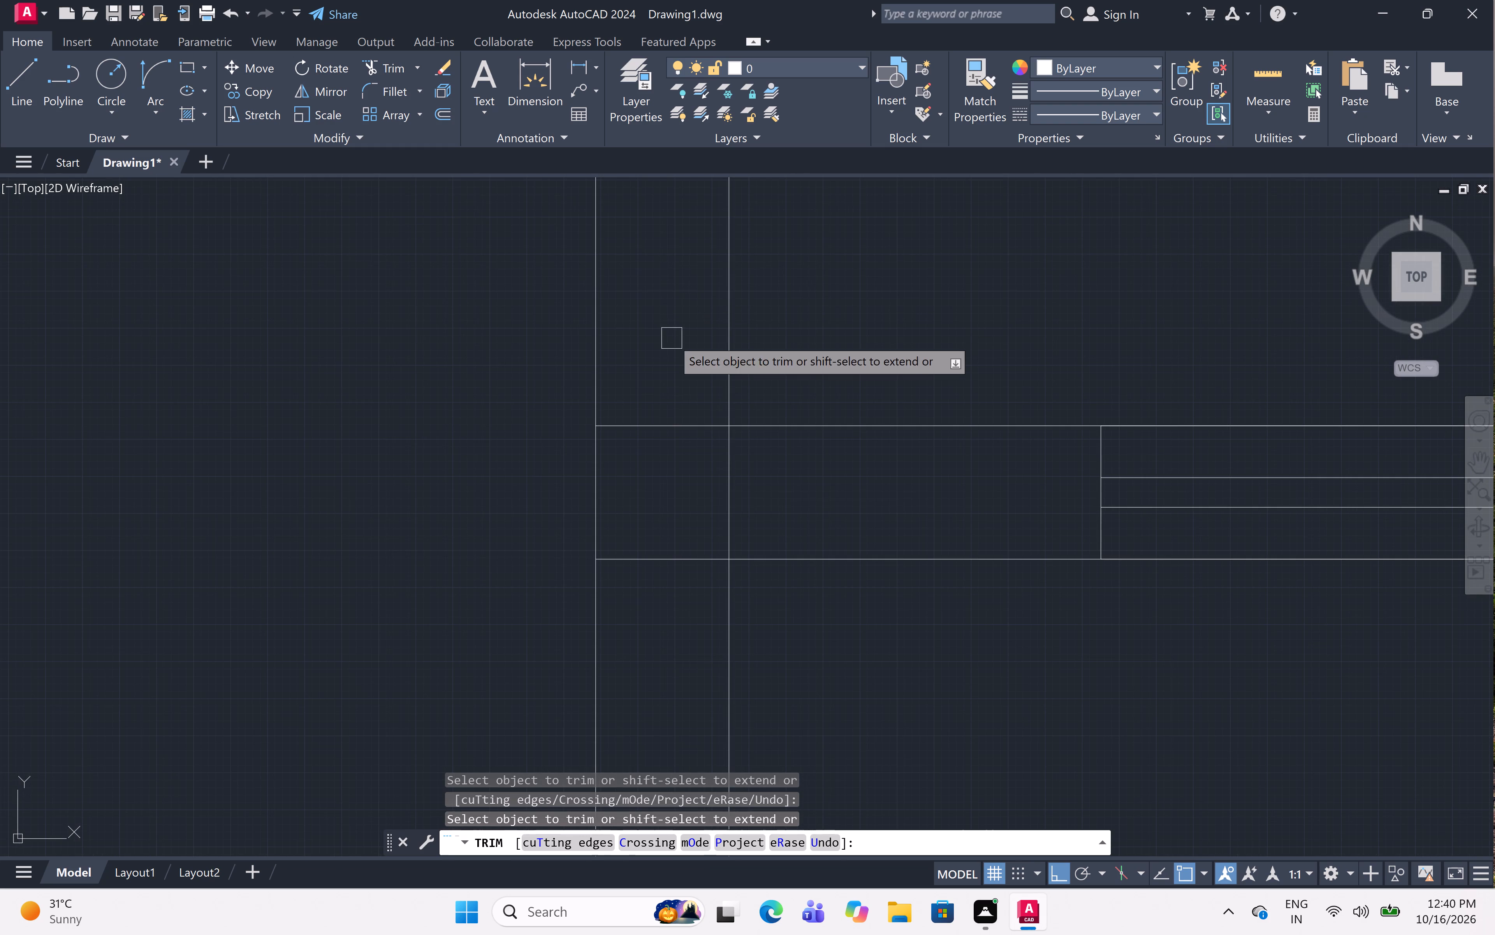
{"action": "left_click", "coordinate": [672, 339]}
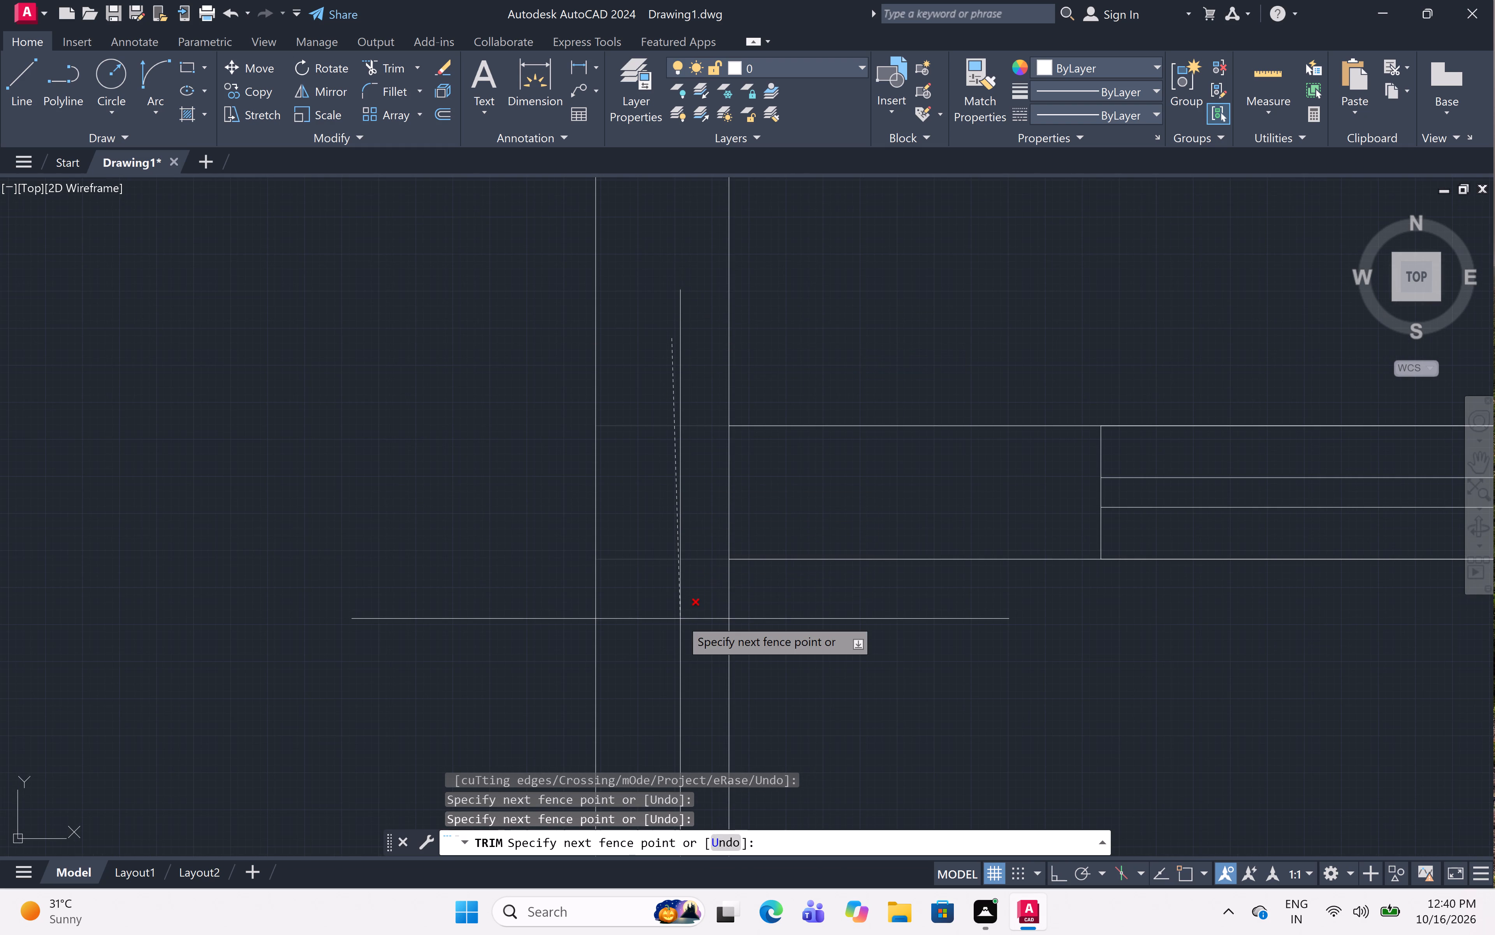
{"action": "left_click", "coordinate": [680, 619]}
{"action": "left_click", "coordinate": [677, 519]}
{"action": "left_click", "coordinate": [739, 507]}
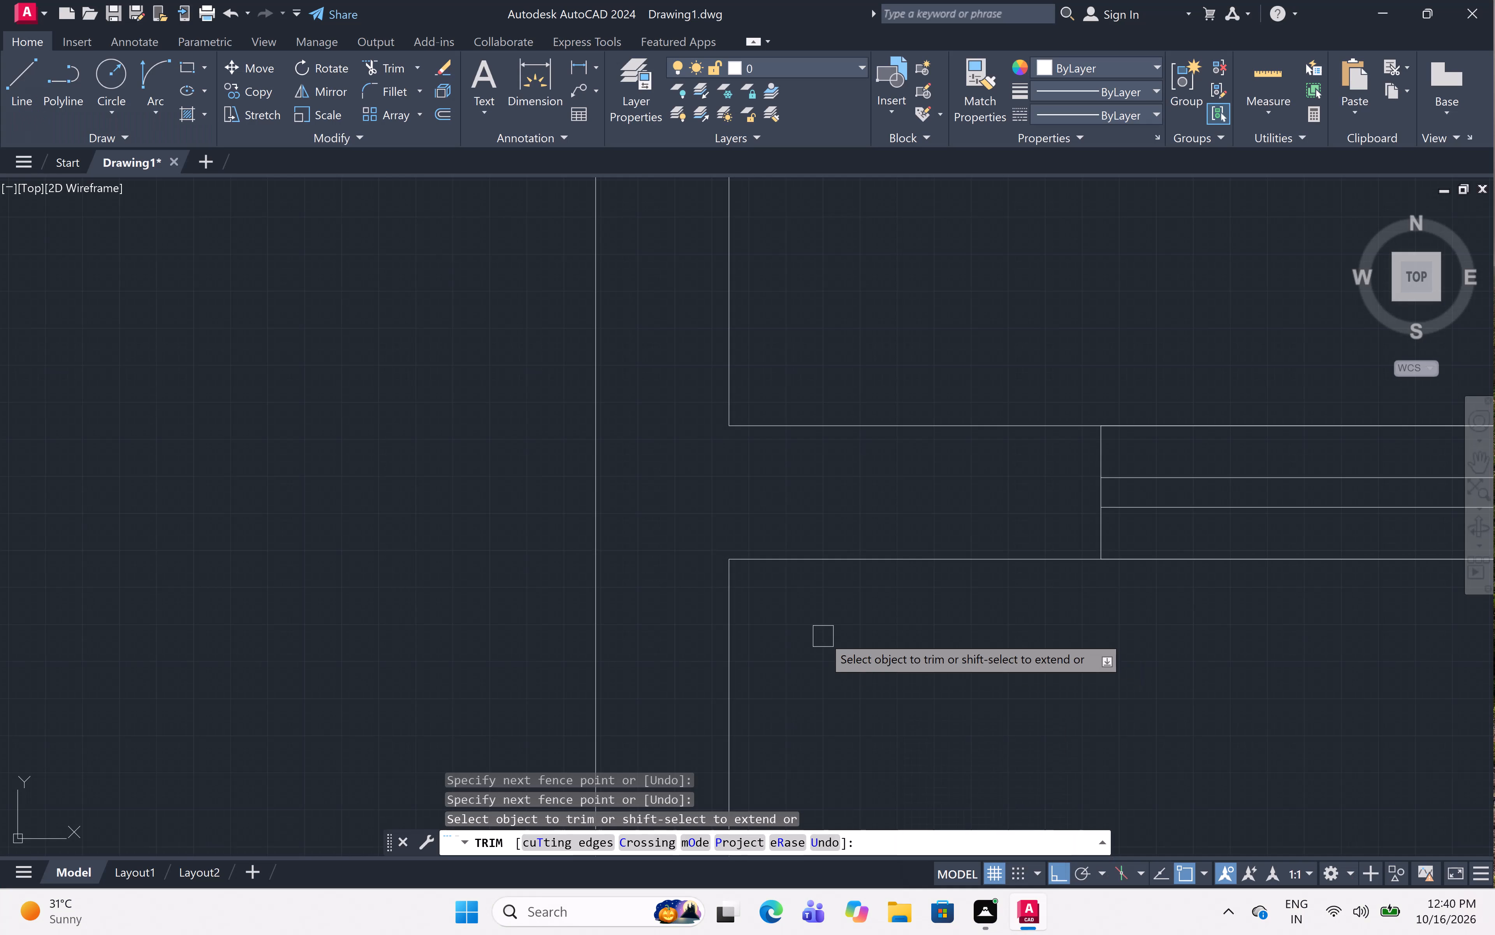
Trim the crossing lines where the right-hand room's bottom window wall meets the outer right wall.
{"action": "scroll", "coordinate": [823, 636], "scroll_direction": "down", "scroll_amount": 5}
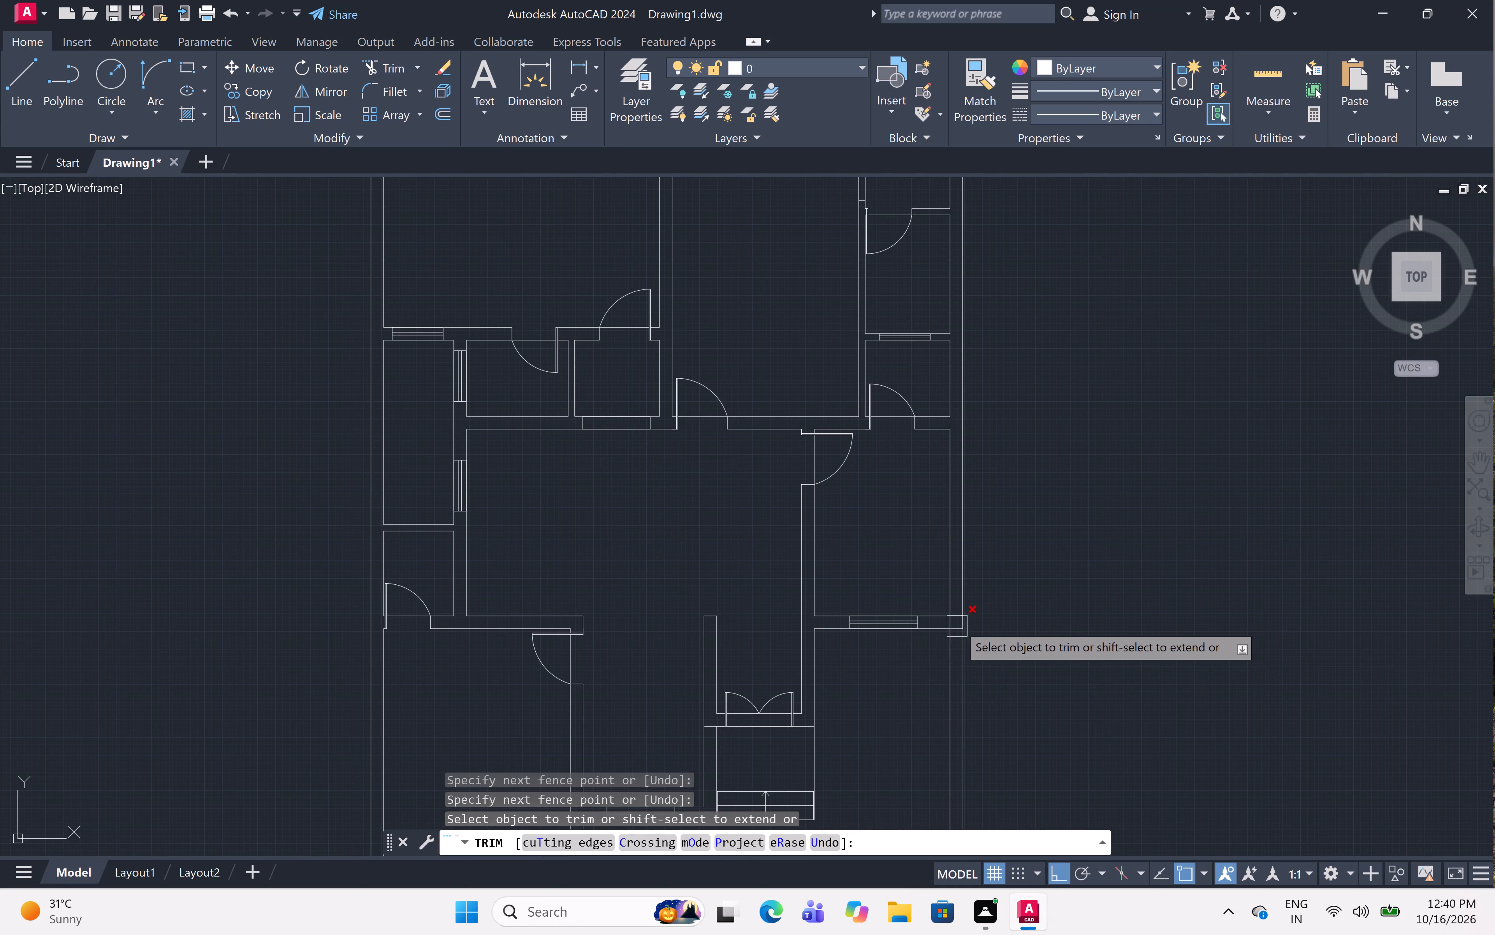
{"action": "scroll", "coordinate": [958, 624], "scroll_direction": "up", "scroll_amount": 6}
{"action": "left_click", "coordinate": [941, 416]}
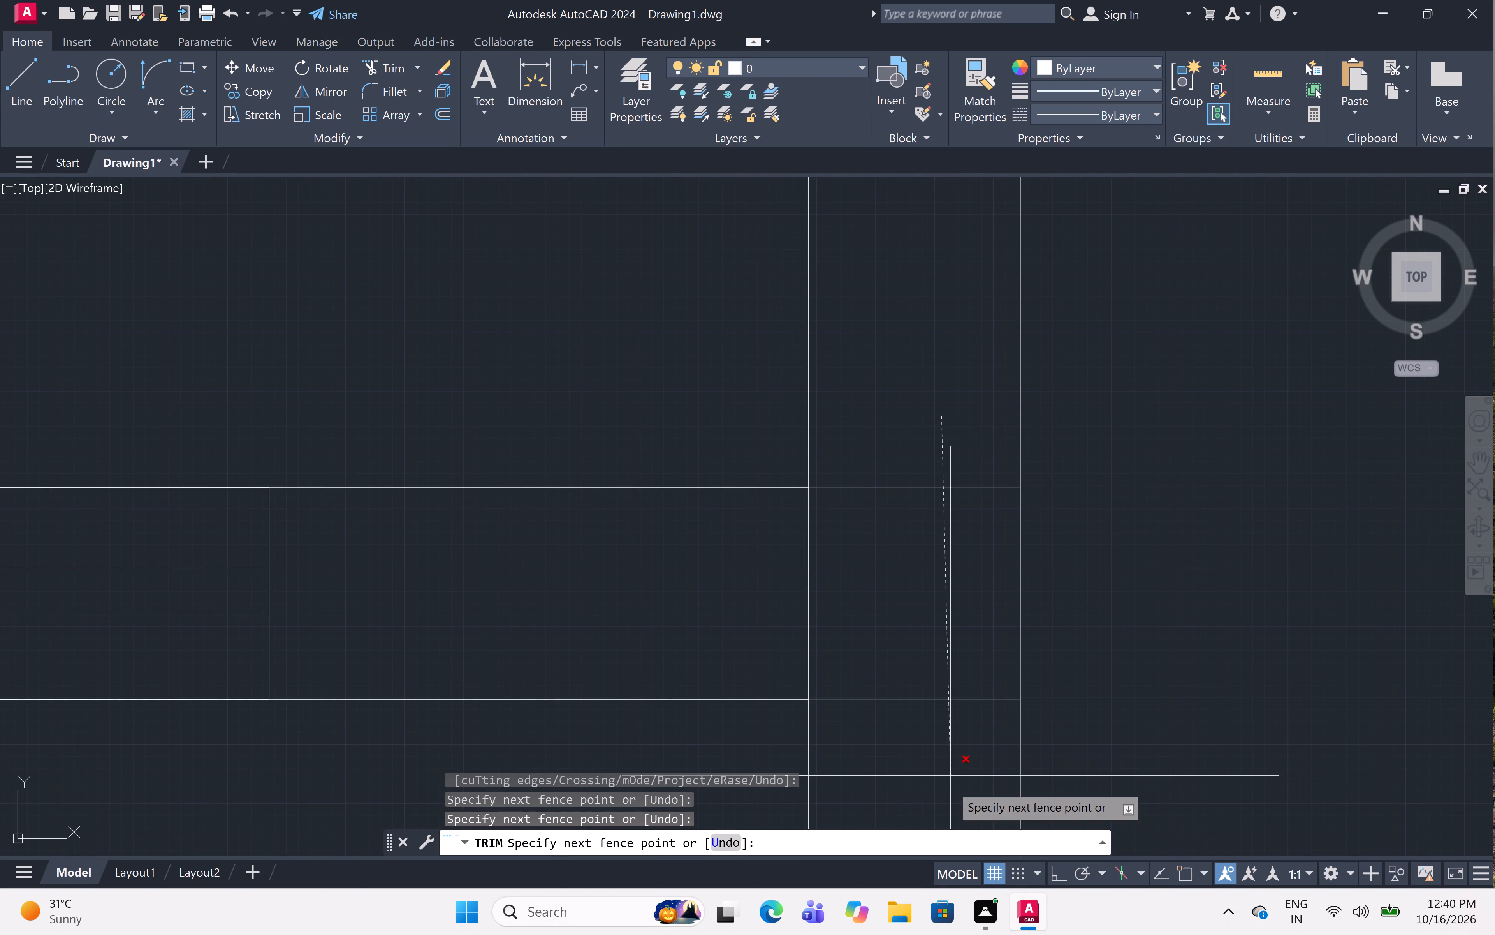
{"action": "left_click", "coordinate": [944, 732]}
{"action": "left_click", "coordinate": [910, 621]}
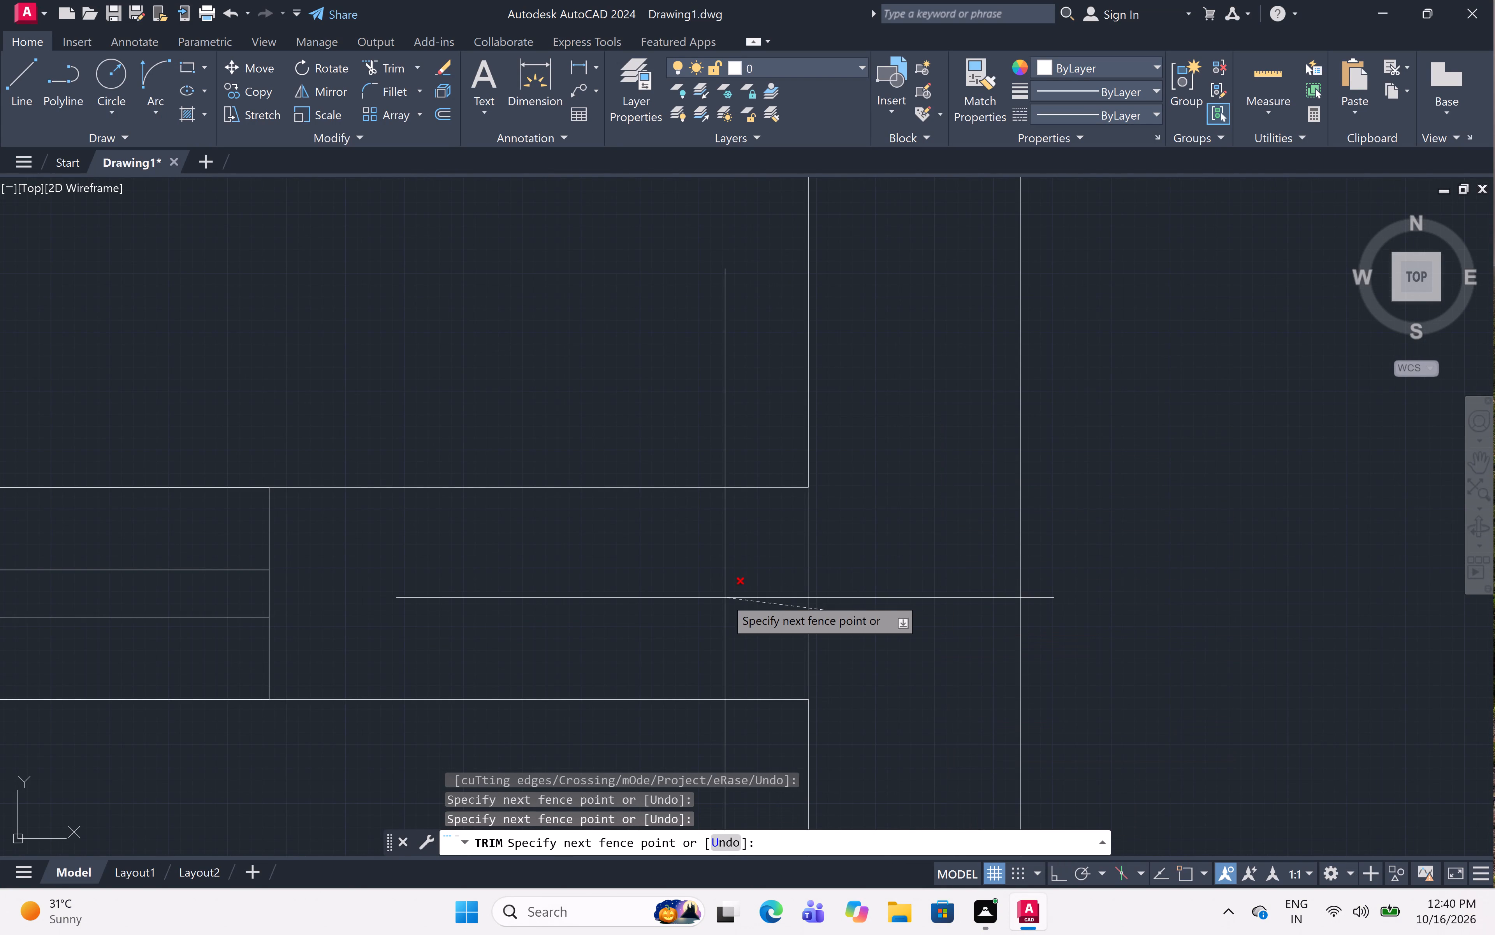
{"action": "left_click", "coordinate": [725, 597]}
Trim the overlapping inner wall lines at the bottom-right outer corner of the plan.
{"action": "scroll", "coordinate": [841, 585], "scroll_direction": "down", "scroll_amount": 6}
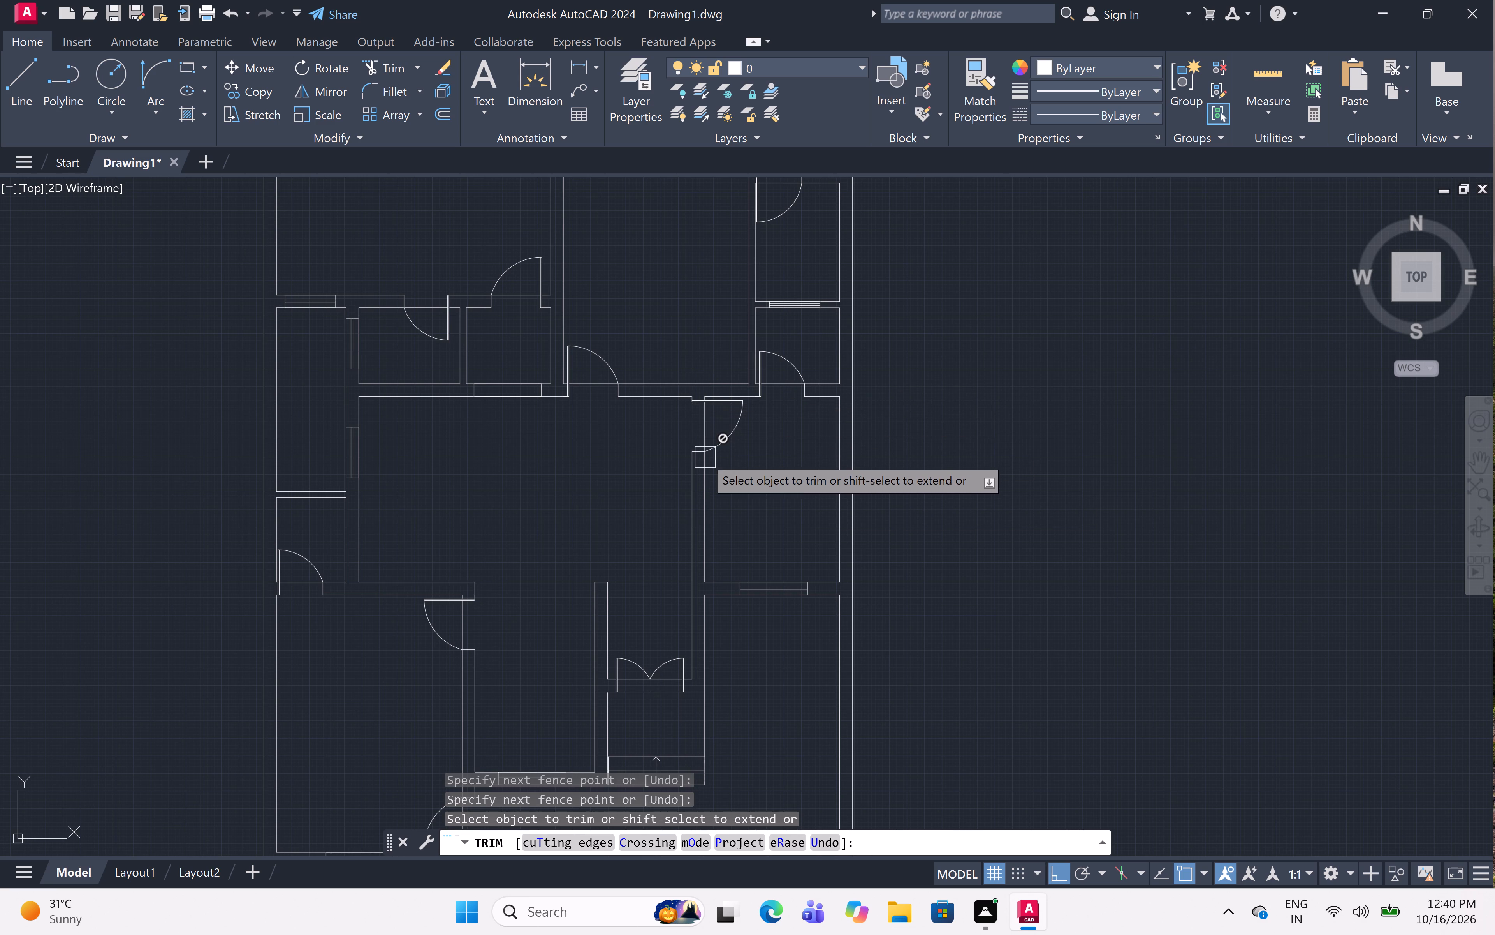
{"action": "scroll", "coordinate": [629, 510], "scroll_direction": "down", "scroll_amount": 2}
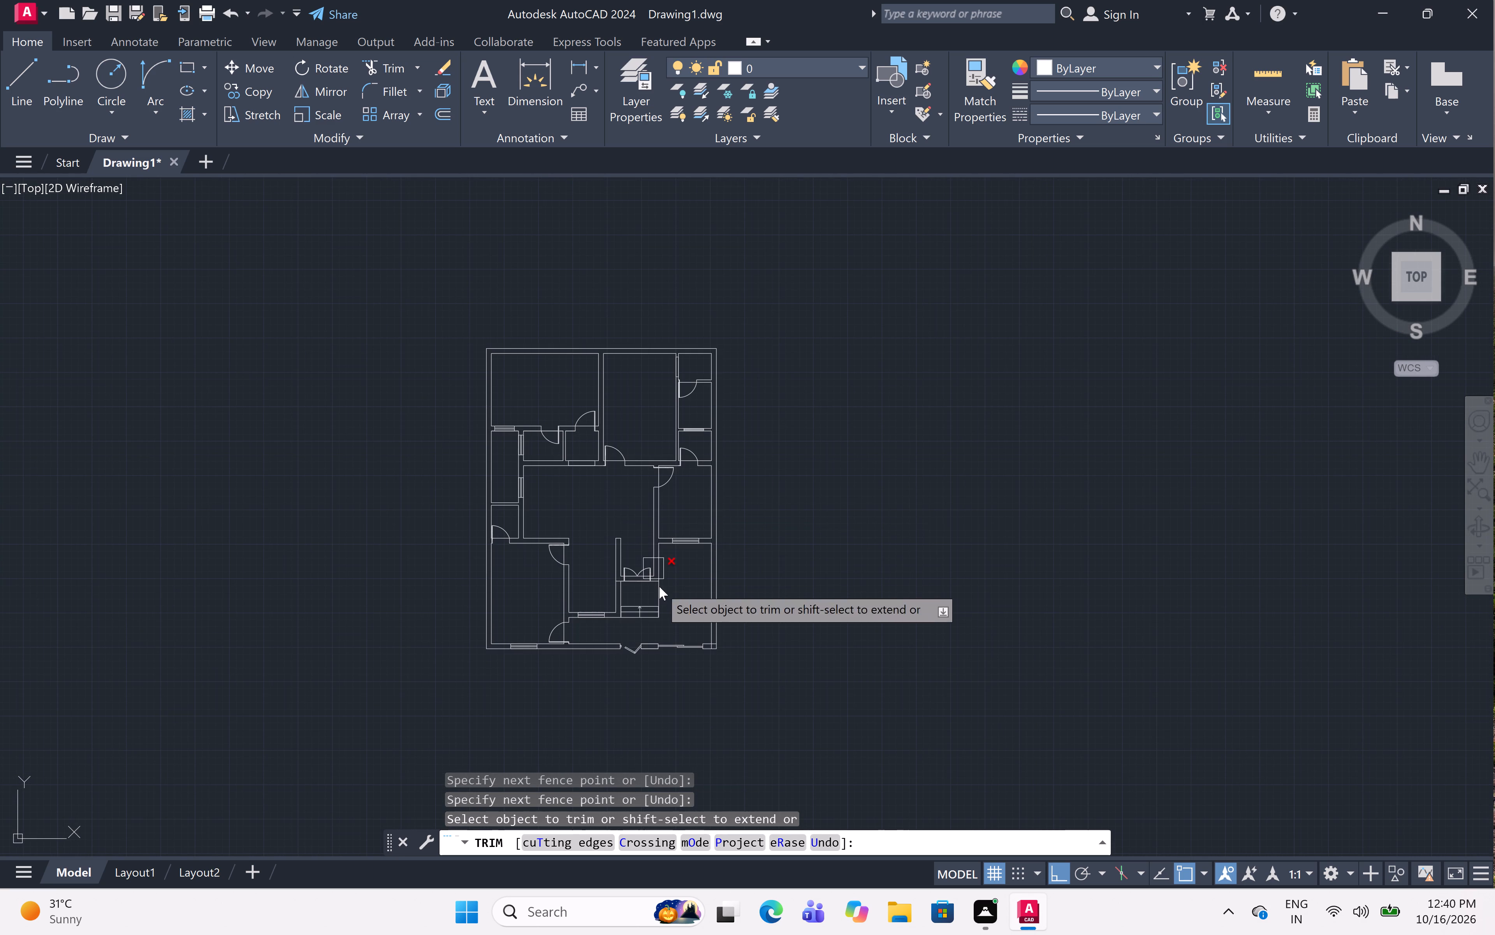
{"action": "scroll", "coordinate": [734, 639], "scroll_direction": "up", "scroll_amount": 5}
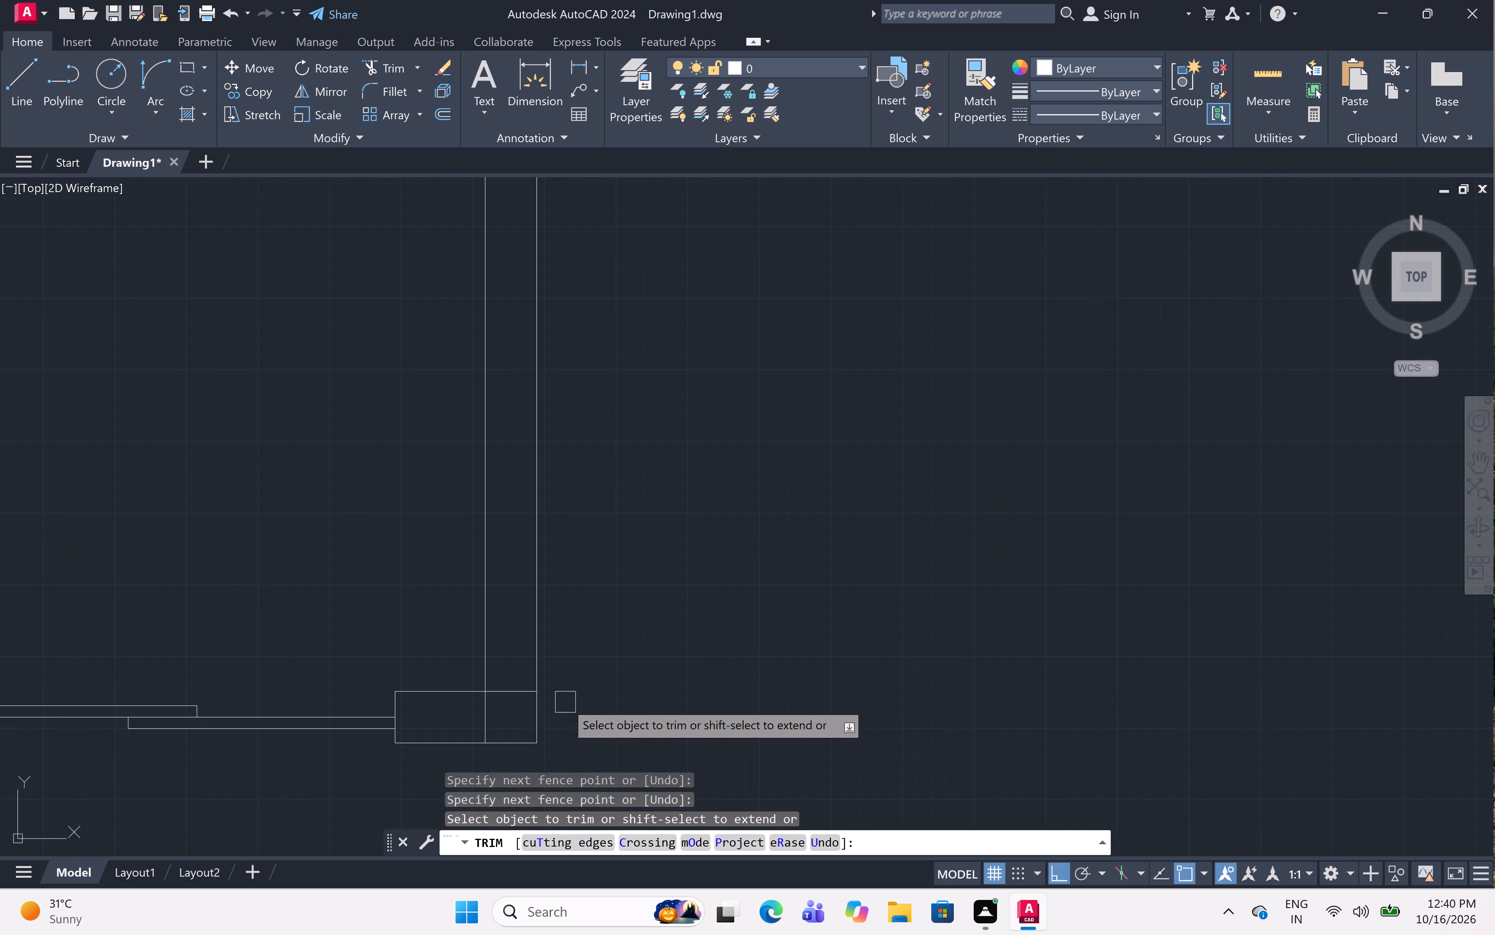
{"action": "left_click", "coordinate": [506, 692]}
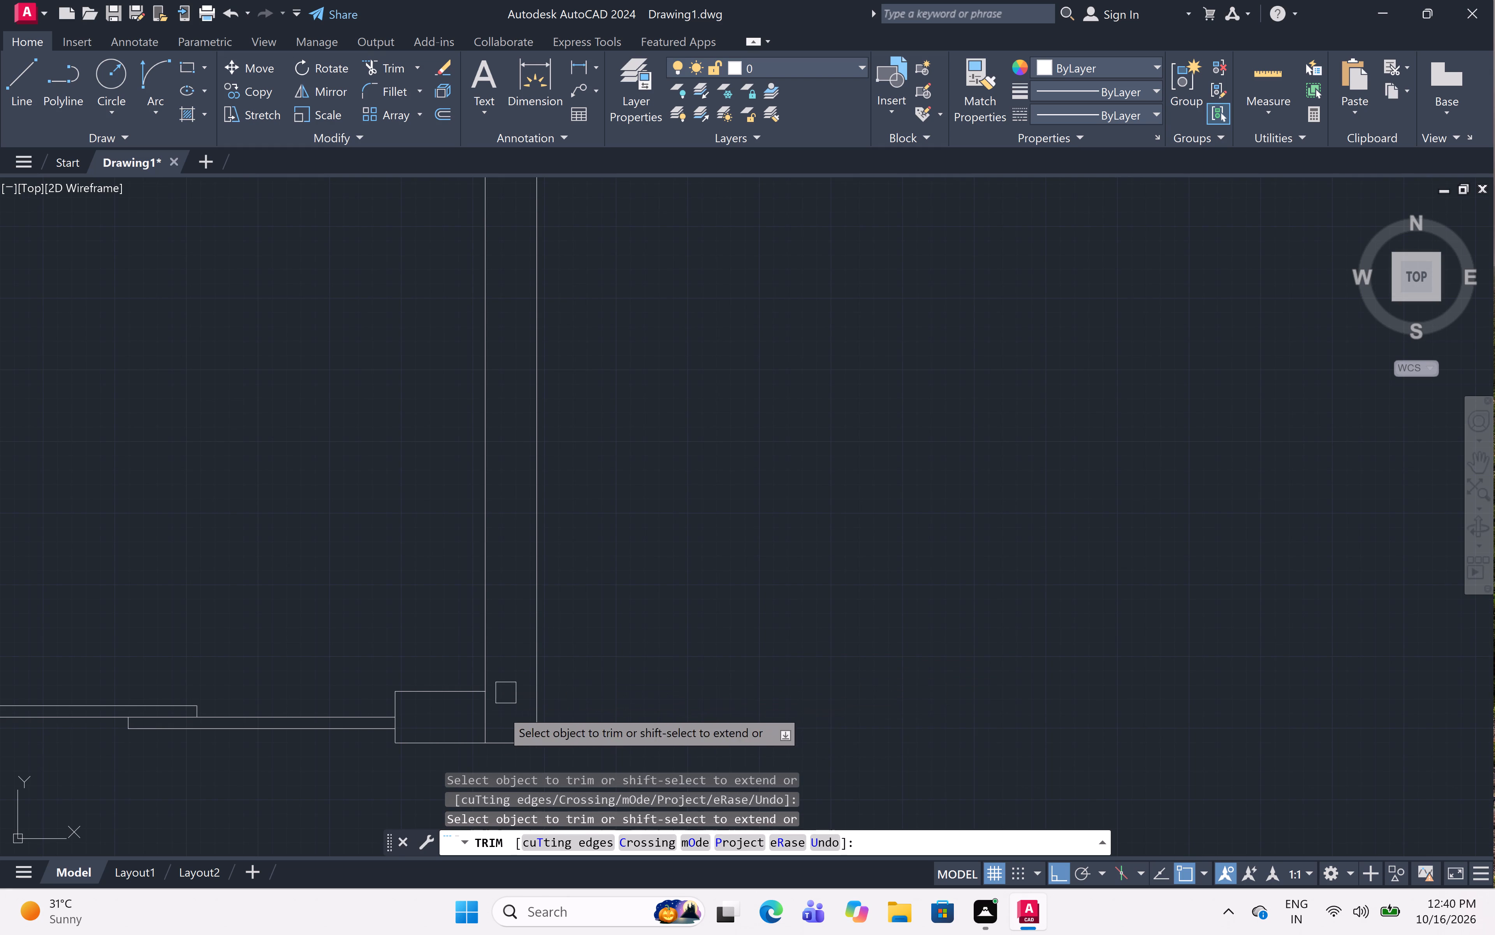
{"action": "left_click", "coordinate": [487, 720]}
Review the whole floor plan for any remaining untrimmed wall junctions, ending the Trim command.
{"action": "scroll", "coordinate": [650, 620], "scroll_direction": "down", "scroll_amount": 7}
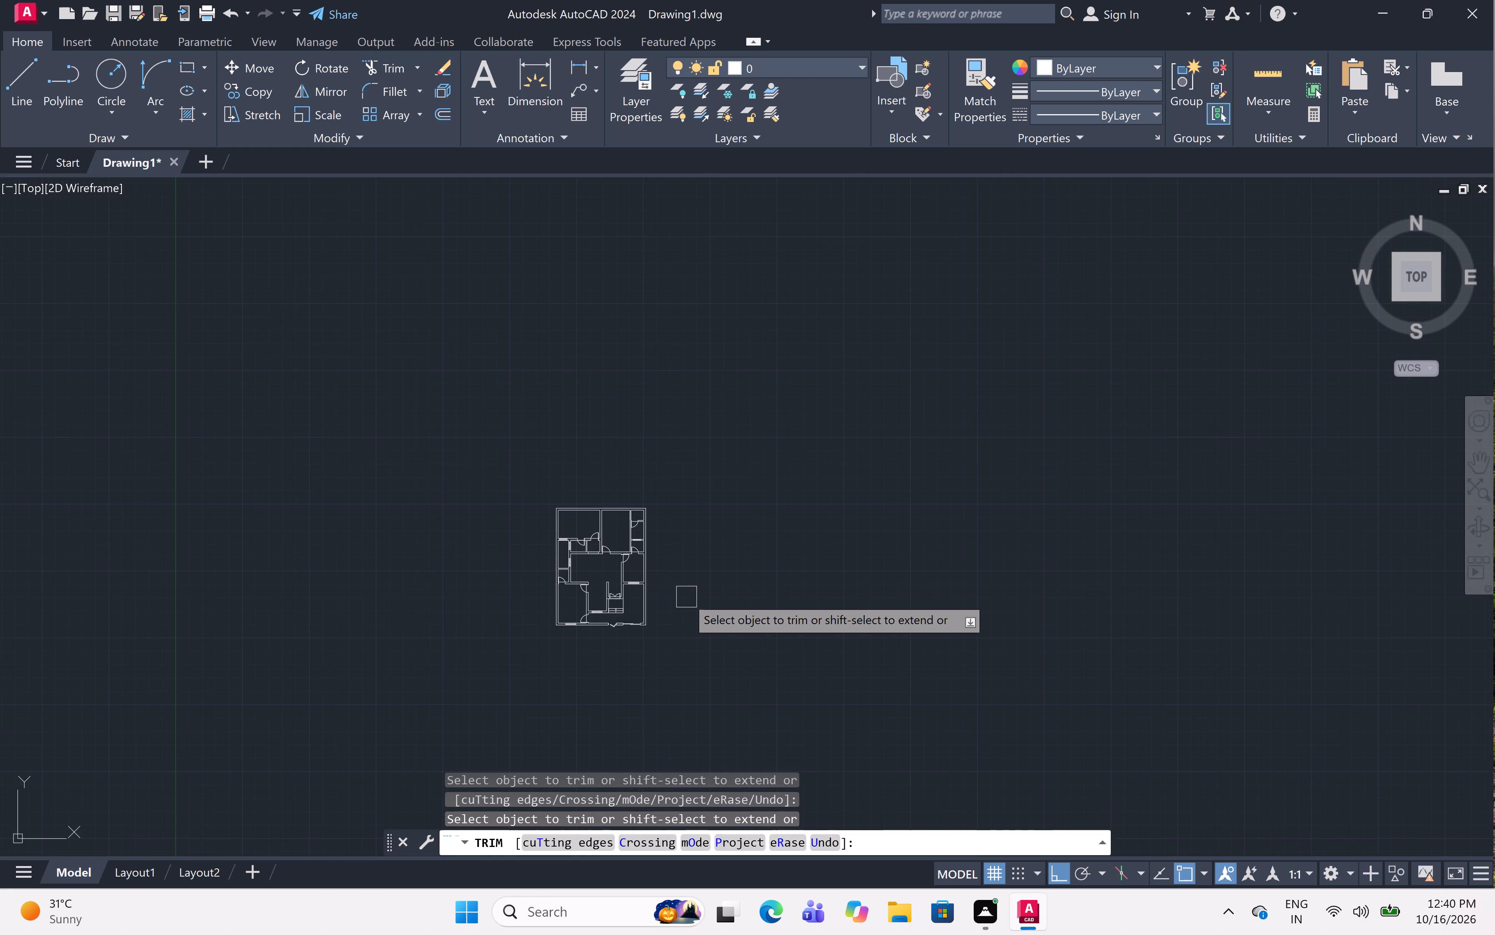
{"action": "middle_click_drag", "start_coordinate": [687, 594], "coordinate": [809, 512]}
{"action": "middle_click_drag", "start_coordinate": [811, 497], "coordinate": [818, 493]}
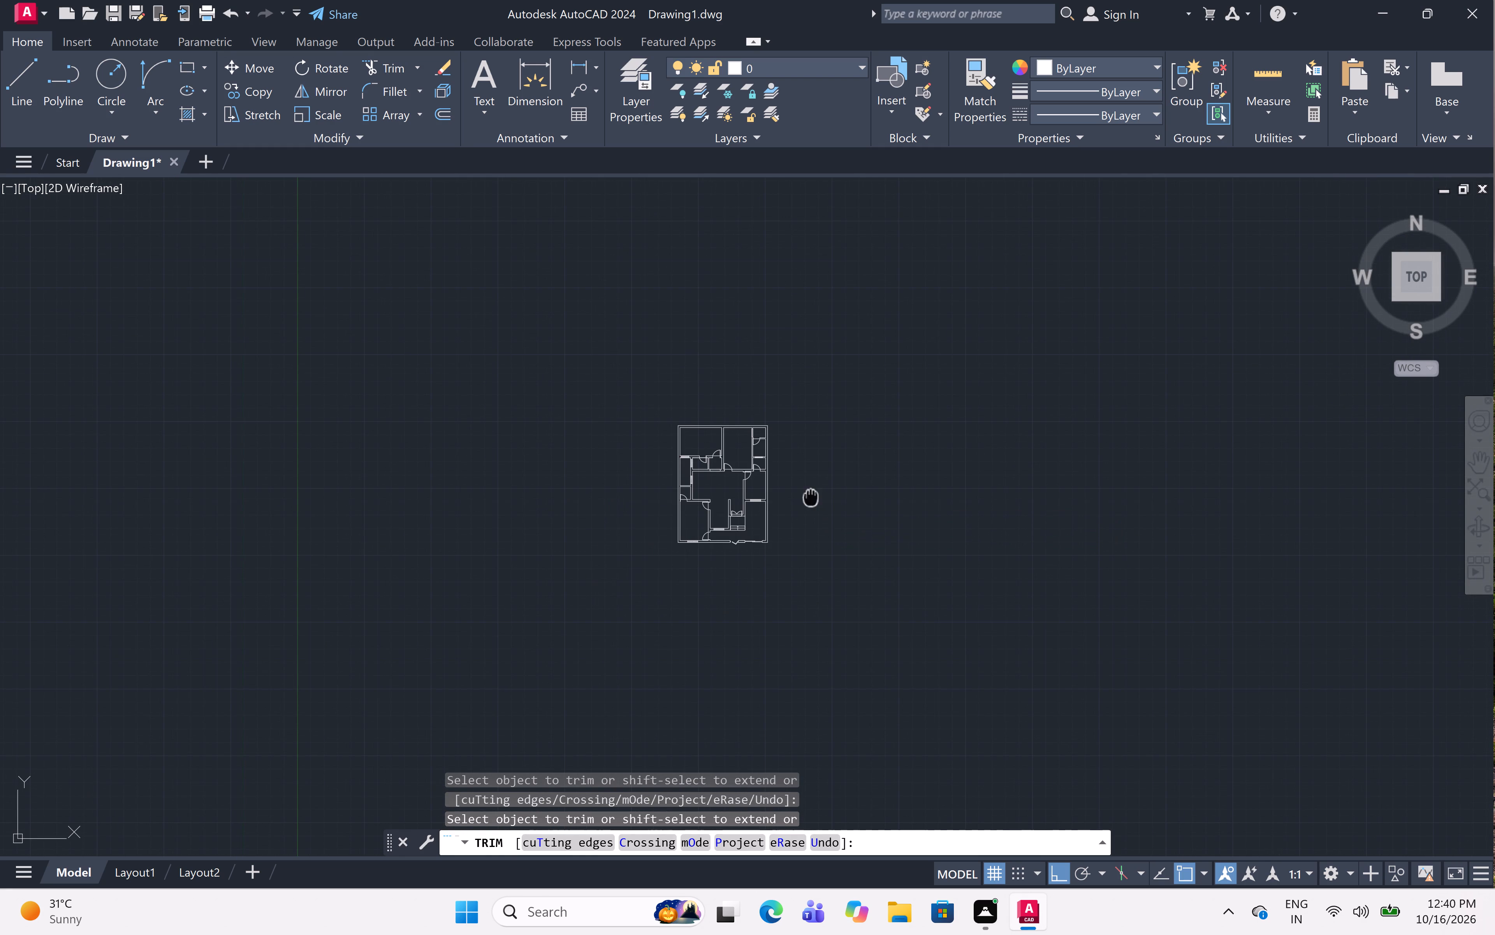
{"action": "middle_click_drag", "start_coordinate": [818, 493], "coordinate": [869, 494]}
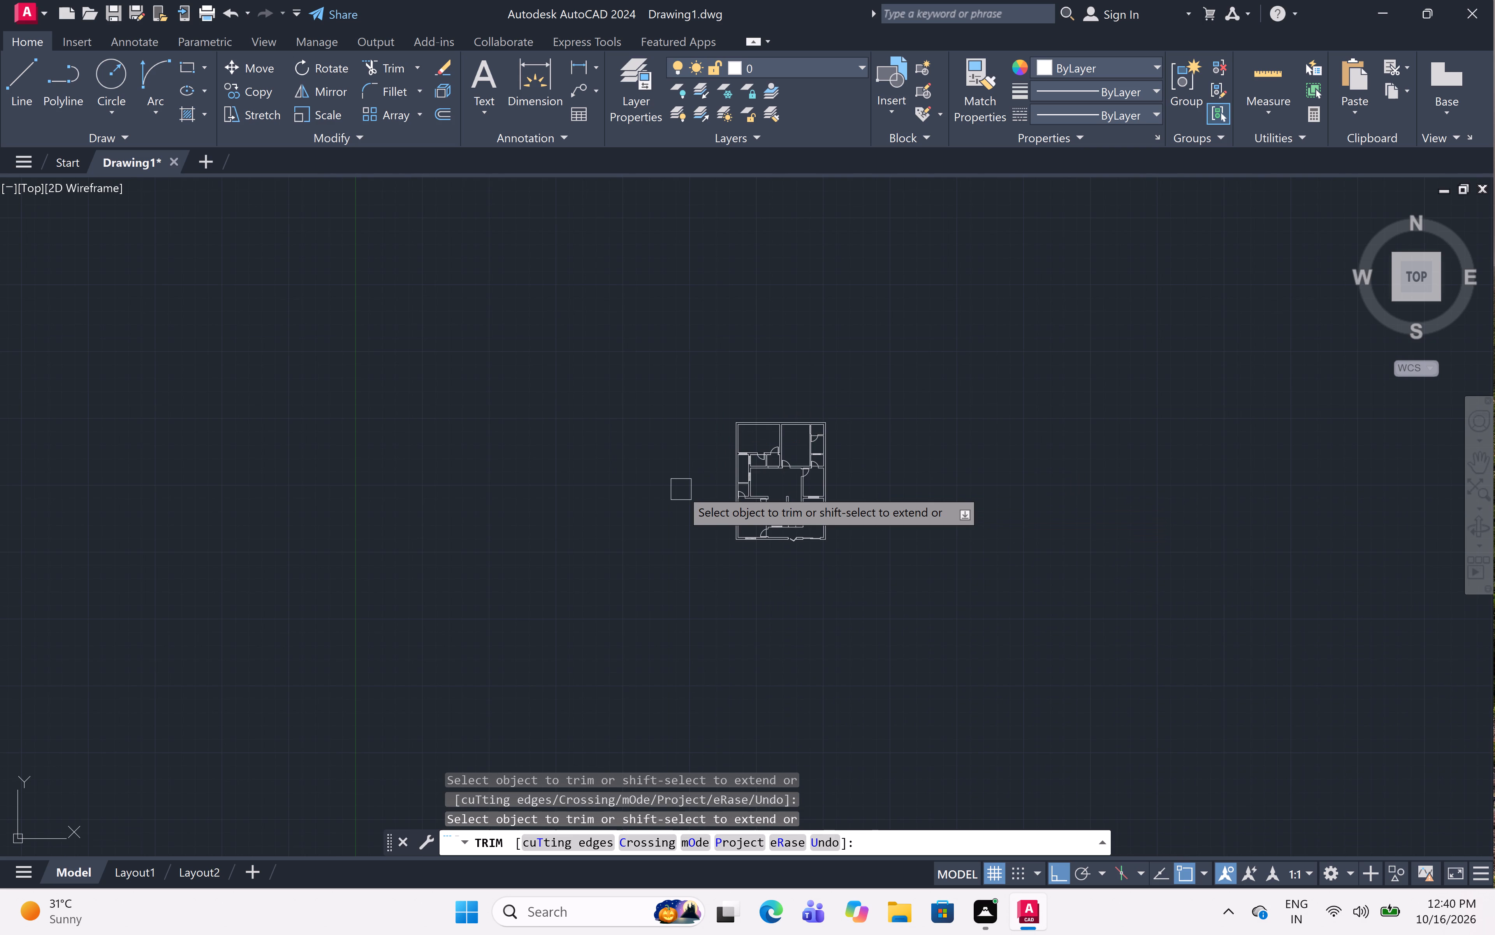
{"action": "scroll", "coordinate": [681, 489], "scroll_direction": "down", "scroll_amount": 4}
{"action": "scroll", "coordinate": [681, 489], "scroll_direction": "up", "scroll_amount": 4}
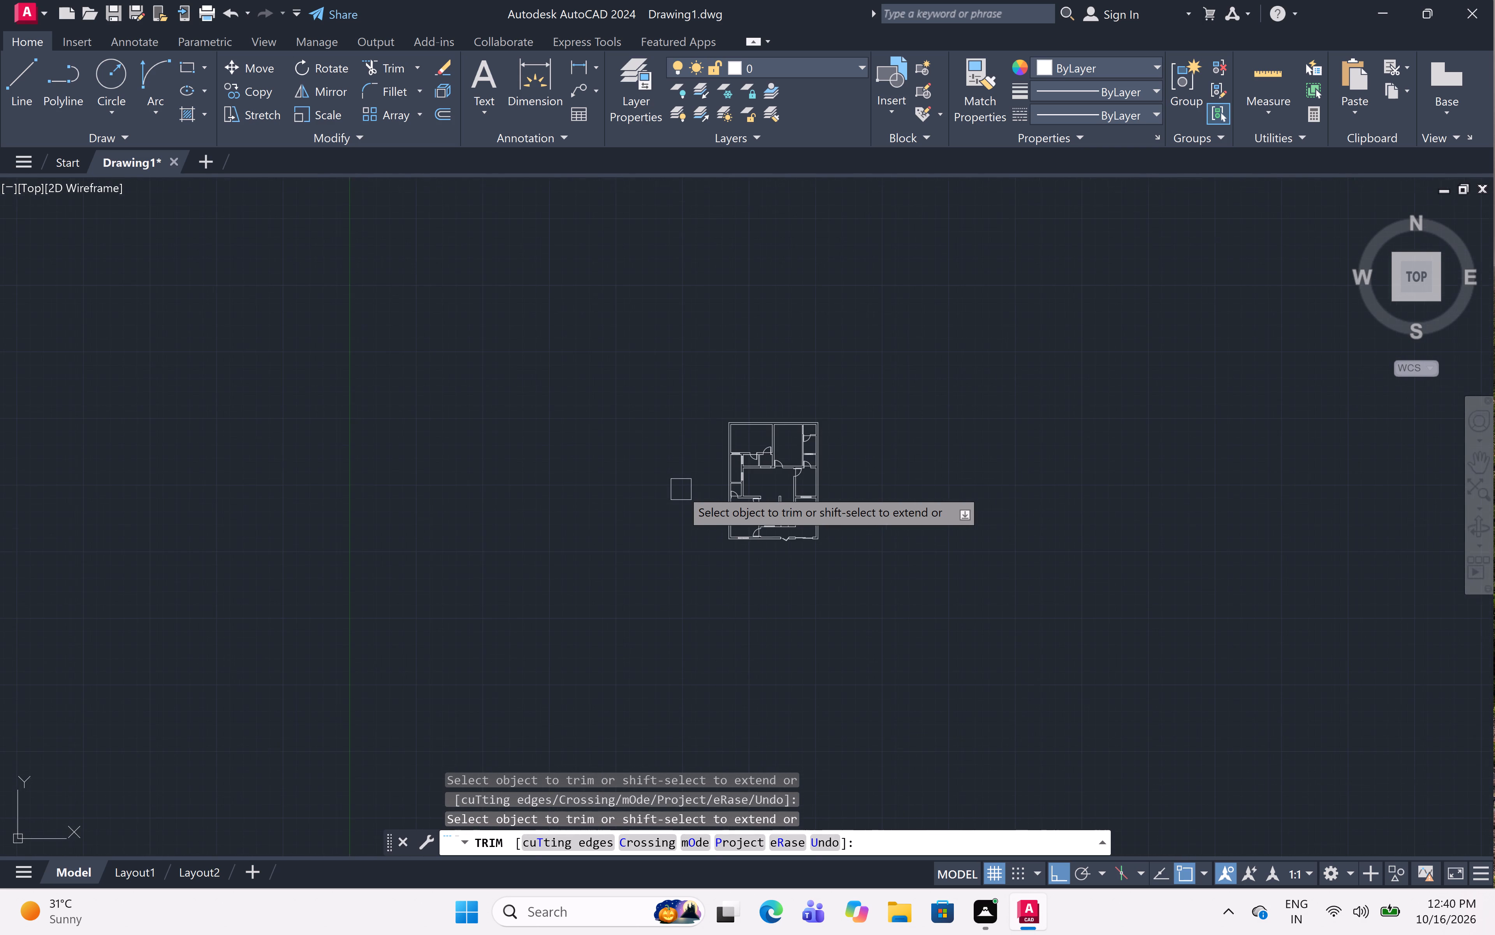
{"action": "scroll", "coordinate": [681, 489], "scroll_direction": "up", "scroll_amount": 3}
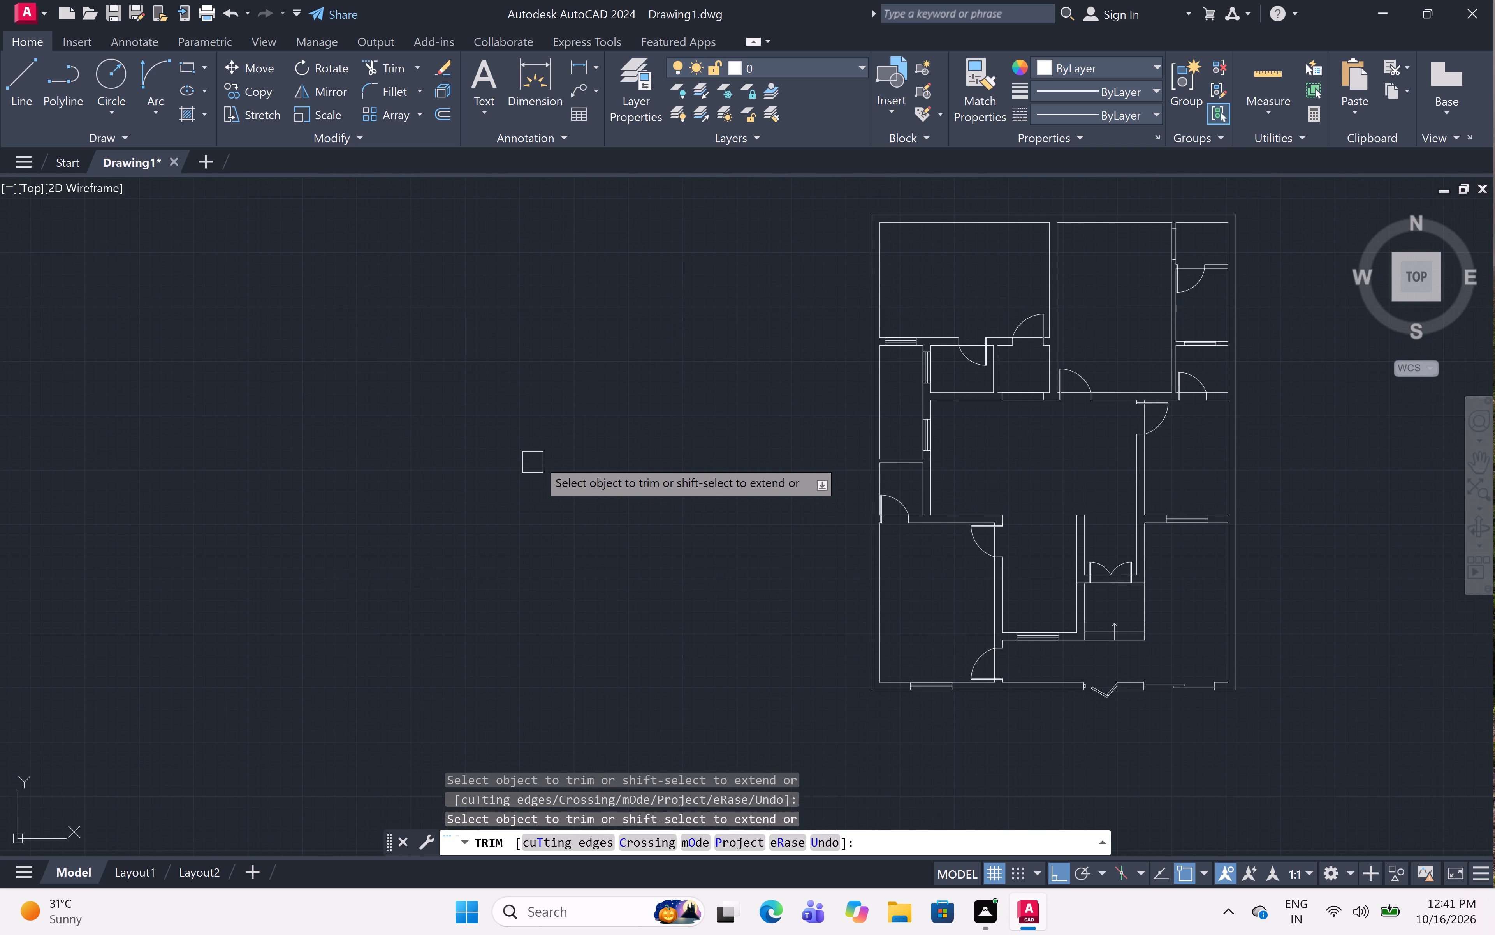
{"action": "middle_click_drag", "start_coordinate": [1287, 470], "coordinate": [1156, 485]}
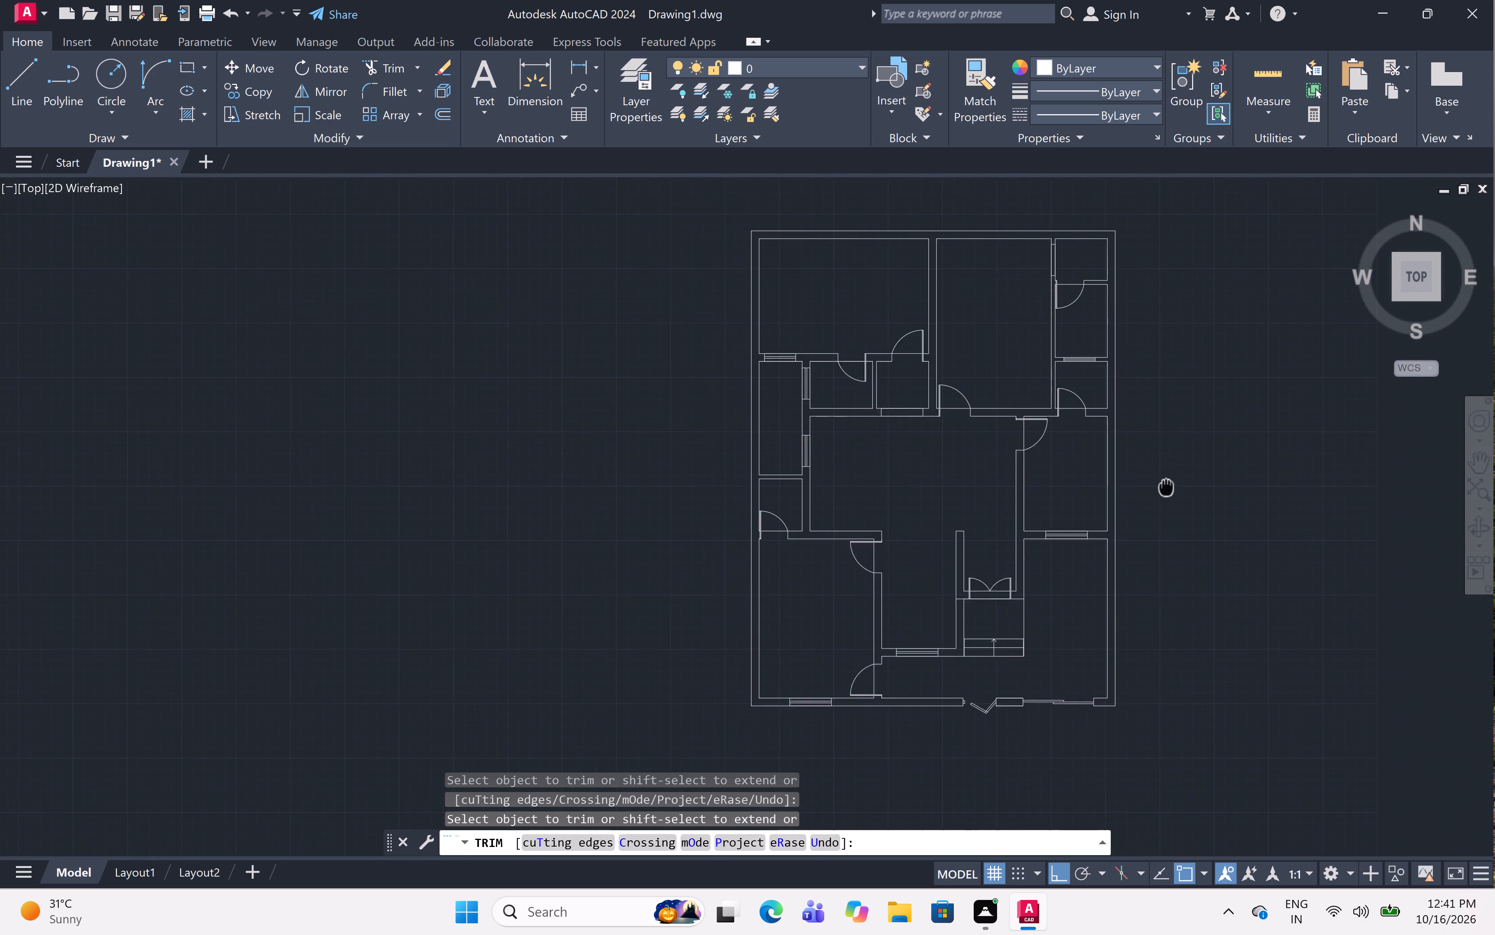
{"action": "middle_click_drag", "start_coordinate": [1156, 485], "coordinate": [1004, 484]}
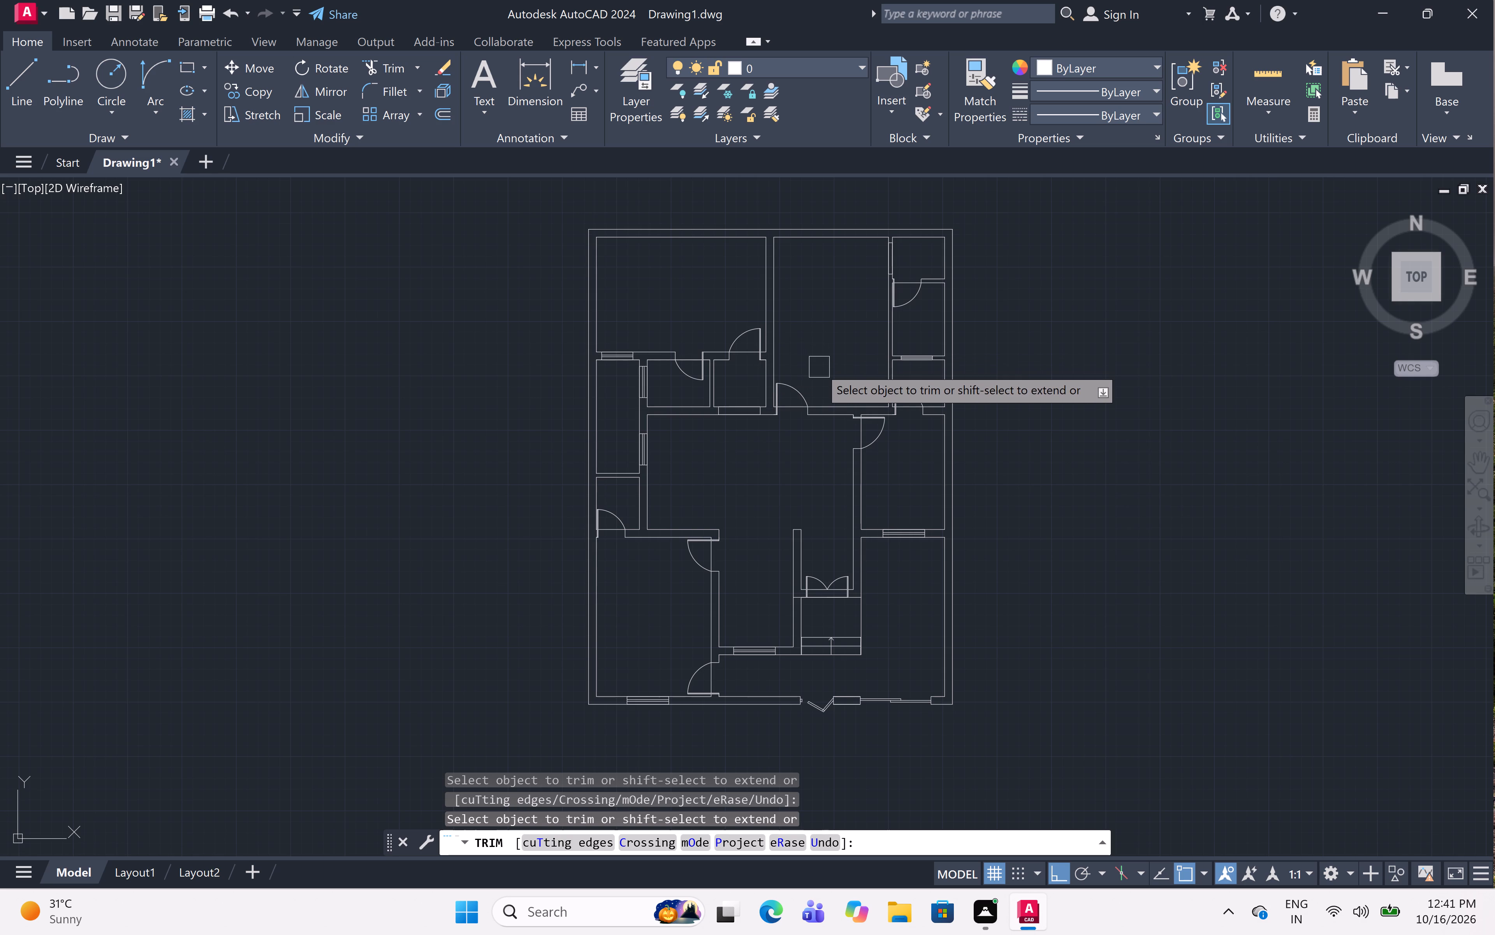
{"action": "key", "text": "Escape"}
Start a solid hatch in colour 205,105,40 and fill the outer walls together with the walls connected to them.
{"action": "type", "text": "h"}
{"action": "key", "text": "space"}
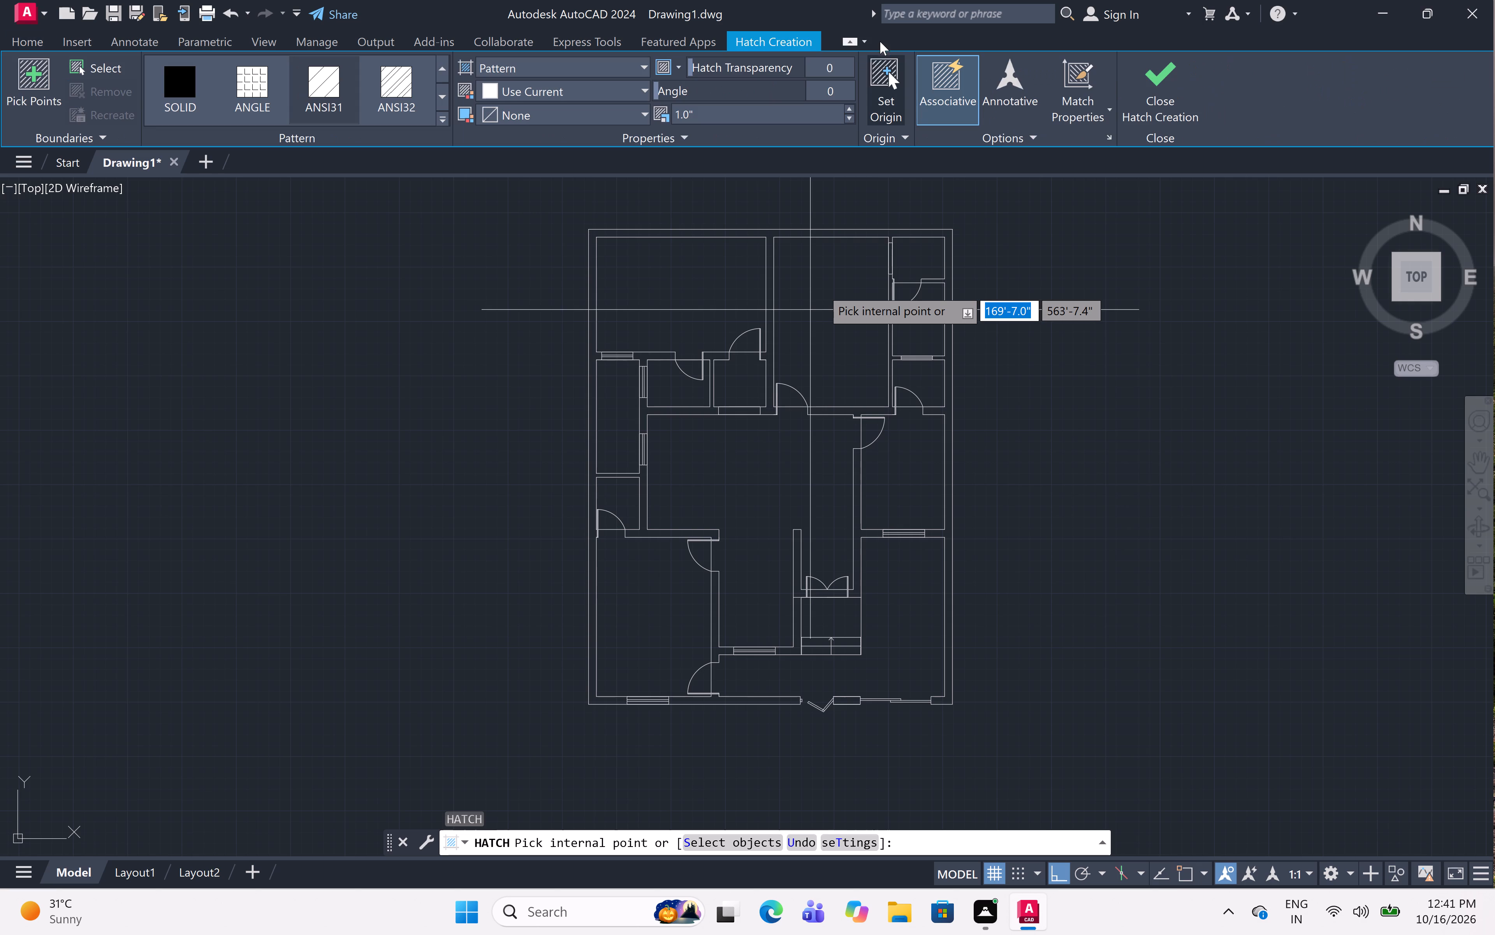
{"action": "left_click", "coordinate": [520, 70]}
{"action": "left_click", "coordinate": [527, 90]}
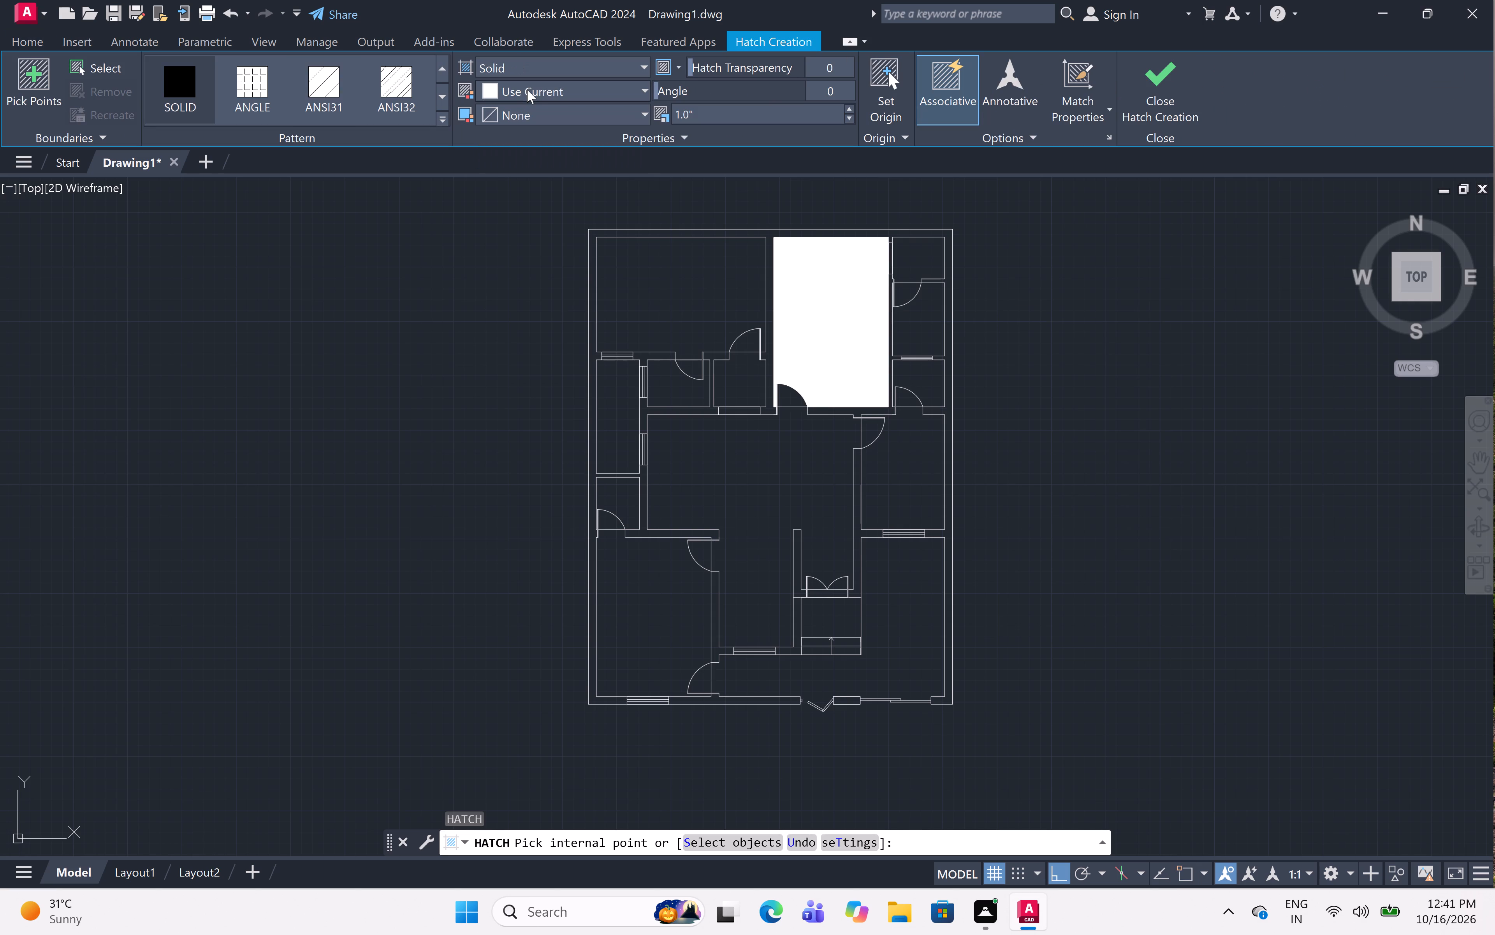
{"action": "left_click", "coordinate": [529, 88]}
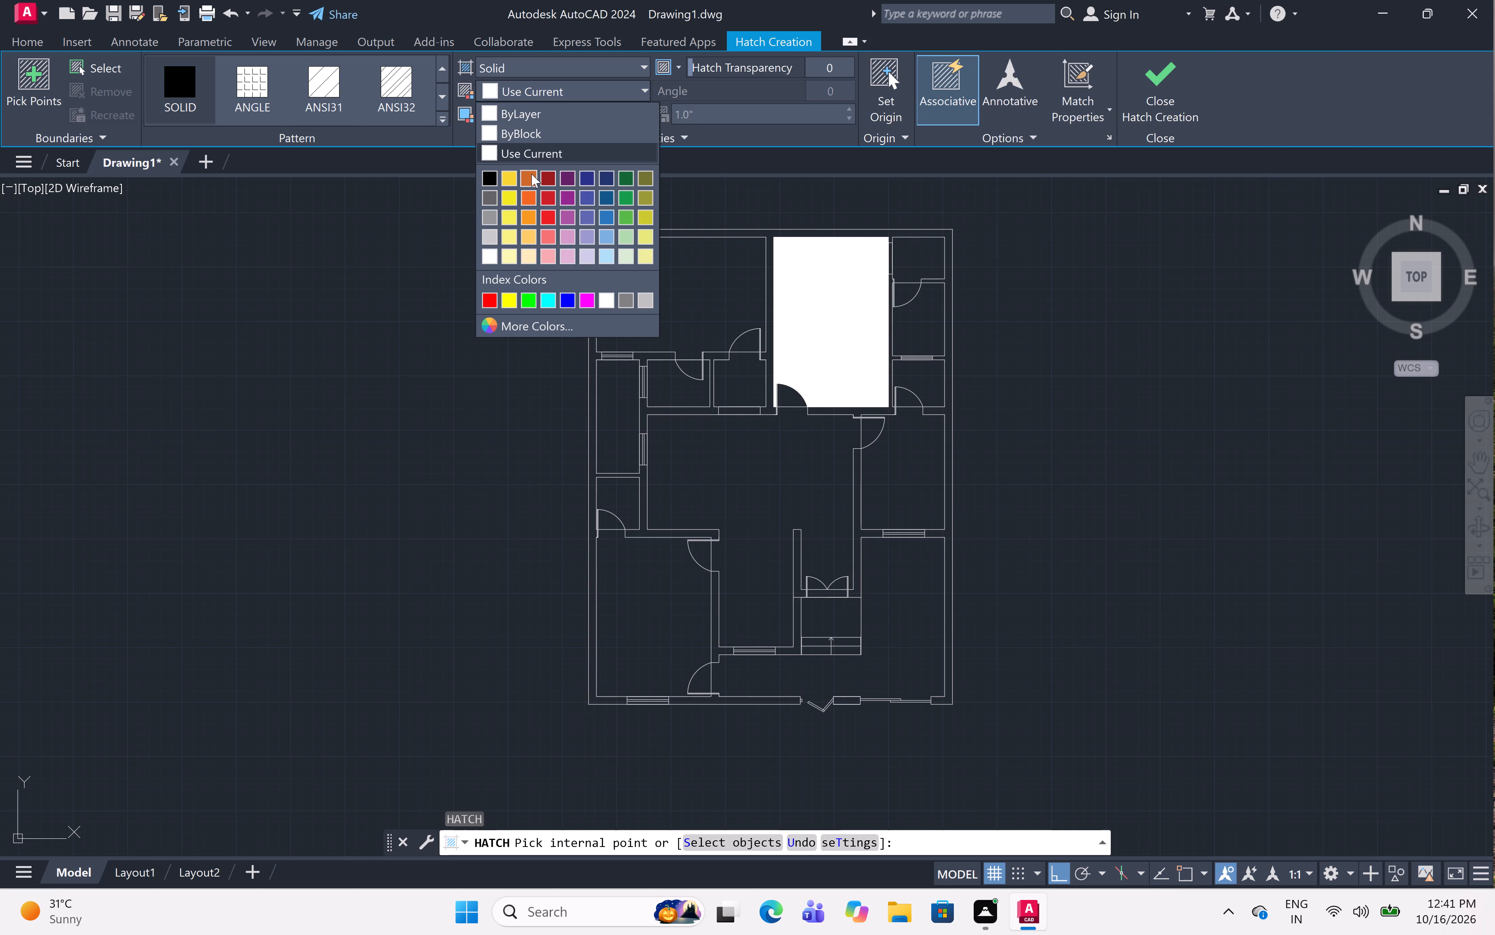
{"action": "left_click", "coordinate": [531, 174]}
{"action": "scroll", "coordinate": [637, 245], "scroll_direction": "up", "scroll_amount": 4}
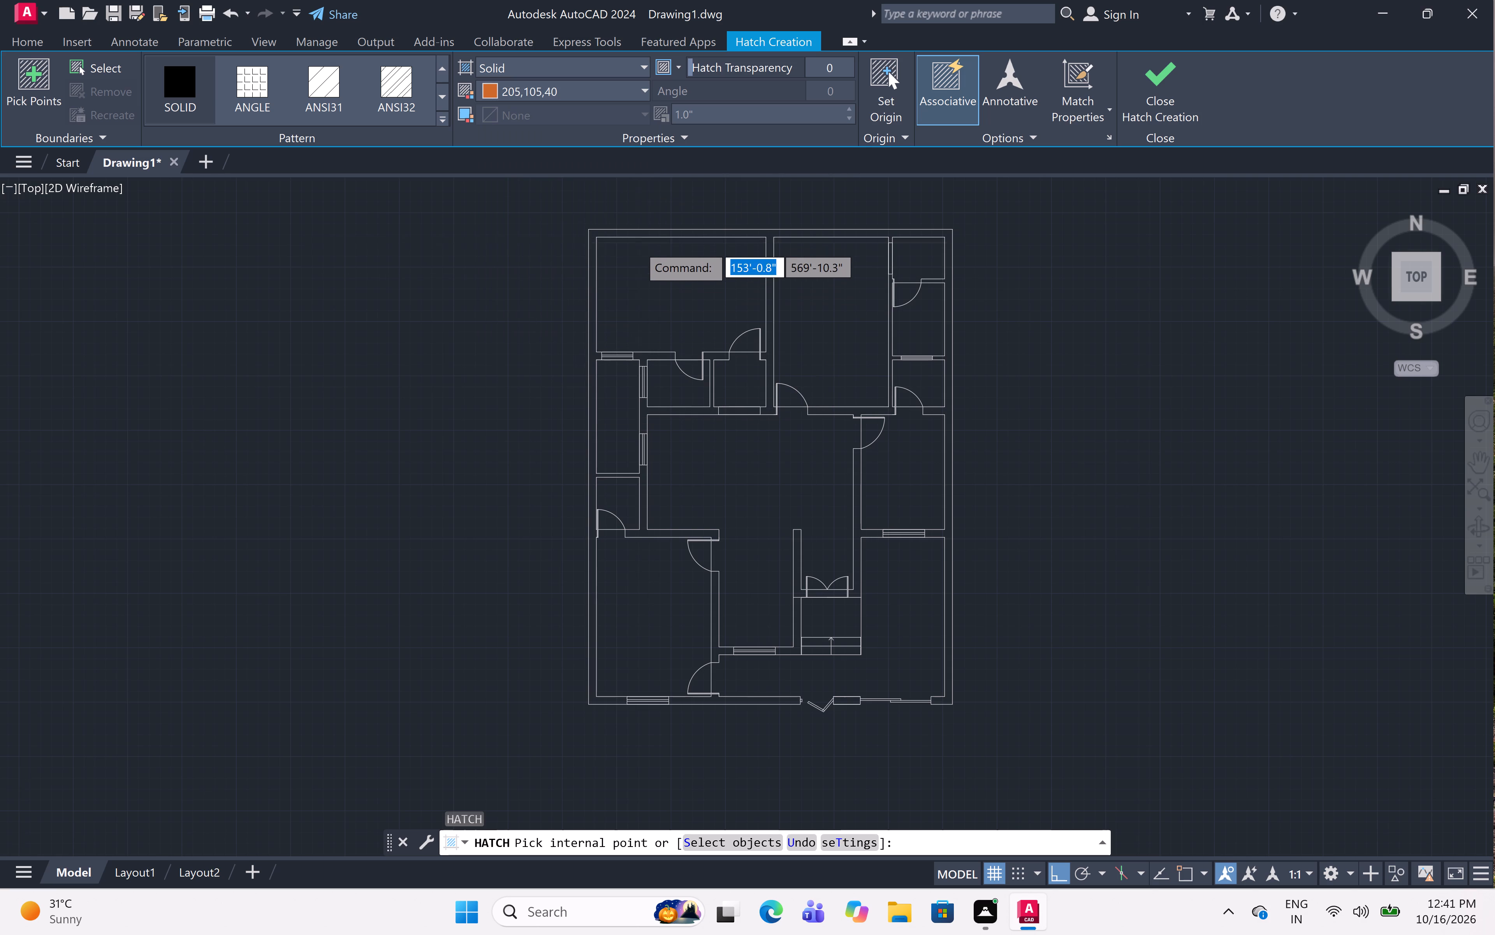
{"action": "left_click", "coordinate": [667, 221]}
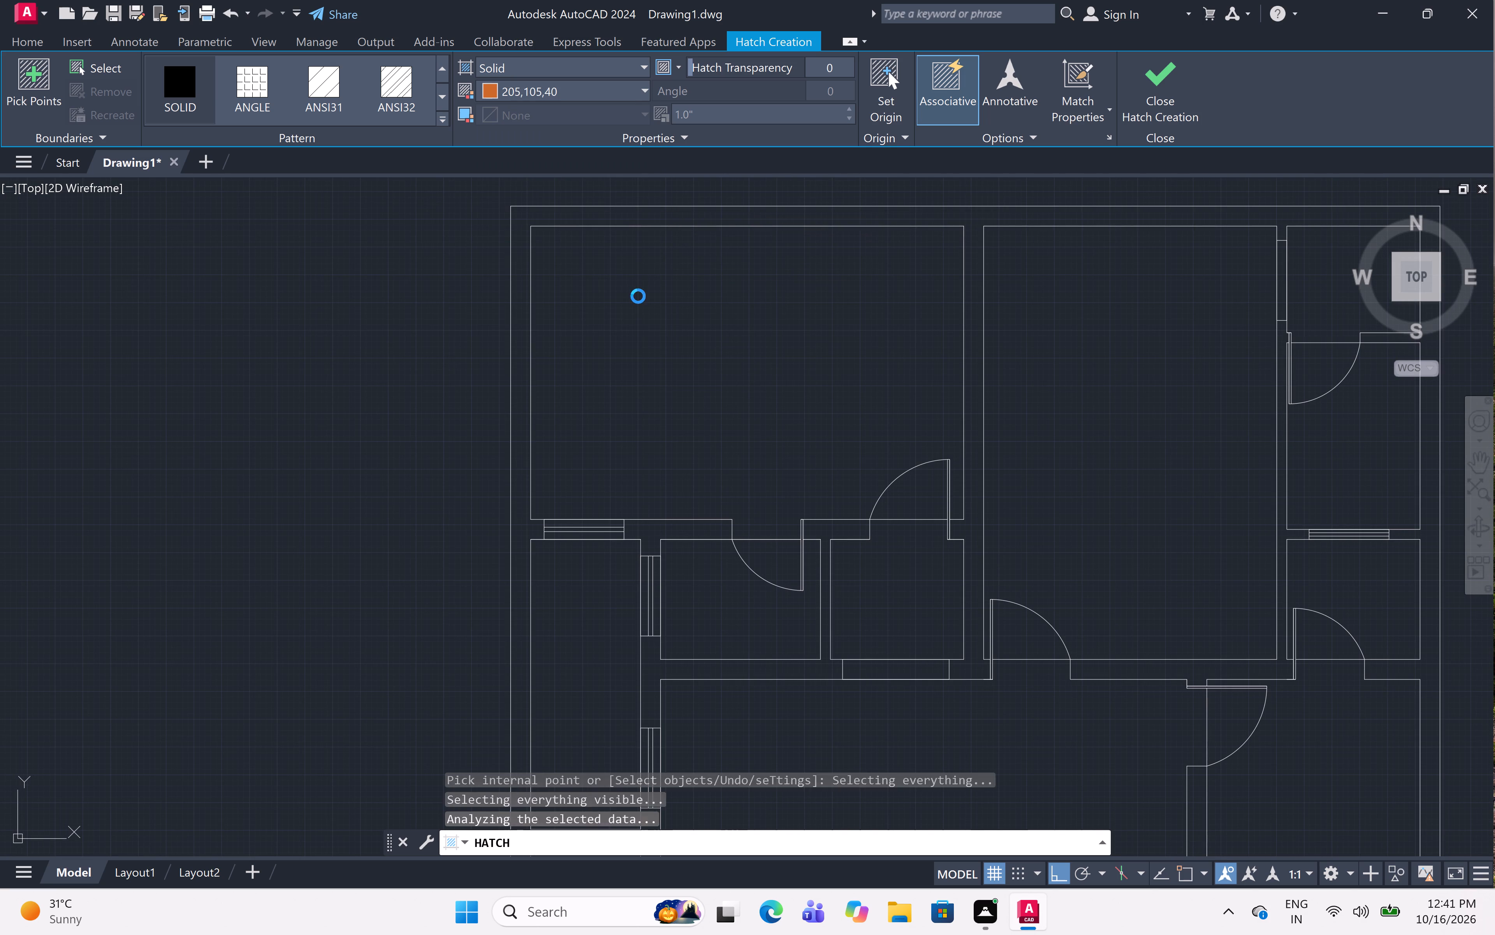
{"action": "scroll", "coordinate": [639, 296], "scroll_direction": "down", "scroll_amount": 4}
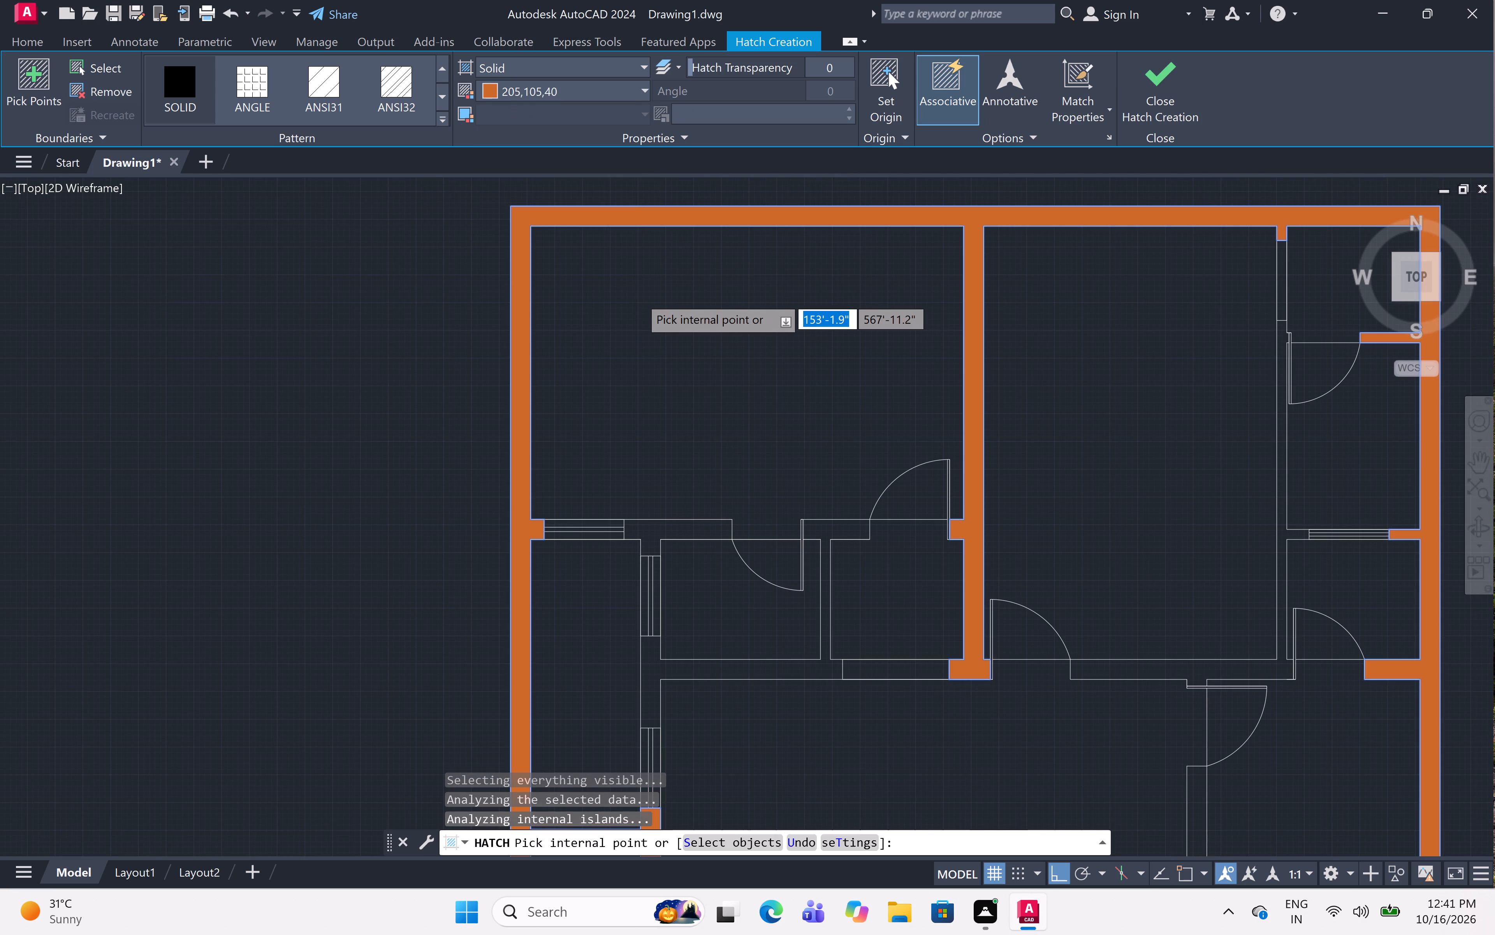
{"action": "scroll", "coordinate": [639, 296], "scroll_direction": "down", "scroll_amount": 3}
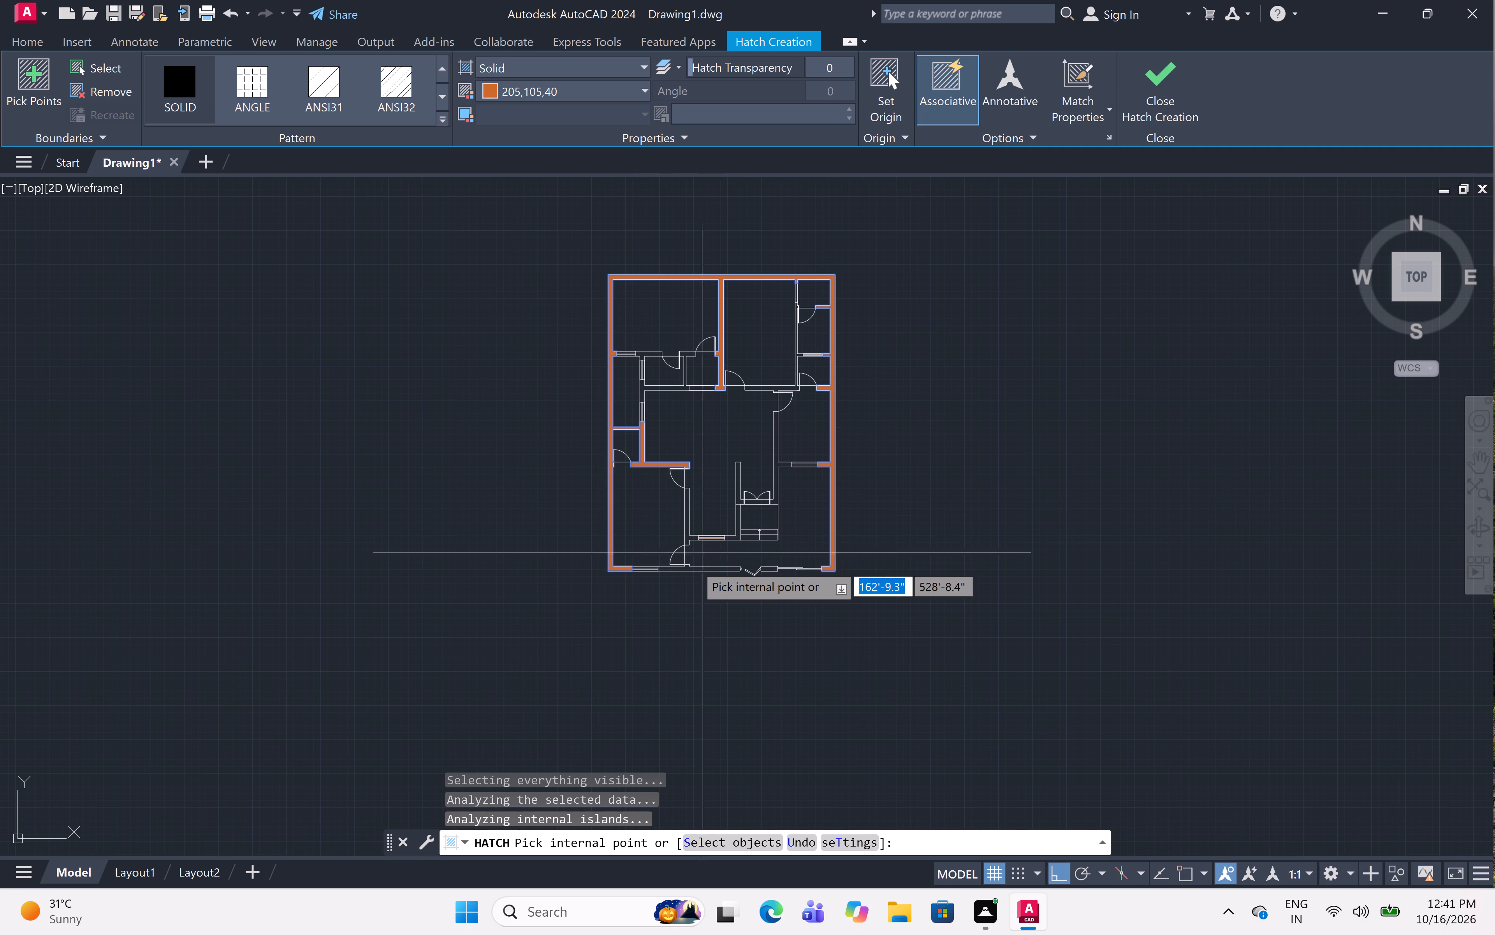
Hatch the front wall between the bottom-left window and the entrance, and pick the short wall piece beside the entrance door.
{"action": "scroll", "coordinate": [693, 565], "scroll_direction": "up", "scroll_amount": 7}
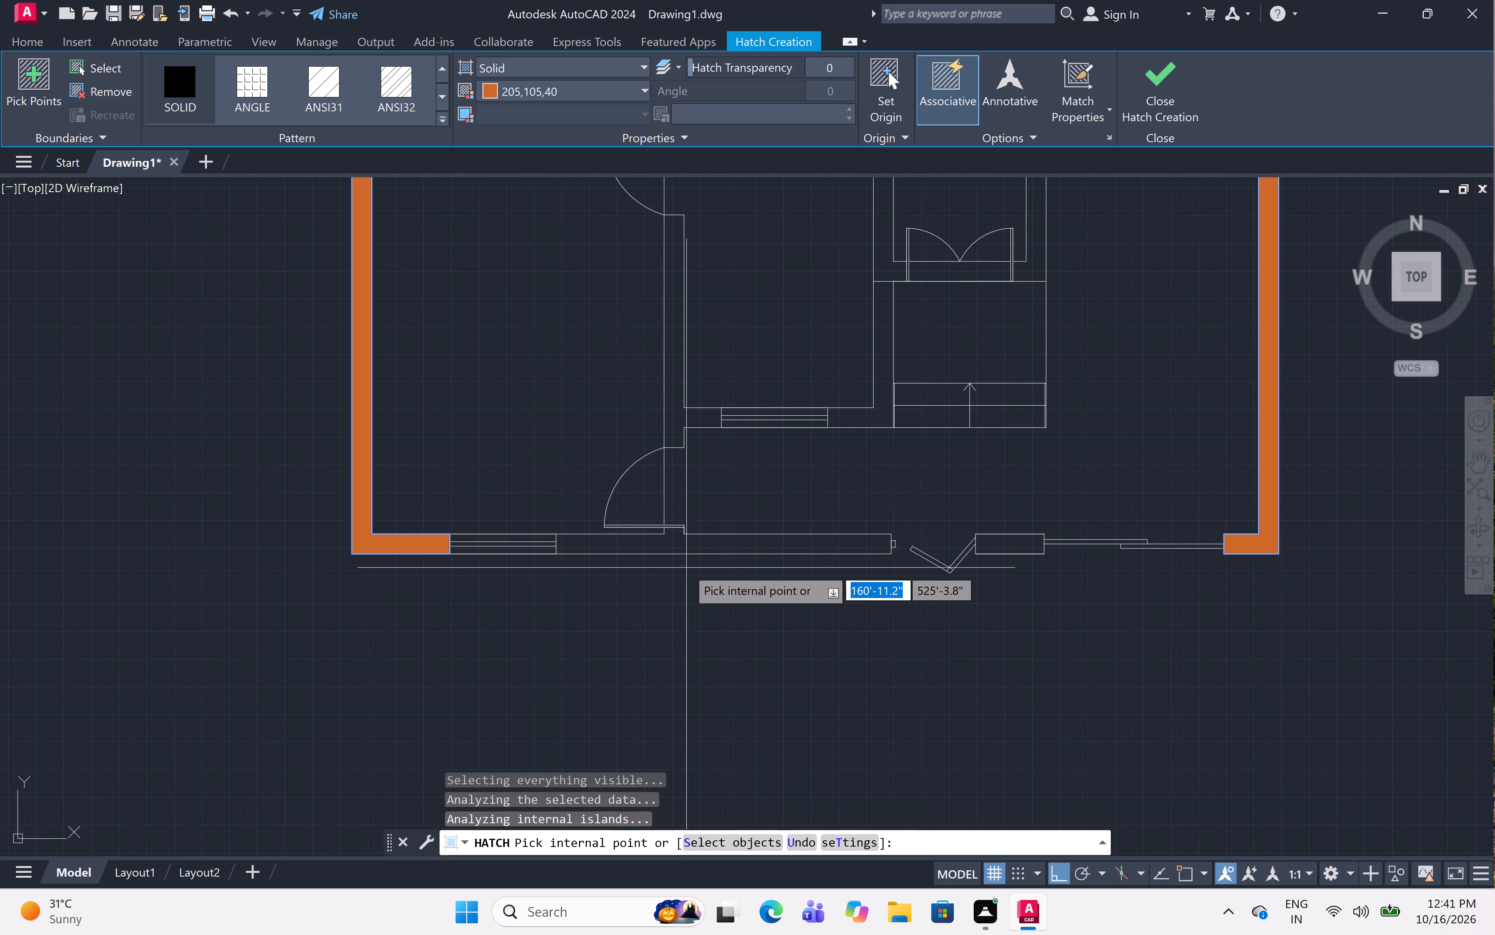
{"action": "left_click", "coordinate": [686, 545]}
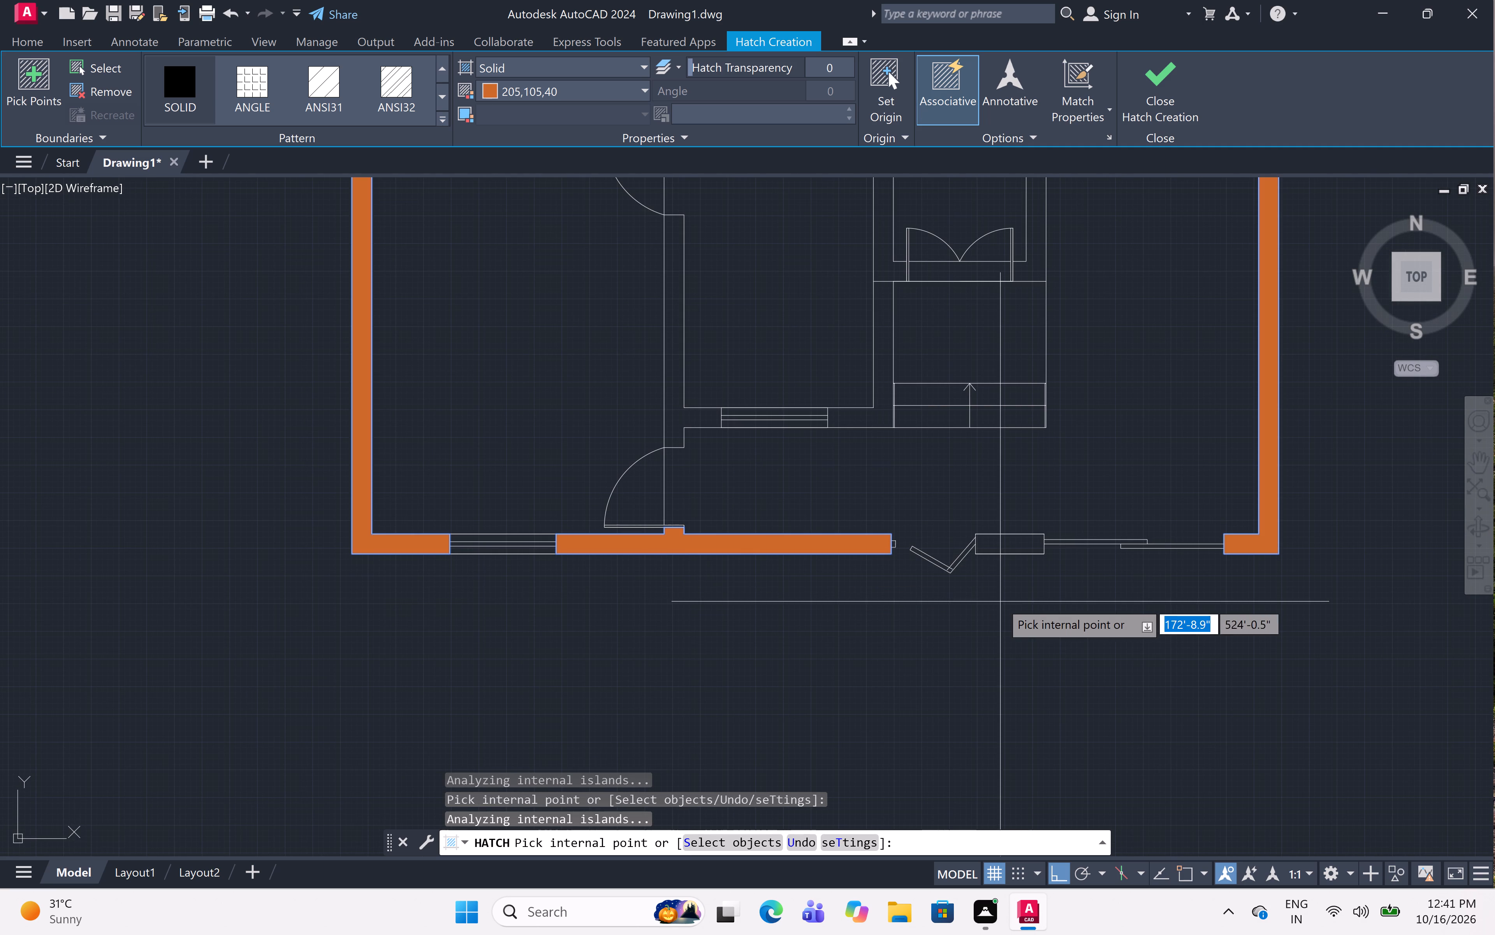
{"action": "left_click", "coordinate": [1014, 538]}
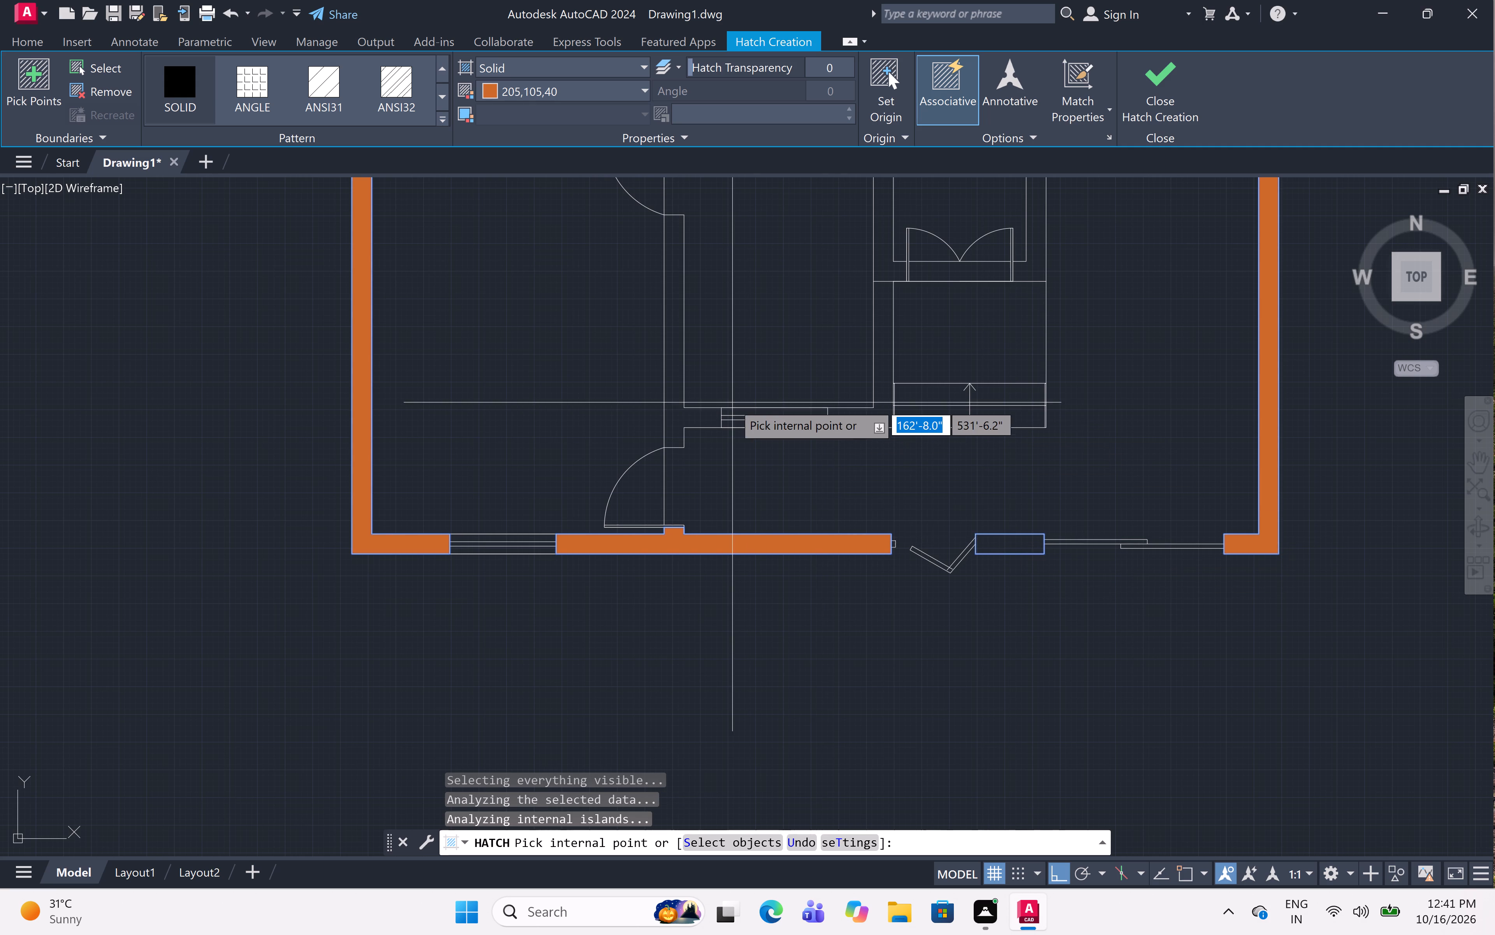
Hatch the wall sections around the hall's lower window and on both sides of the double door above the steps.
{"action": "left_click", "coordinate": [676, 418]}
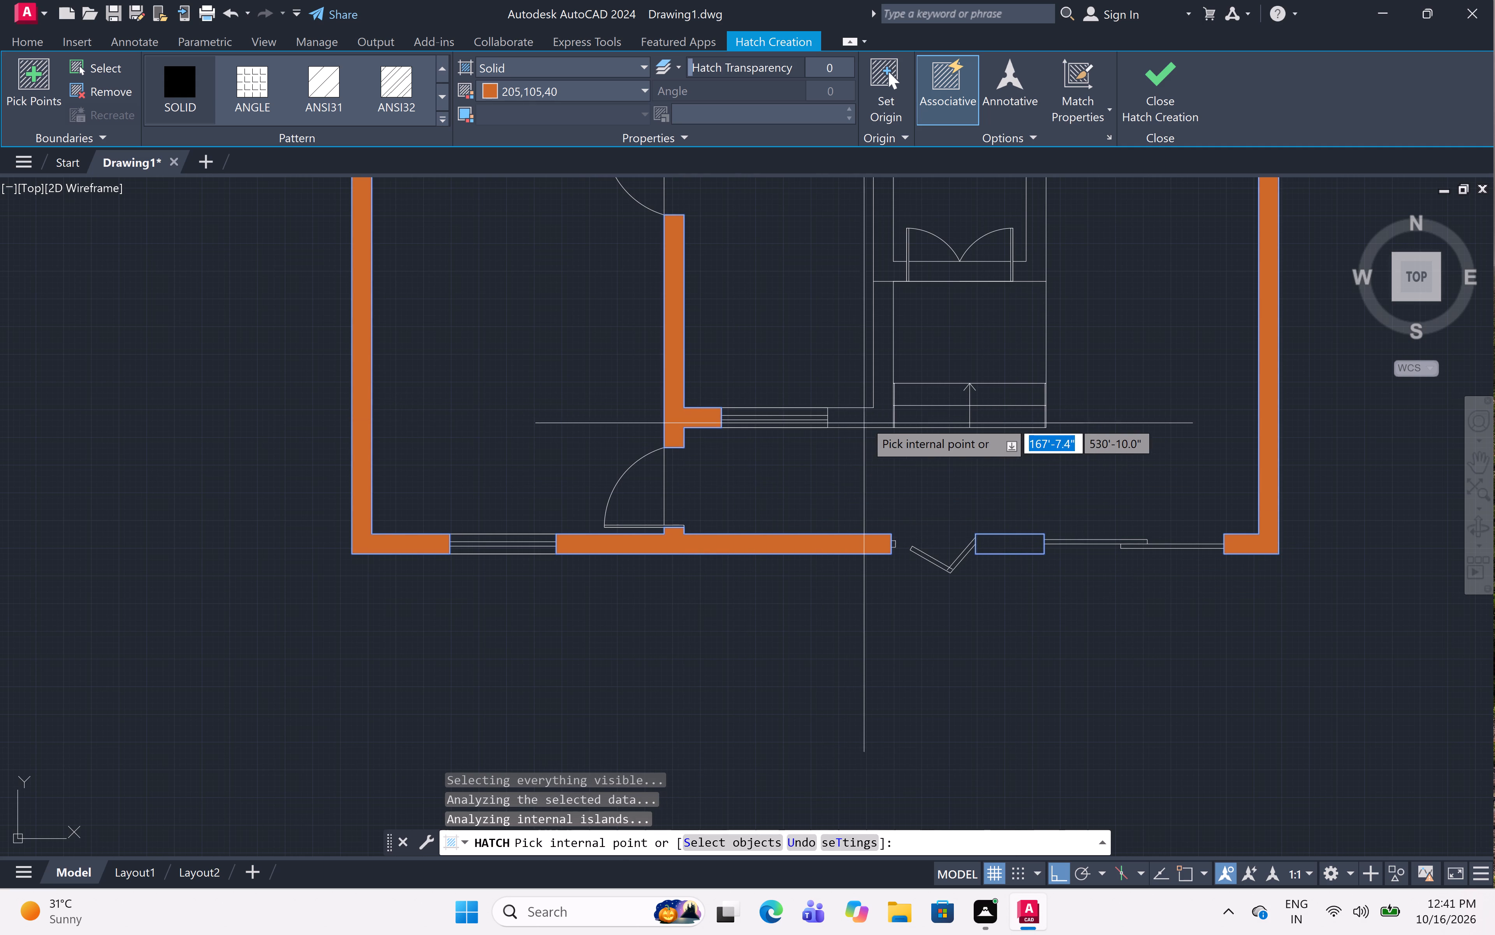
{"action": "left_click", "coordinate": [867, 419]}
{"action": "scroll", "coordinate": [878, 479], "scroll_direction": "down", "scroll_amount": 3}
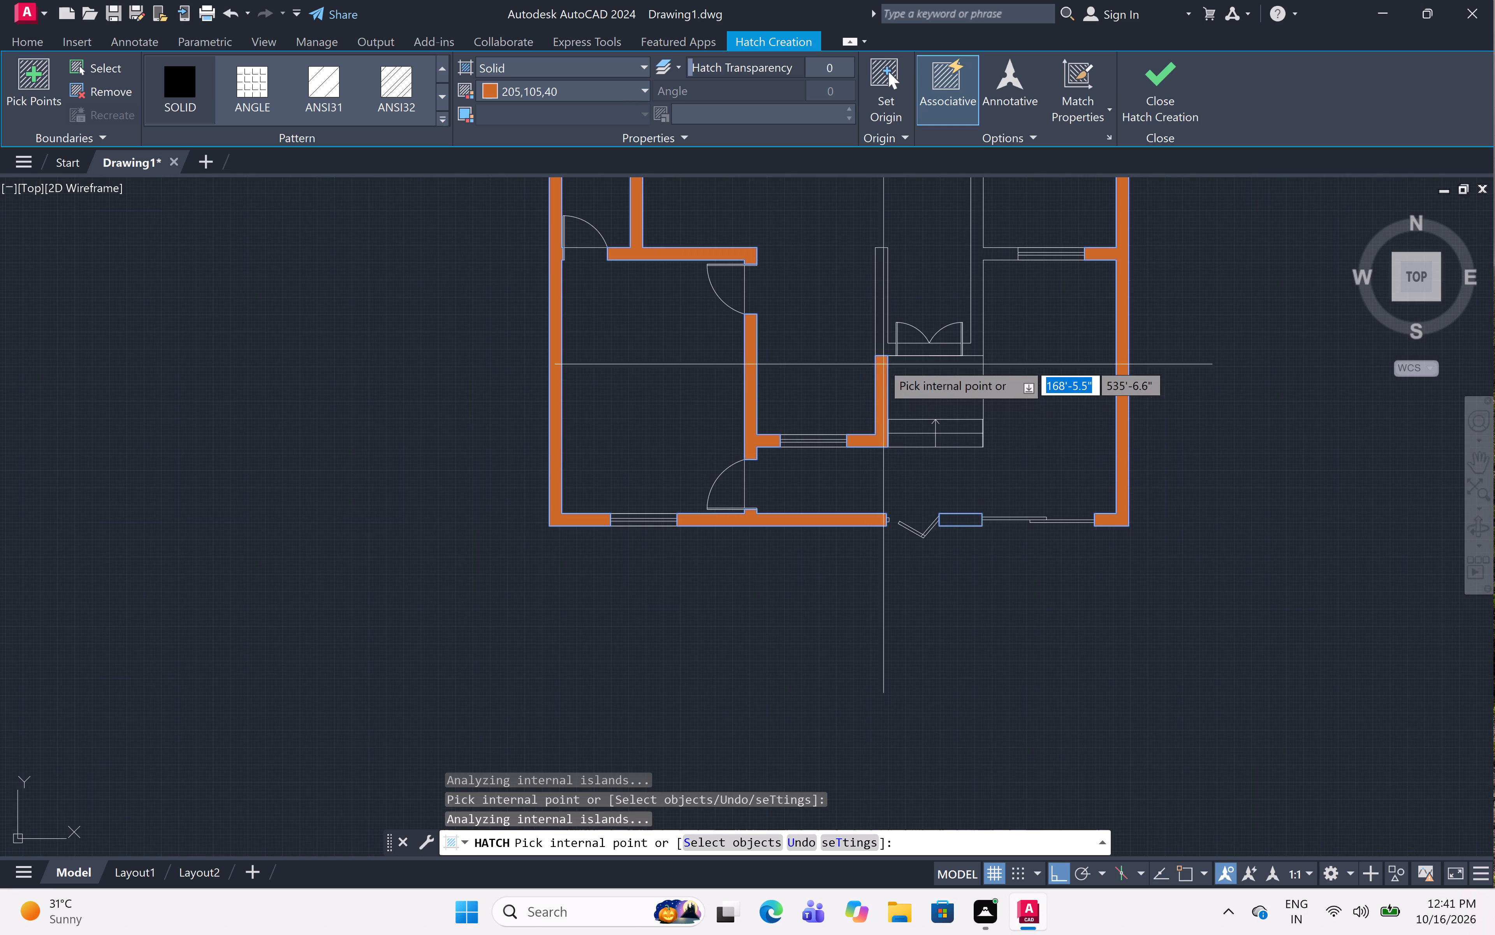
{"action": "scroll", "coordinate": [878, 342], "scroll_direction": "up", "scroll_amount": 4}
{"action": "left_click", "coordinate": [884, 362]}
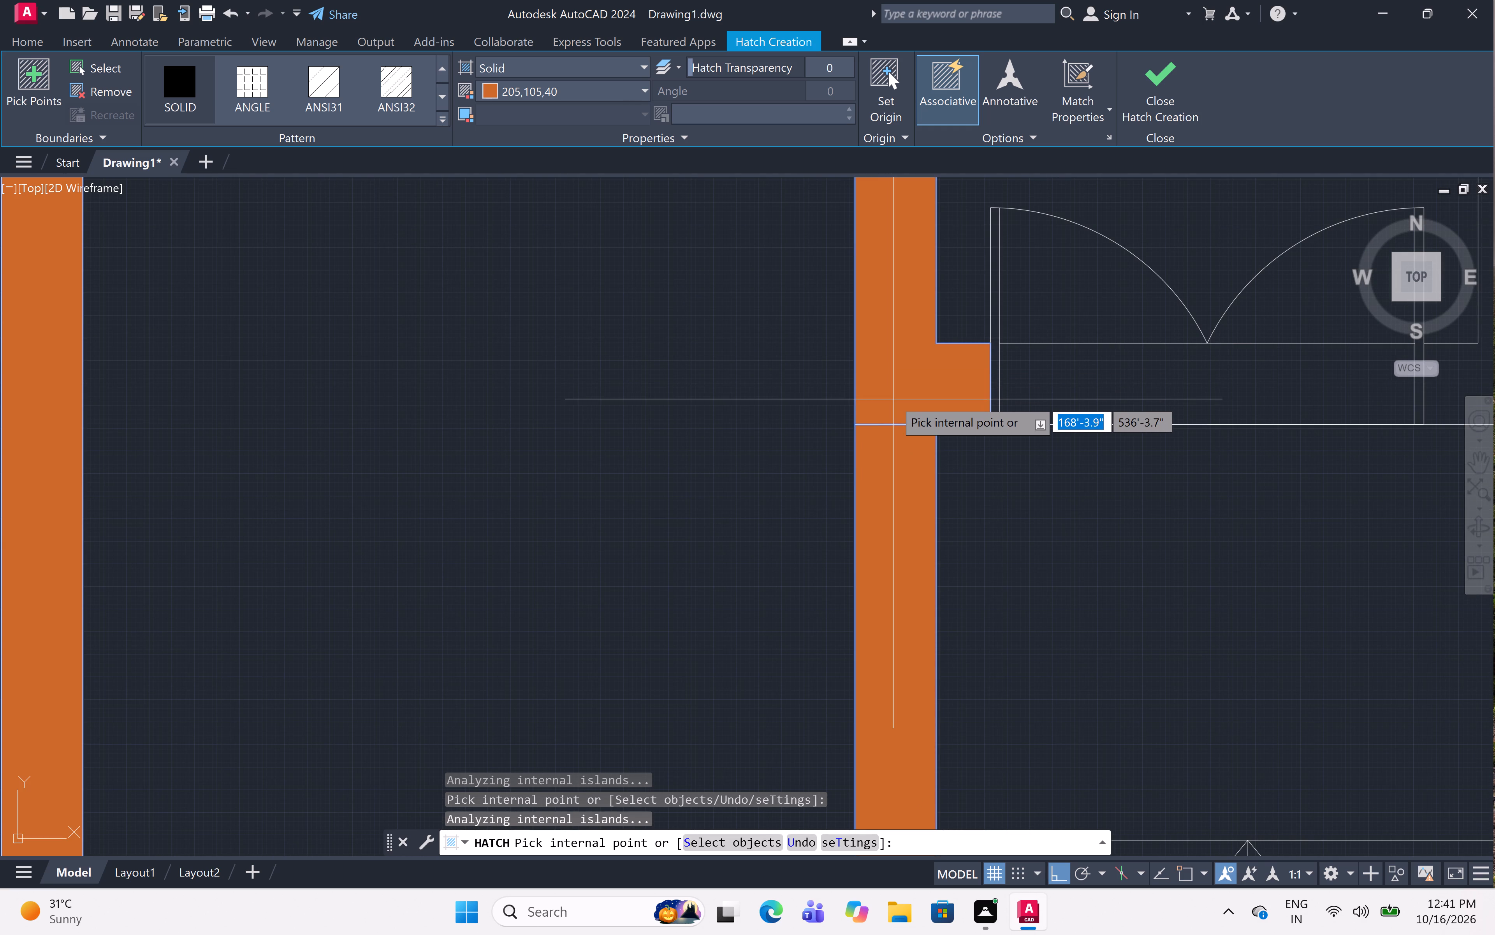
{"action": "scroll", "coordinate": [893, 399], "scroll_direction": "down", "scroll_amount": 6}
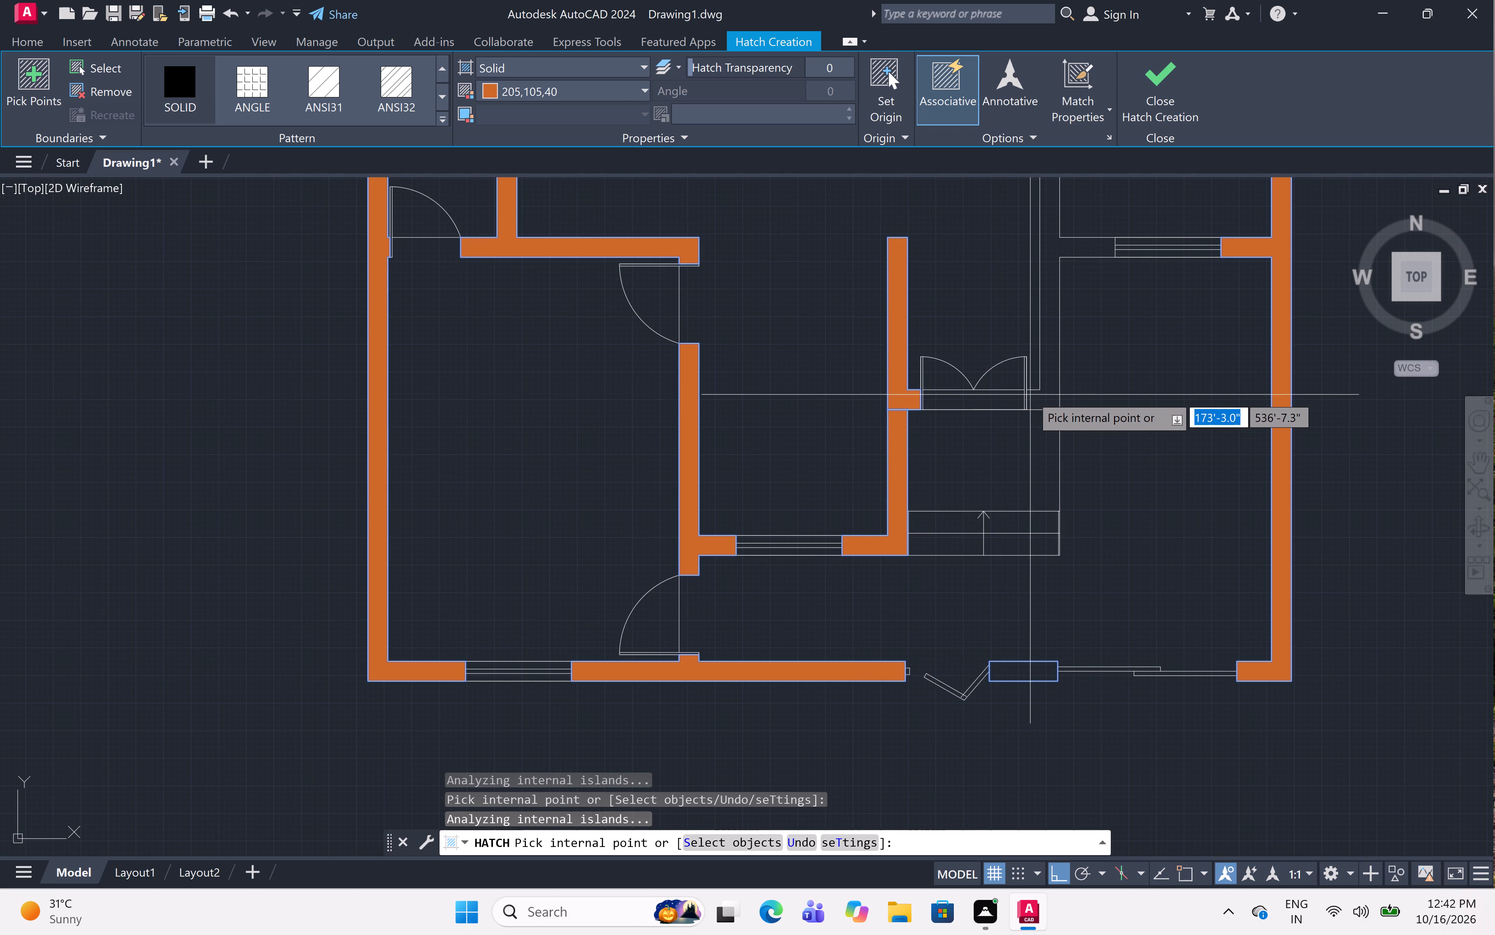
{"action": "left_click", "coordinate": [1045, 397]}
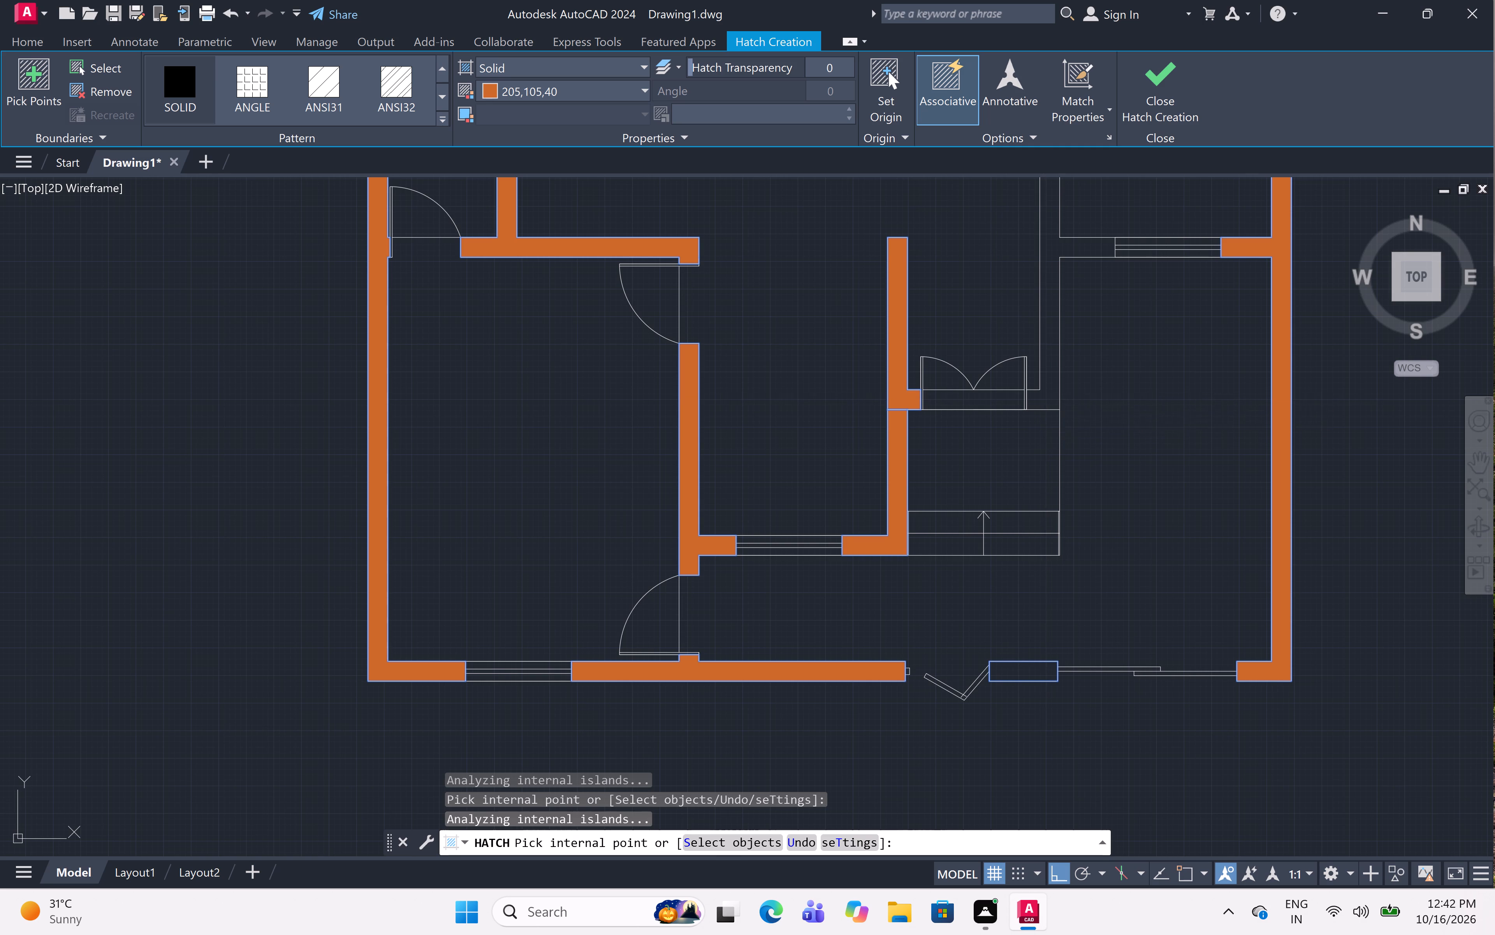
Hatch the upper-middle room's bottom wall and its connected partition beside the small right-hand rooms.
{"action": "scroll", "coordinate": [1039, 397], "scroll_direction": "down", "scroll_amount": 5}
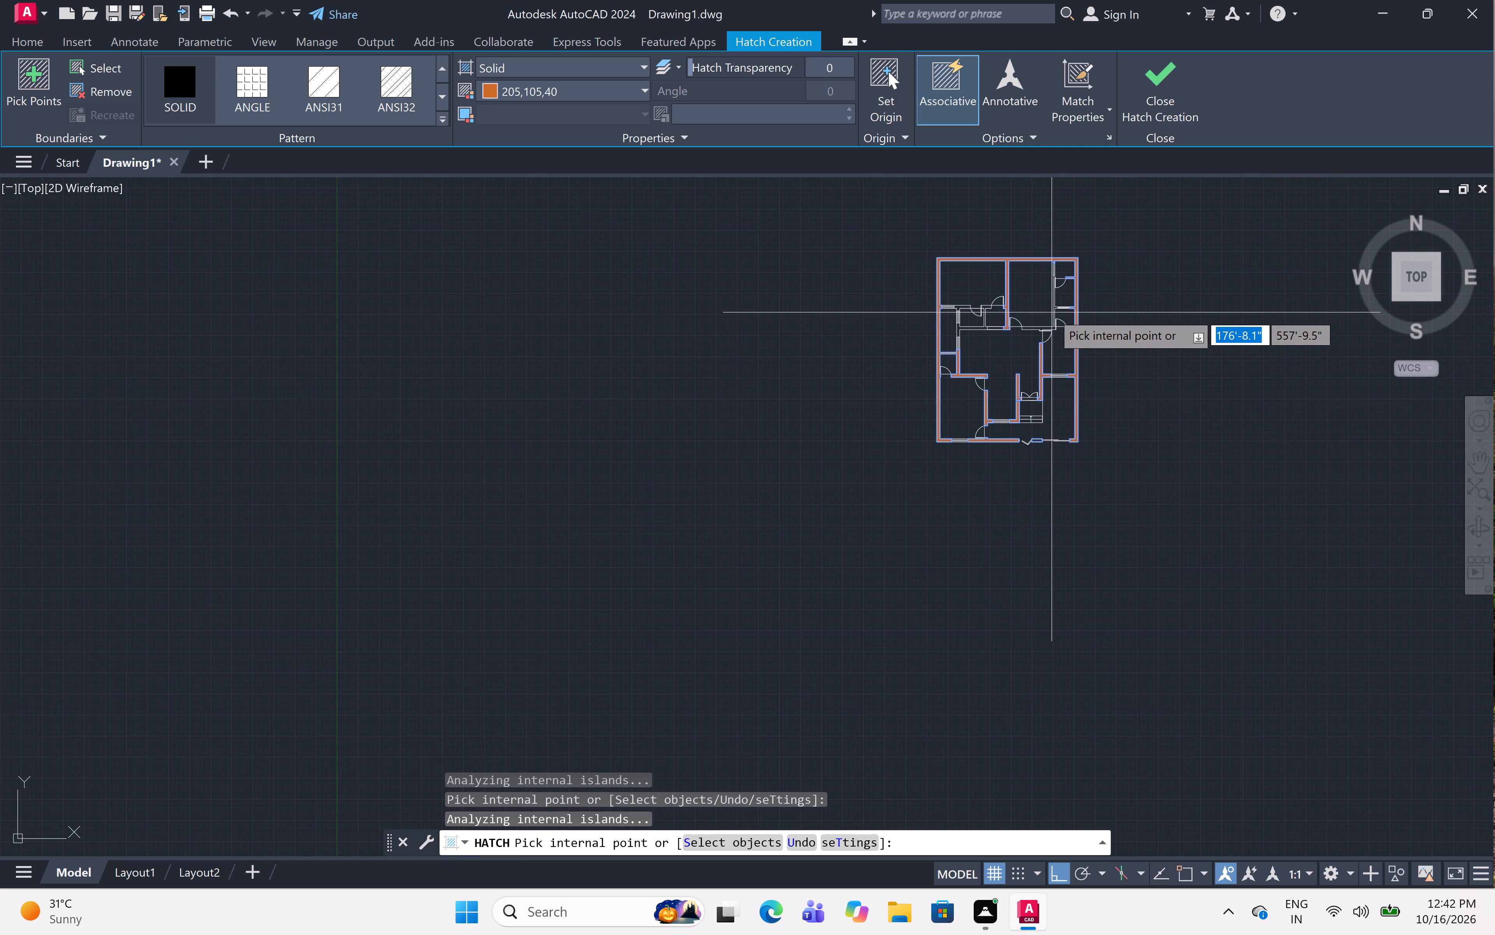
{"action": "scroll", "coordinate": [1052, 311], "scroll_direction": "up", "scroll_amount": 6}
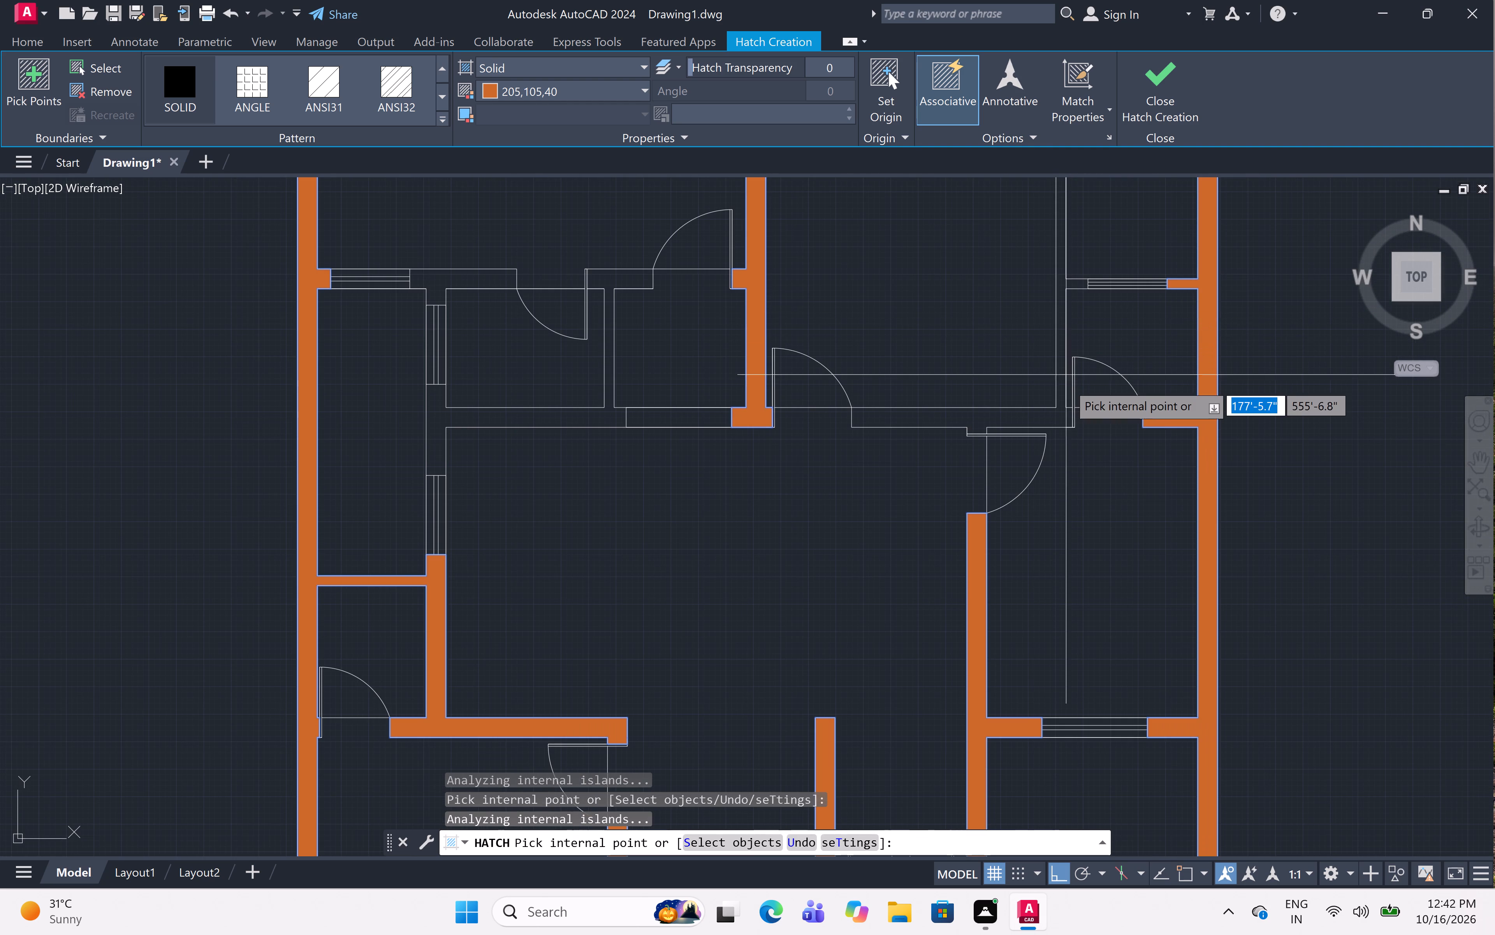
{"action": "left_click", "coordinate": [1056, 413]}
Hatch the remaining walls around the small rooms below the upper-left room, and finish the hatch.
{"action": "scroll", "coordinate": [1056, 413], "scroll_direction": "down", "scroll_amount": 3}
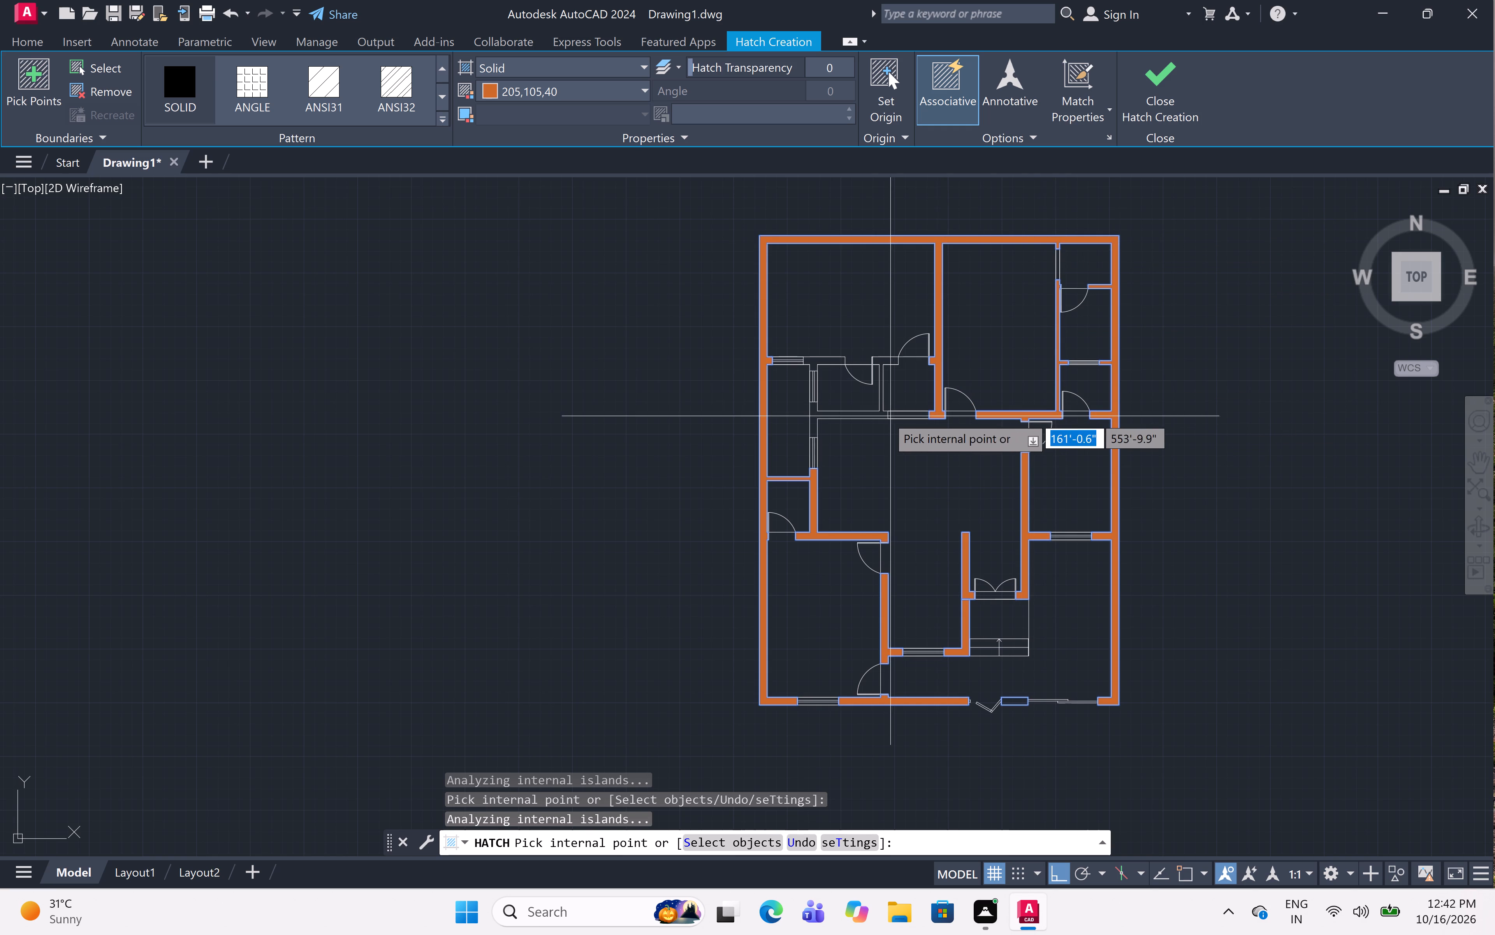
{"action": "scroll", "coordinate": [880, 401], "scroll_direction": "up", "scroll_amount": 4}
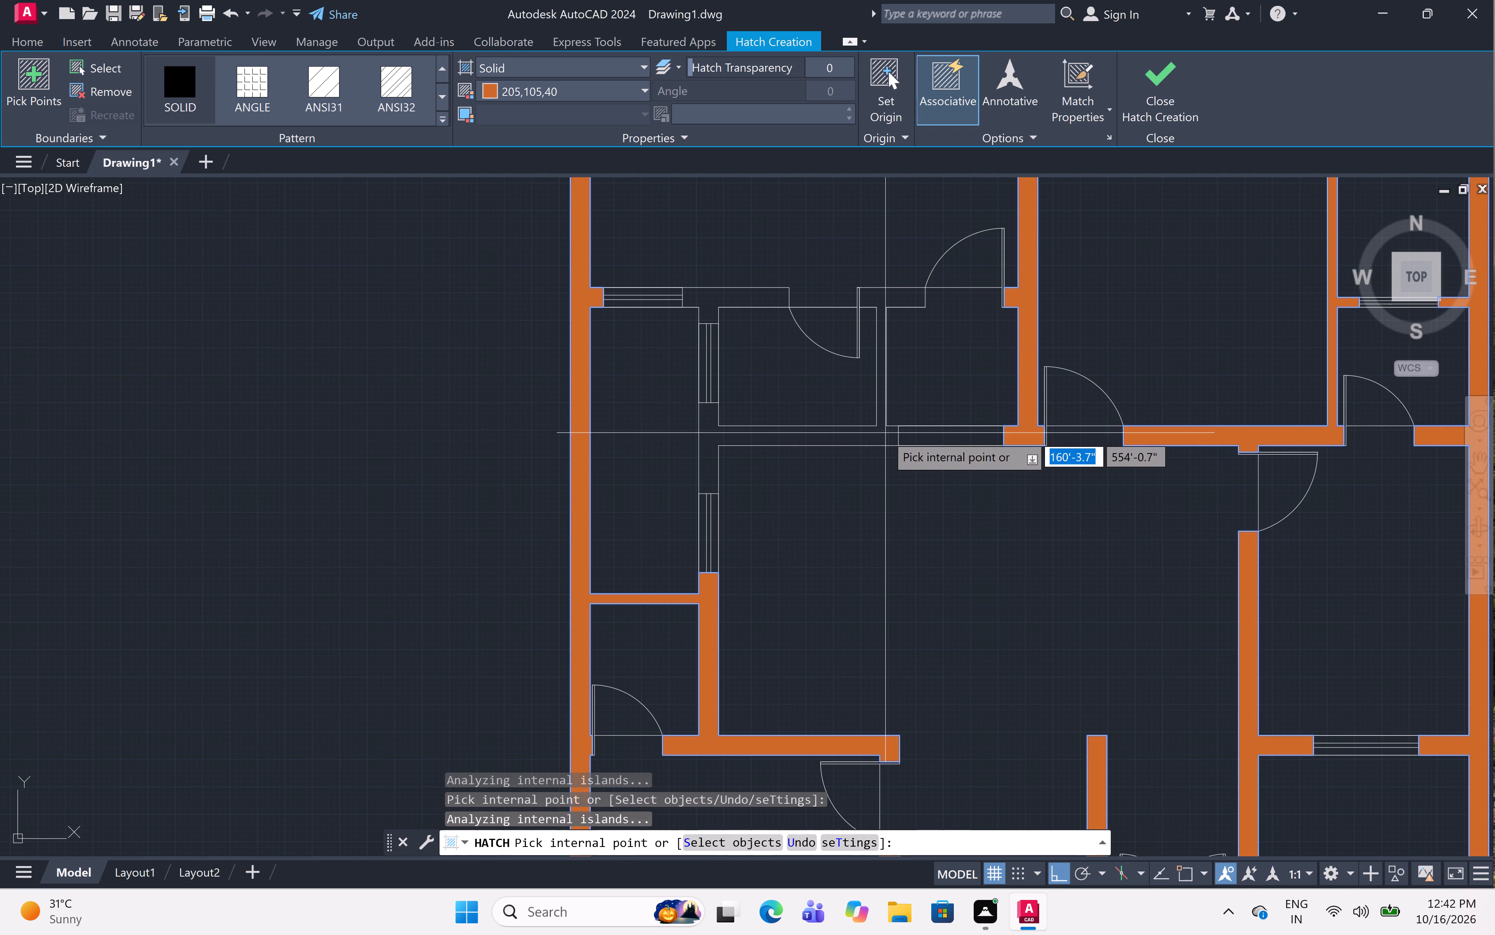
{"action": "left_click", "coordinate": [885, 434]}
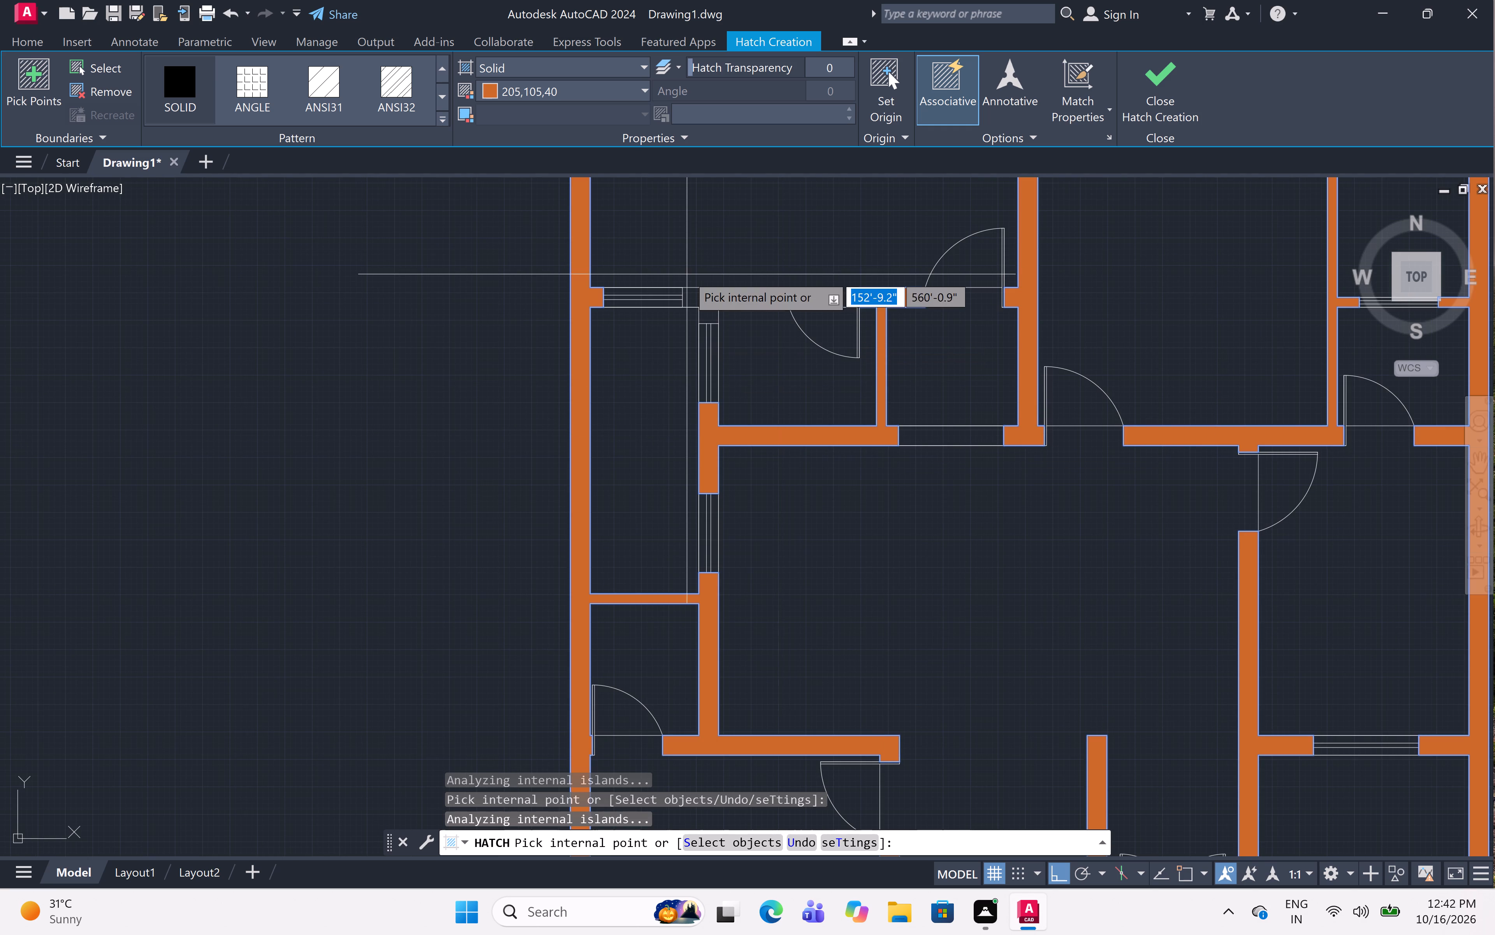
{"action": "left_click", "coordinate": [727, 306]}
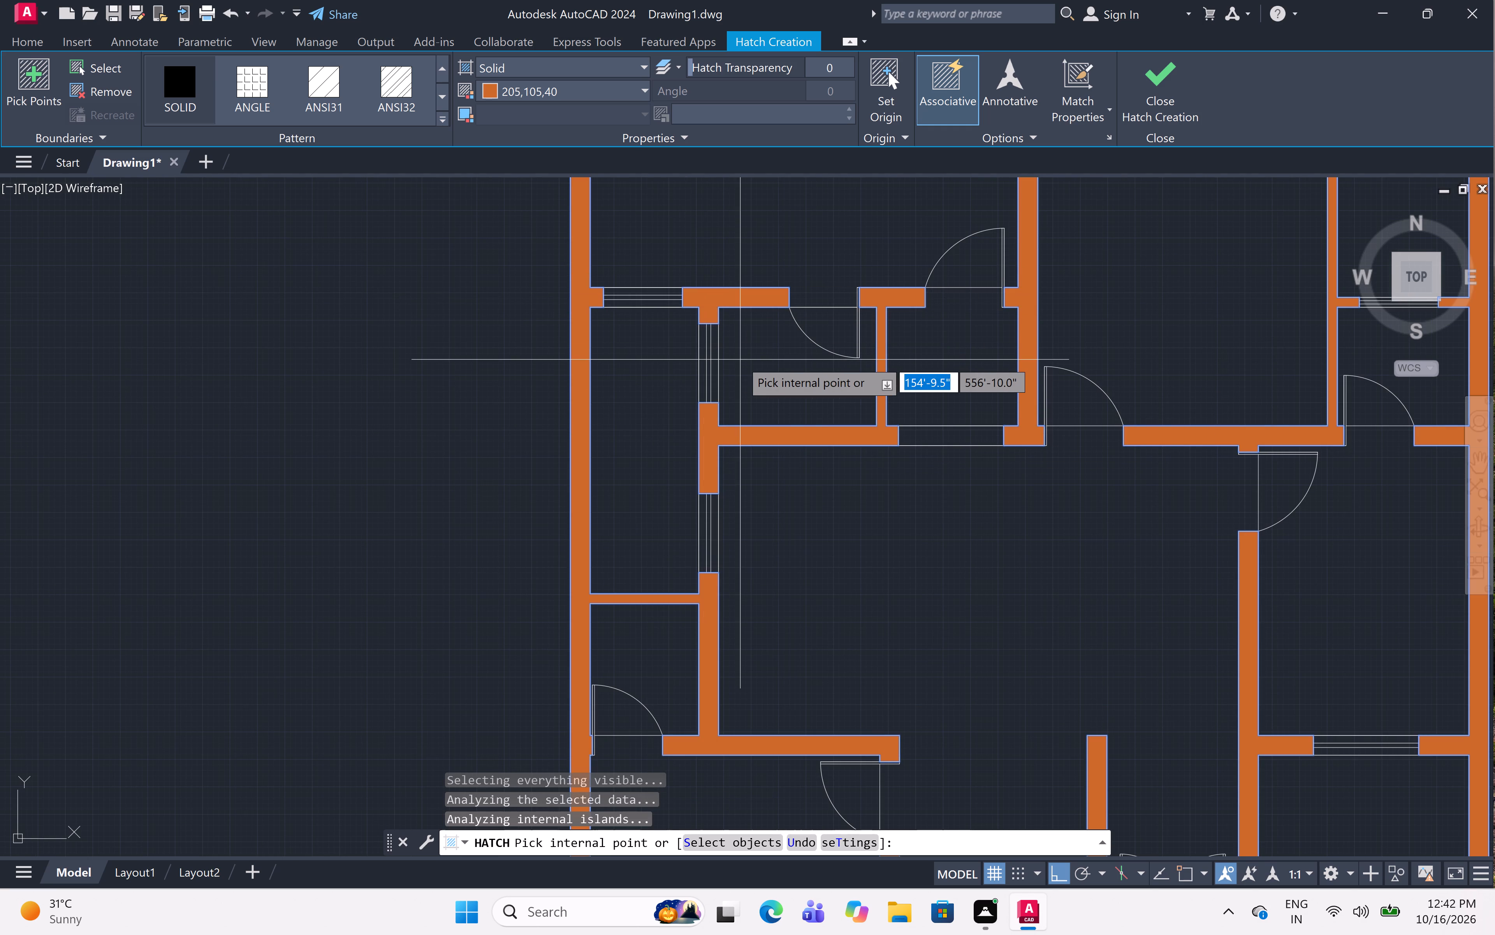
{"action": "scroll", "coordinate": [744, 360], "scroll_direction": "down", "scroll_amount": 1}
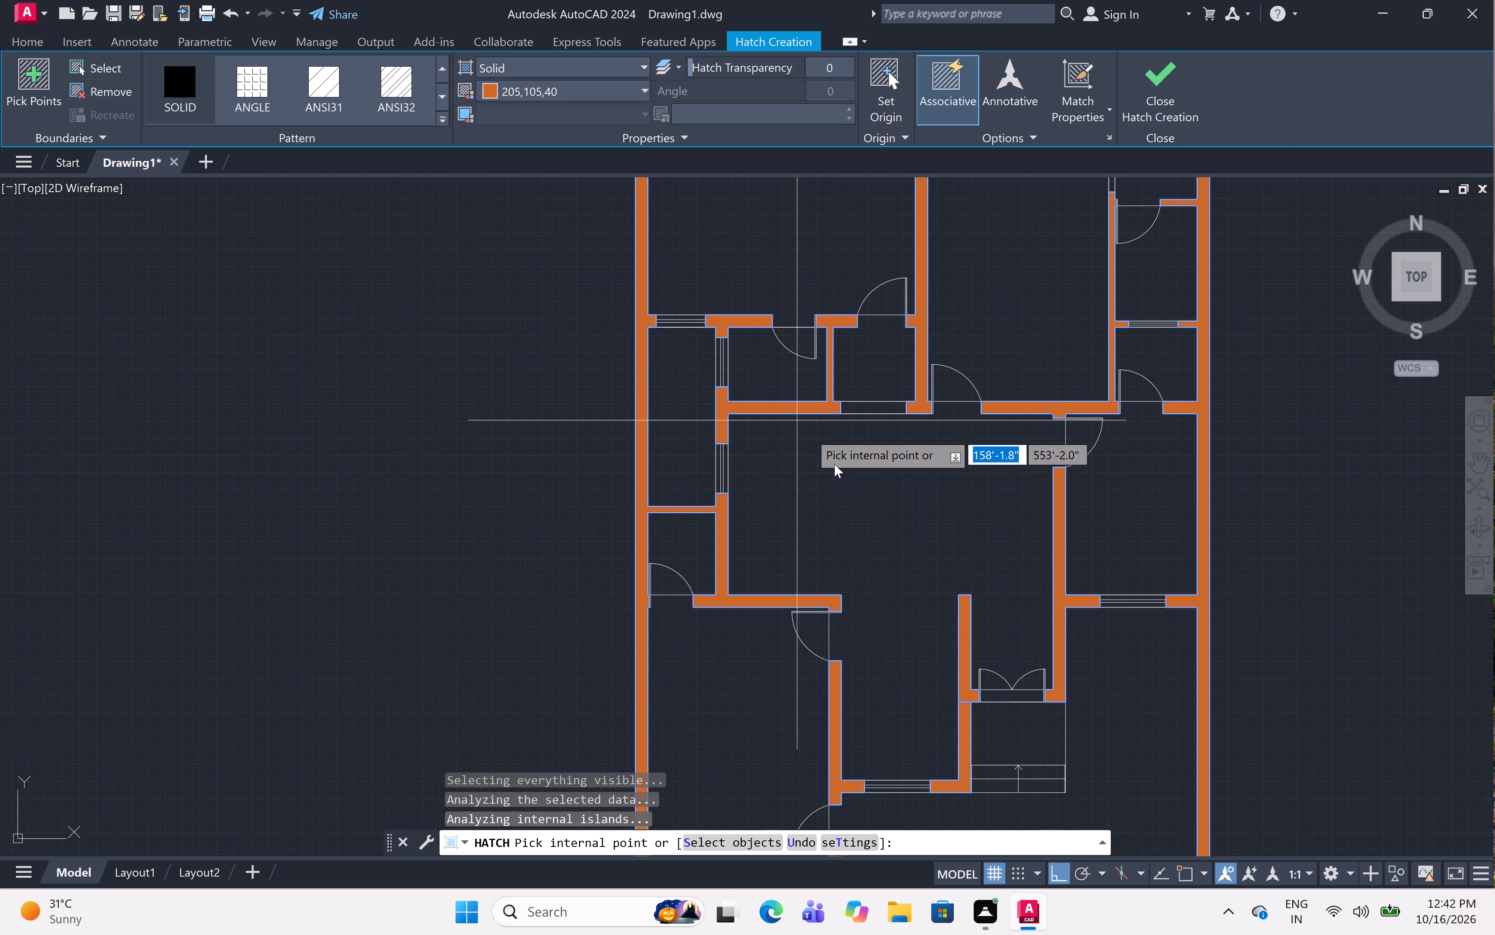
{"action": "key", "text": "Escape"}
{"action": "scroll", "coordinate": [834, 464], "scroll_direction": "down", "scroll_amount": 1}
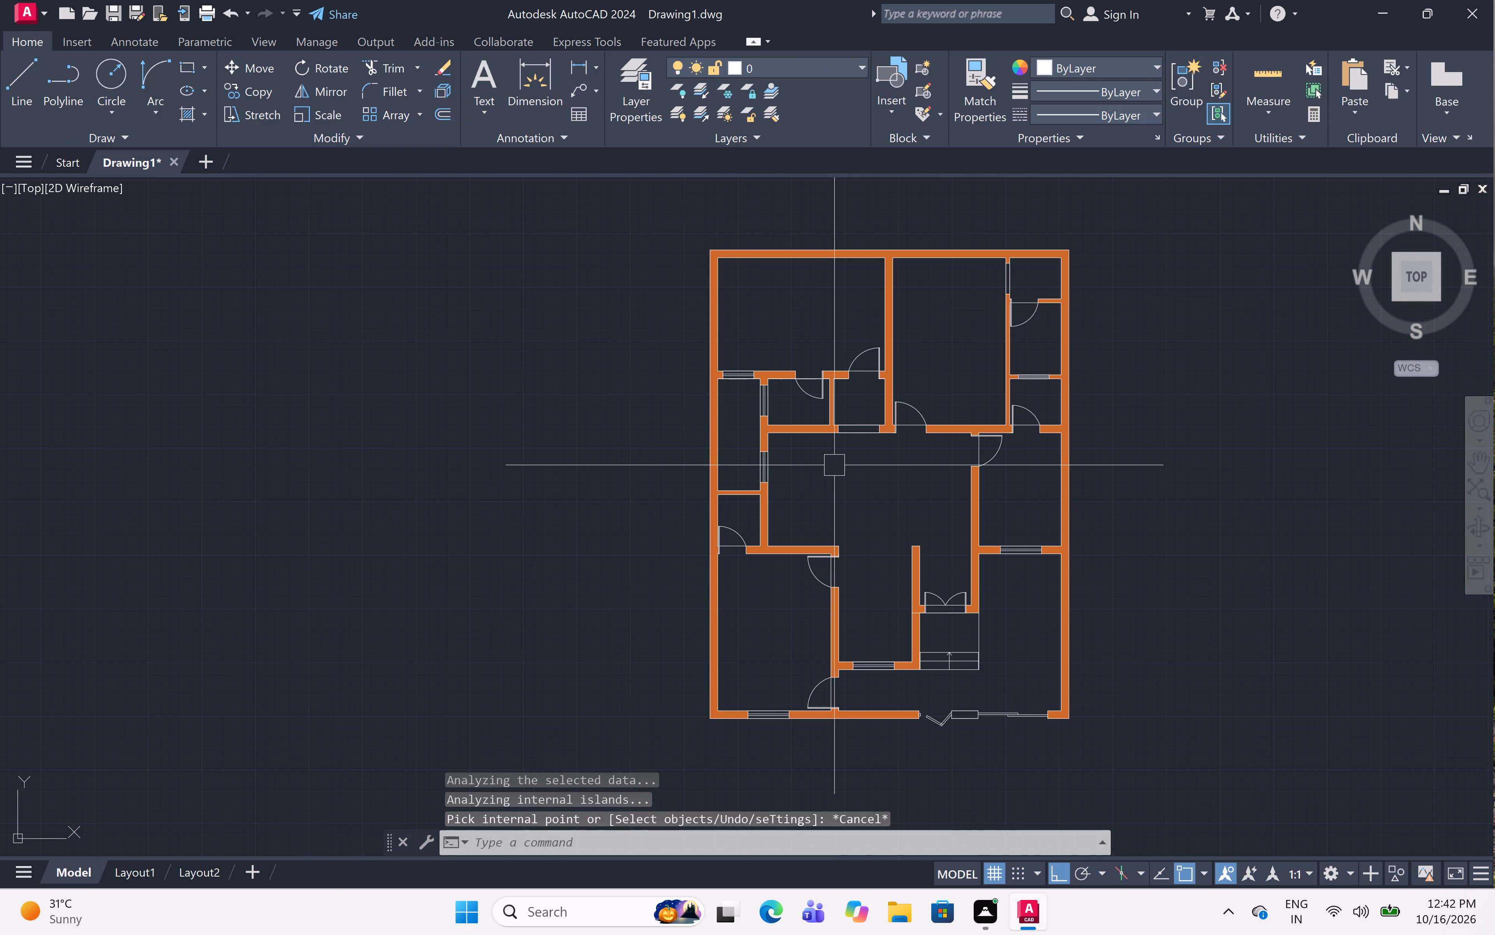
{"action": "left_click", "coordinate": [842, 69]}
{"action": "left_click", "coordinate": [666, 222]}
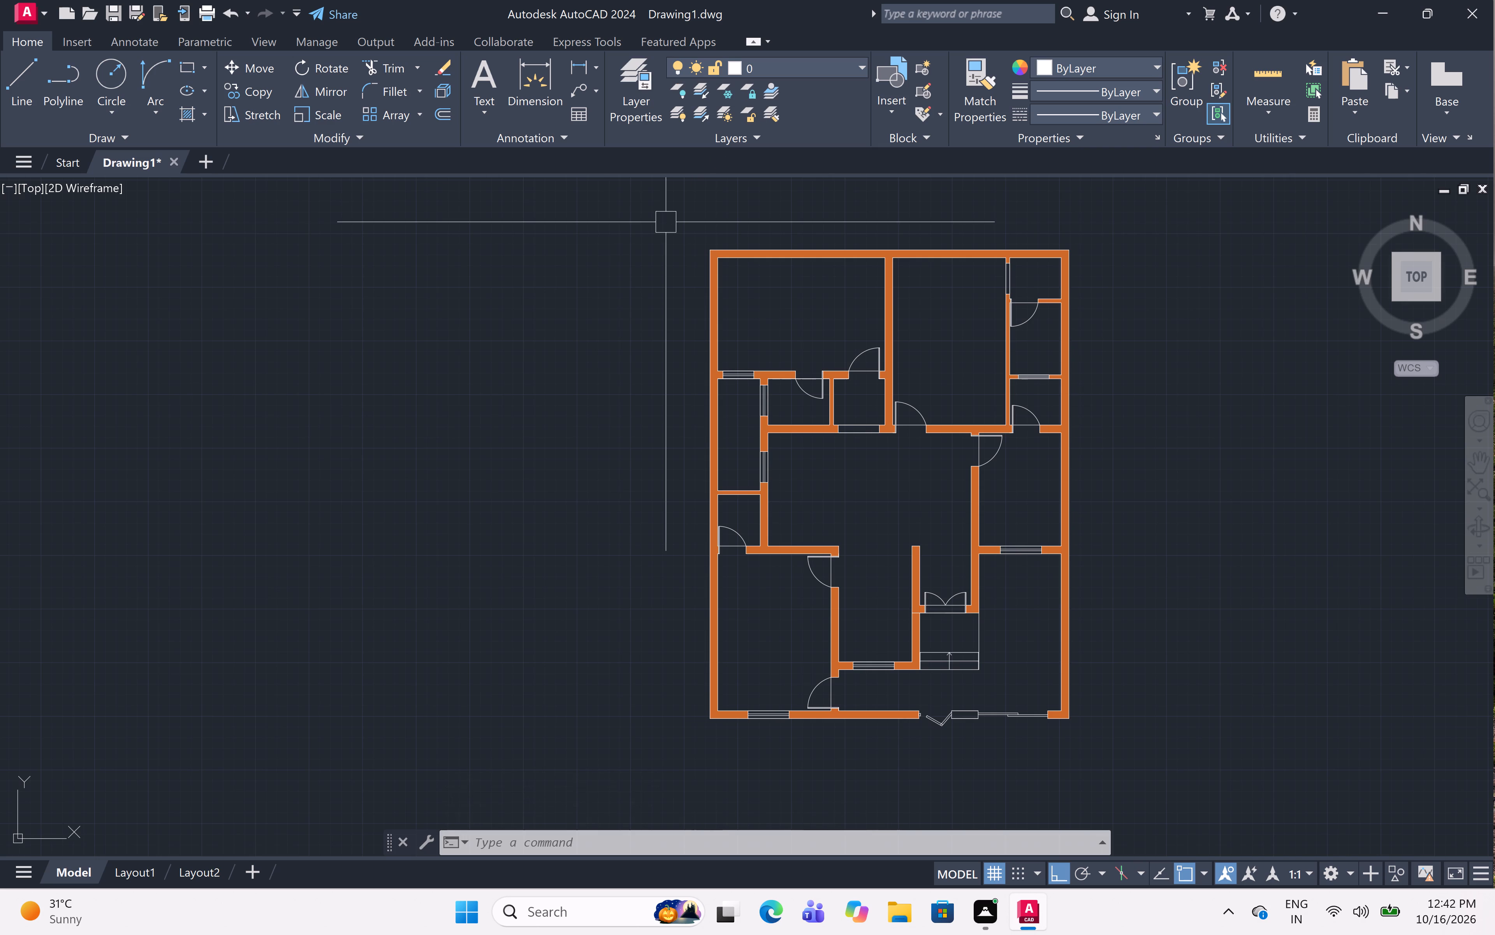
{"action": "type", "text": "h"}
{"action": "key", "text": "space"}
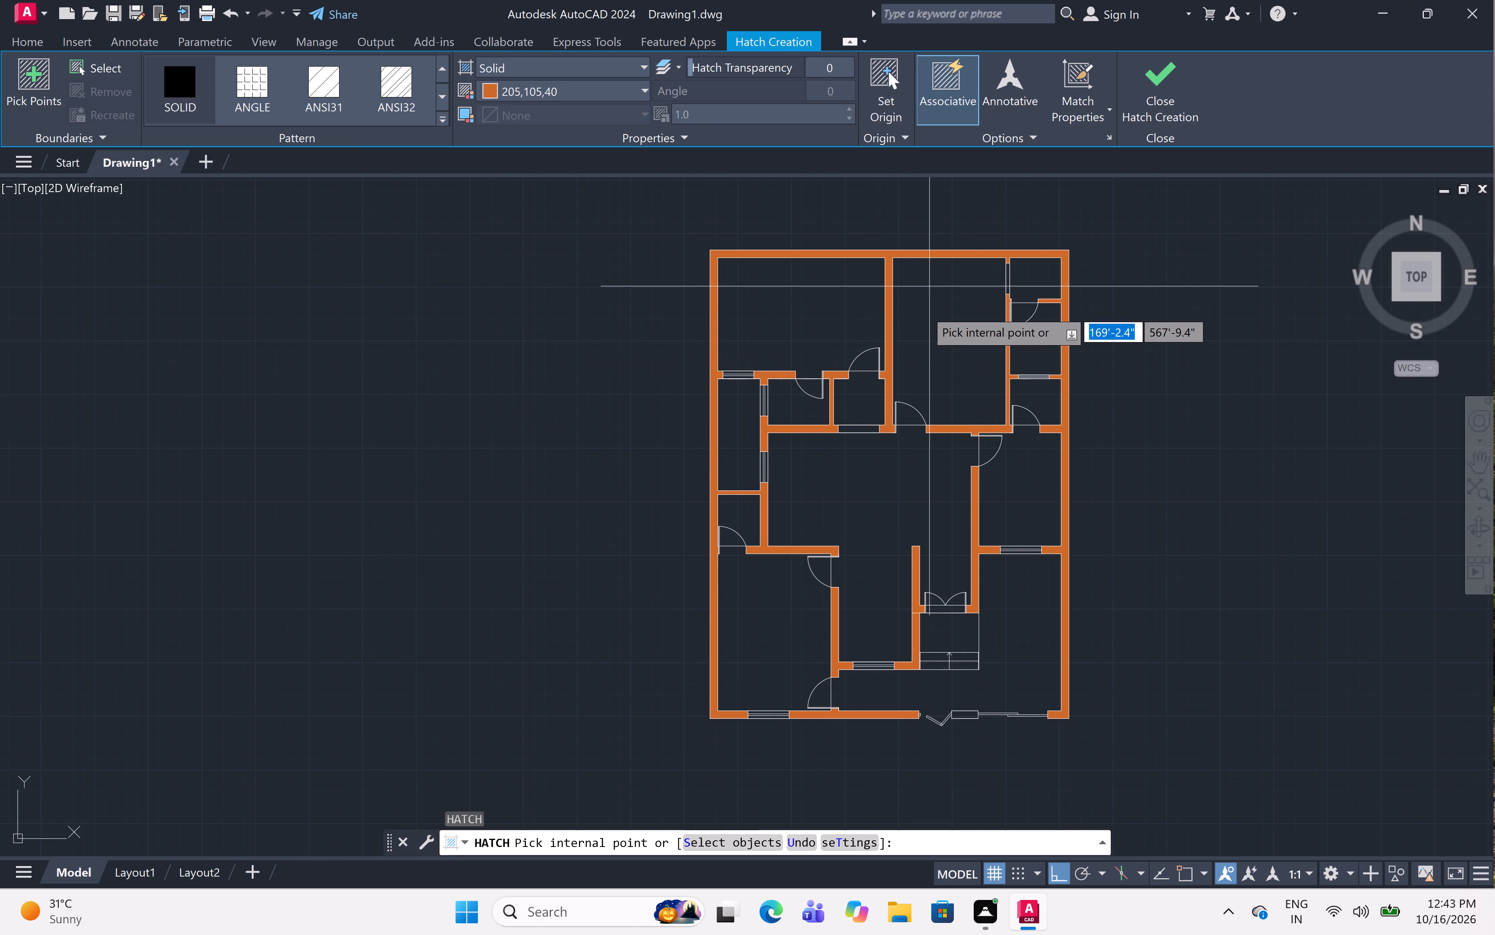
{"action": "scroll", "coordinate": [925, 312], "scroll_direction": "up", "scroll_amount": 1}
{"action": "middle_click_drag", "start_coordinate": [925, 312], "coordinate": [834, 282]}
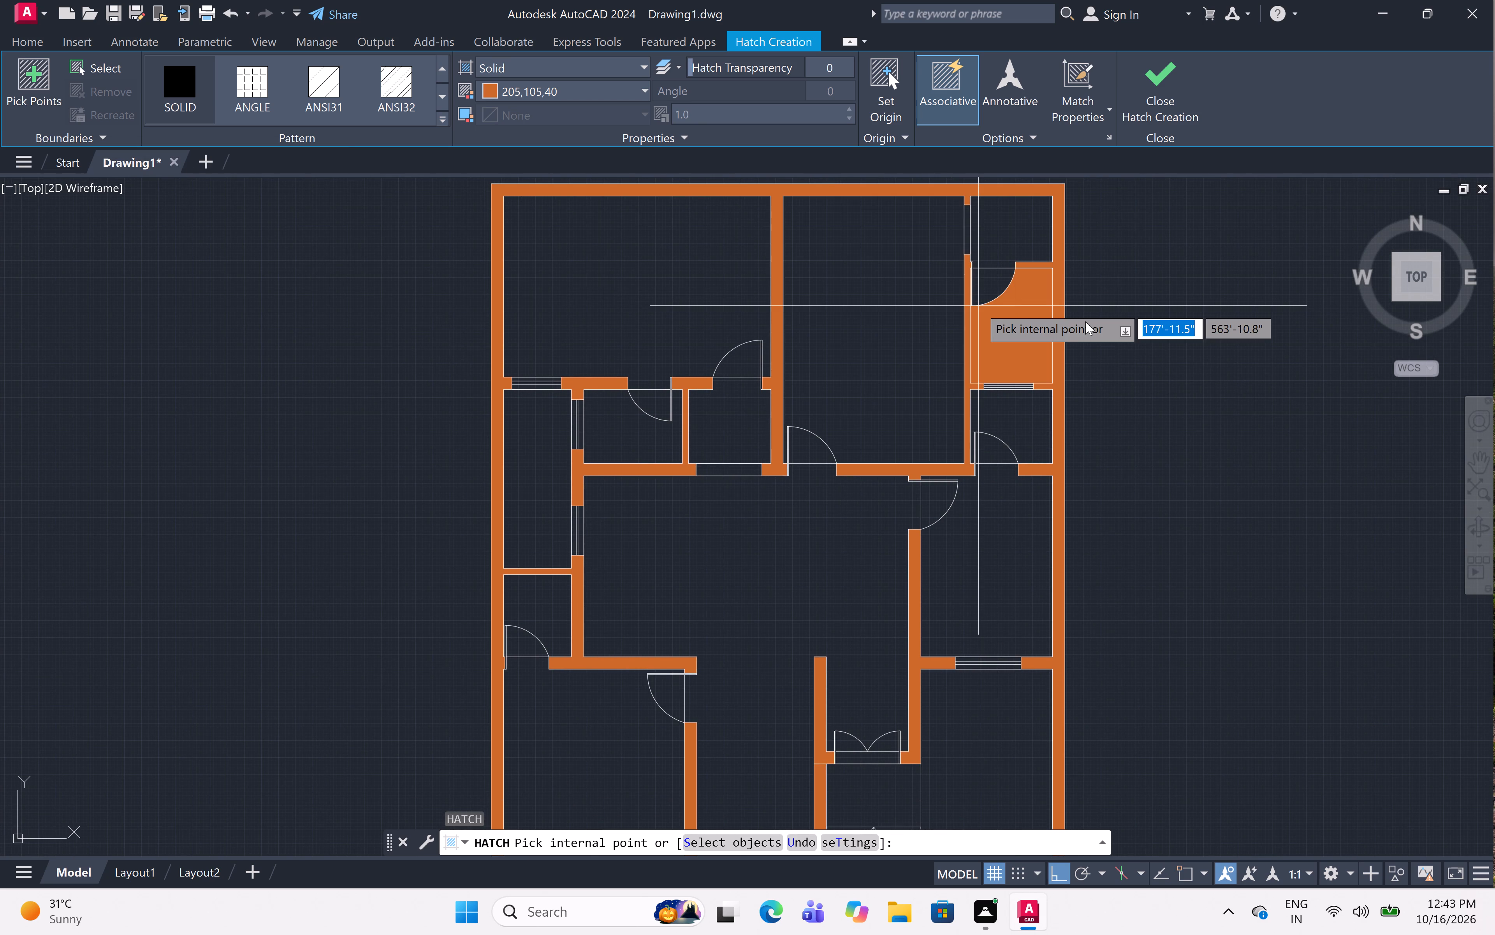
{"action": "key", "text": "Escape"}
Review the wall hatching across the whole floor plan, checking the upper rooms, central hall and outer walls.
{"action": "scroll", "coordinate": [1126, 297], "scroll_direction": "down", "scroll_amount": 1}
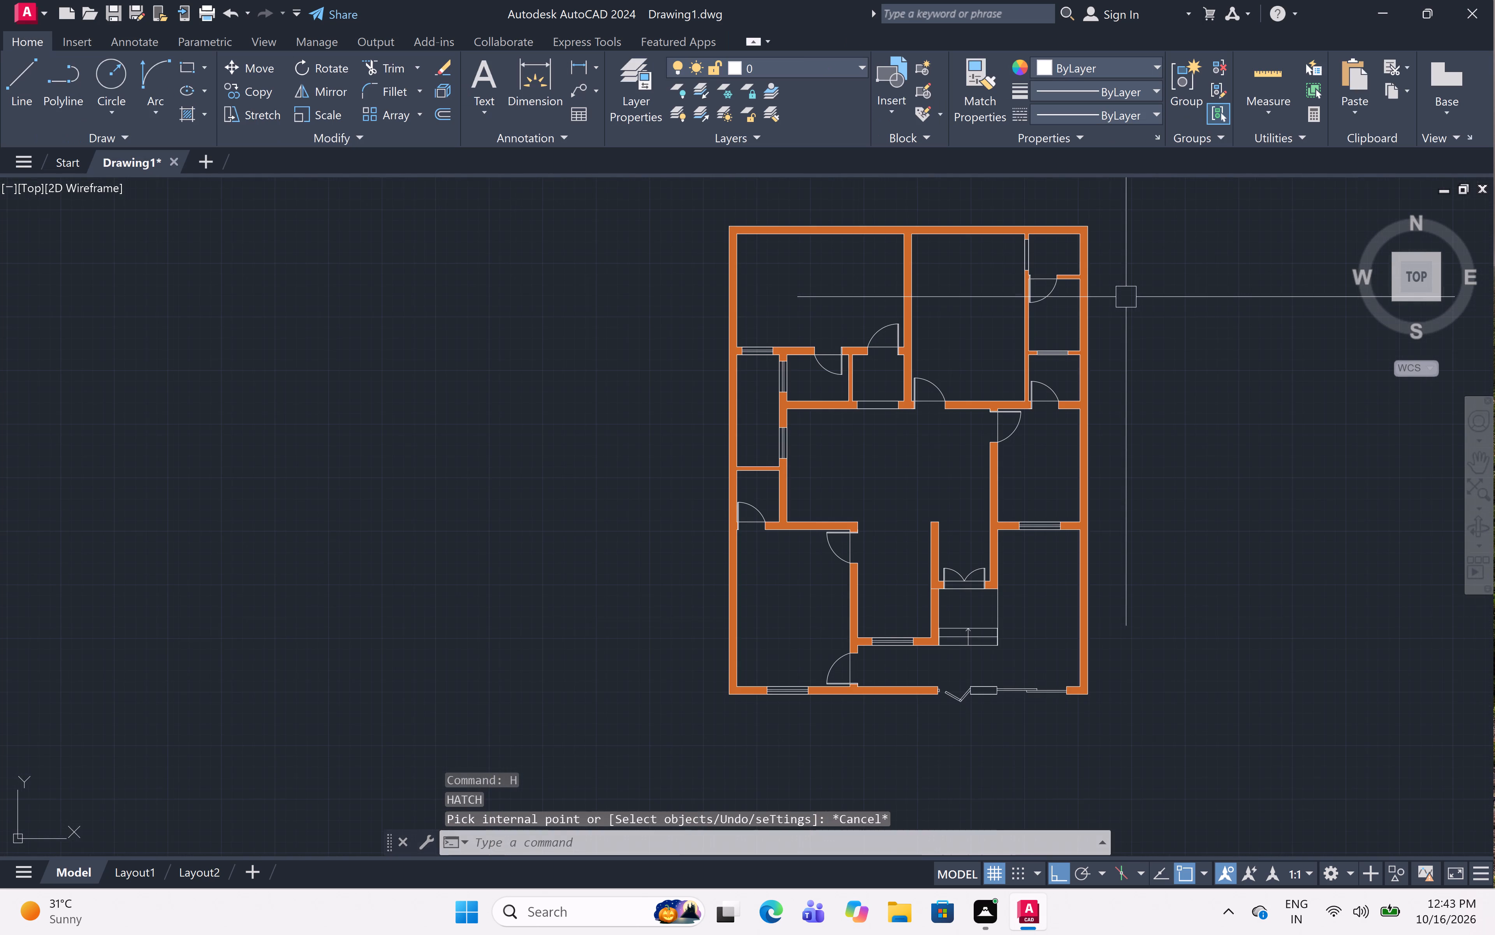
{"action": "middle_click_drag", "start_coordinate": [1126, 296], "coordinate": [1071, 293]}
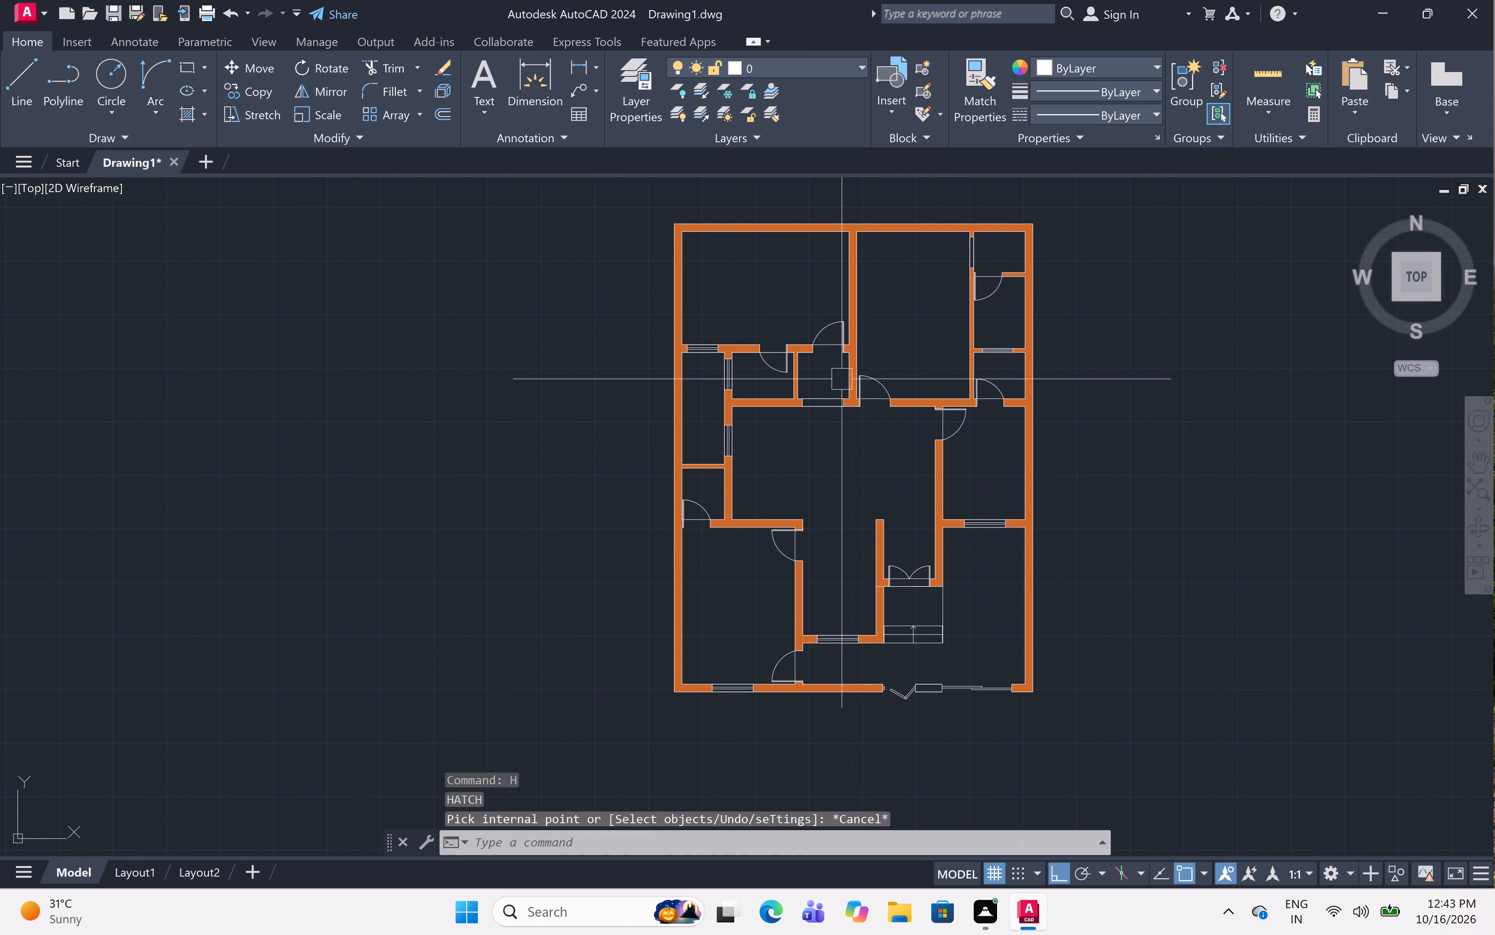
{"action": "scroll", "coordinate": [842, 378], "scroll_direction": "up", "scroll_amount": 4}
{"action": "scroll", "coordinate": [842, 376], "scroll_direction": "down", "scroll_amount": 6}
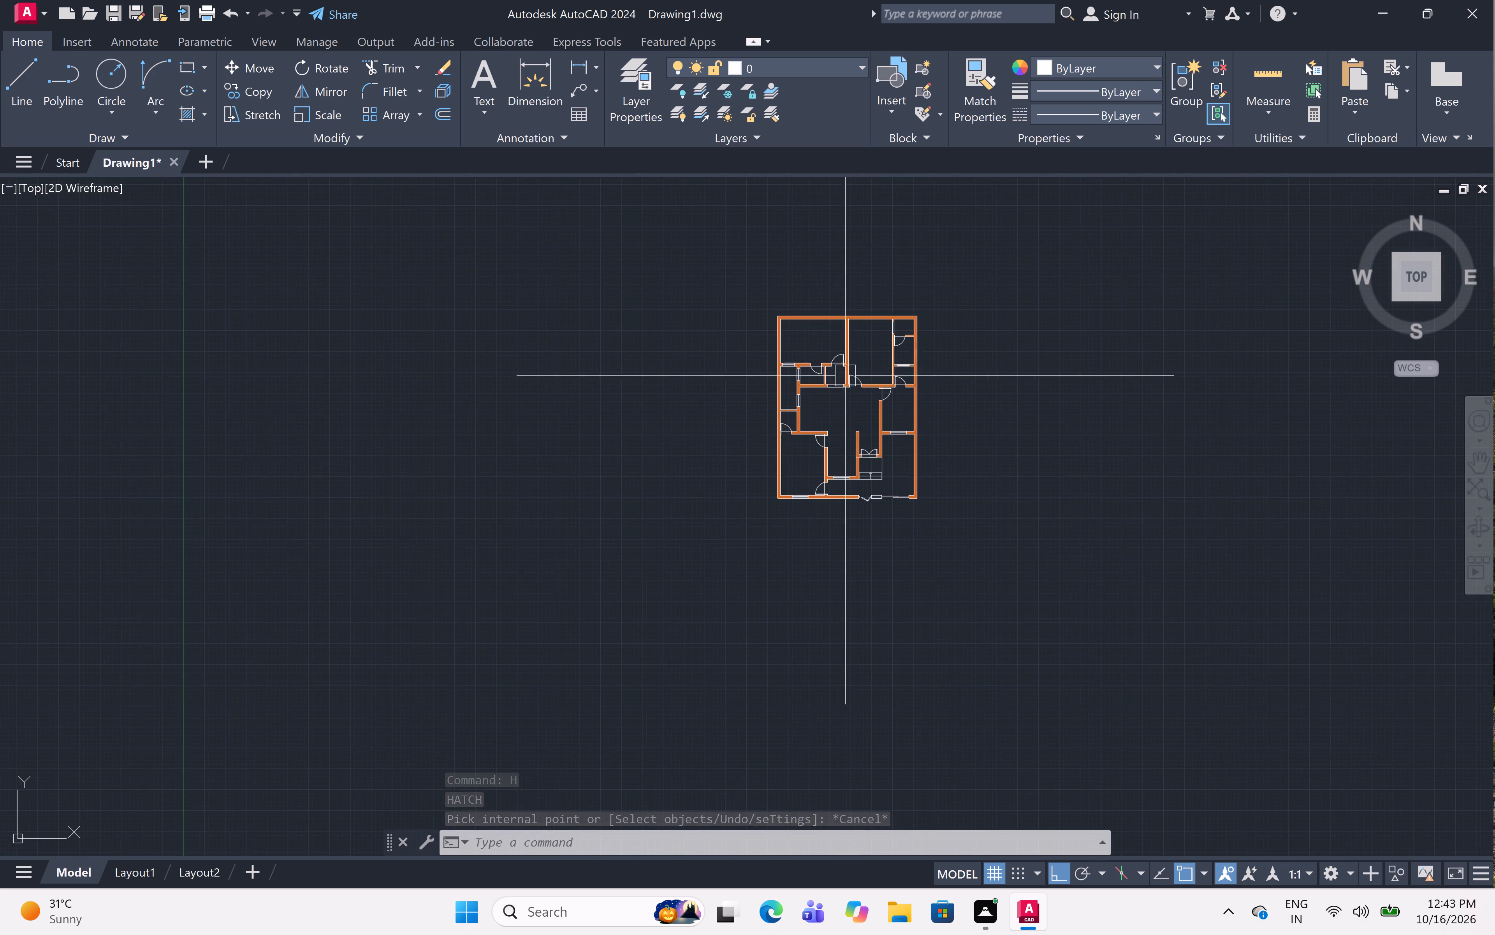
{"action": "scroll", "coordinate": [848, 376], "scroll_direction": "up", "scroll_amount": 4}
{"action": "scroll", "coordinate": [906, 333], "scroll_direction": "down", "scroll_amount": 1}
{"action": "middle_click_drag", "start_coordinate": [906, 333], "coordinate": [909, 414]}
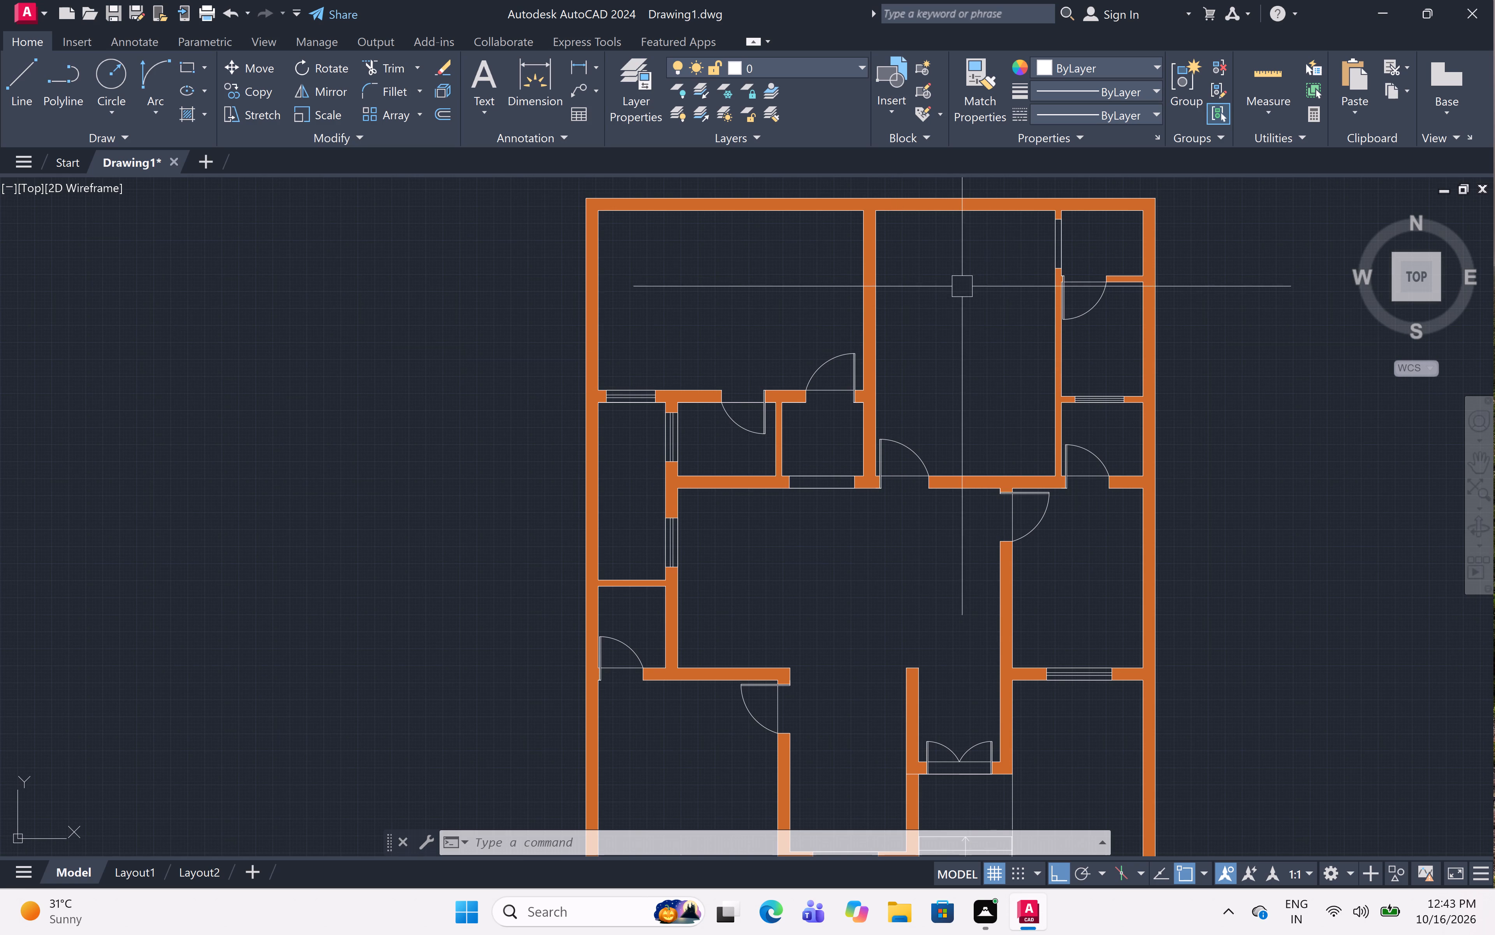
{"action": "scroll", "coordinate": [932, 326], "scroll_direction": "down", "scroll_amount": 1}
{"action": "middle_click_drag", "start_coordinate": [980, 321], "coordinate": [924, 349]}
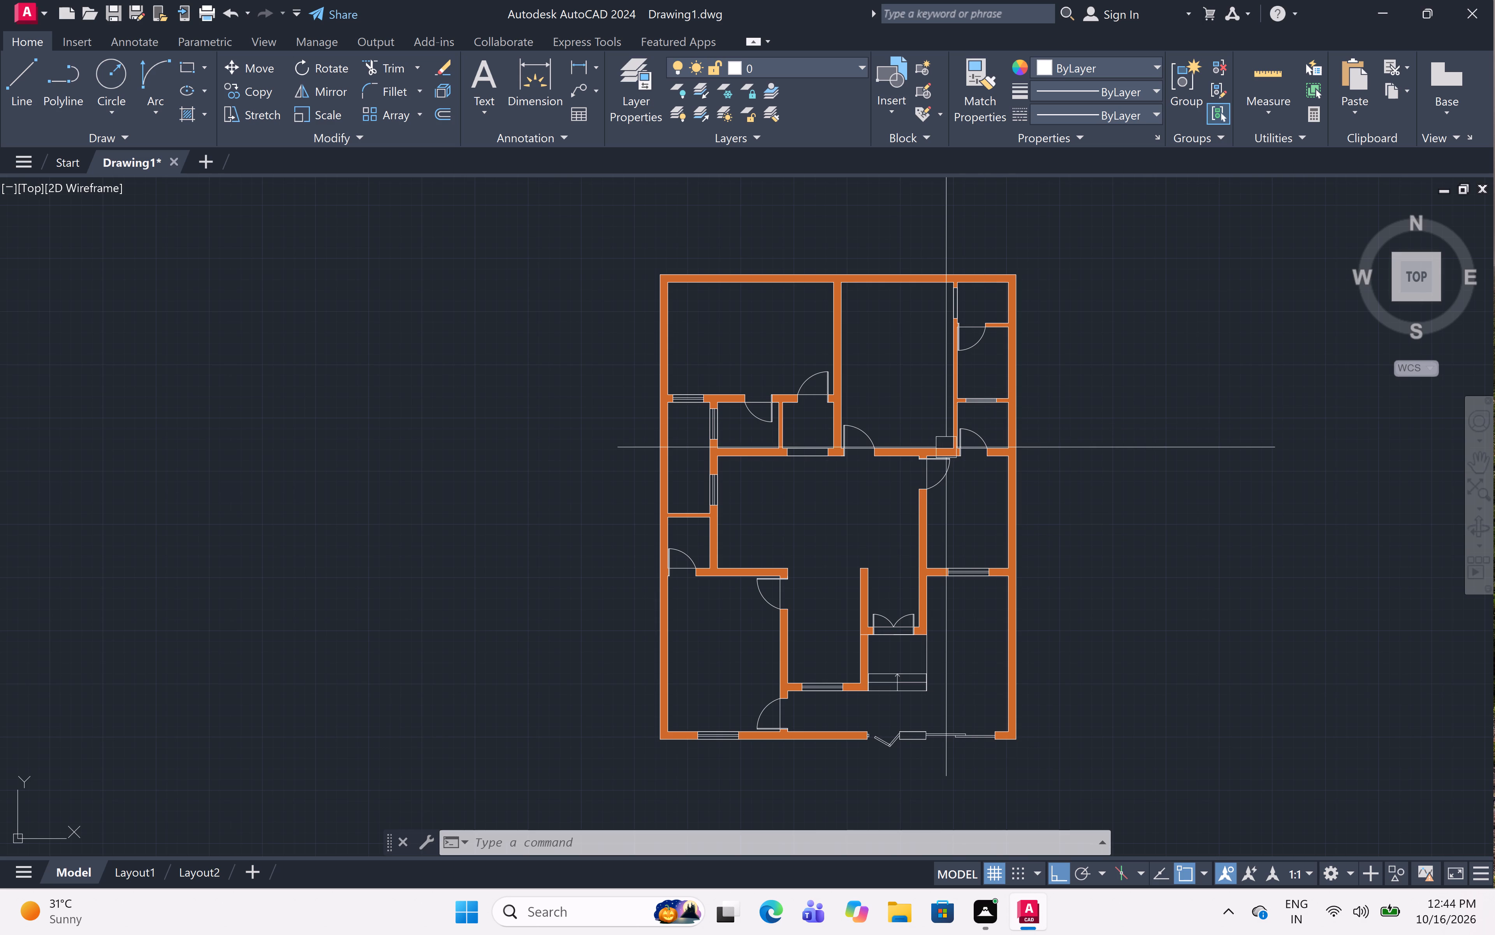
{"action": "key", "text": "Escape"}
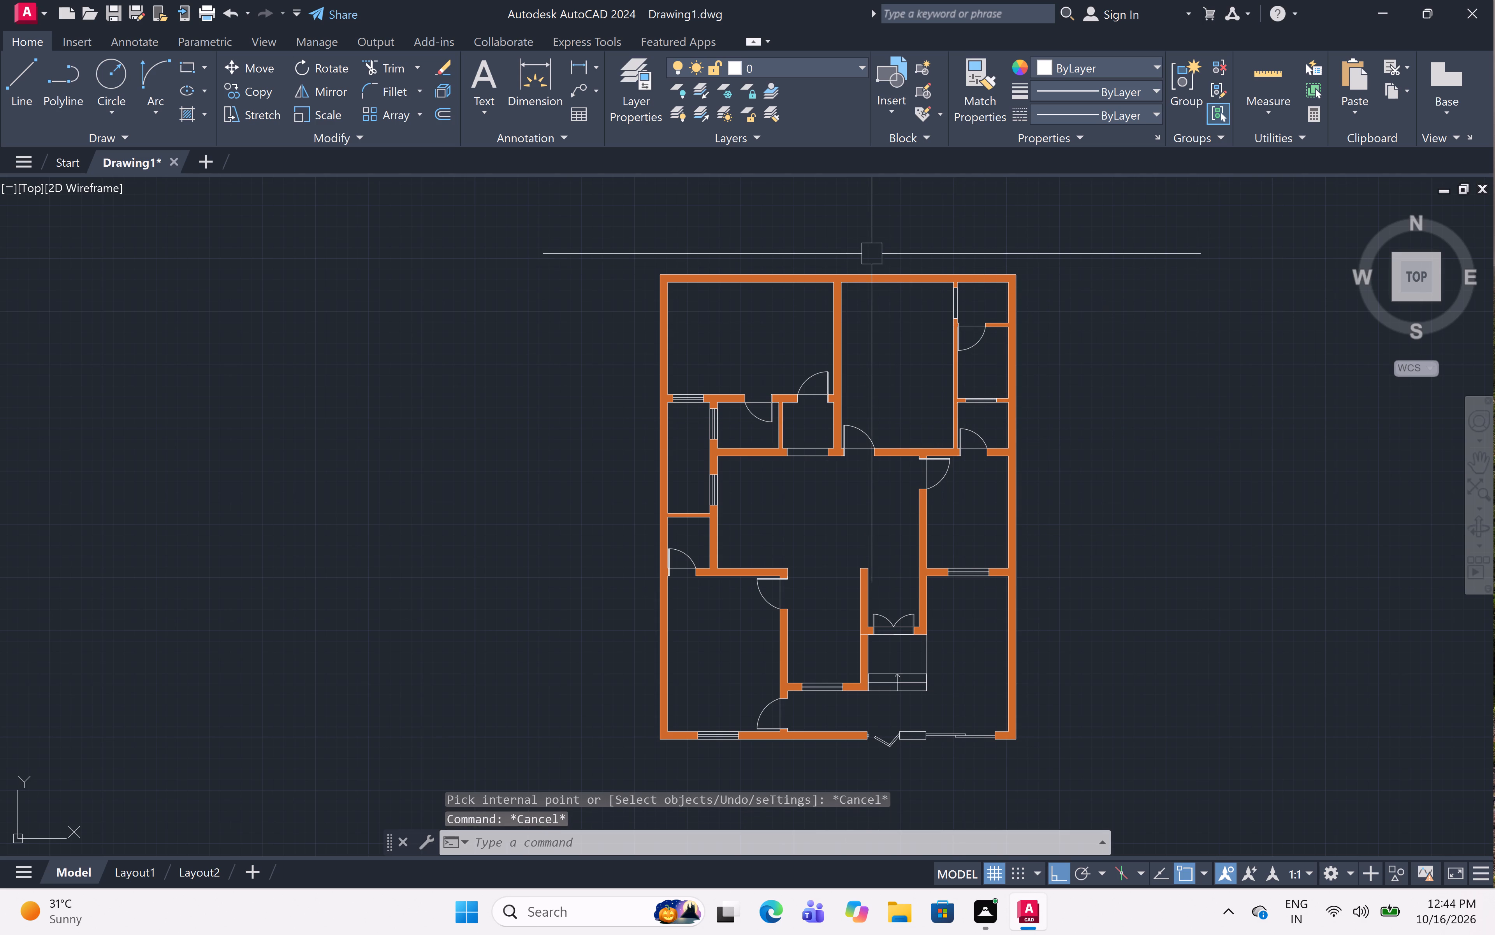
{"action": "scroll", "coordinate": [872, 254], "scroll_direction": "up", "scroll_amount": 1}
{"action": "middle_click_drag", "start_coordinate": [869, 248], "coordinate": [866, 276]}
{"action": "scroll", "coordinate": [897, 314], "scroll_direction": "up", "scroll_amount": 1}
{"action": "middle_click_drag", "start_coordinate": [893, 309], "coordinate": [888, 342]}
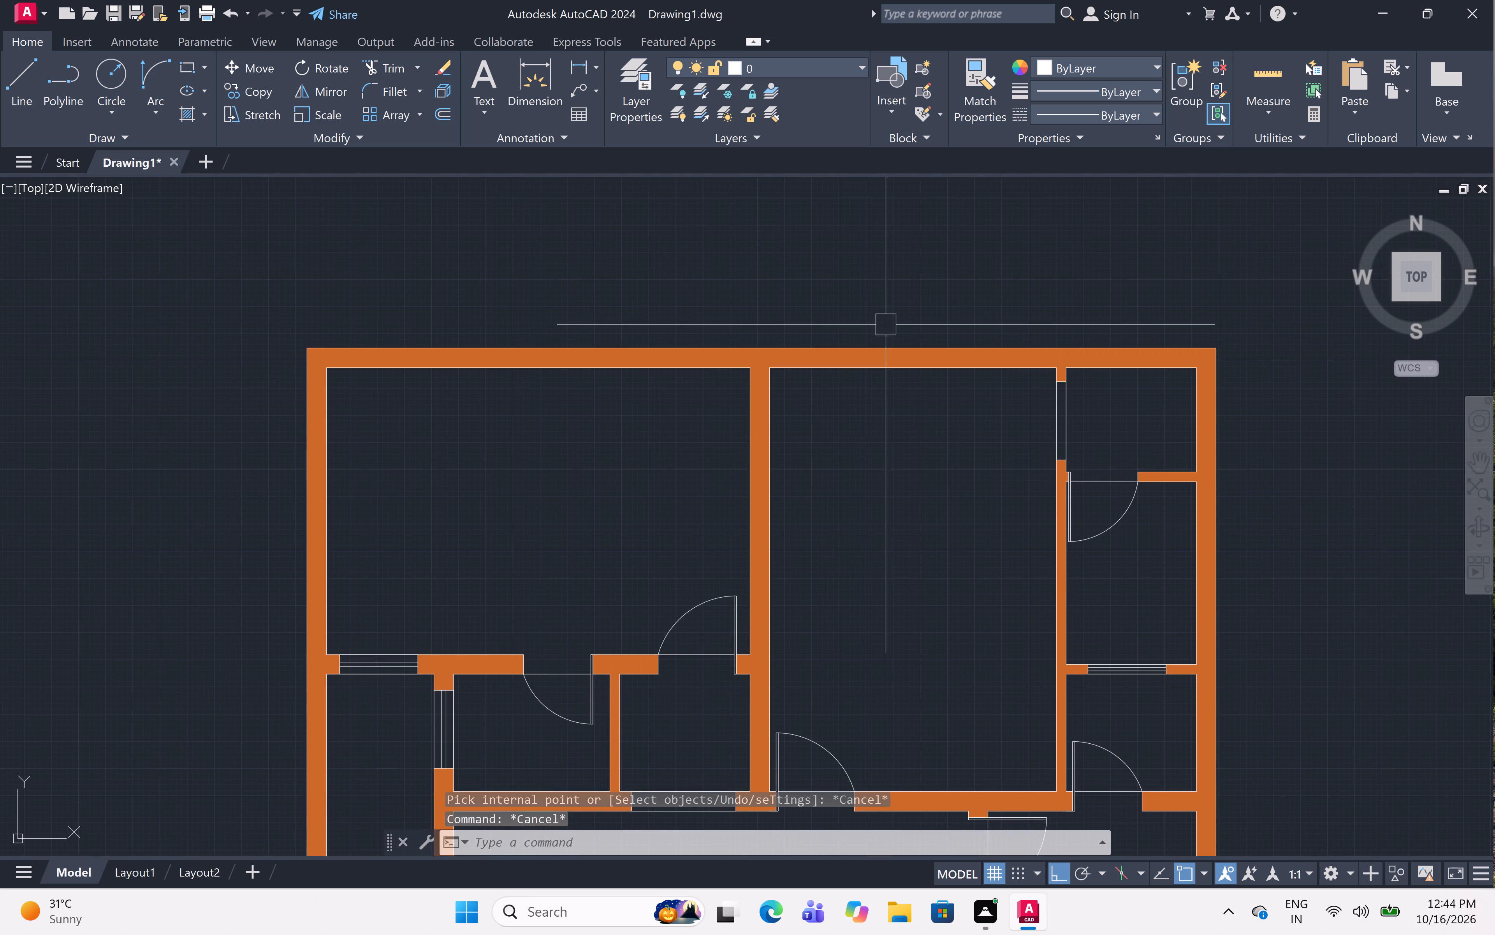
{"action": "middle_click_drag", "start_coordinate": [886, 318], "coordinate": [887, 342]}
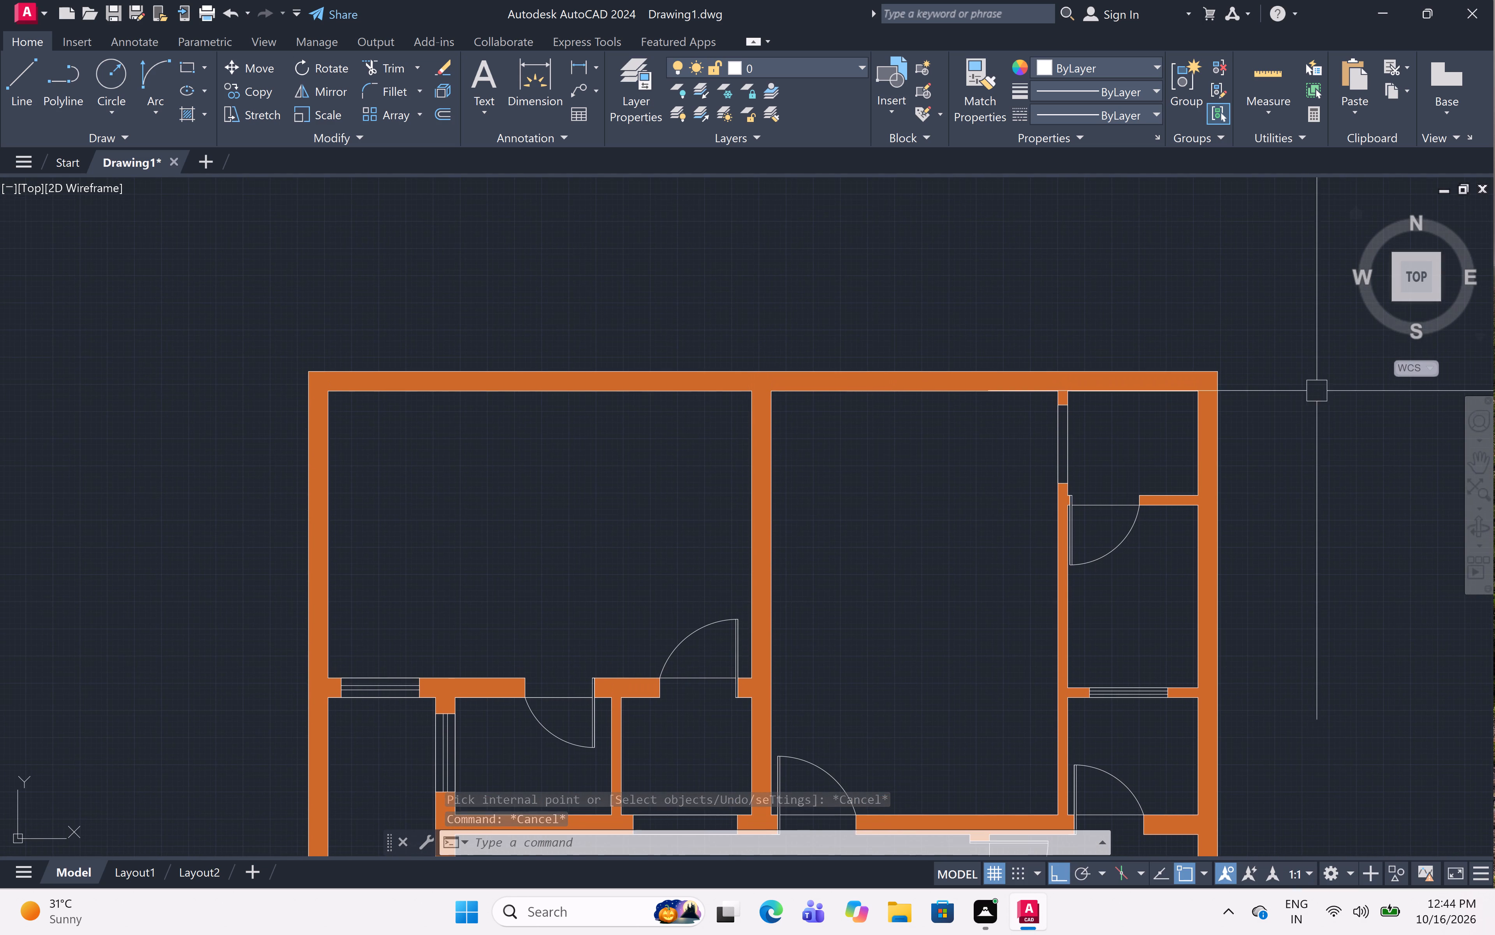
{"action": "scroll", "coordinate": [972, 390], "scroll_direction": "down", "scroll_amount": 2}
{"action": "middle_click_drag", "start_coordinate": [990, 458], "coordinate": [890, 403]}
{"action": "middle_click_drag", "start_coordinate": [1036, 497], "coordinate": [1023, 418]}
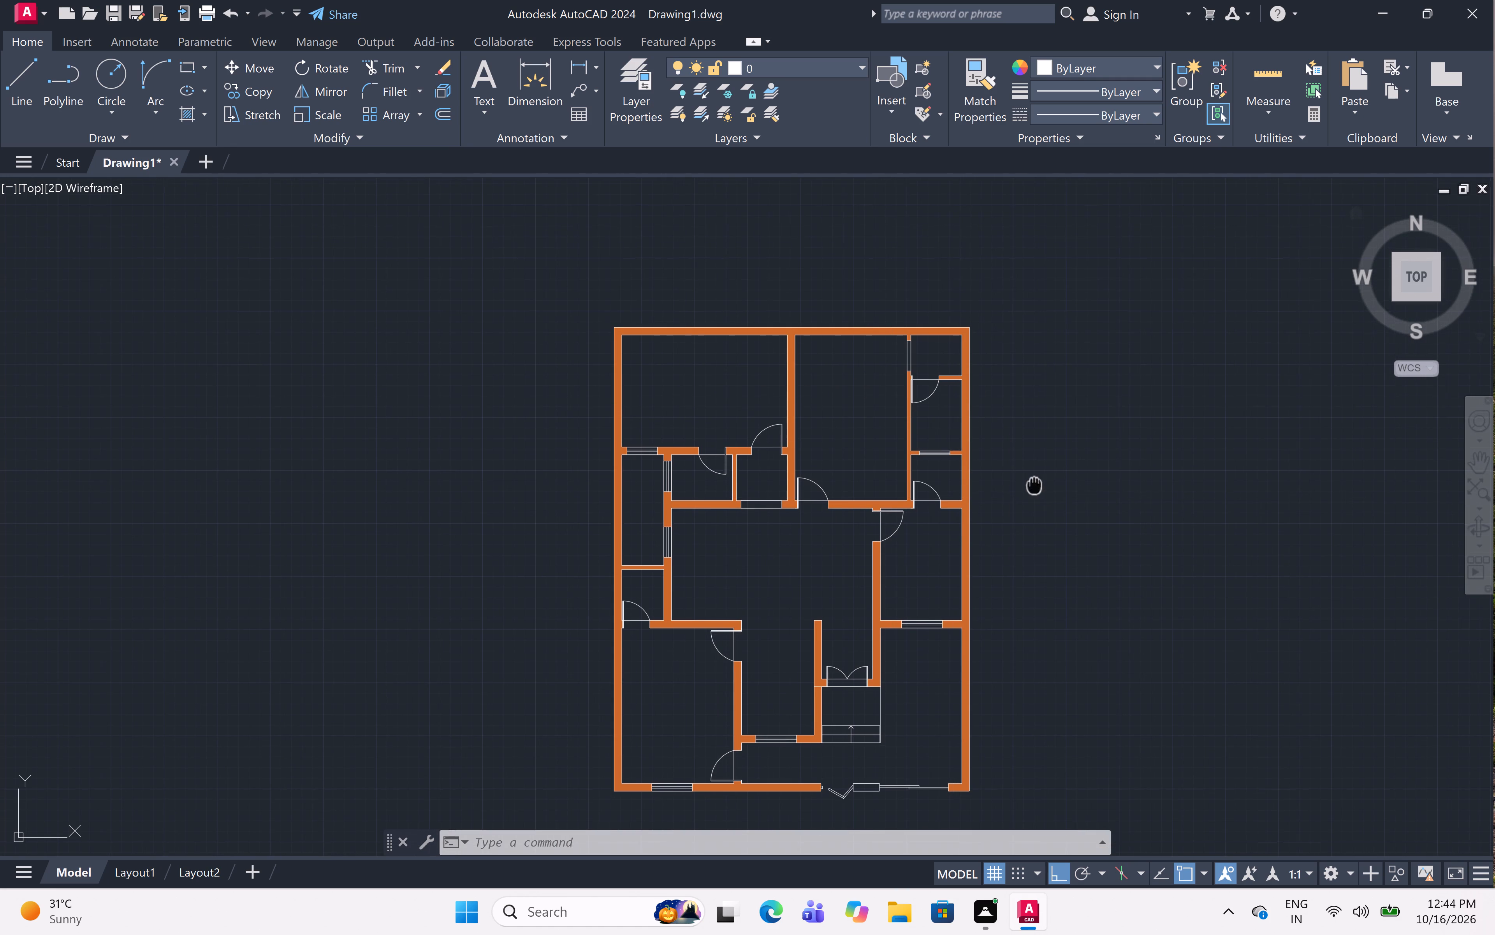
{"action": "middle_click_drag", "start_coordinate": [1023, 418], "coordinate": [1020, 442]}
{"action": "scroll", "coordinate": [1057, 487], "scroll_direction": "up", "scroll_amount": 1}
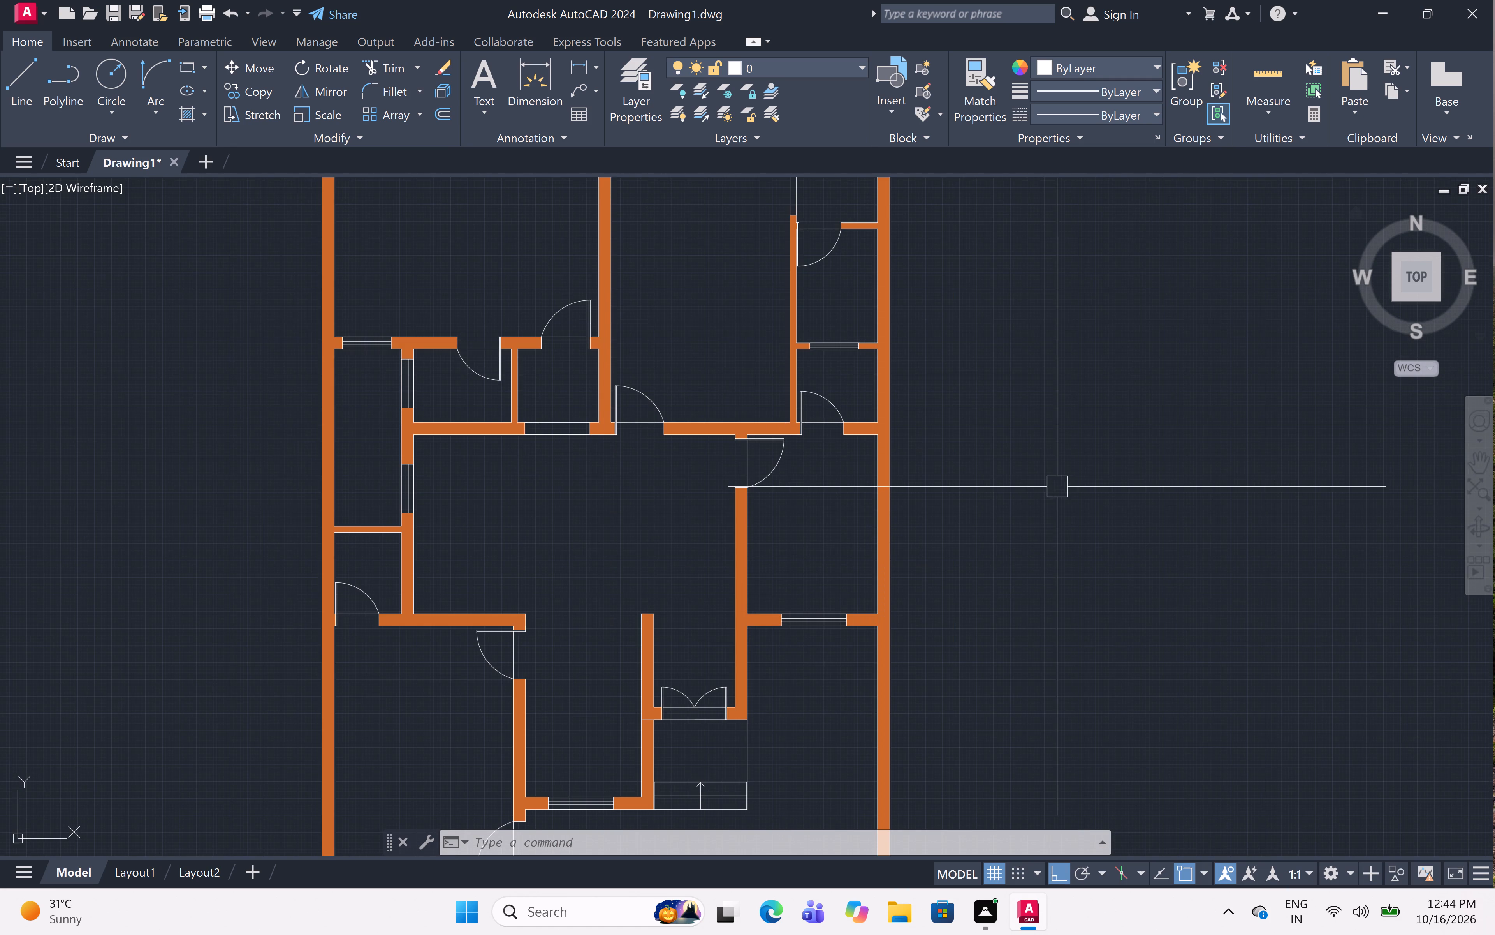
{"action": "middle_click_drag", "start_coordinate": [1055, 484], "coordinate": [1110, 516]}
{"action": "key", "text": "Escape"}
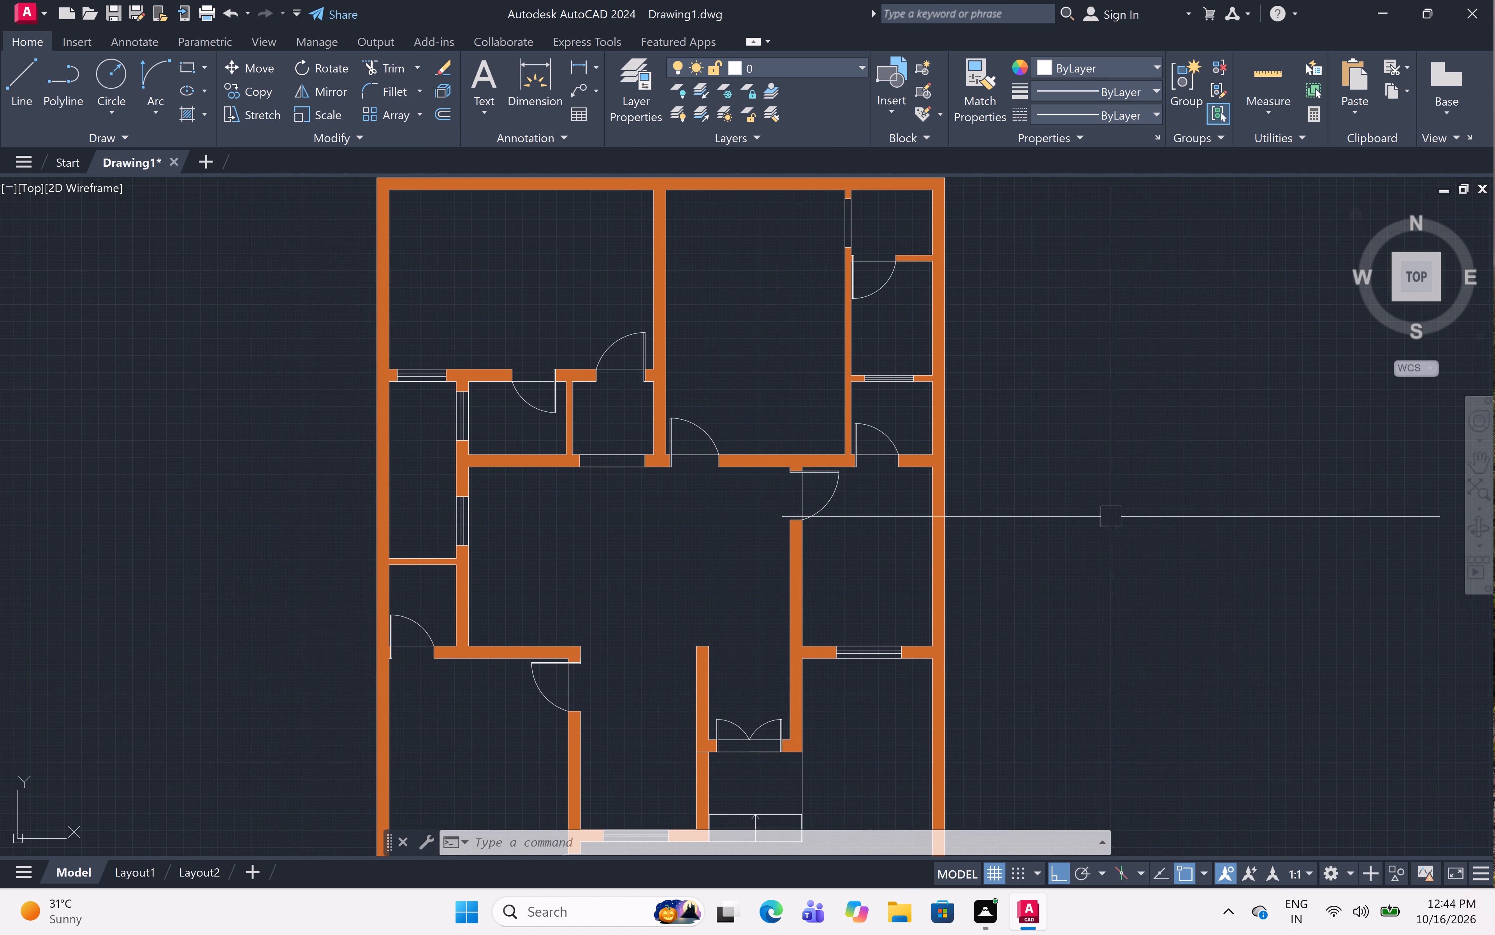
{"action": "scroll", "coordinate": [1093, 510], "scroll_direction": "down", "scroll_amount": 1}
{"action": "middle_click_drag", "start_coordinate": [1093, 509], "coordinate": [1092, 483]}
{"action": "scroll", "coordinate": [1090, 491], "scroll_direction": "up", "scroll_amount": 1}
{"action": "middle_click_drag", "start_coordinate": [1092, 494], "coordinate": [1100, 519]}
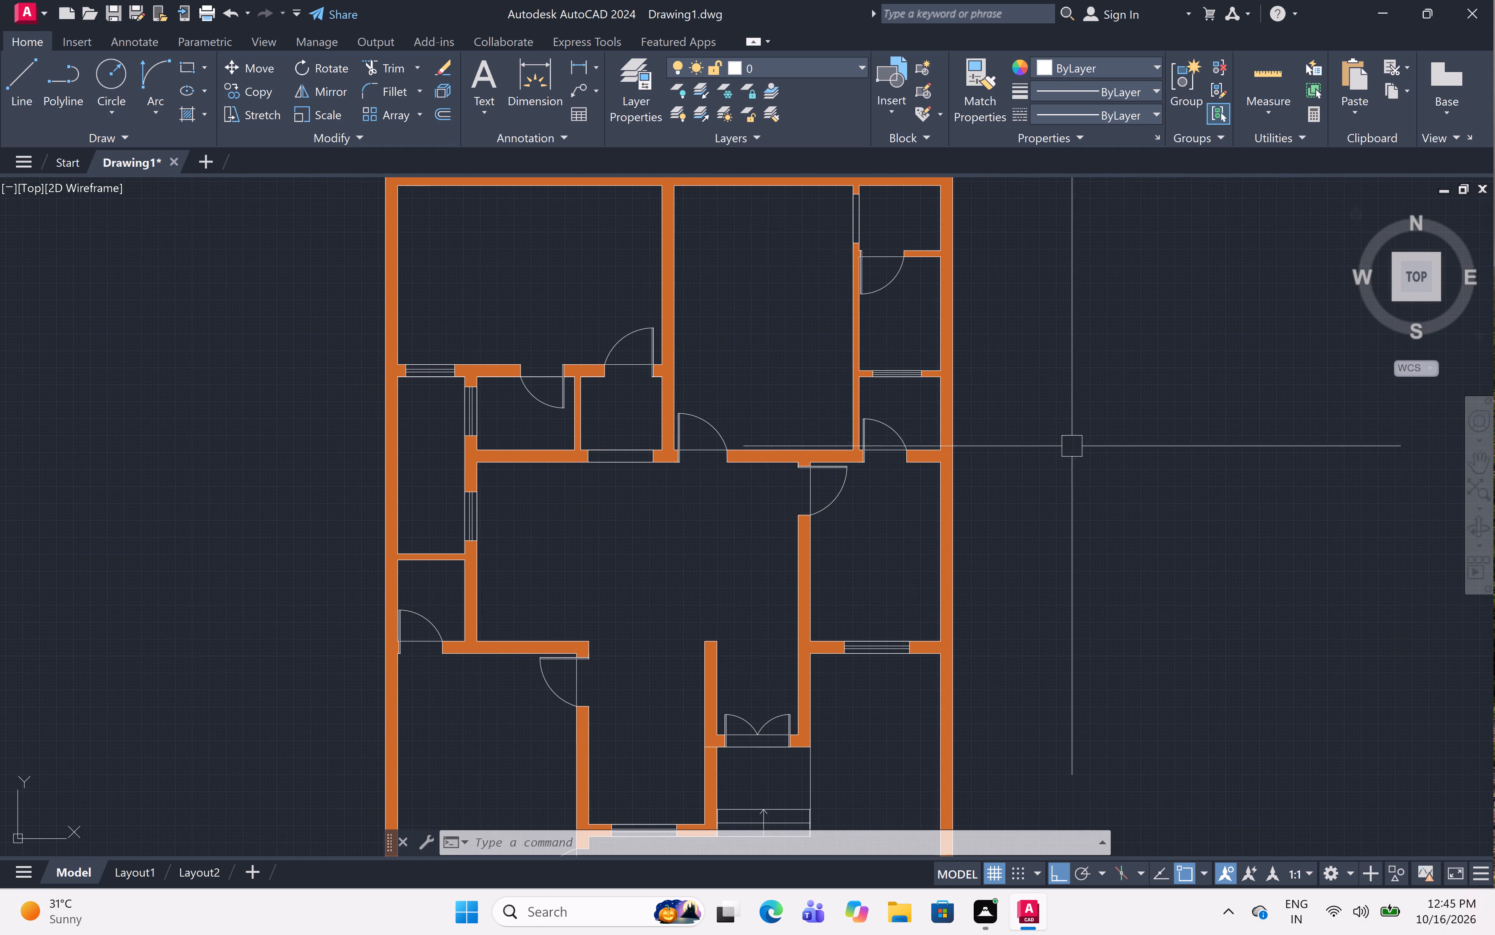
{"action": "scroll", "coordinate": [1059, 456], "scroll_direction": "down", "scroll_amount": 2}
{"action": "scroll", "coordinate": [1057, 455], "scroll_direction": "up", "scroll_amount": 1}
{"action": "middle_click_drag", "start_coordinate": [1057, 452], "coordinate": [1063, 471]}
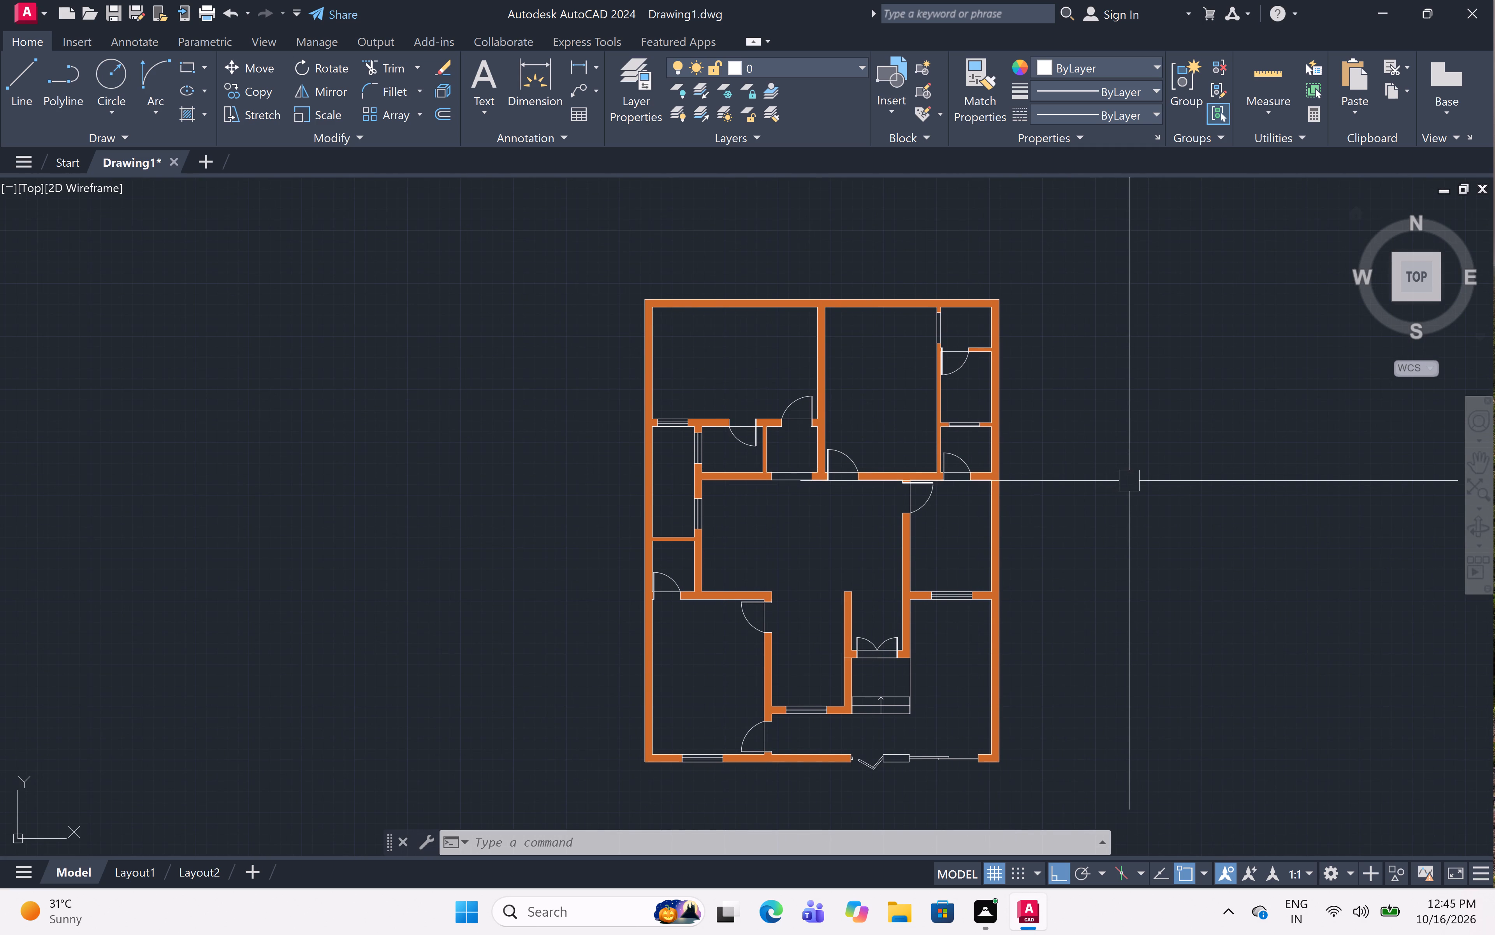
{"action": "right_click", "coordinate": [1224, 519]}
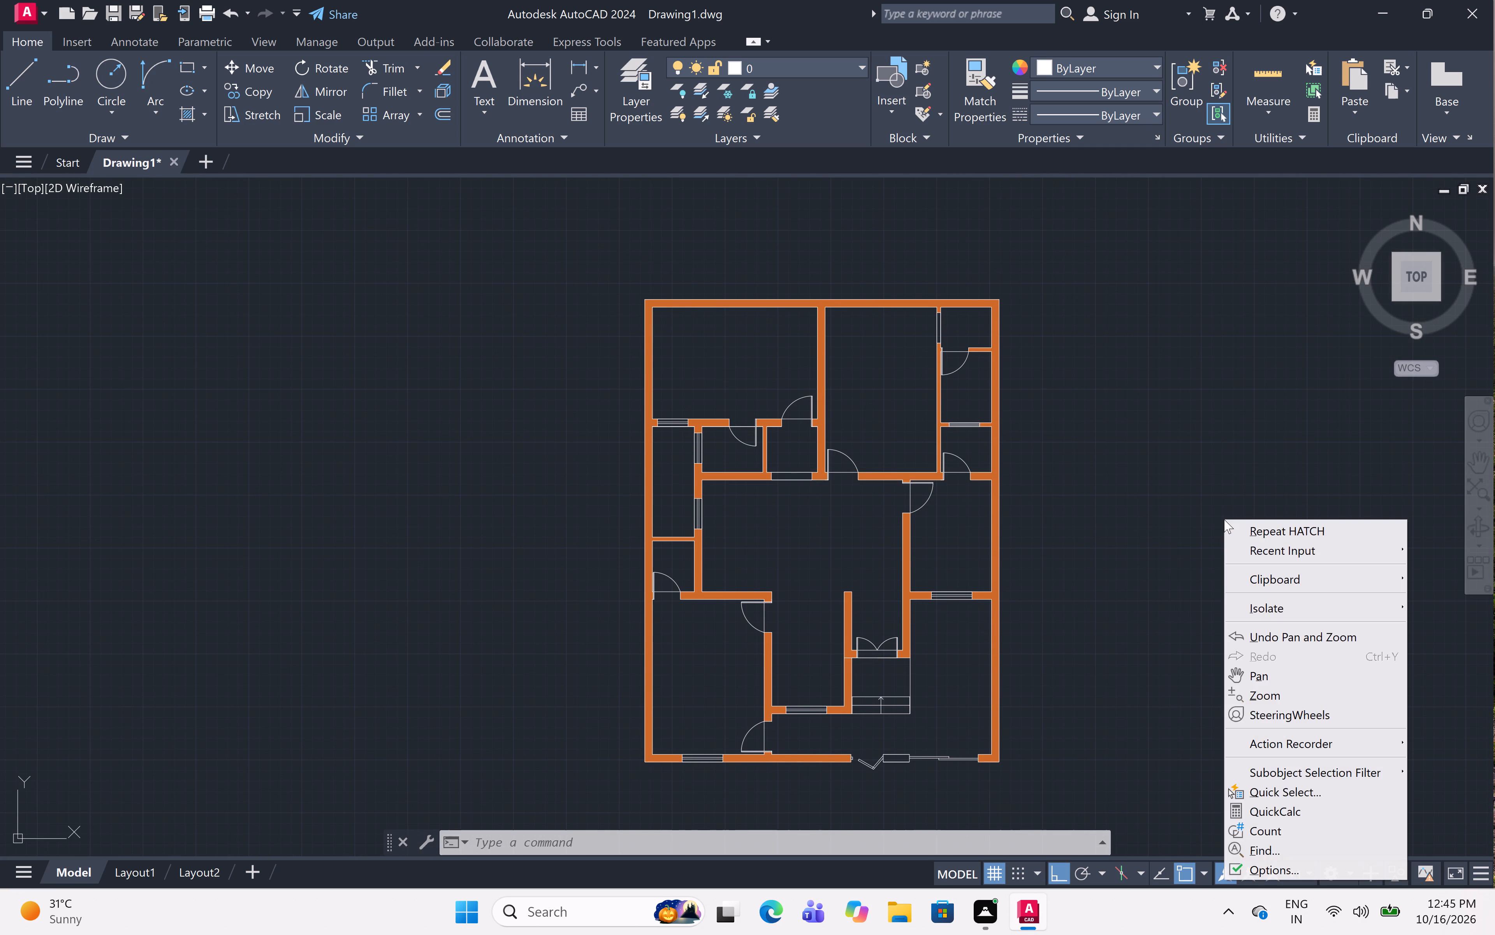
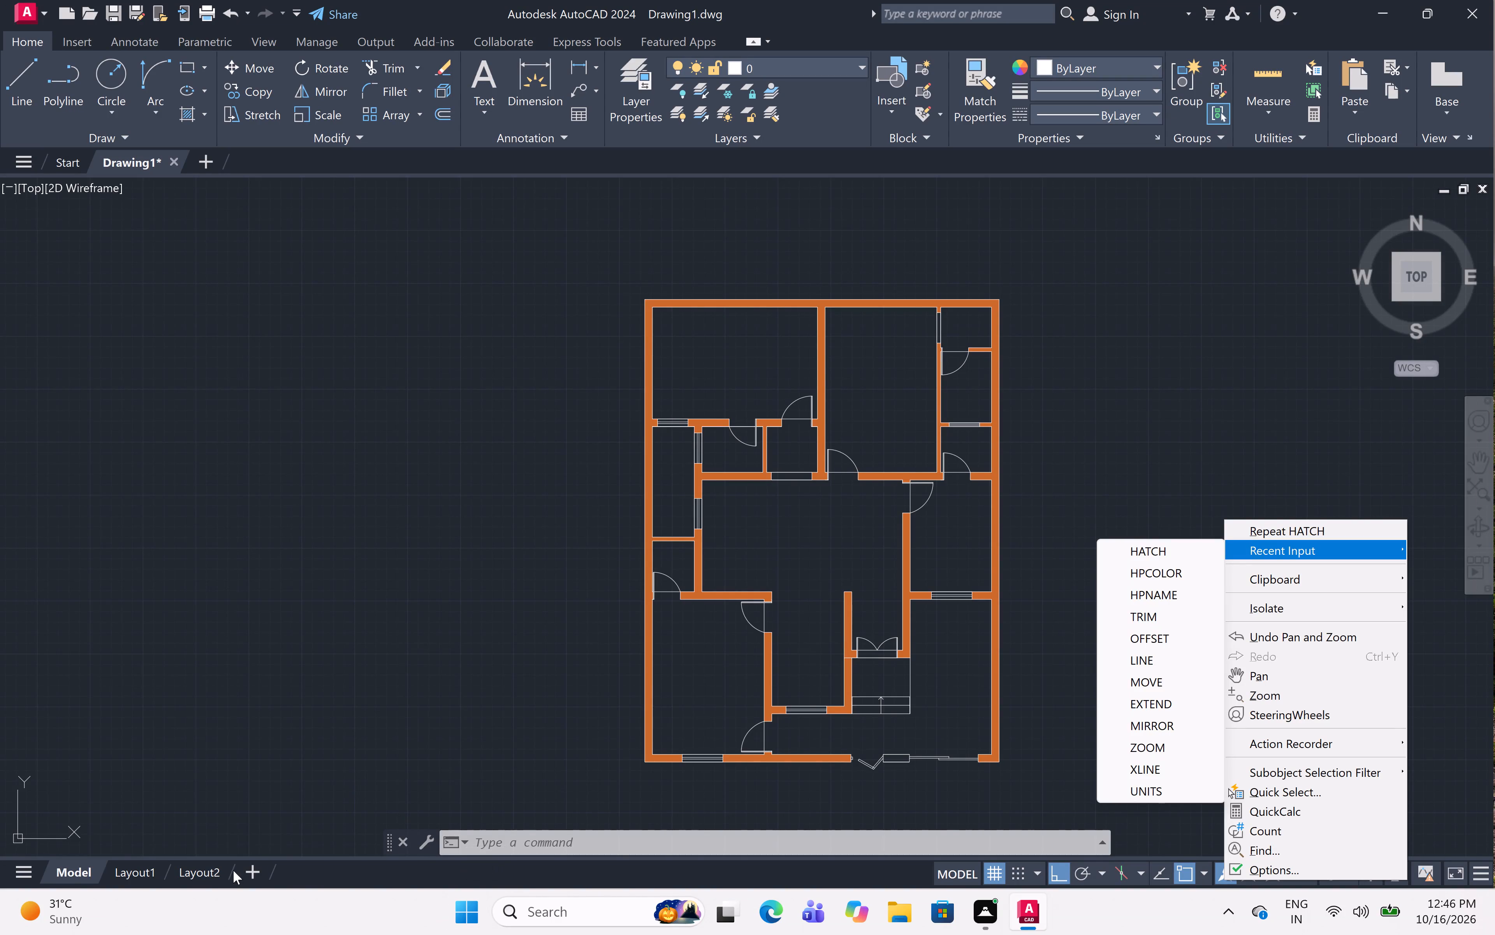
Open the existing drawing 13-9-26 floor plan (3).
{"action": "key", "text": "Escape"}
{"action": "key", "text": "Escape"}
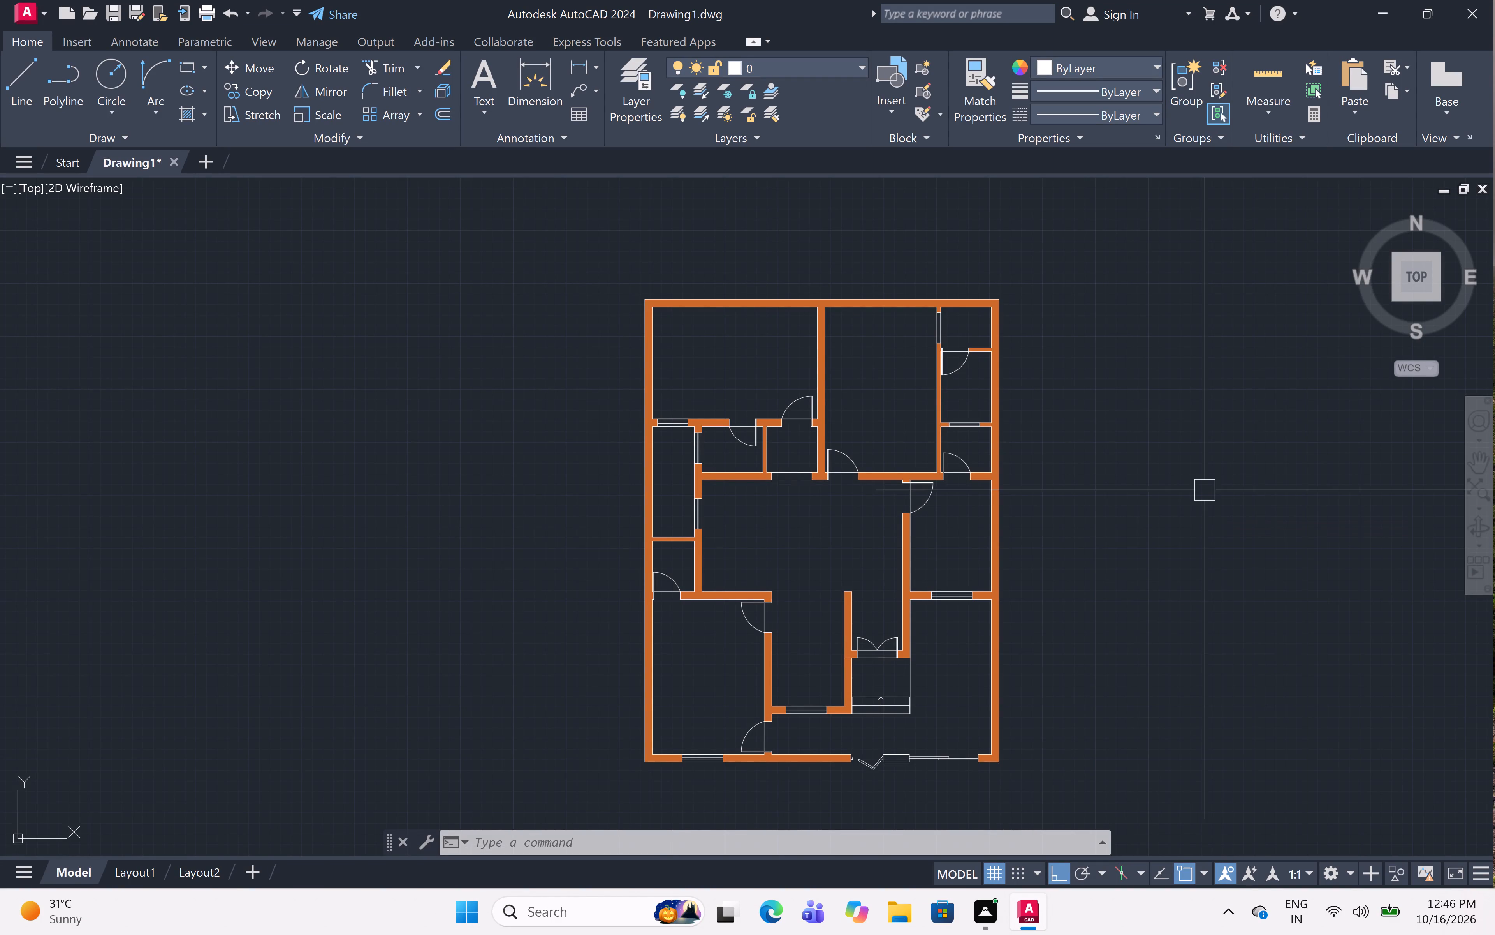
{"action": "left_click", "coordinate": [17, 3]}
{"action": "left_click", "coordinate": [198, 172]}
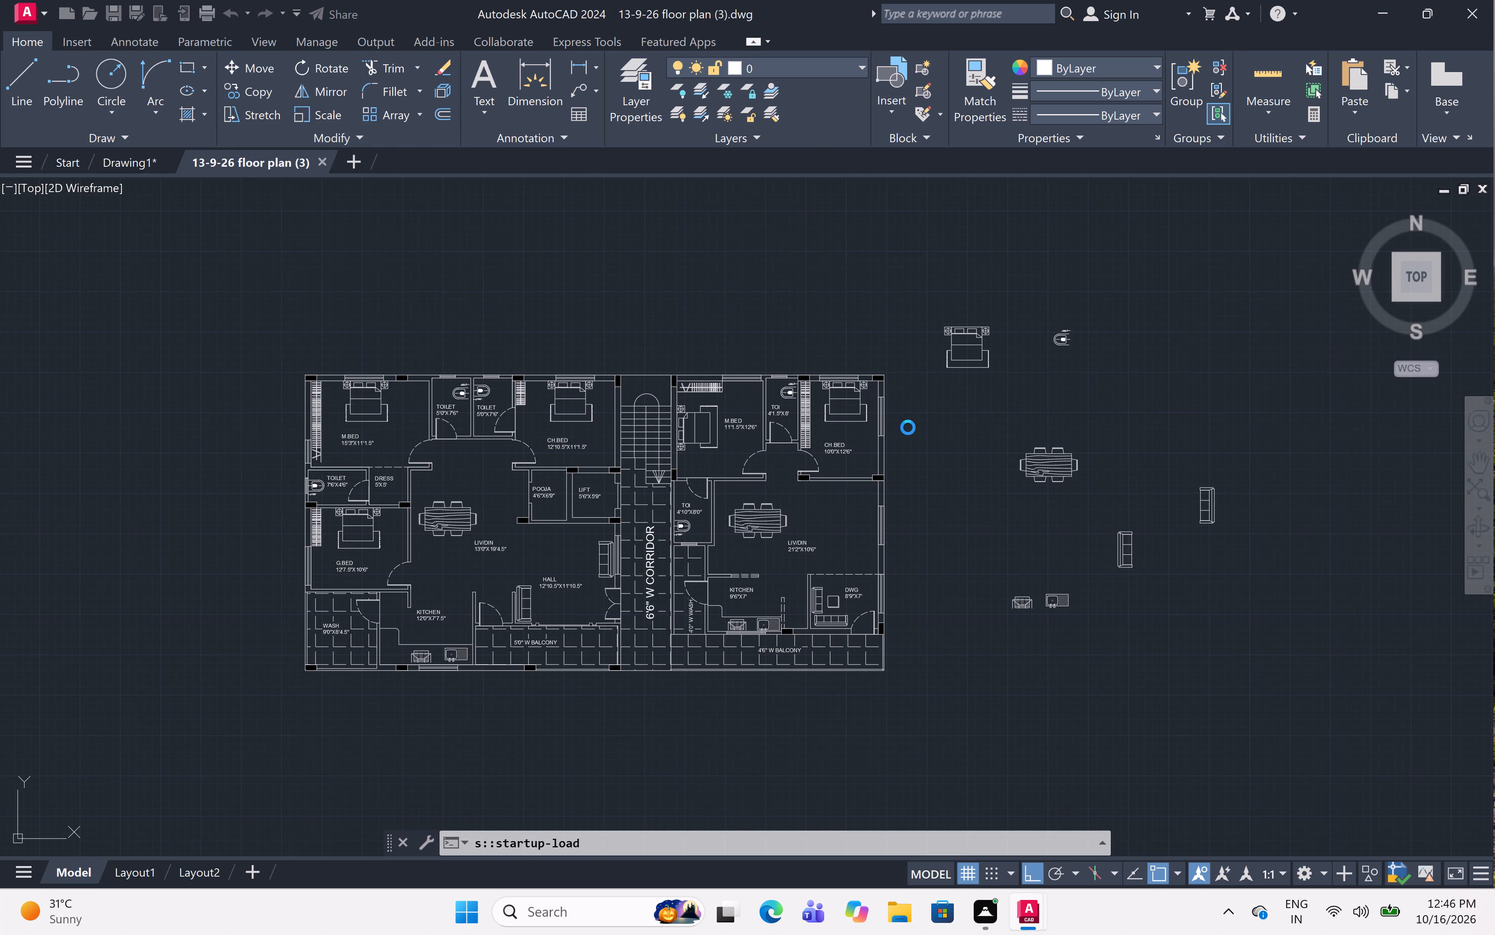
Copy all the loose furniture and fixture symbols beside the floor plan and paste them beside the plan in Drawing1.
{"action": "left_click", "coordinate": [901, 259]}
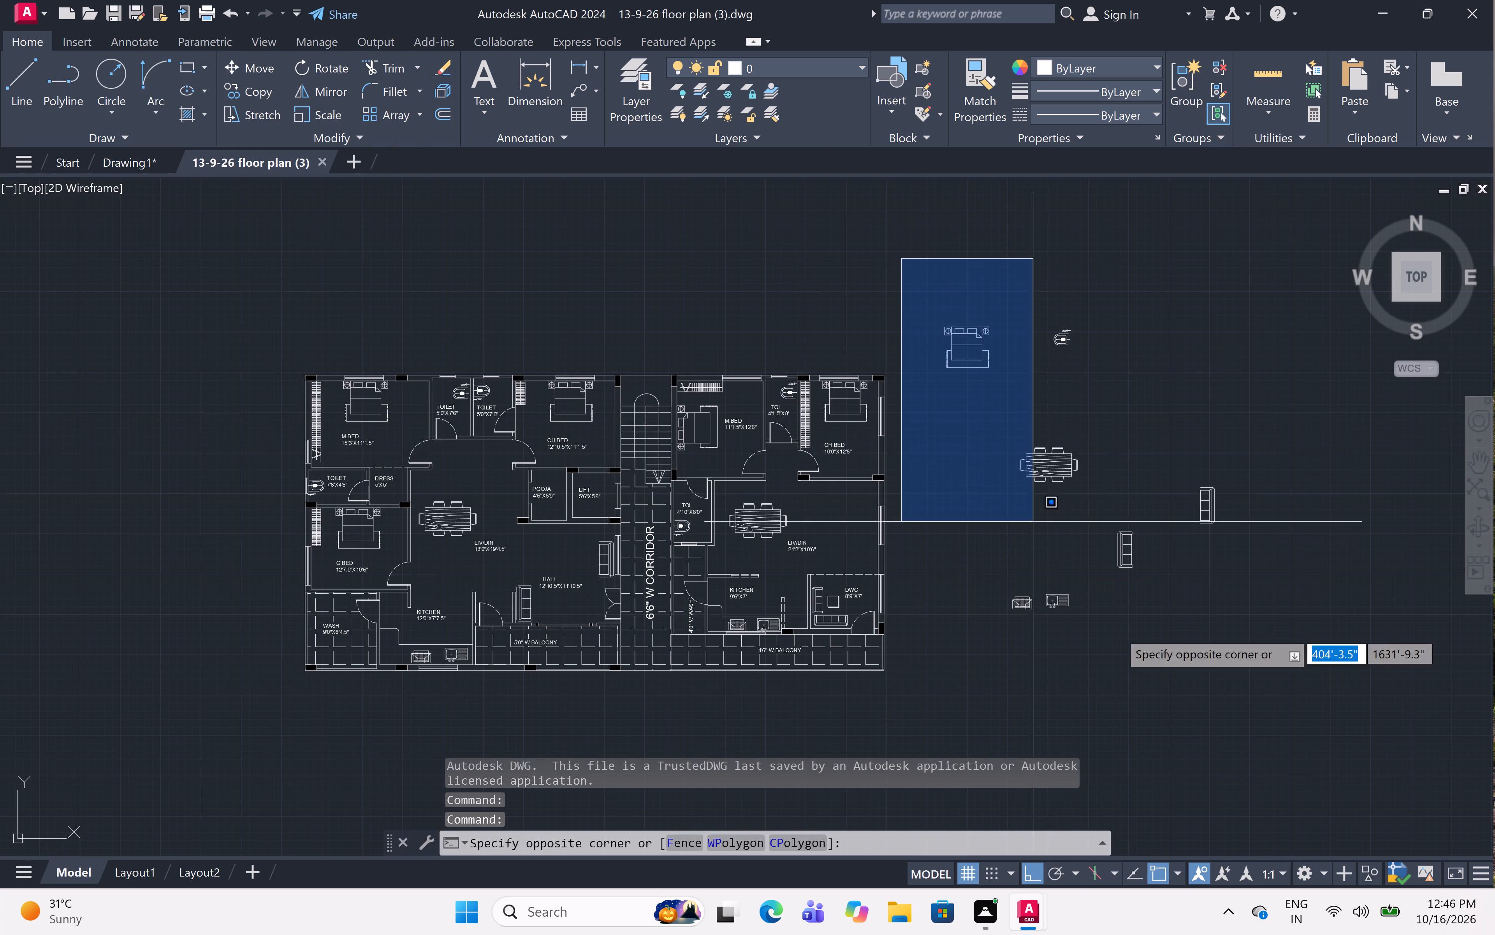
{"action": "left_click", "coordinate": [1316, 732]}
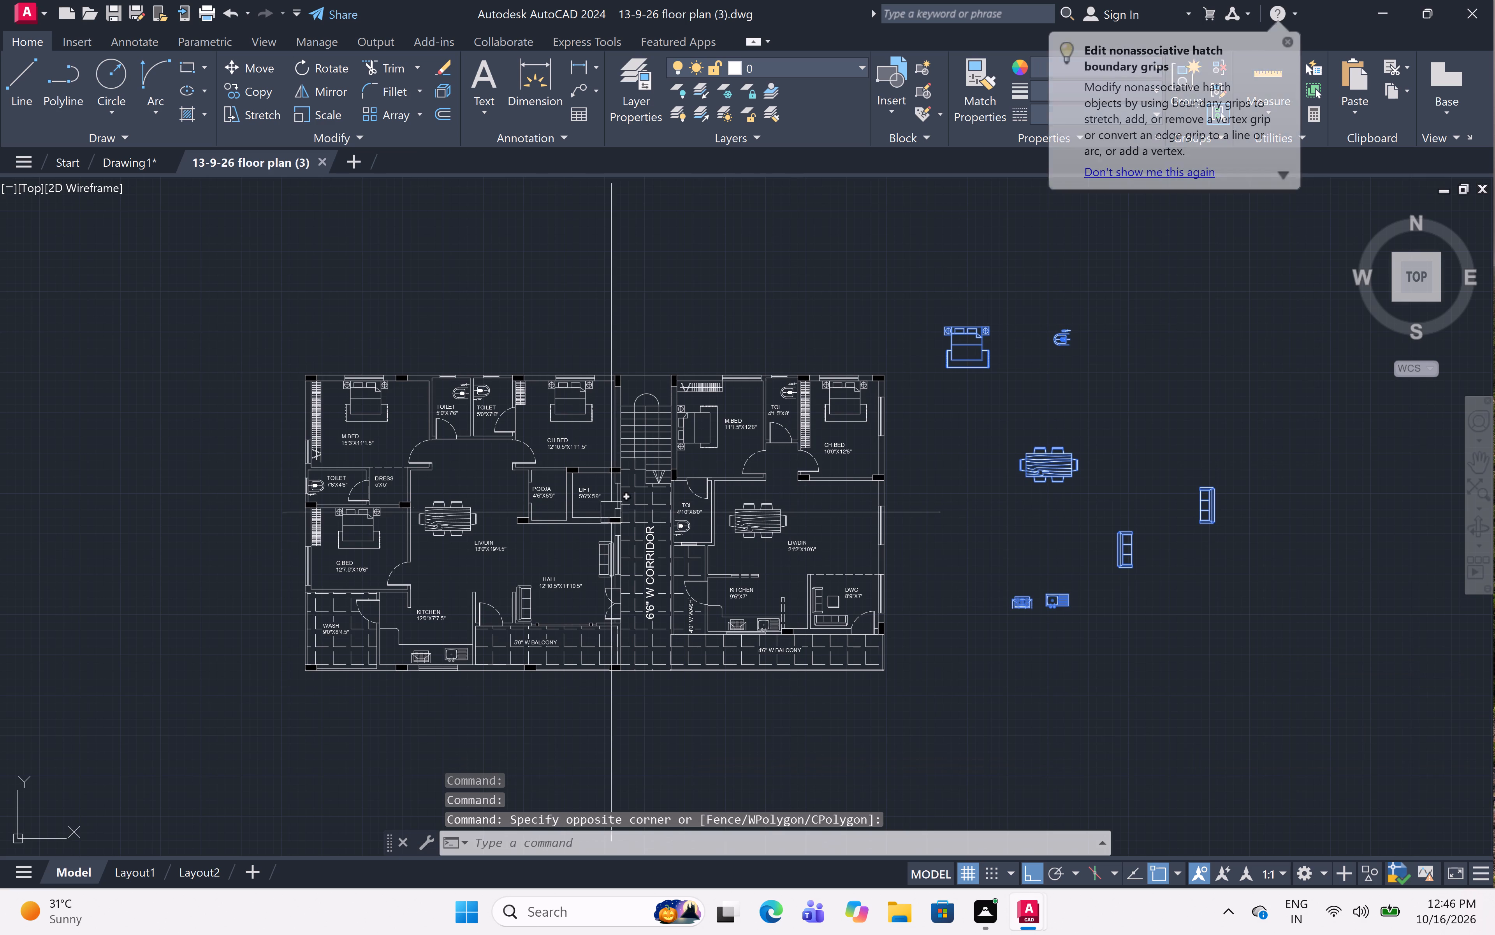
{"action": "key", "text": "ctrl+c"}
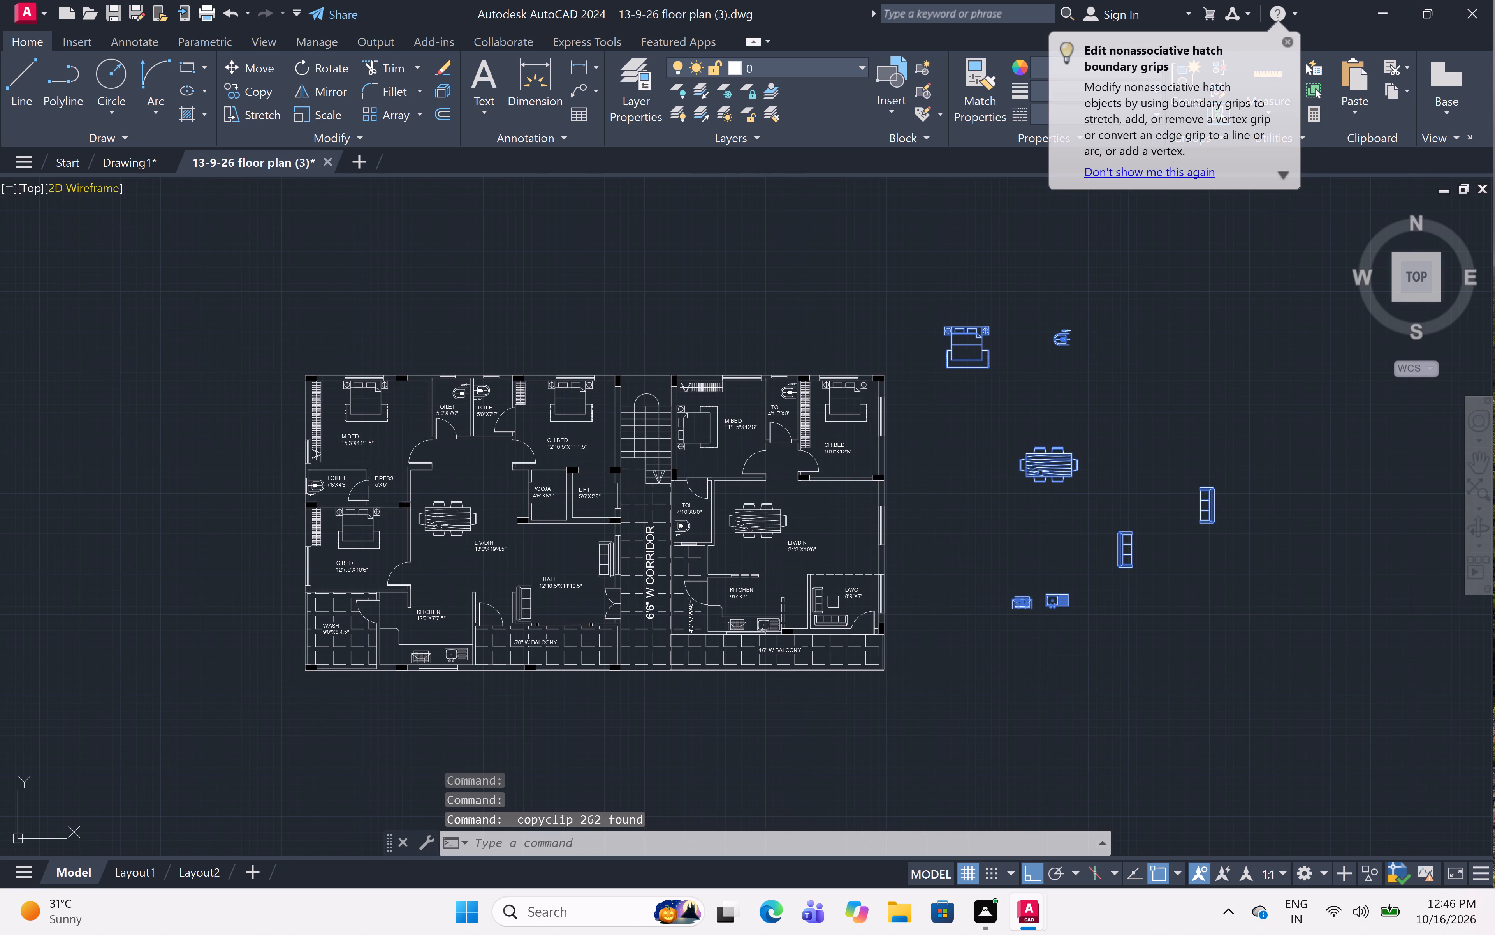
{"action": "left_click", "coordinate": [139, 161]}
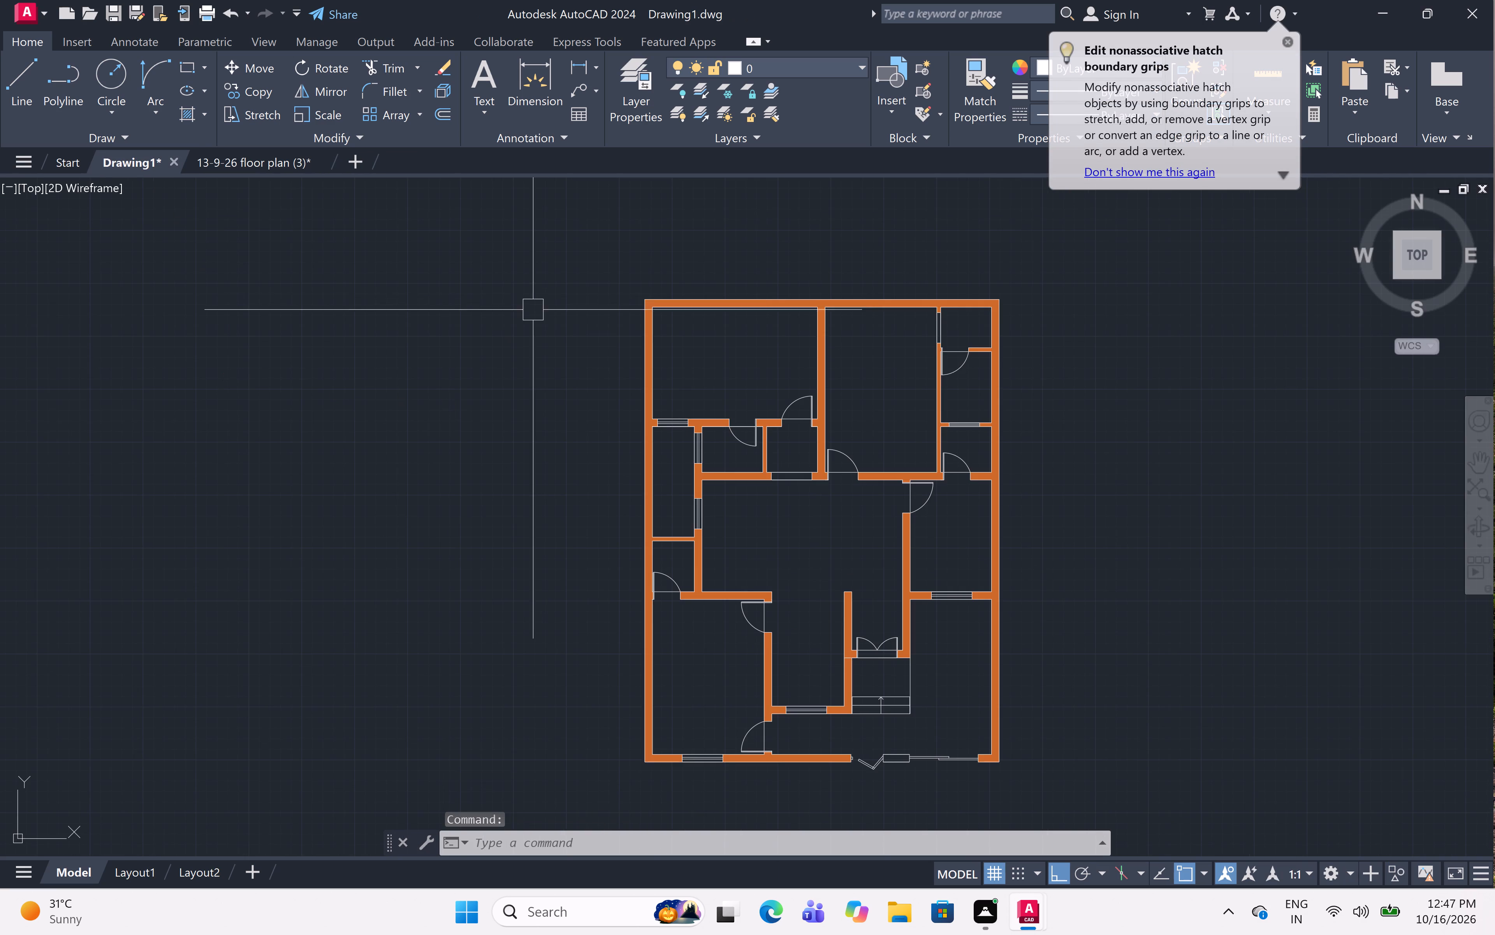
{"action": "scroll", "coordinate": [532, 310], "scroll_direction": "down", "scroll_amount": 1}
{"action": "scroll", "coordinate": [940, 383], "scroll_direction": "up", "scroll_amount": 1}
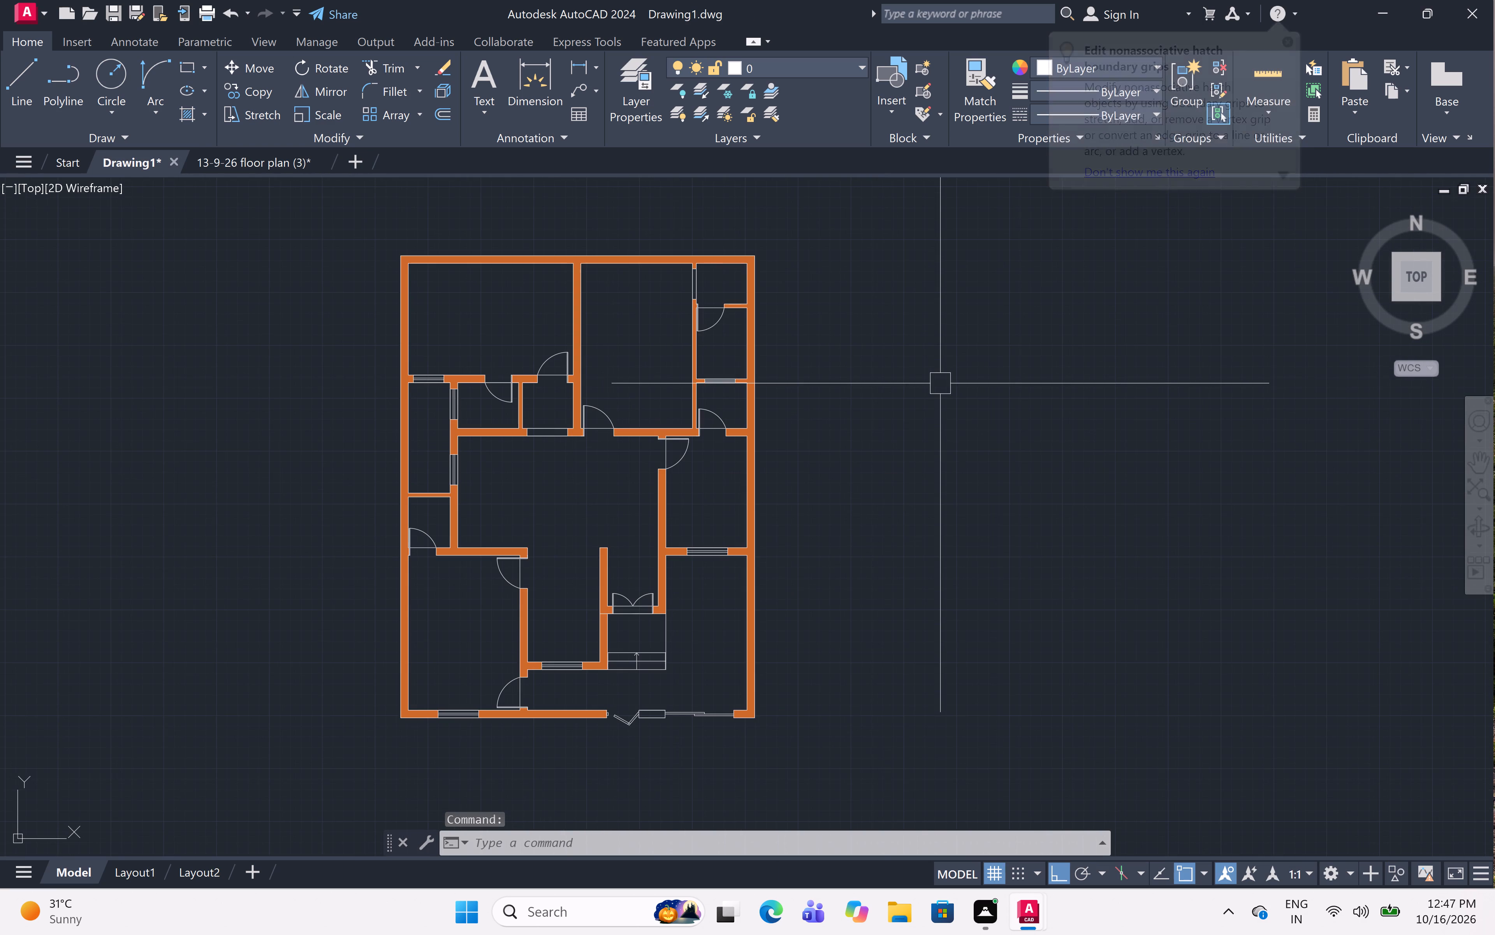
{"action": "key", "text": "ctrl+v"}
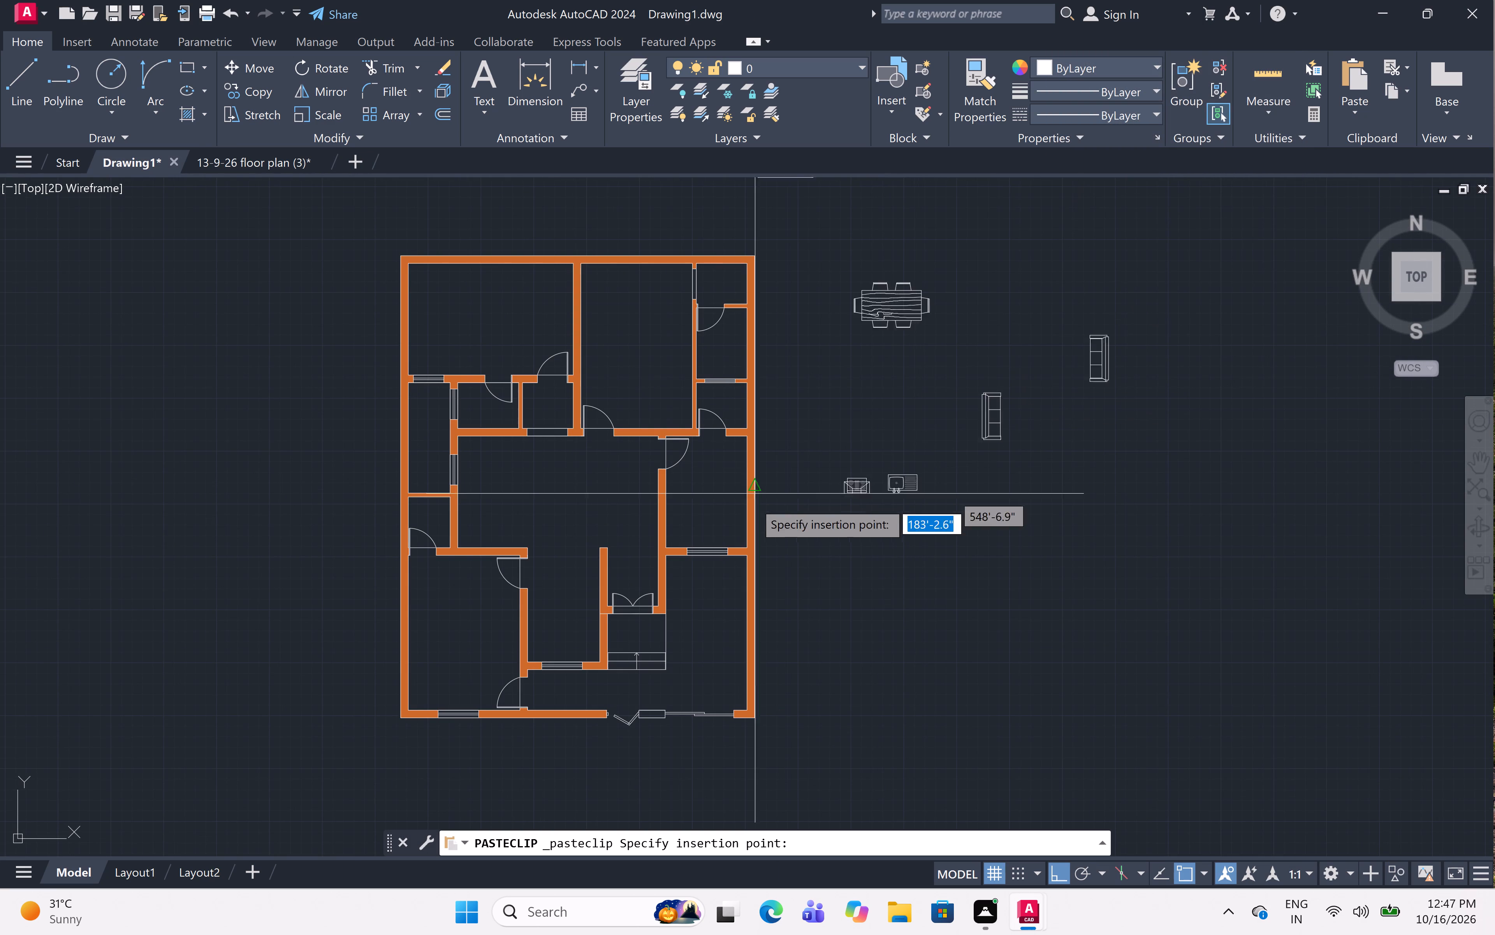
{"action": "left_click", "coordinate": [793, 663]}
{"action": "middle_click_drag", "start_coordinate": [782, 272], "coordinate": [807, 318]}
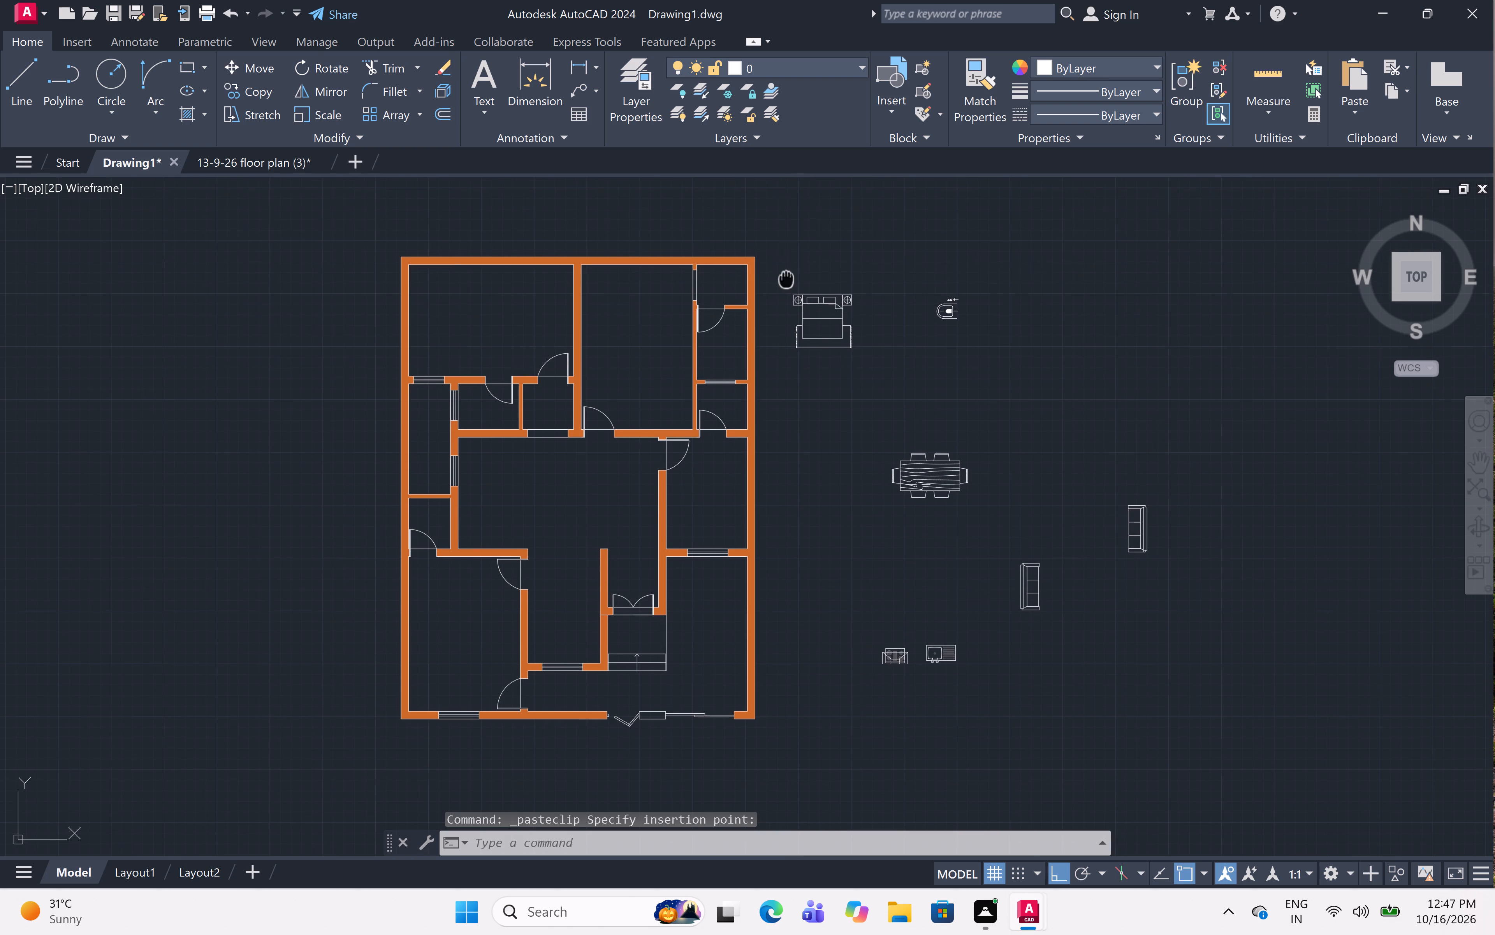
{"action": "middle_click_drag", "start_coordinate": [807, 318], "coordinate": [815, 332]}
{"action": "middle_click_drag", "start_coordinate": [830, 437], "coordinate": [861, 397]}
{"action": "middle_click_drag", "start_coordinate": [873, 380], "coordinate": [876, 376]}
{"action": "middle_click", "coordinate": [876, 376]}
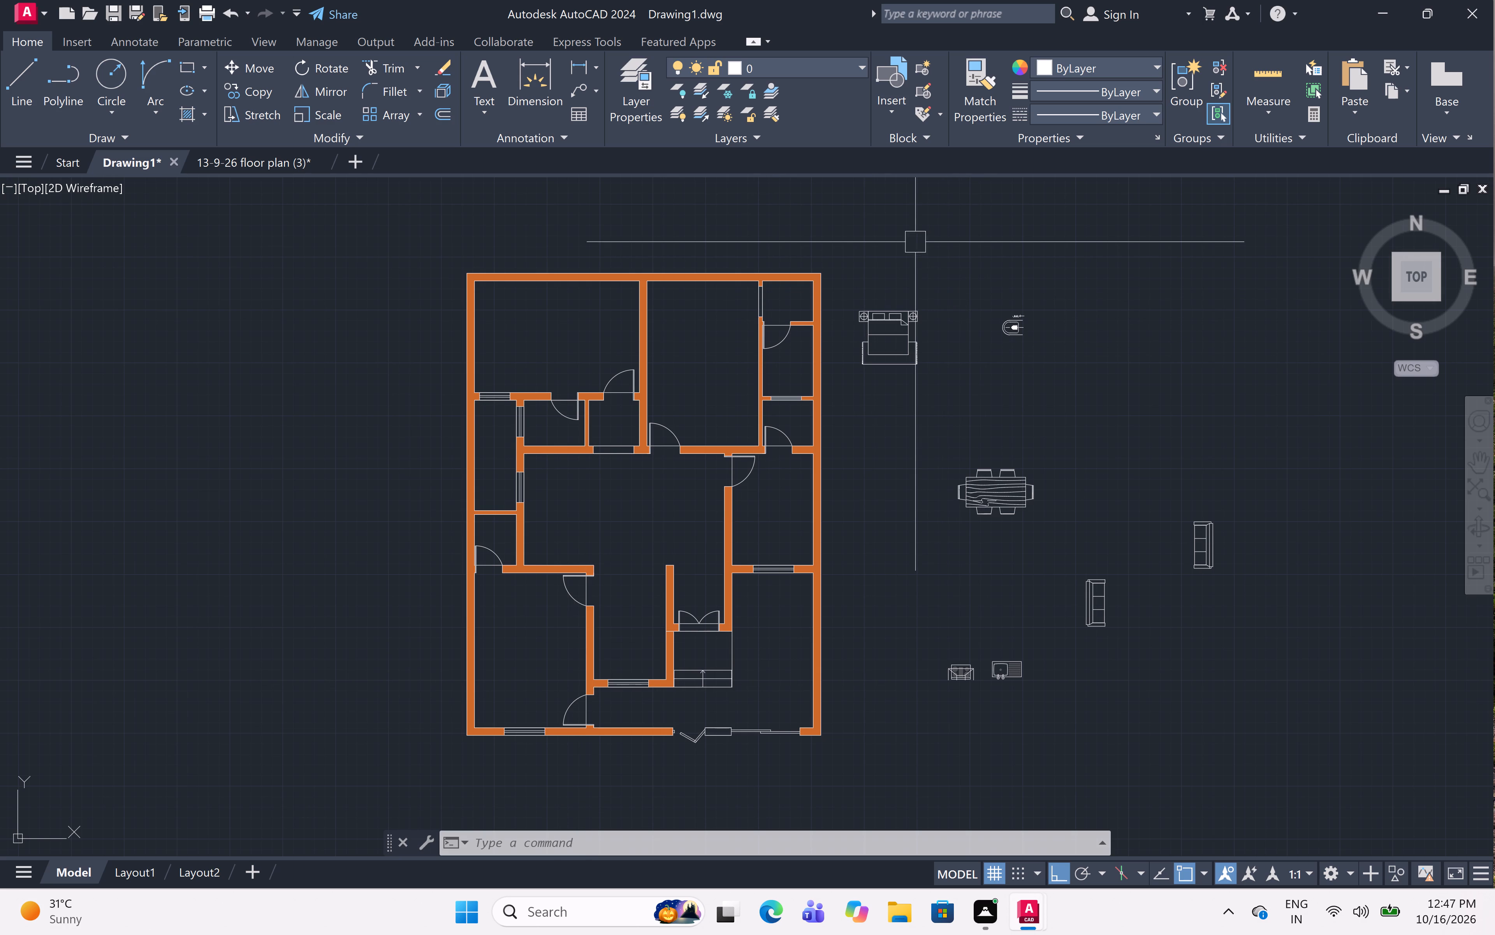
Create a new layer and load and assign the ACAD_ISO02W100 (ISO dash) linetype to it.
{"action": "left_click", "coordinate": [623, 94]}
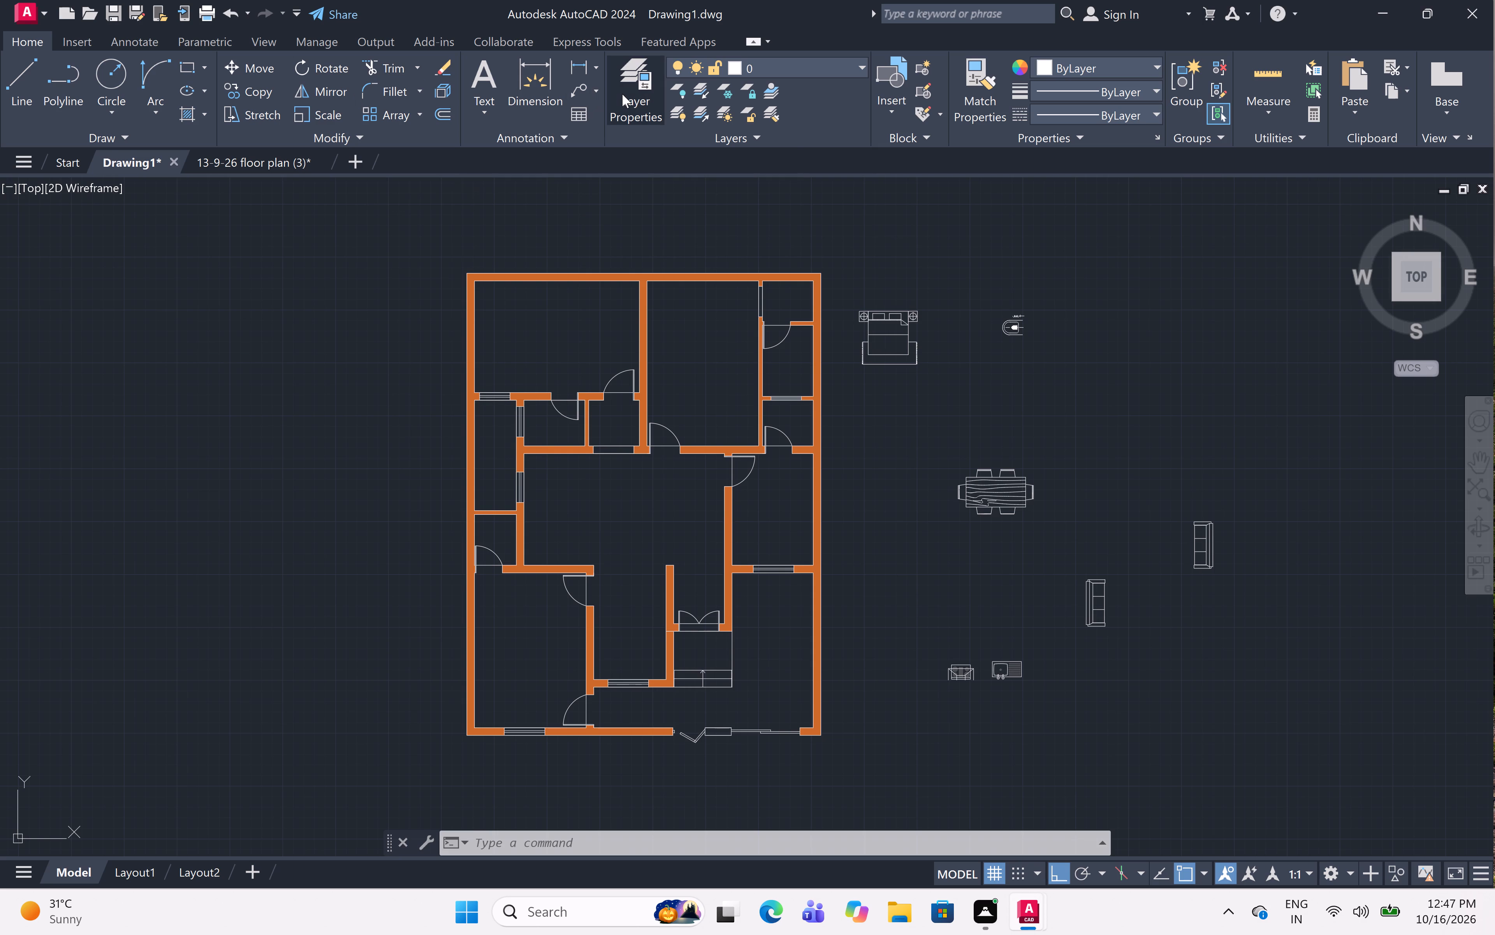
{"action": "right_click", "coordinate": [306, 129]}
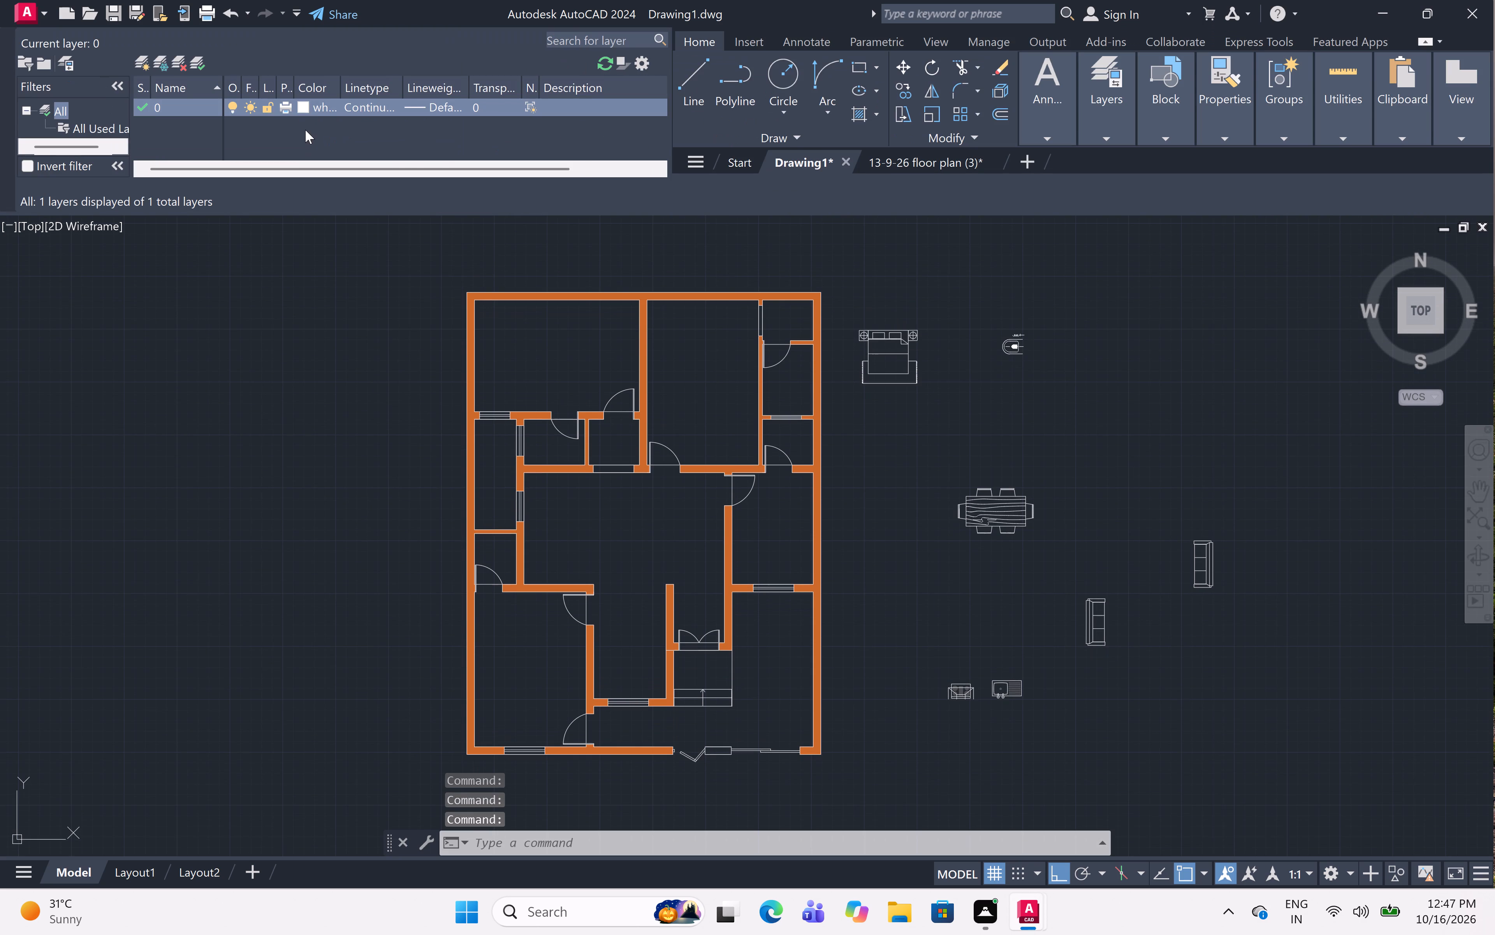
{"action": "left_click", "coordinate": [357, 213]}
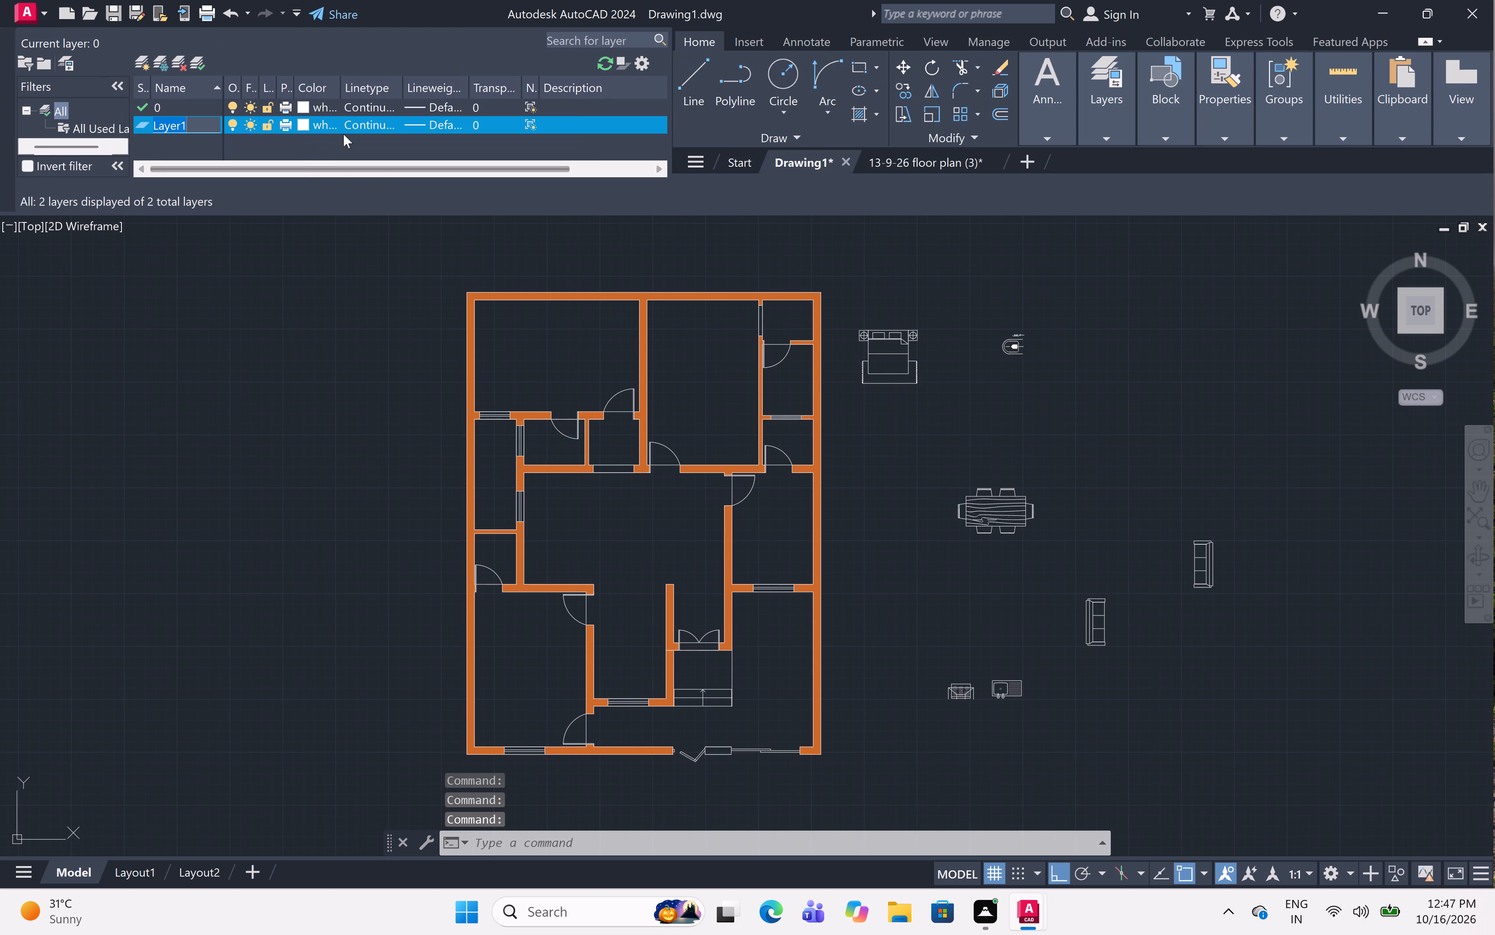
{"action": "left_click", "coordinate": [365, 124]}
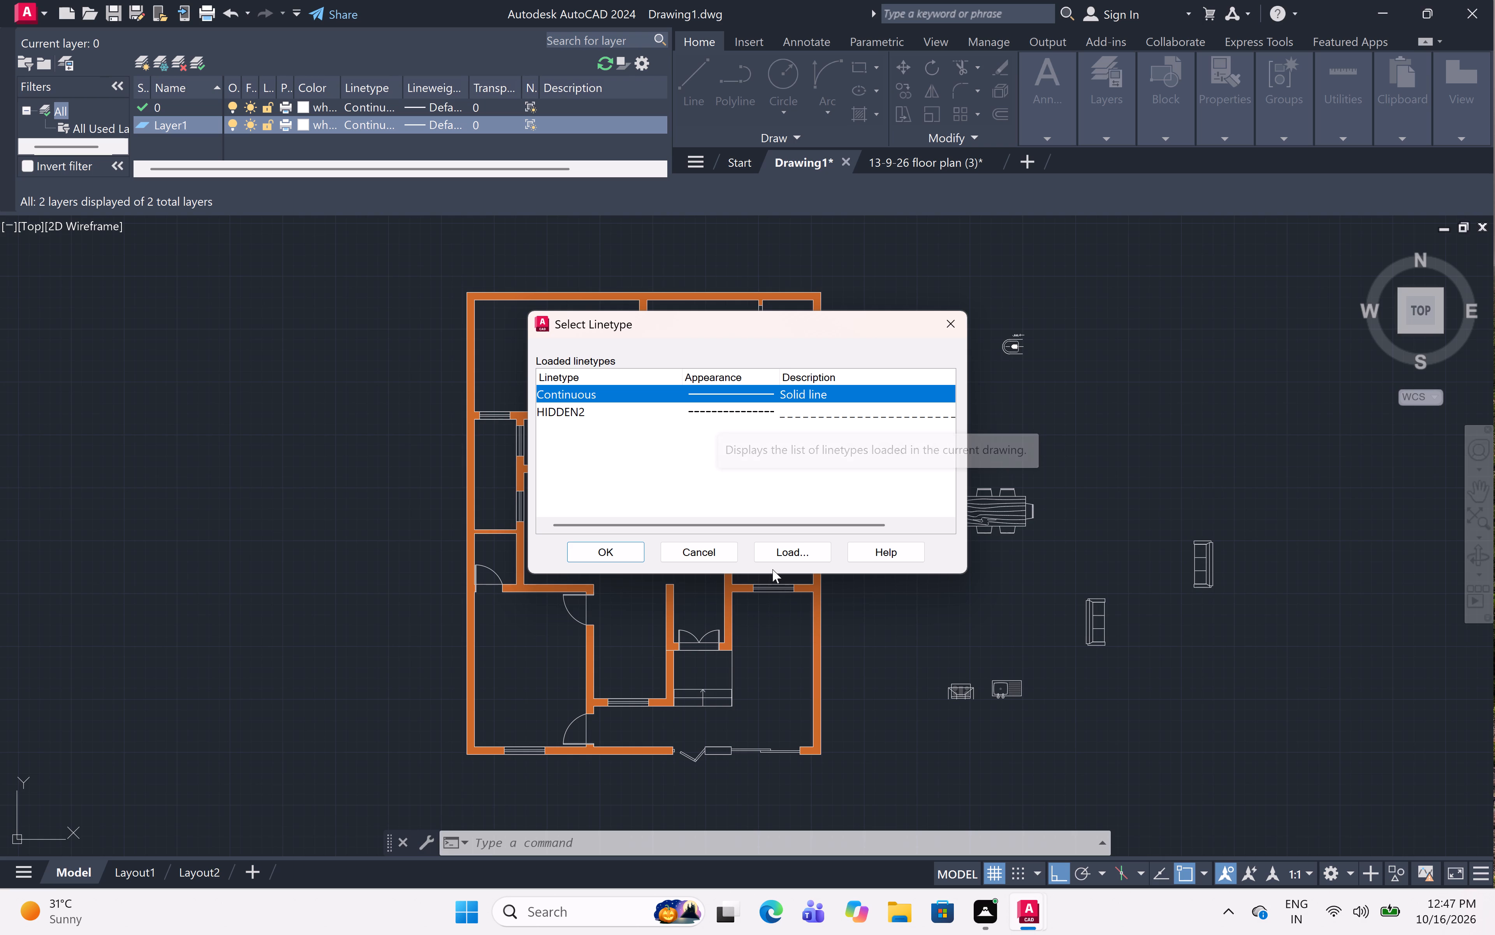
{"action": "left_click", "coordinate": [779, 549]}
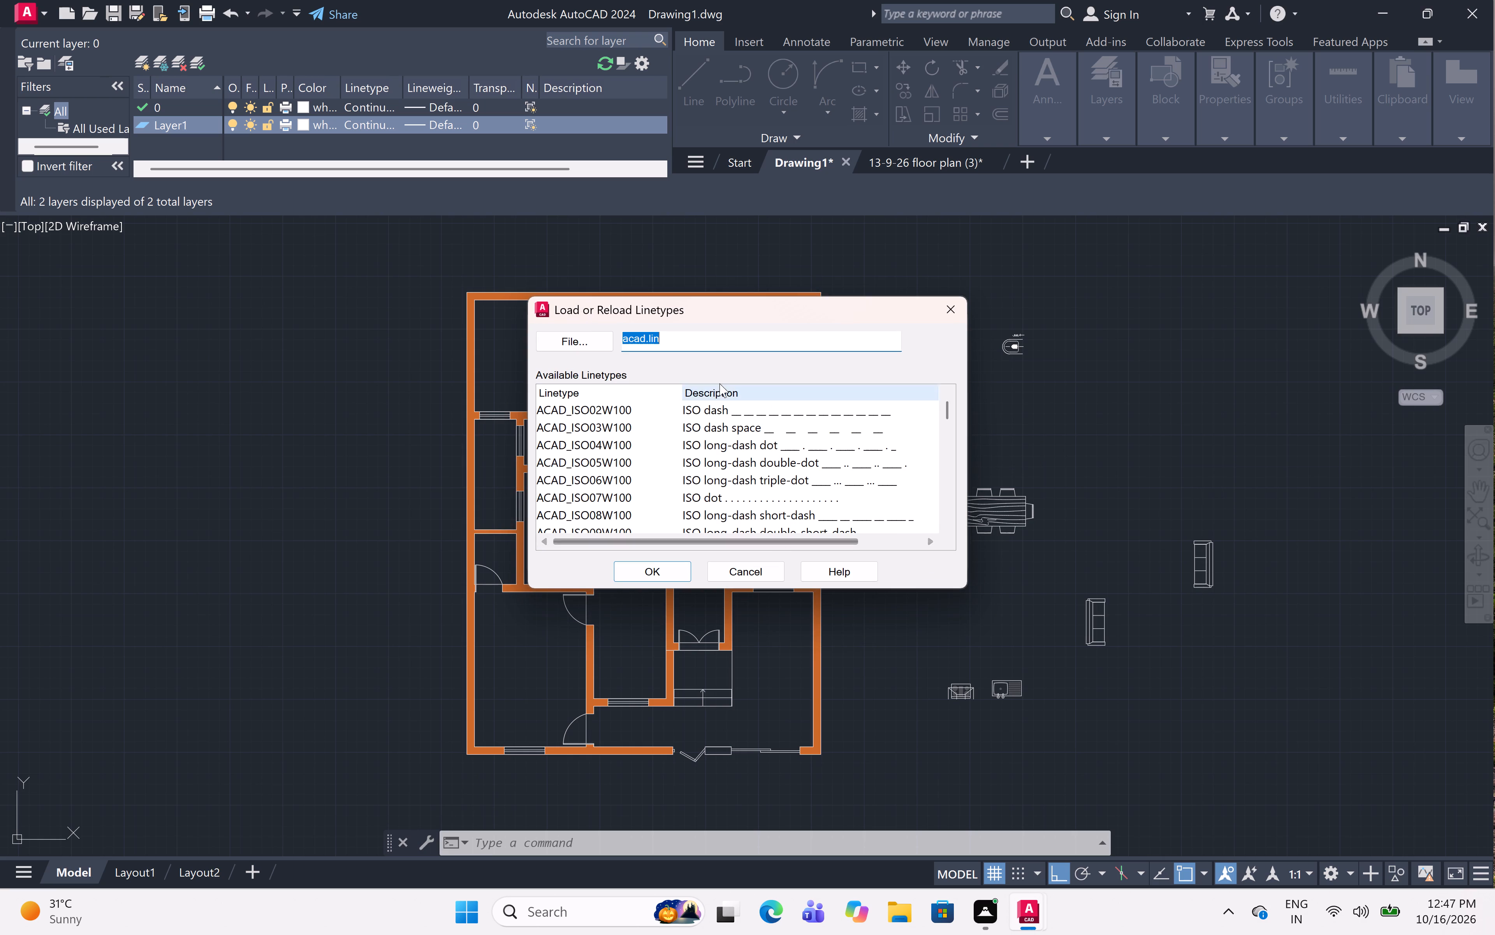
{"action": "left_click", "coordinate": [716, 409]}
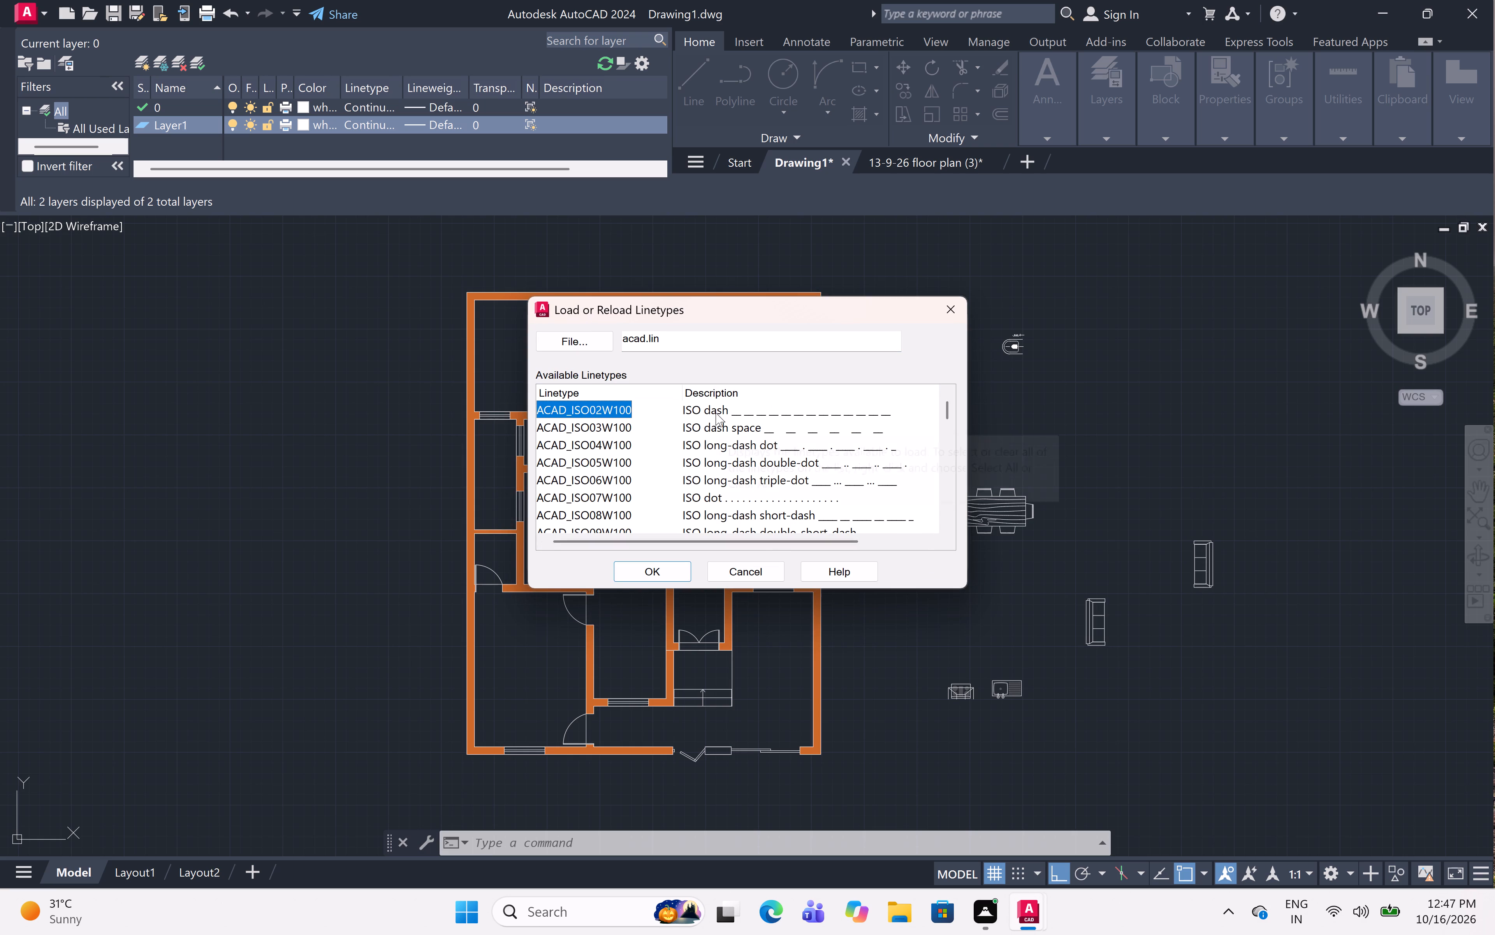
{"action": "left_click", "coordinate": [653, 573]}
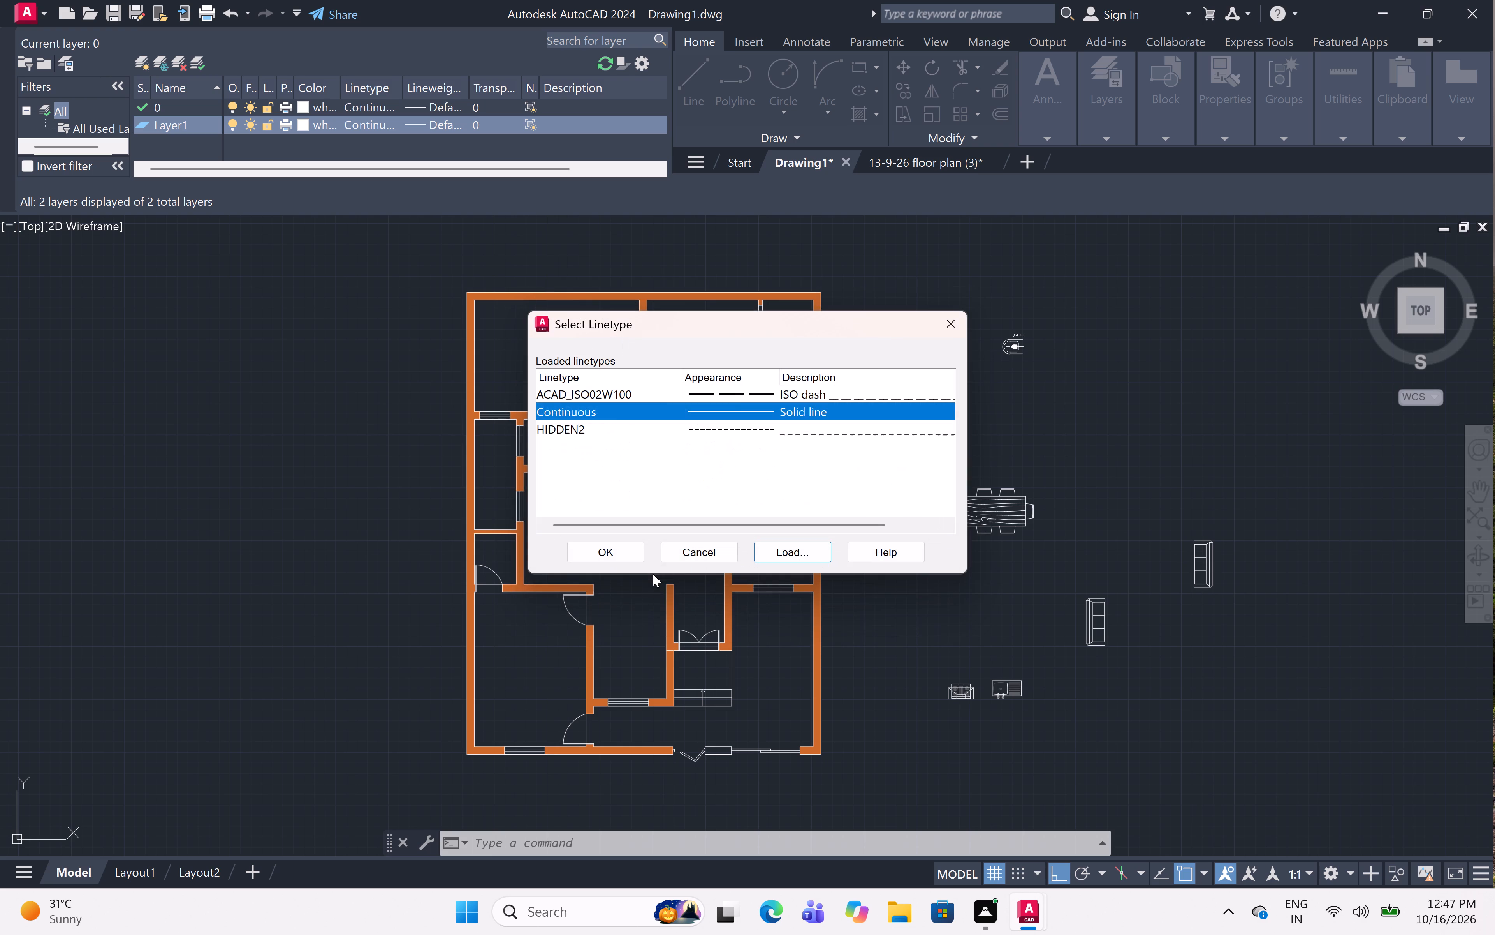
{"action": "left_click", "coordinate": [785, 392]}
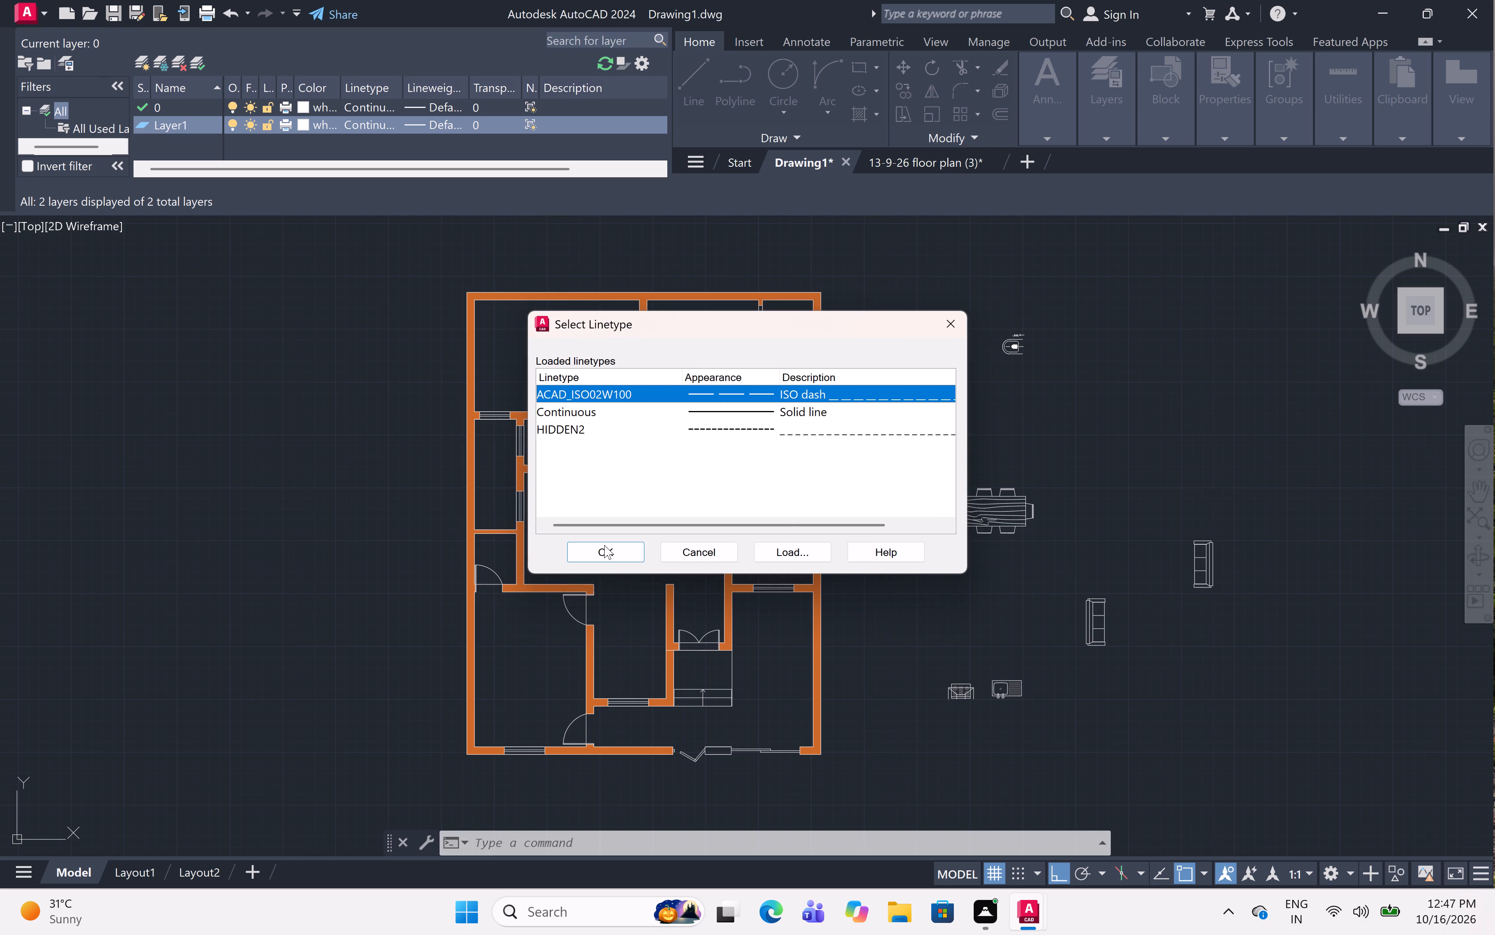
{"action": "left_click", "coordinate": [592, 552]}
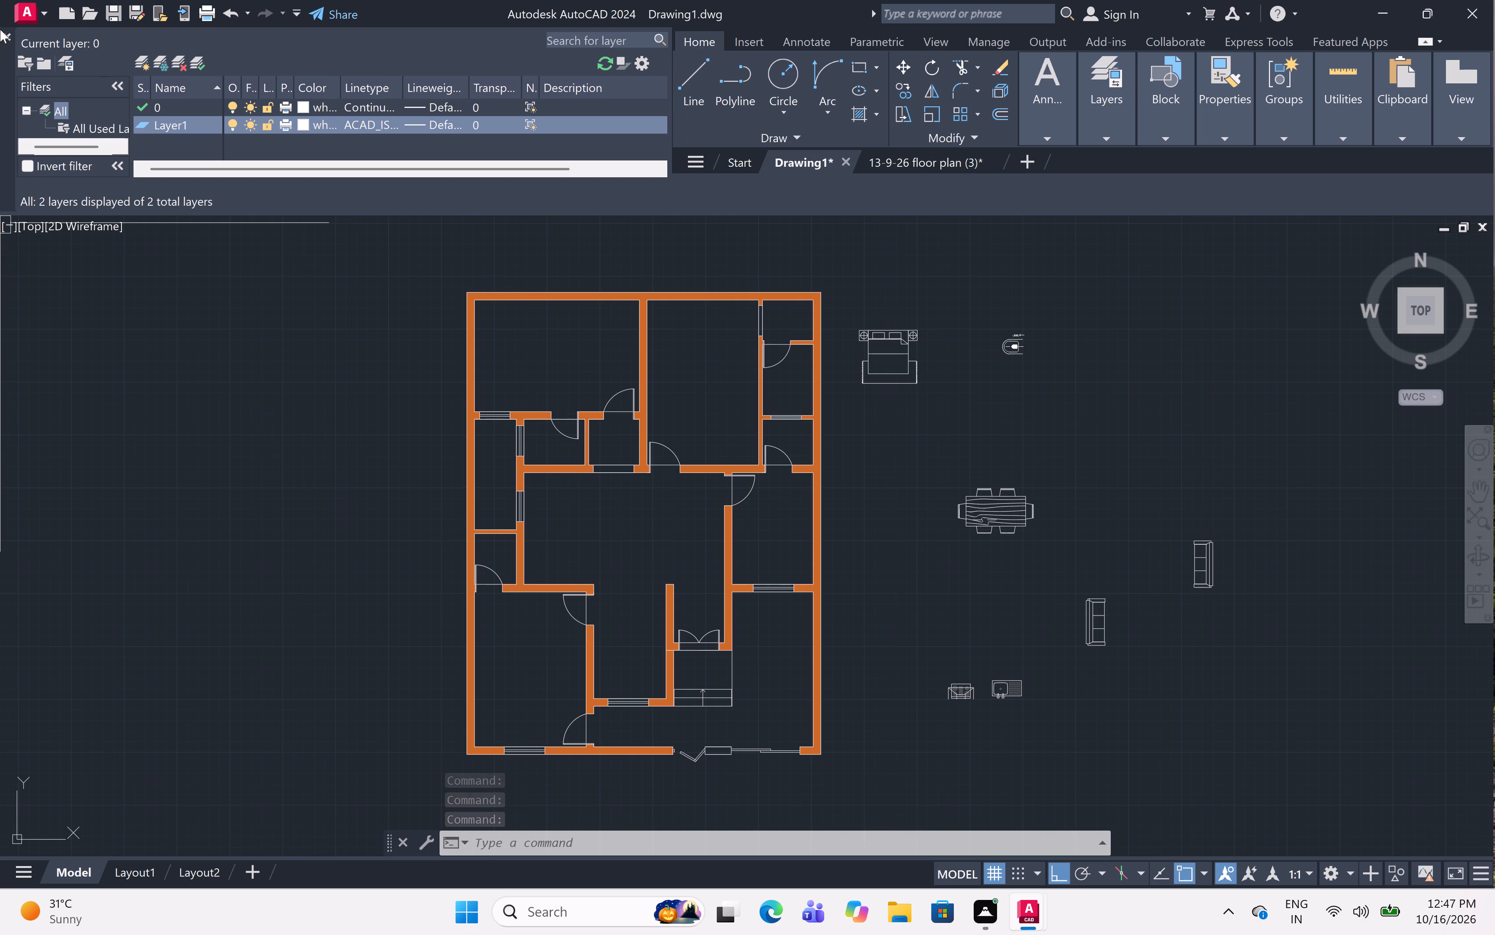
{"action": "left_click", "coordinate": [9, 37]}
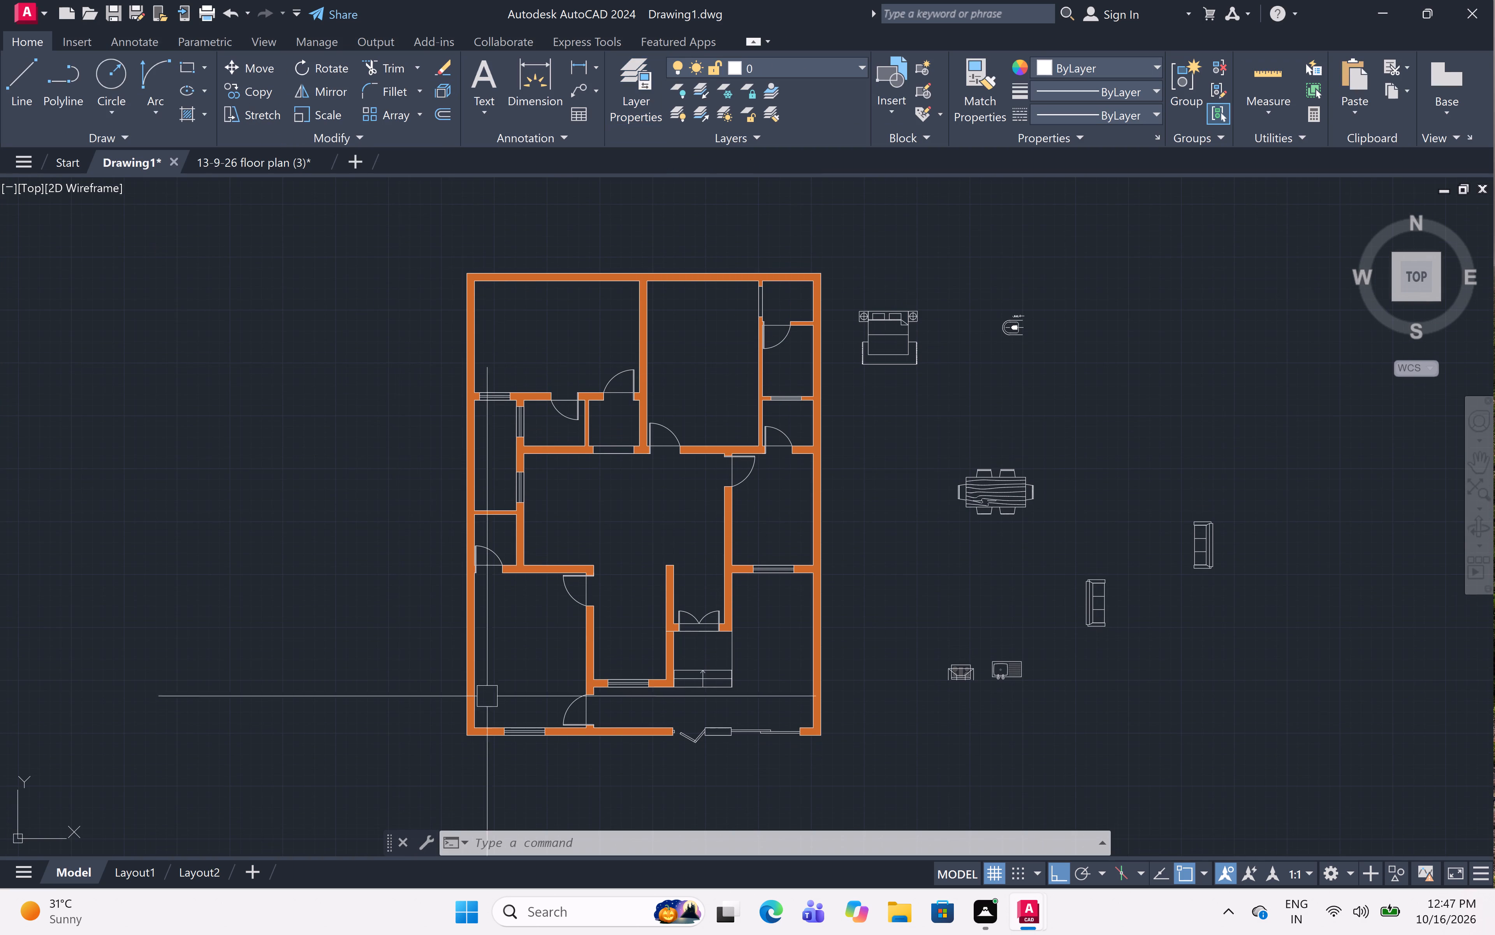
Draw a line 3'3" up from the inner corner beside the entrance steps, continuing straight across the narrow room to its opposite wall.
{"action": "scroll", "coordinate": [690, 625], "scroll_direction": "up", "scroll_amount": 1}
{"action": "scroll", "coordinate": [624, 737], "scroll_direction": "up", "scroll_amount": 2}
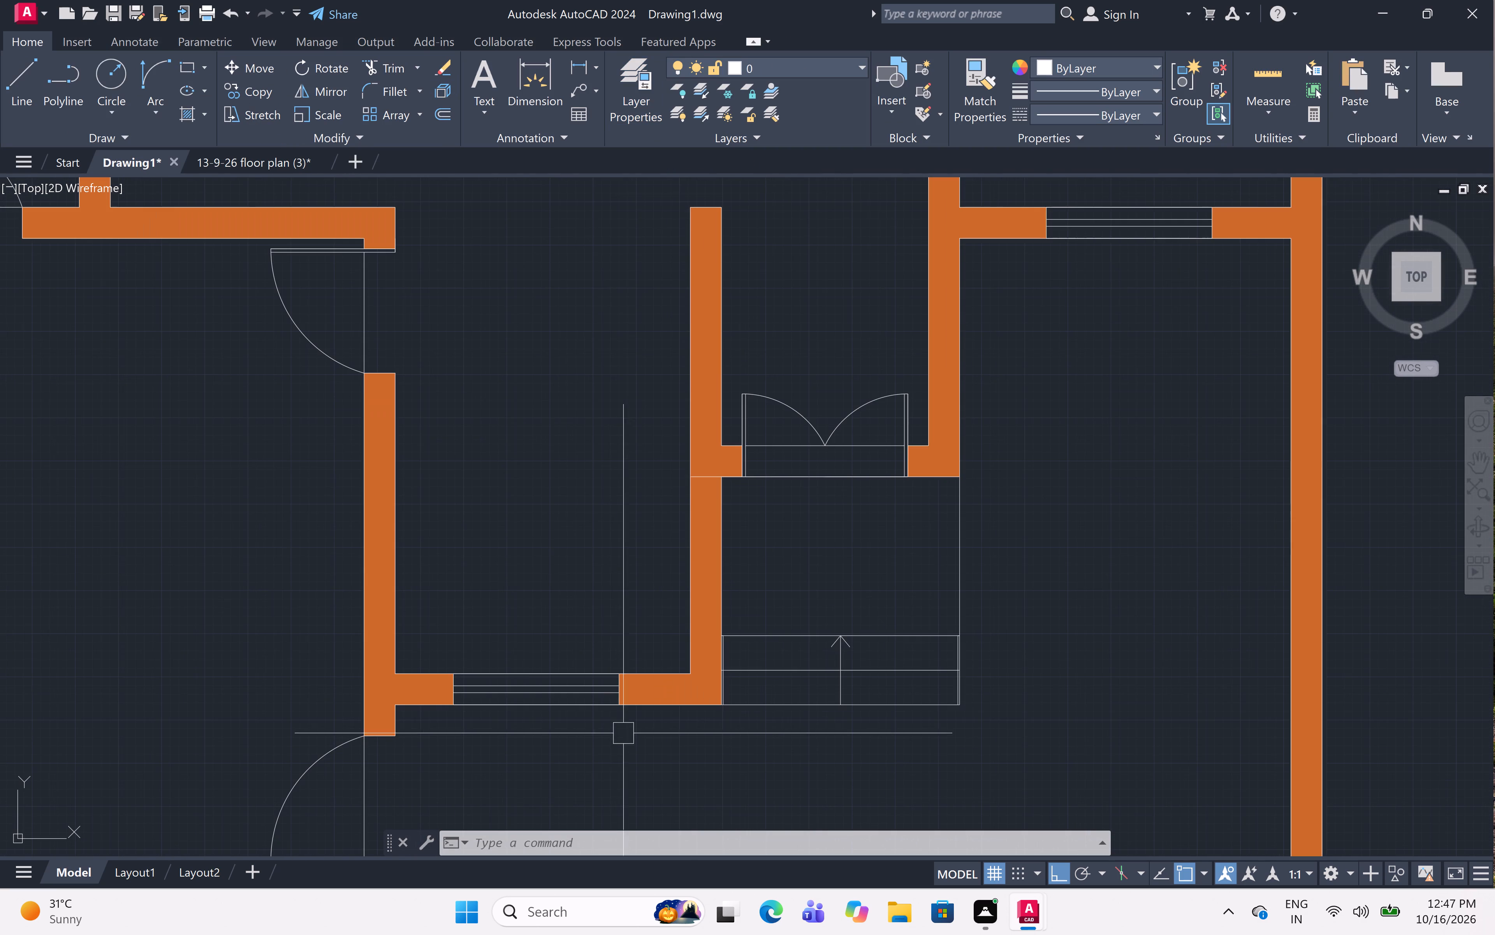
{"action": "type", "text": "l"}
{"action": "key", "text": "space"}
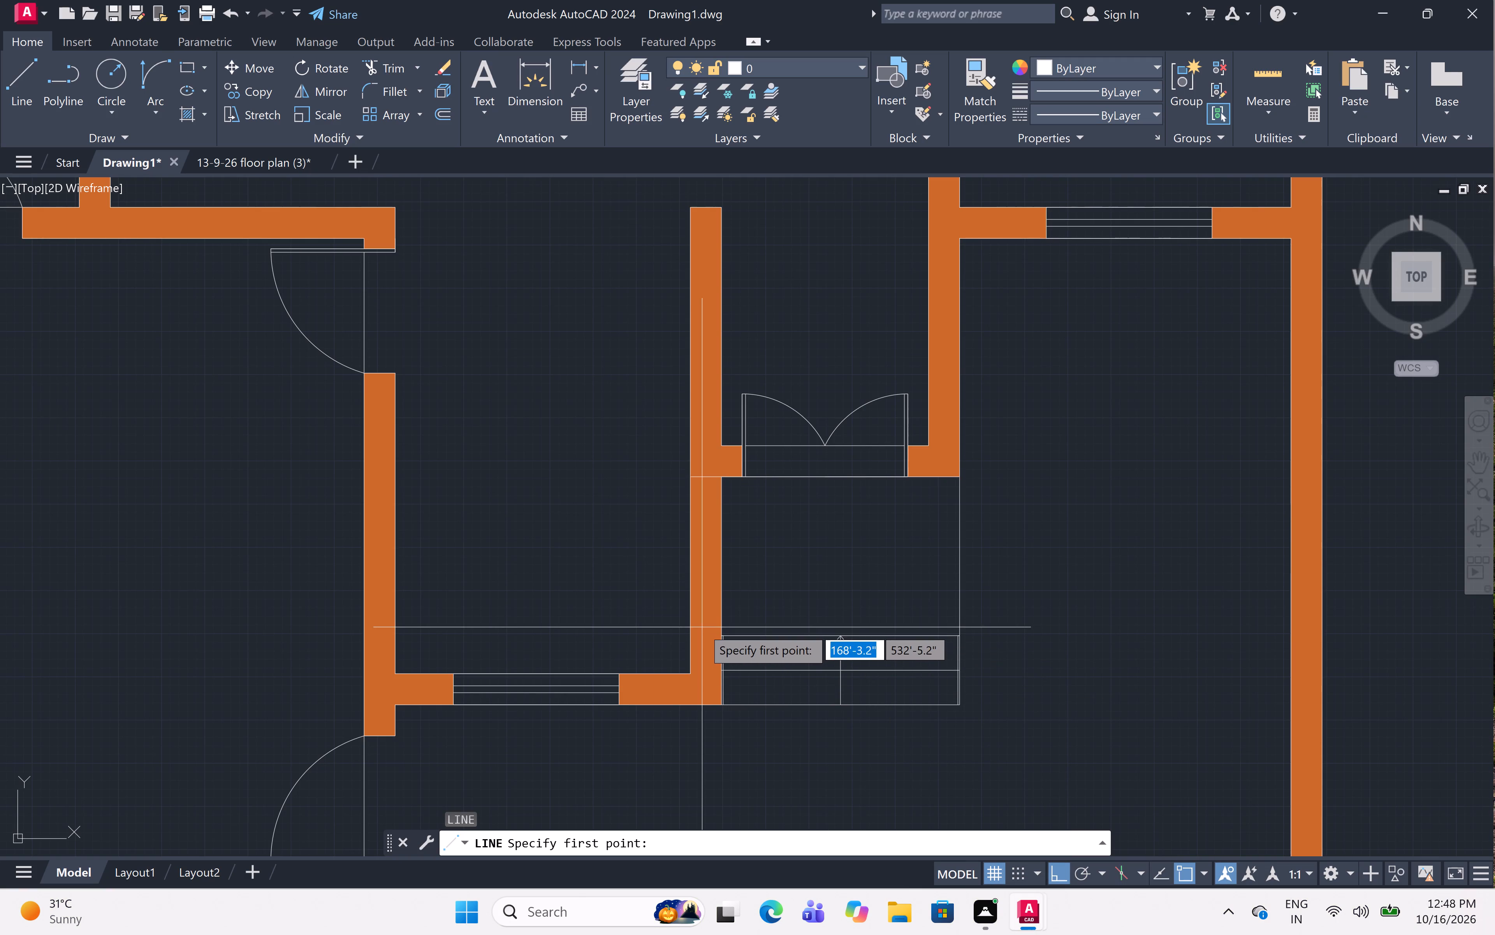
{"action": "left_click", "coordinate": [695, 672]}
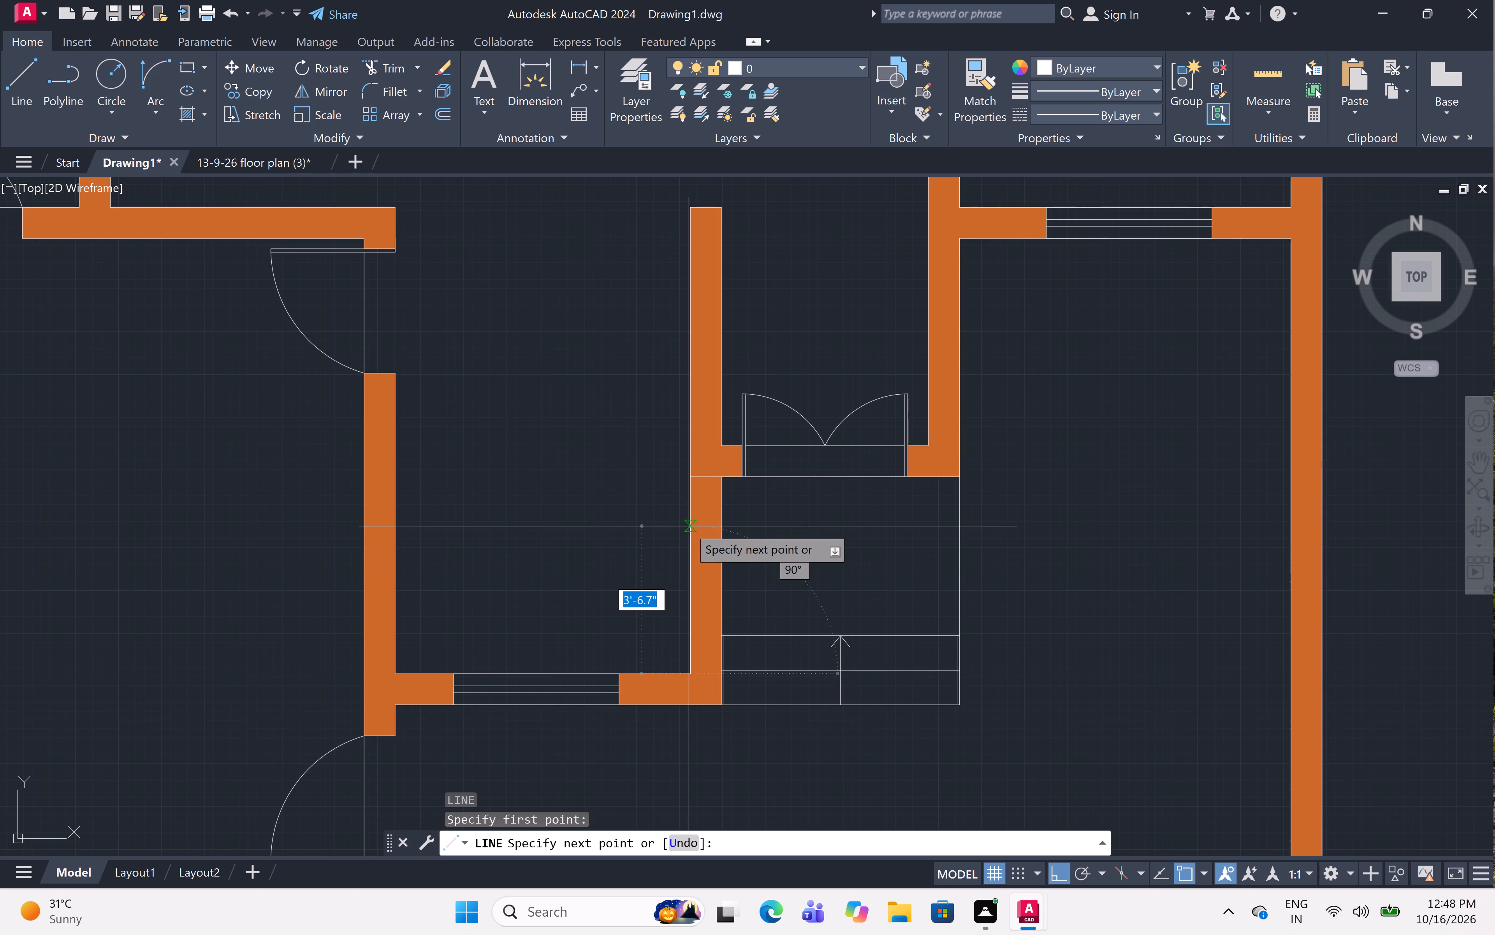
{"action": "type", "text": "3'6\""}
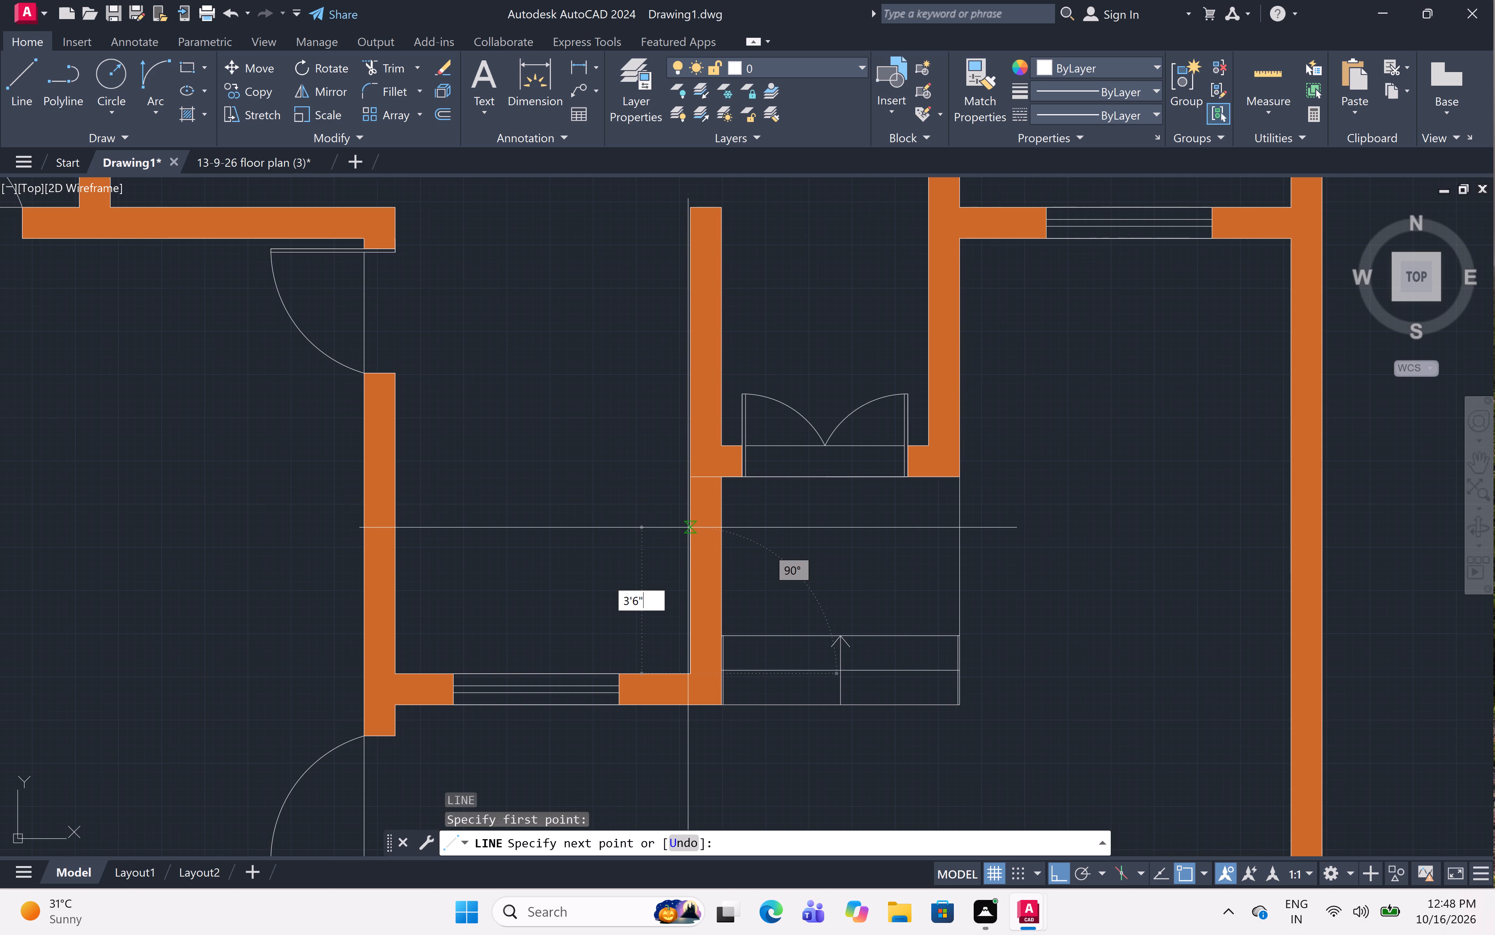
{"action": "key", "text": "BackSpace"}
{"action": "key", "text": "BackSpace"}
{"action": "type", "text": "3\""}
{"action": "key", "text": "space"}
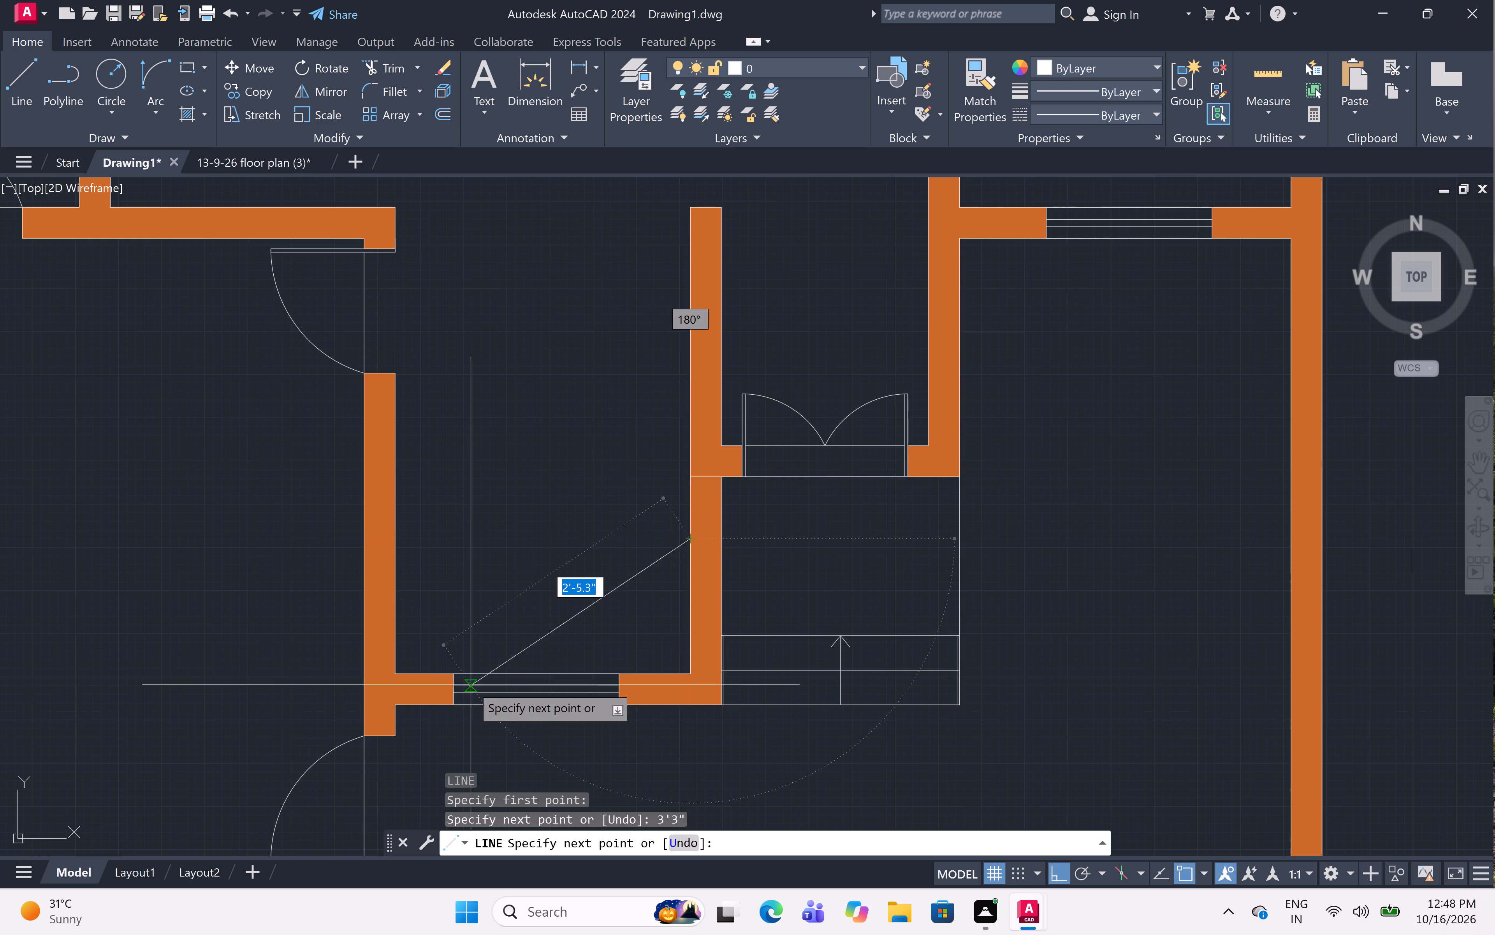
{"action": "left_click", "coordinate": [396, 539]}
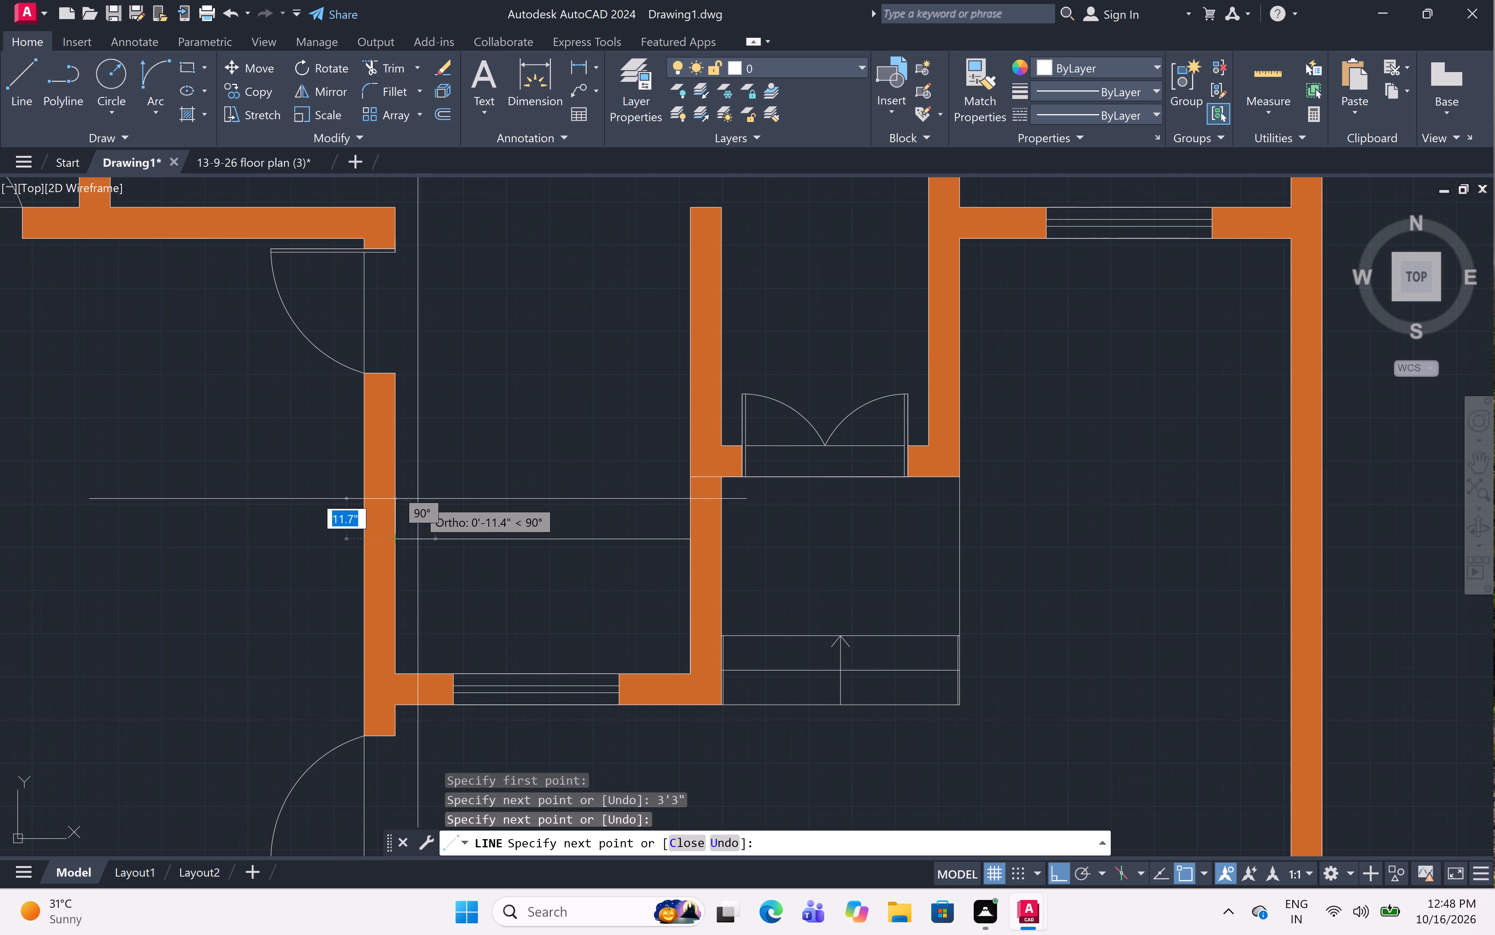
{"action": "key", "text": "Escape"}
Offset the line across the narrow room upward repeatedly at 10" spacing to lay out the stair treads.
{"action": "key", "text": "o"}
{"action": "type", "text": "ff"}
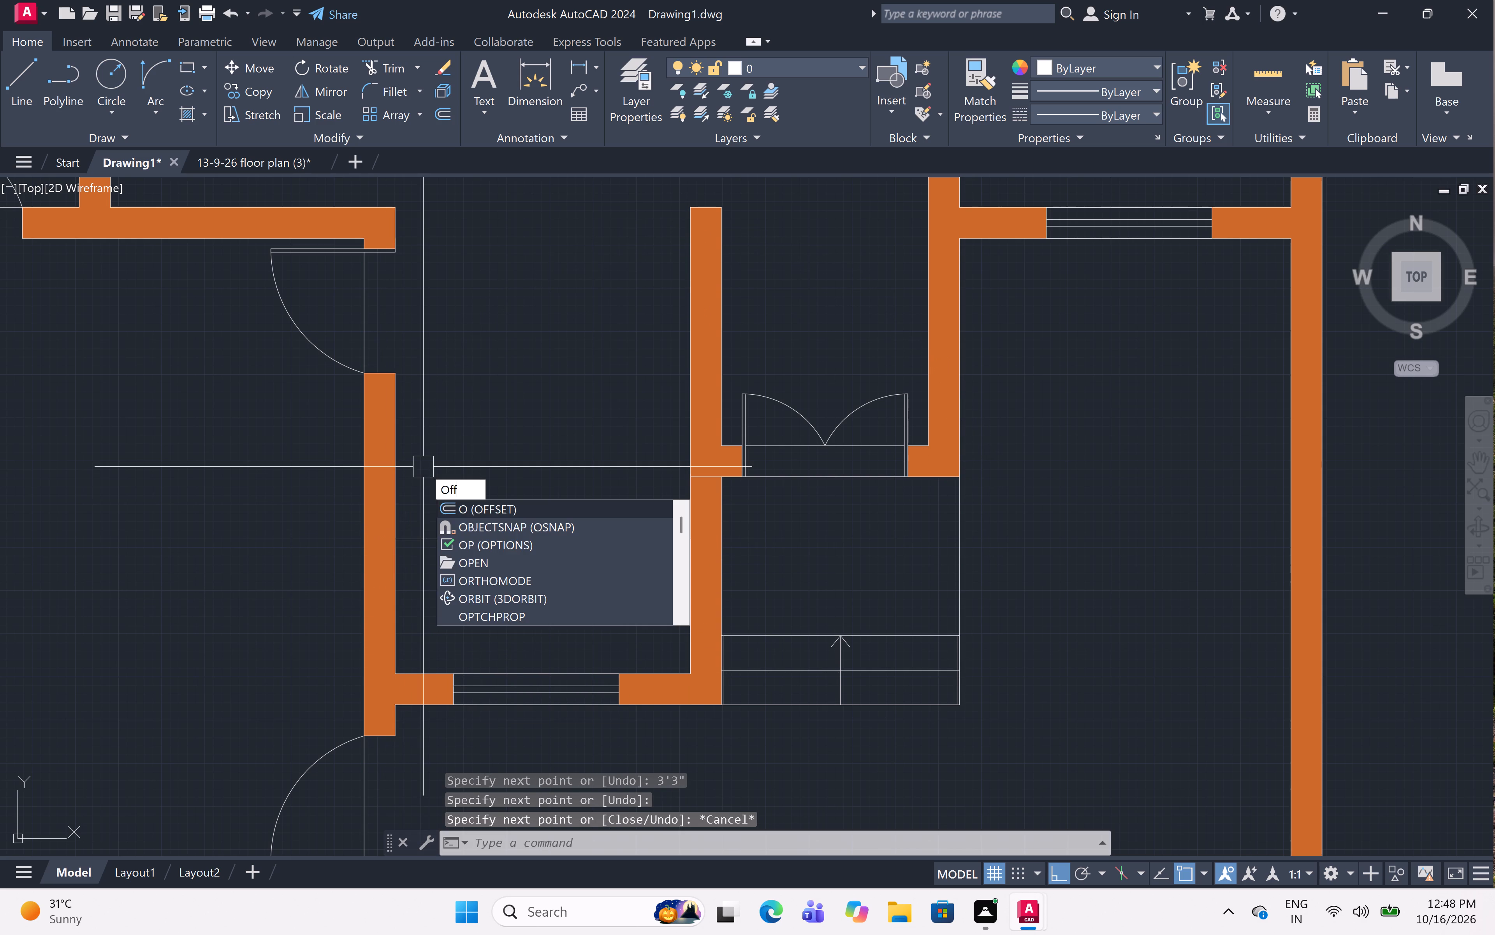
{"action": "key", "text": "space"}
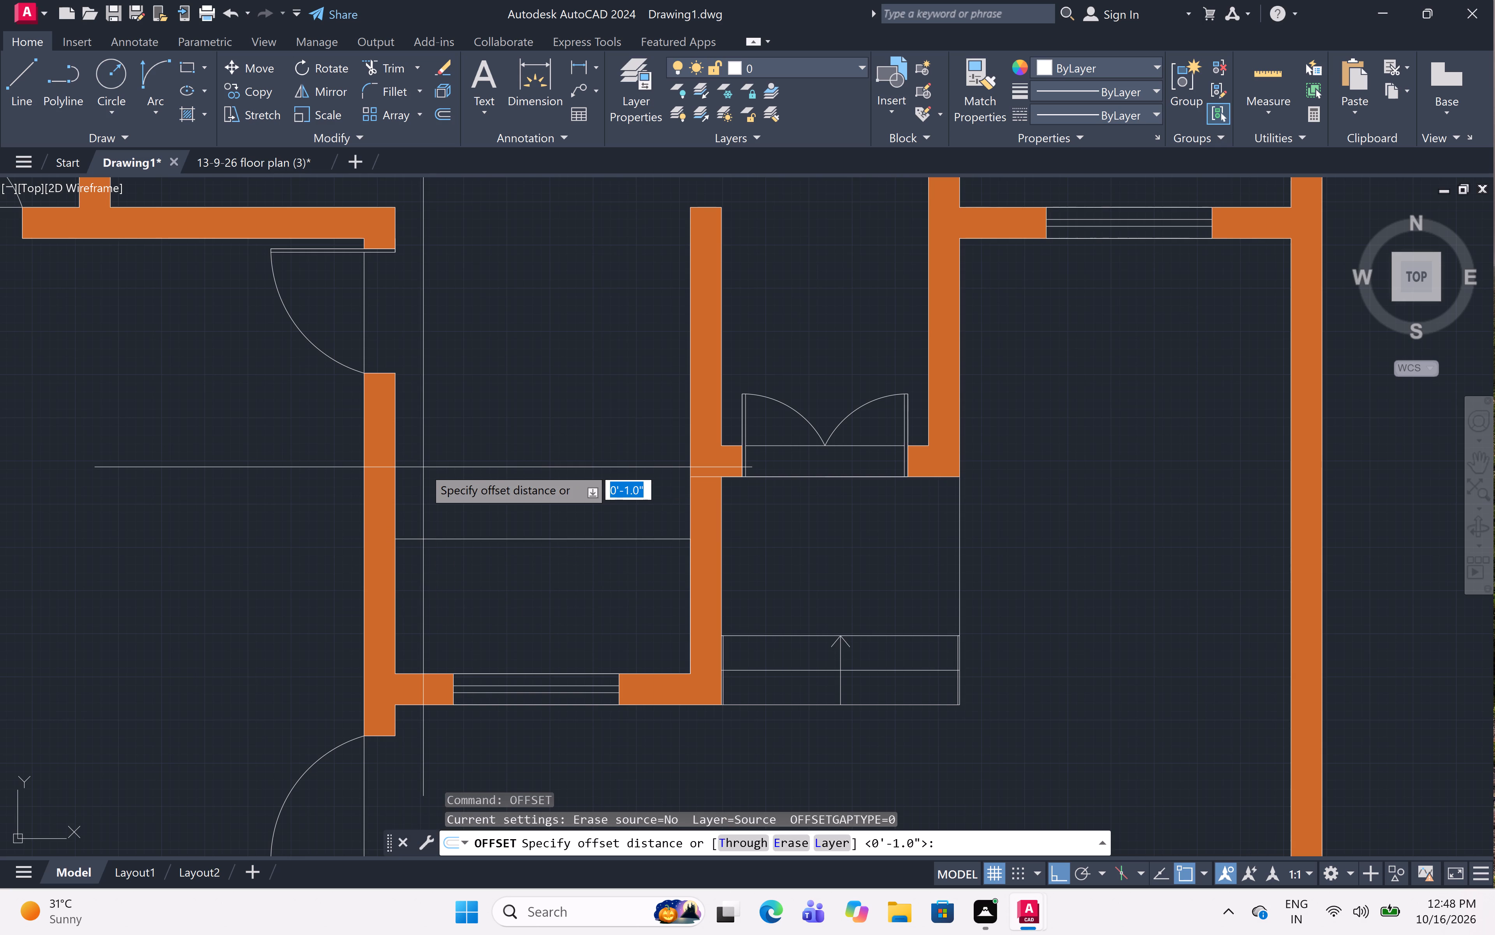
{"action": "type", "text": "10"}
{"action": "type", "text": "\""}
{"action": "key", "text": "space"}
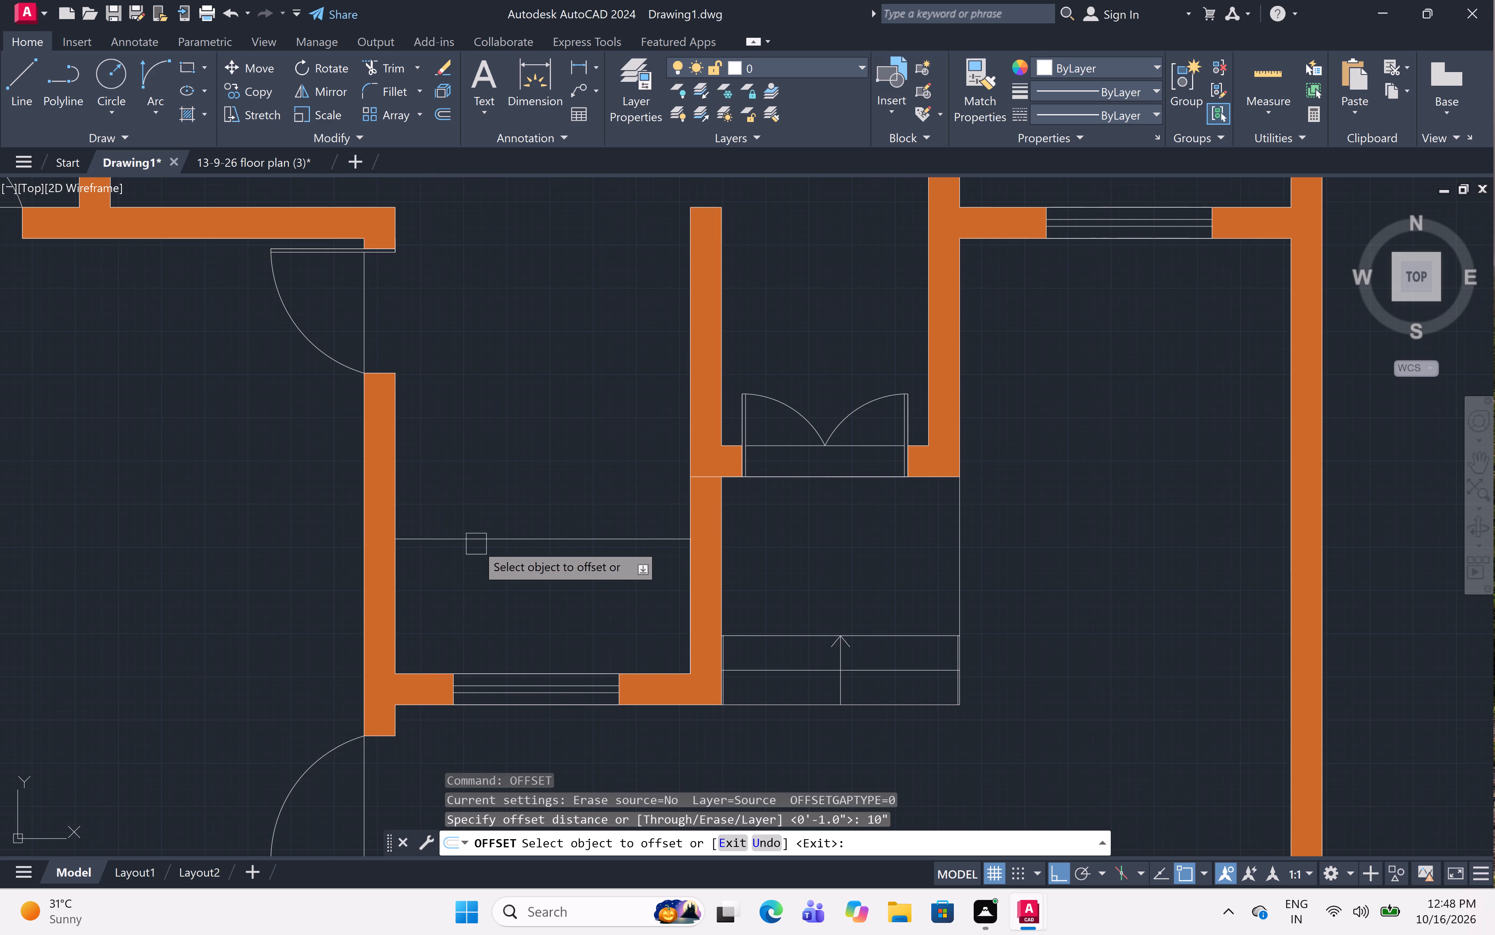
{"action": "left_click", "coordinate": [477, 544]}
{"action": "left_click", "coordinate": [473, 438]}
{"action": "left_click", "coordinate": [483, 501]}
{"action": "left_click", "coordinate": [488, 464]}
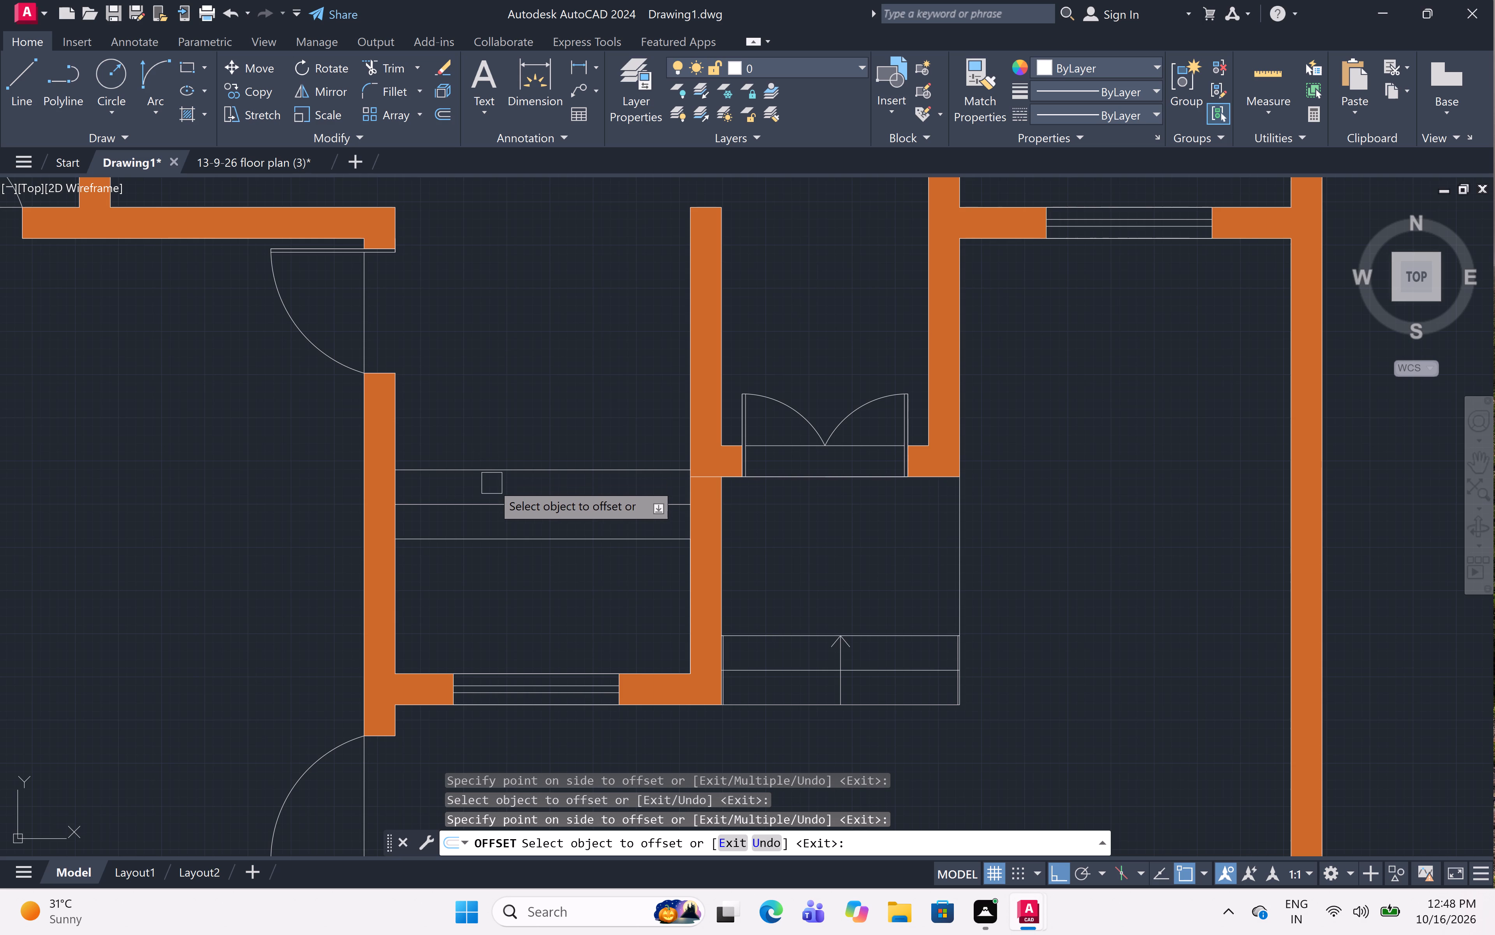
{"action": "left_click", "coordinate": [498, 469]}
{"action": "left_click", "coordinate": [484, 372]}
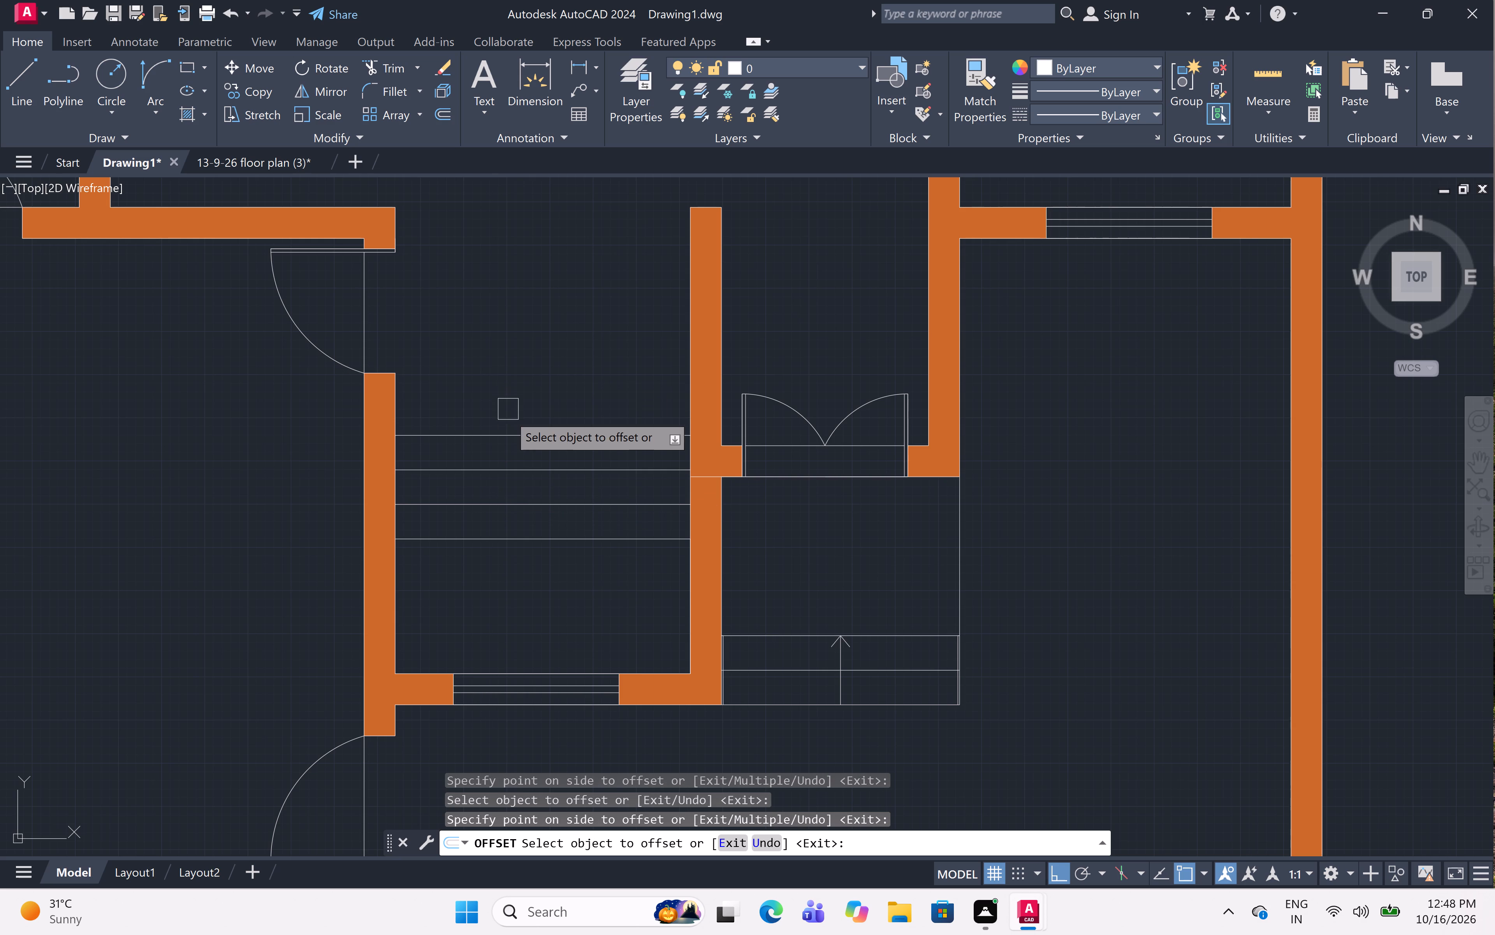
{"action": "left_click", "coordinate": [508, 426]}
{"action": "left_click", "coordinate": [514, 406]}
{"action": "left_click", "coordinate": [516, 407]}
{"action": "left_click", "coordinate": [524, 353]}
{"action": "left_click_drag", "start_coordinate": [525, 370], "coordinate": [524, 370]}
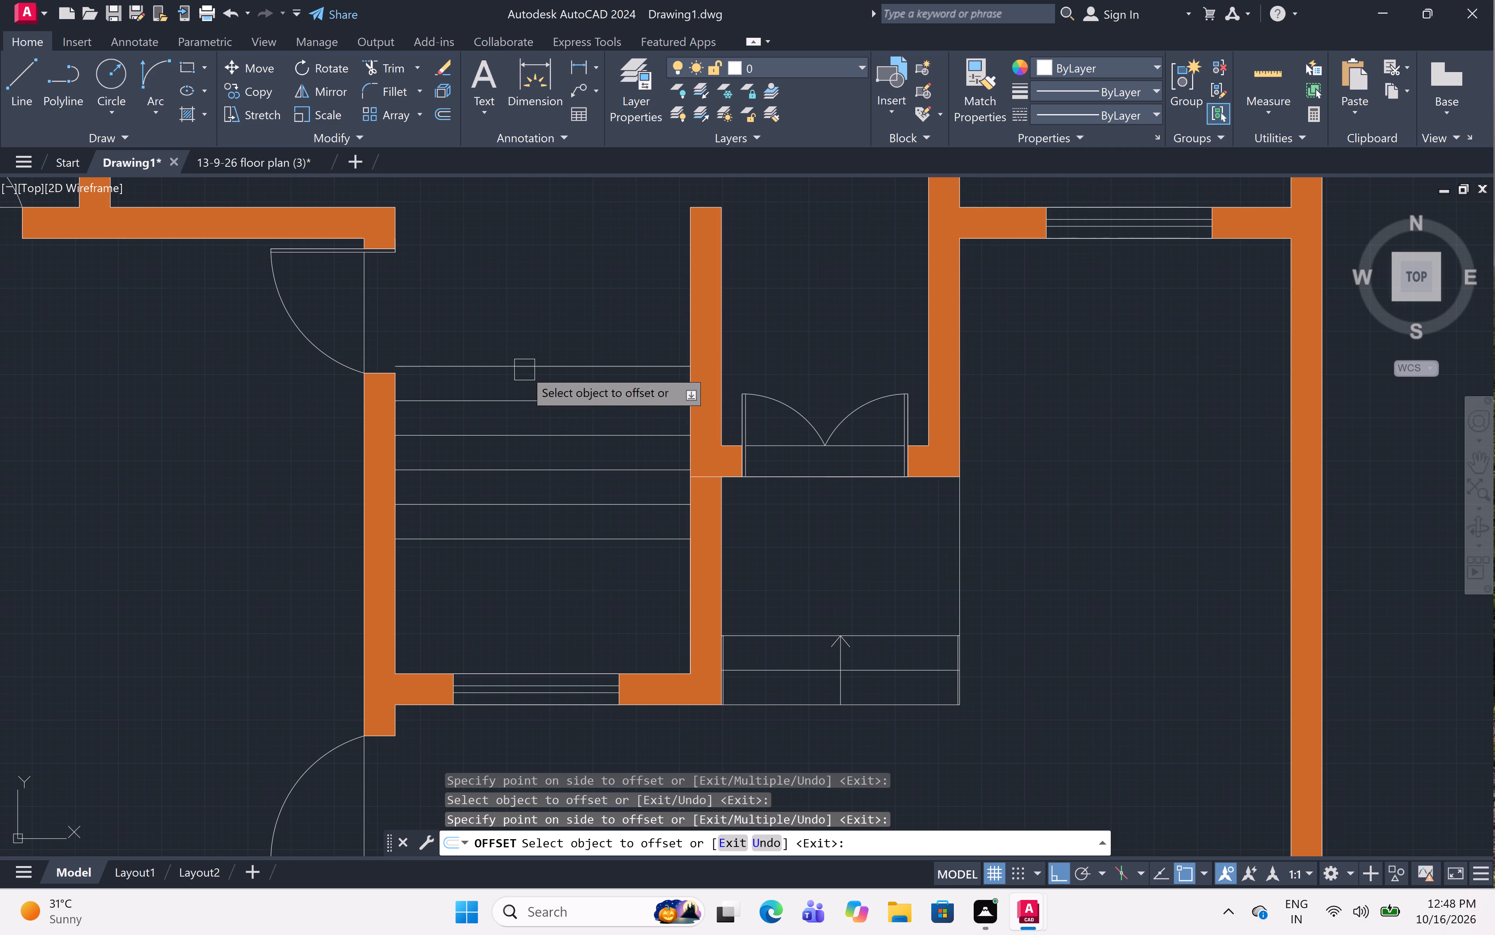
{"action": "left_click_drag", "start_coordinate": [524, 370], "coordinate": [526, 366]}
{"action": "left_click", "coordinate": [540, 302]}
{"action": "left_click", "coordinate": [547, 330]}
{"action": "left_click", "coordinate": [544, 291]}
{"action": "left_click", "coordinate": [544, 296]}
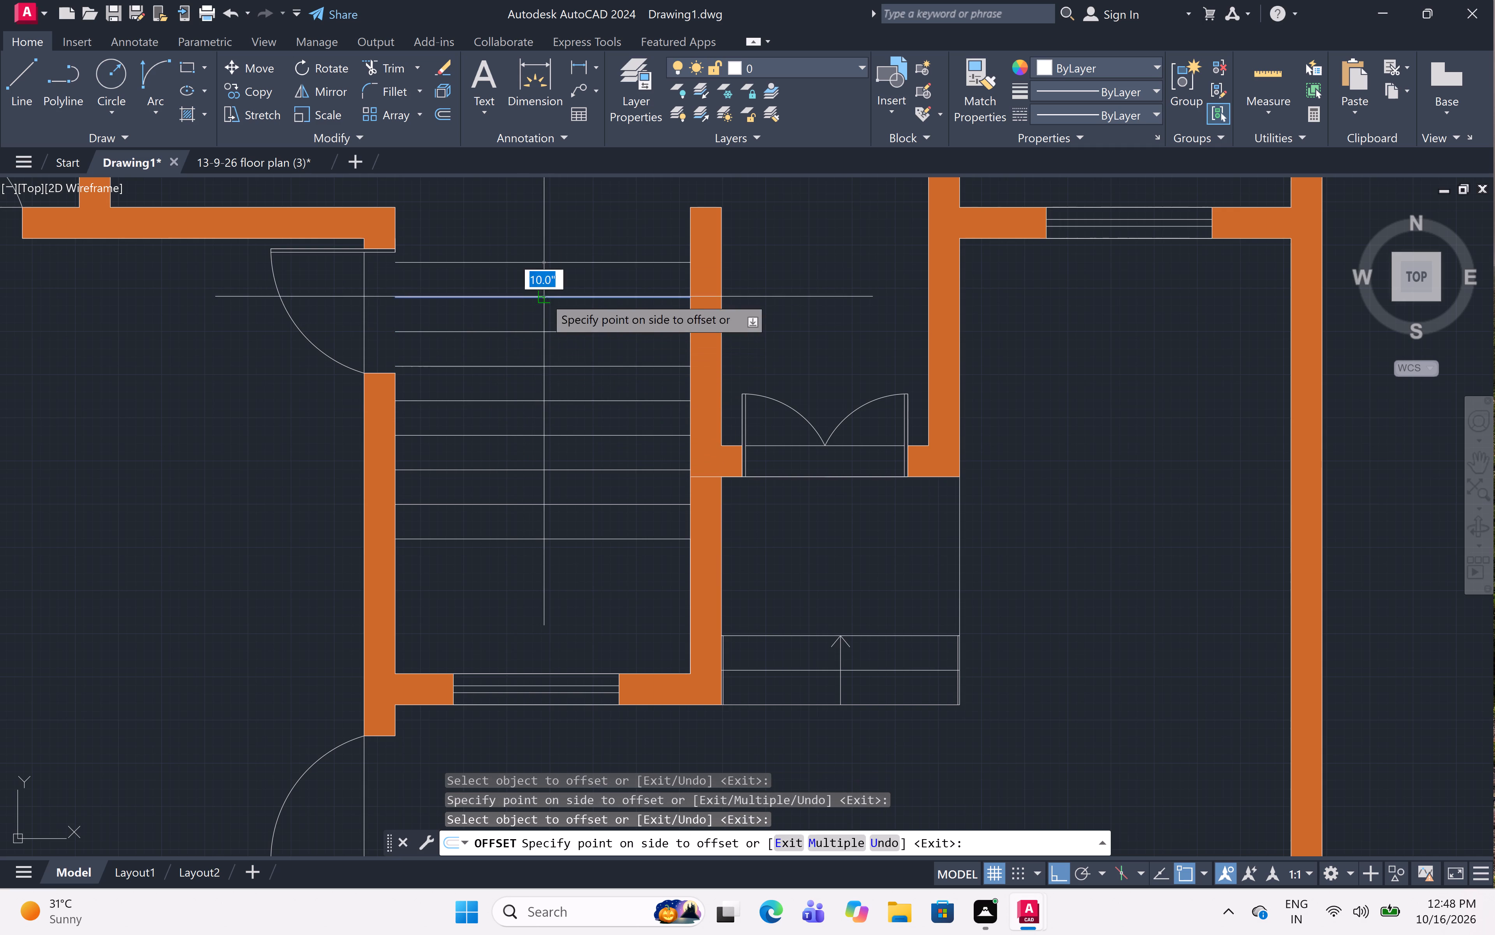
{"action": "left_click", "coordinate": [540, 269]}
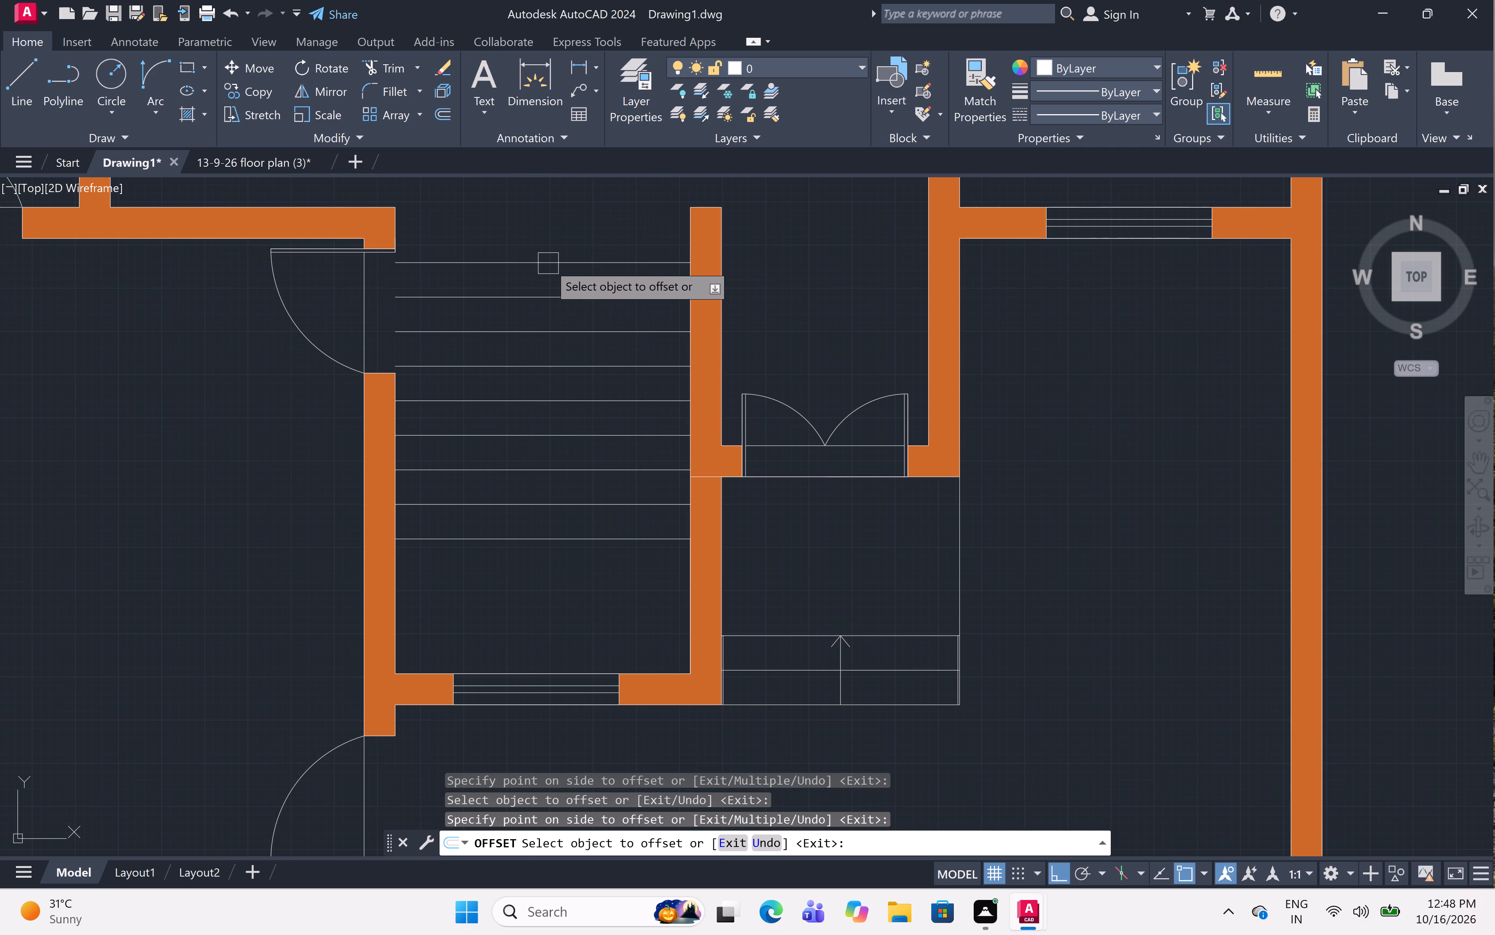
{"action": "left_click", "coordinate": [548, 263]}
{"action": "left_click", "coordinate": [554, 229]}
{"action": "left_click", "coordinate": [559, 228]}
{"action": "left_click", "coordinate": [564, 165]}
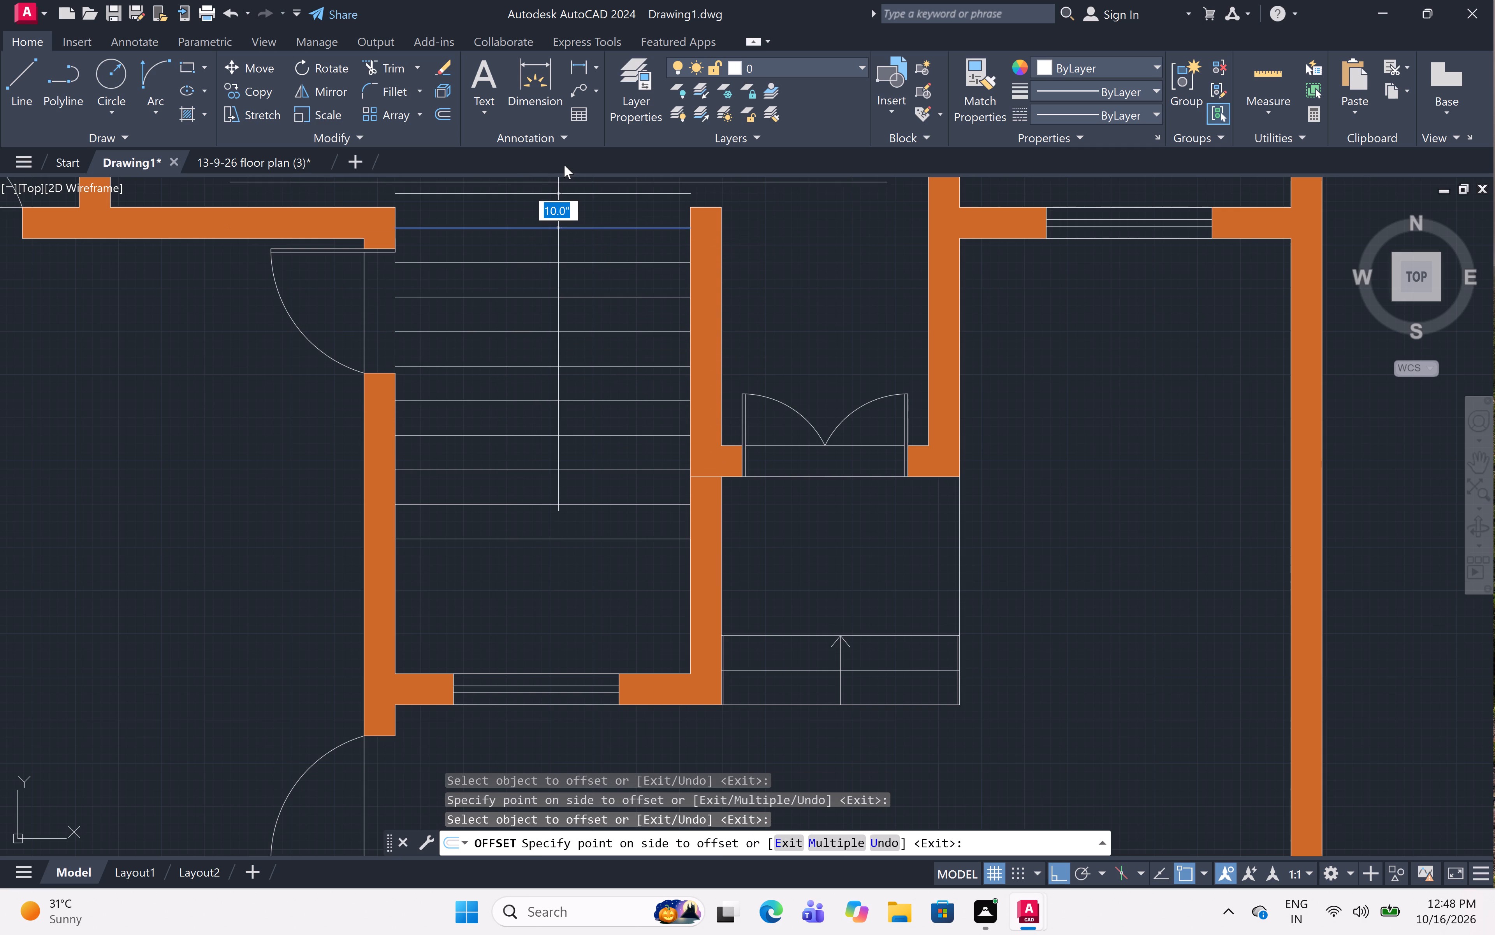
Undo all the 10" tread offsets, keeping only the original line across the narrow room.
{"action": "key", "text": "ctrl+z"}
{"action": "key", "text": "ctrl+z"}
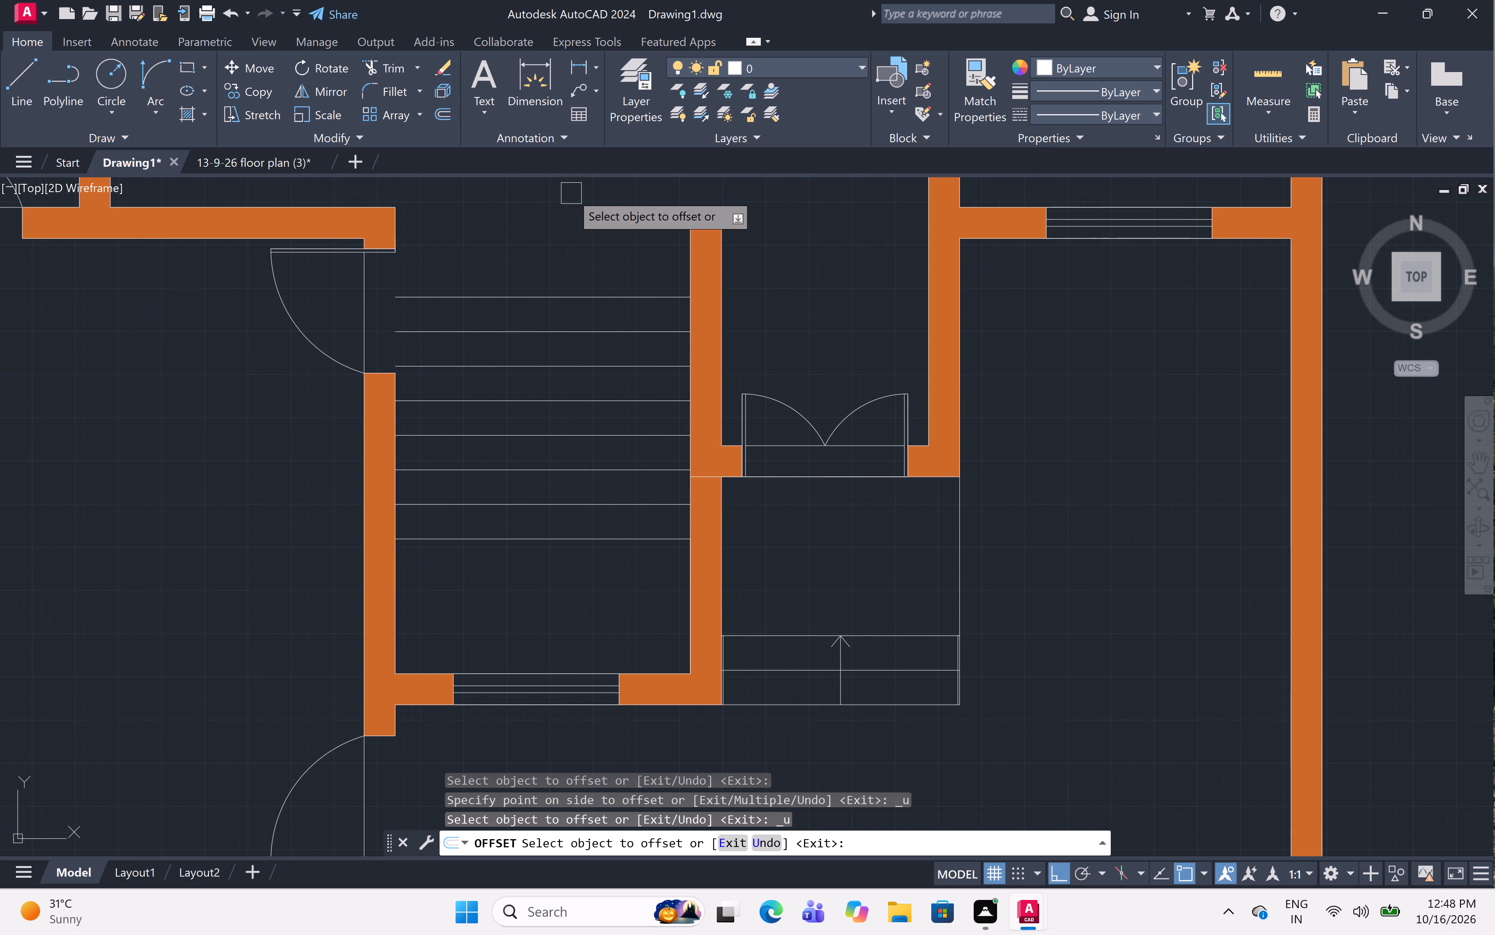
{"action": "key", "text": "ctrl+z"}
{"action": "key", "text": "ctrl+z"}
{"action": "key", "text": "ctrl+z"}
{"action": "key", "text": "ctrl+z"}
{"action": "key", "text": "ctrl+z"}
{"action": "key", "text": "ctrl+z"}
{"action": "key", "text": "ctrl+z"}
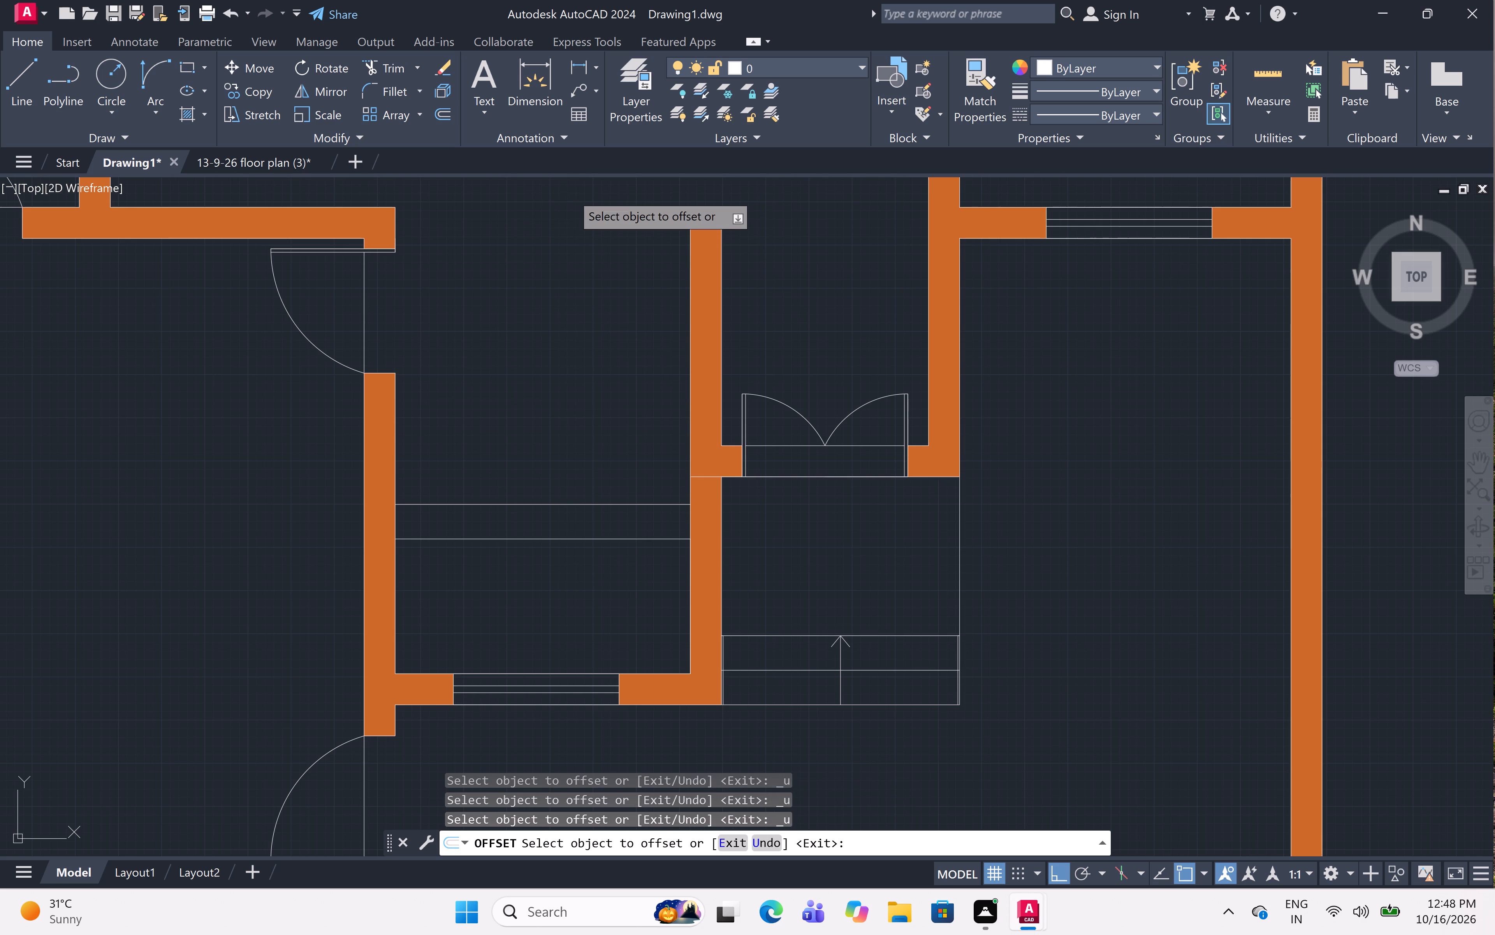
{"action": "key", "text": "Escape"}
Offset the line across the narrow room upward eight times at 1' spacing, up to the wall ends.
{"action": "type", "text": "off 1'"}
{"action": "key", "text": "space"}
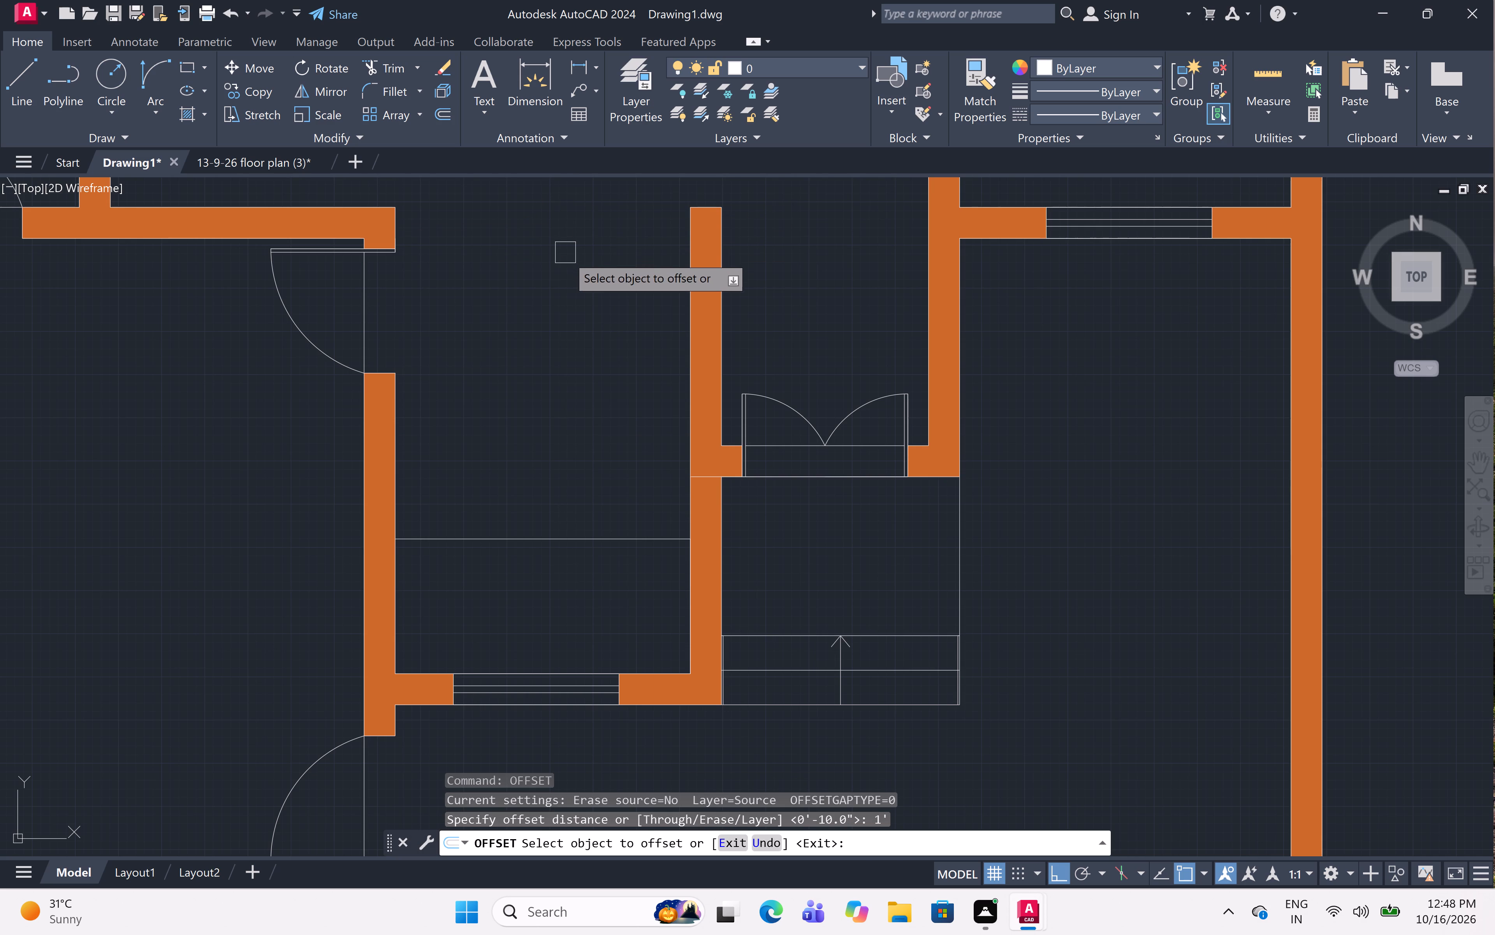
{"action": "left_click", "coordinate": [586, 540]}
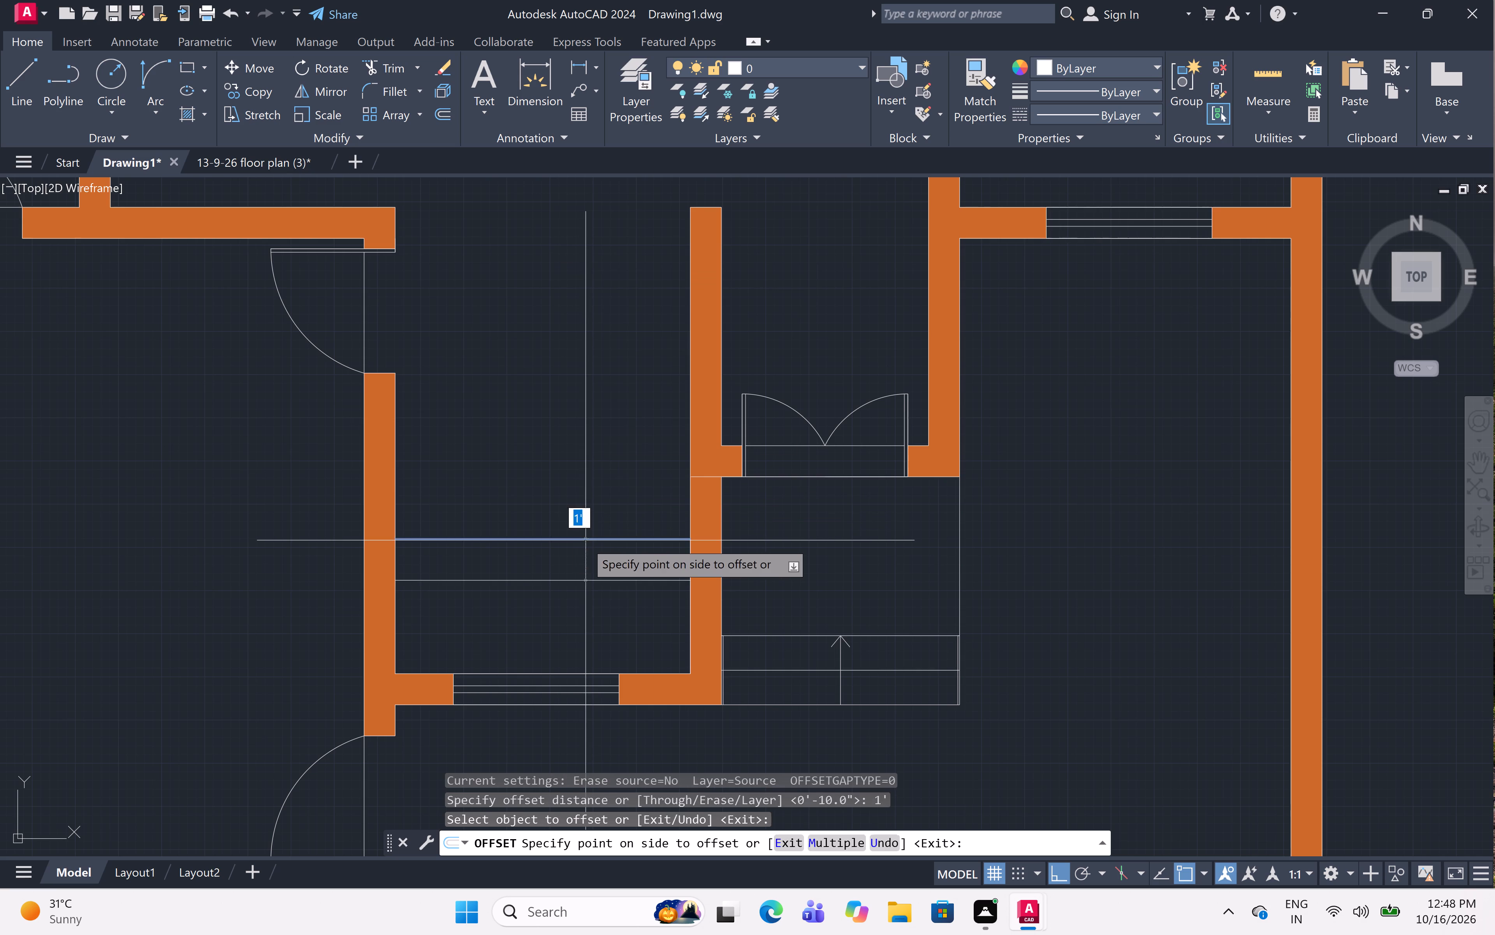
{"action": "left_click", "coordinate": [577, 418]}
{"action": "left_click", "coordinate": [584, 496]}
{"action": "left_click", "coordinate": [597, 397]}
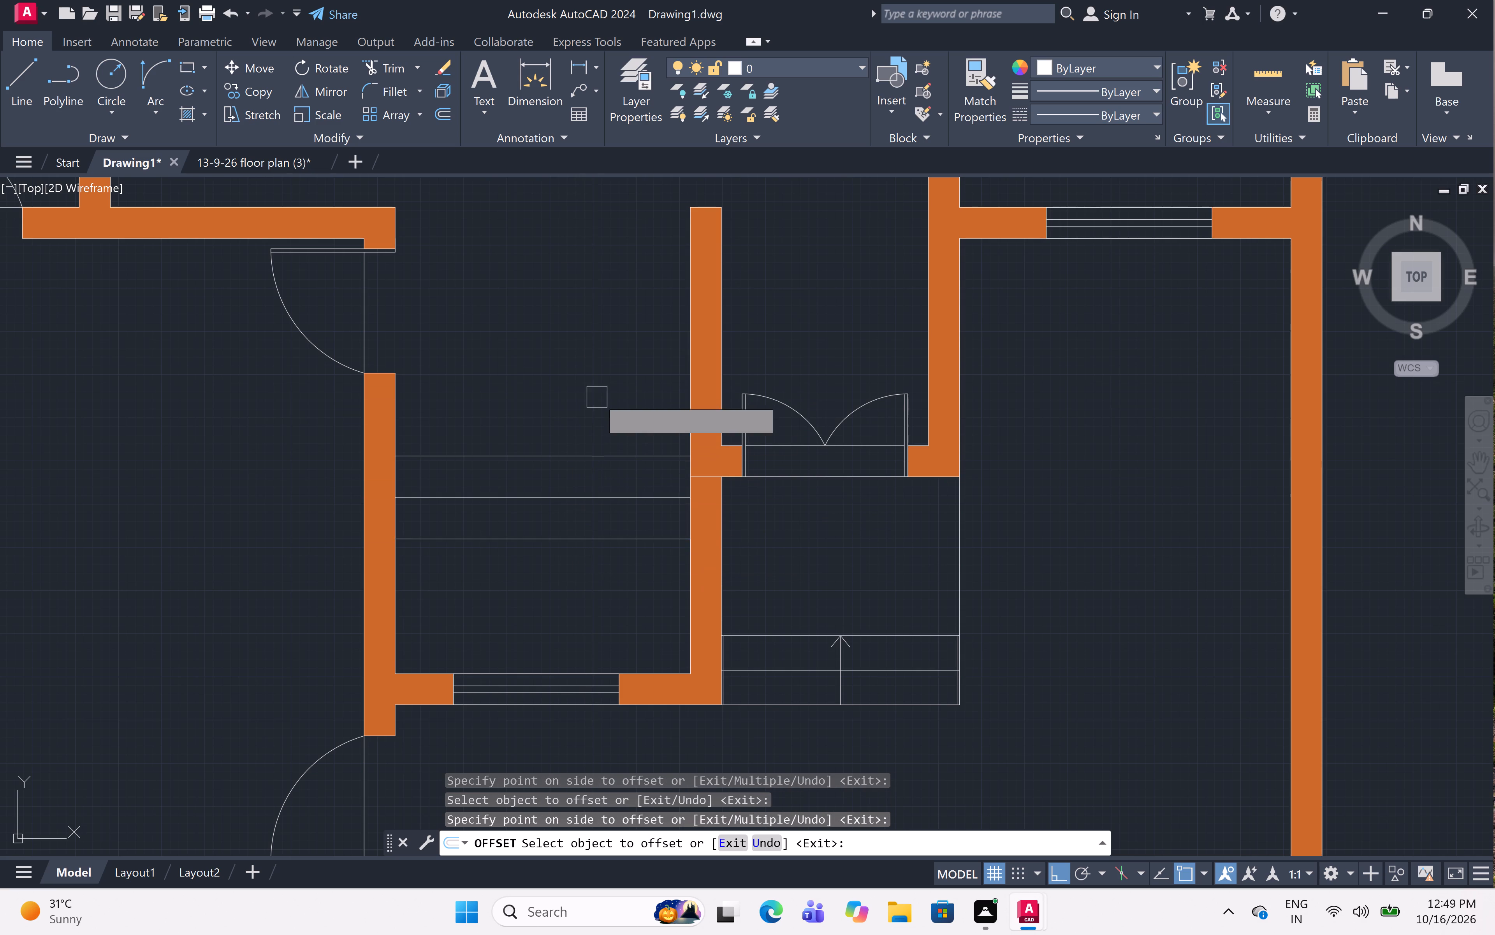
{"action": "left_click_drag", "start_coordinate": [597, 453], "coordinate": [595, 445]}
{"action": "left_click", "coordinate": [593, 371]}
{"action": "left_click", "coordinate": [605, 423]}
{"action": "left_click", "coordinate": [598, 357]}
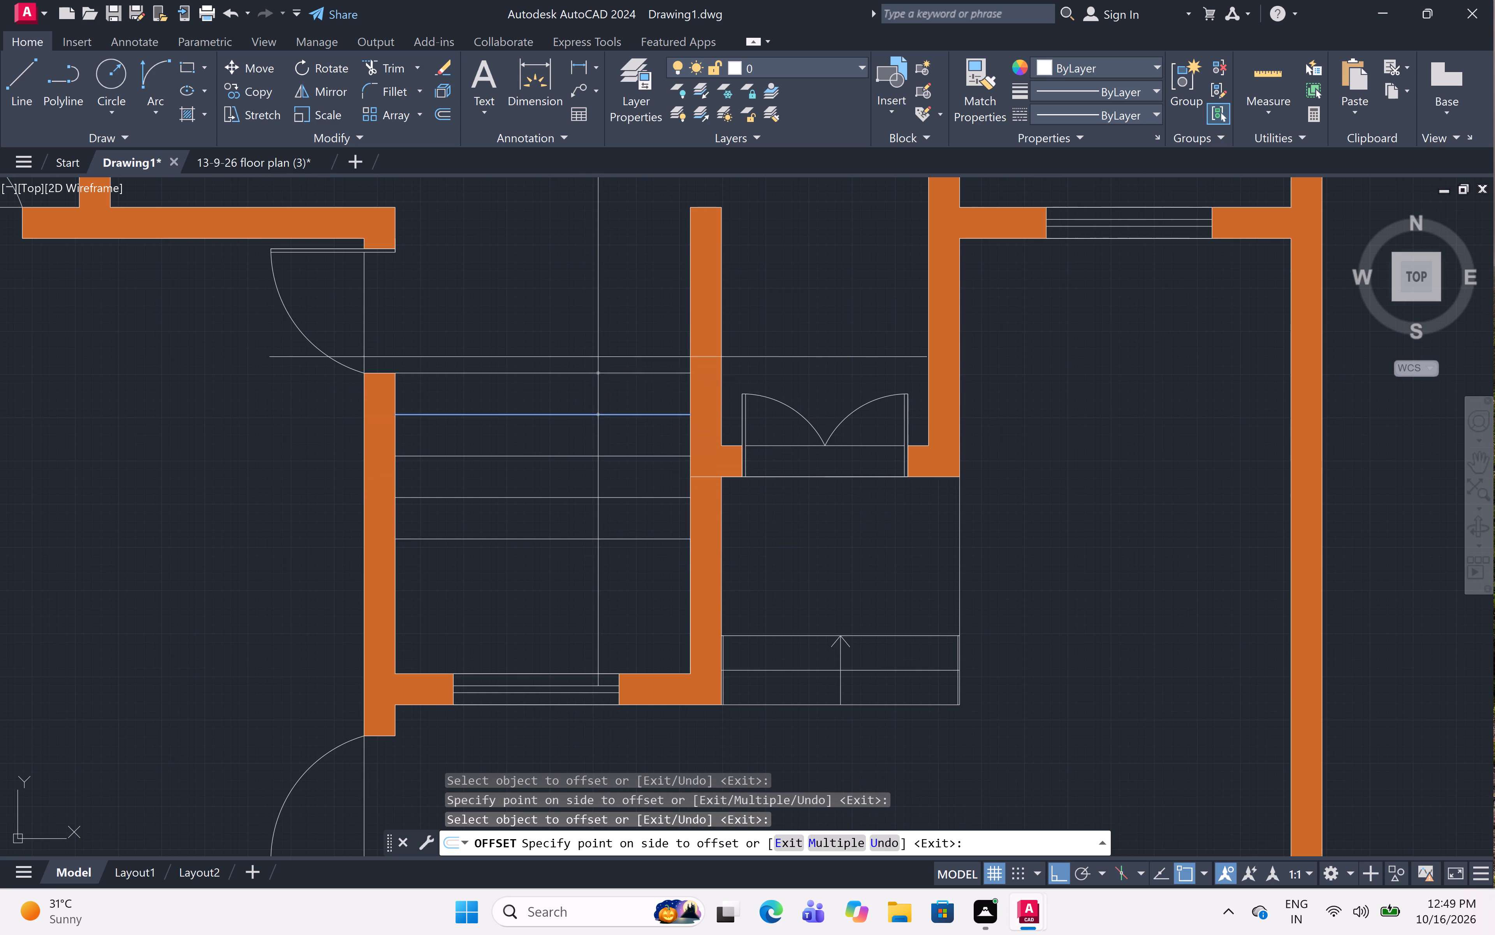
{"action": "middle_click_drag", "start_coordinate": [601, 329], "coordinate": [637, 469]}
{"action": "left_click_drag", "start_coordinate": [628, 512], "coordinate": [625, 460]}
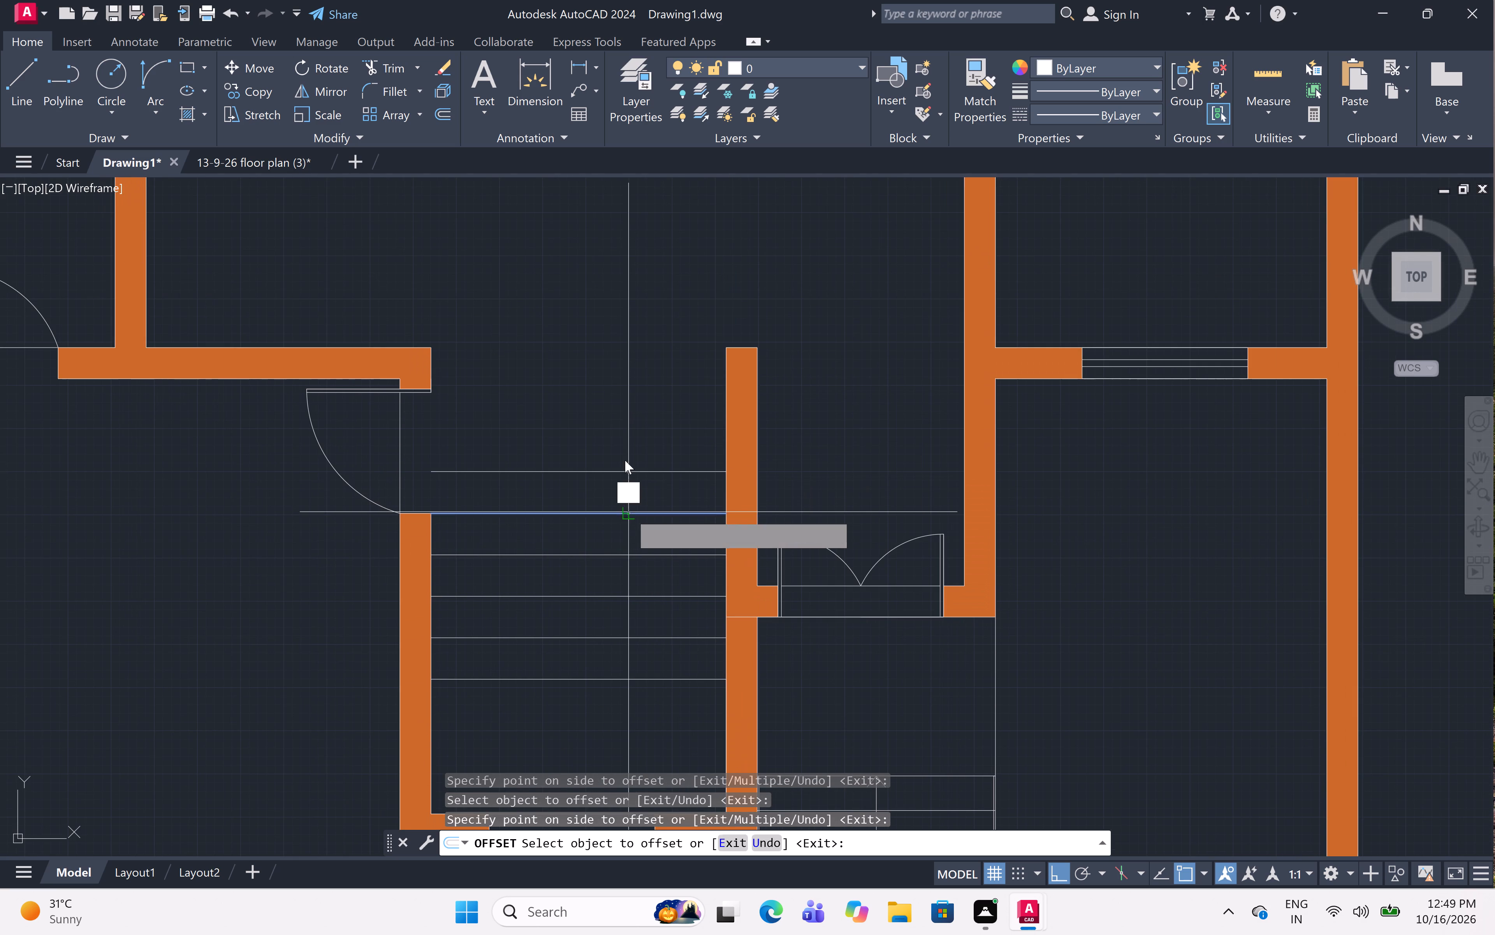
{"action": "left_click_drag", "start_coordinate": [625, 460], "coordinate": [627, 498]}
{"action": "left_click", "coordinate": [628, 408]}
{"action": "left_click_drag", "start_coordinate": [634, 472], "coordinate": [634, 460]}
{"action": "left_click", "coordinate": [637, 371]}
{"action": "left_click", "coordinate": [640, 440]}
{"action": "left_click", "coordinate": [635, 320]}
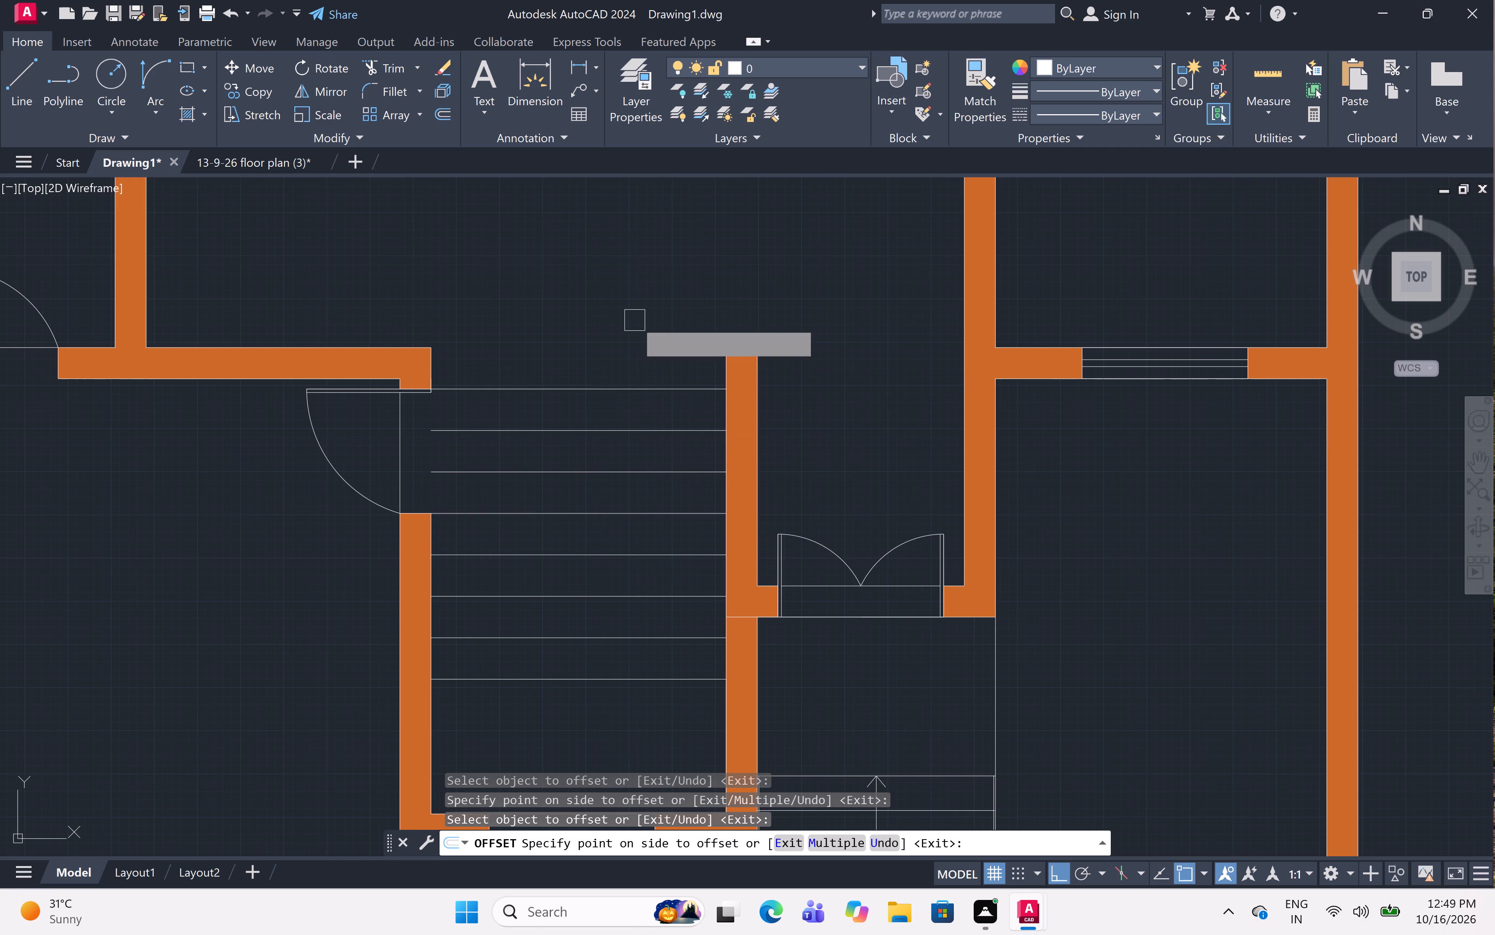
{"action": "left_click_drag", "start_coordinate": [638, 381], "coordinate": [638, 377]}
{"action": "left_click", "coordinate": [634, 286]}
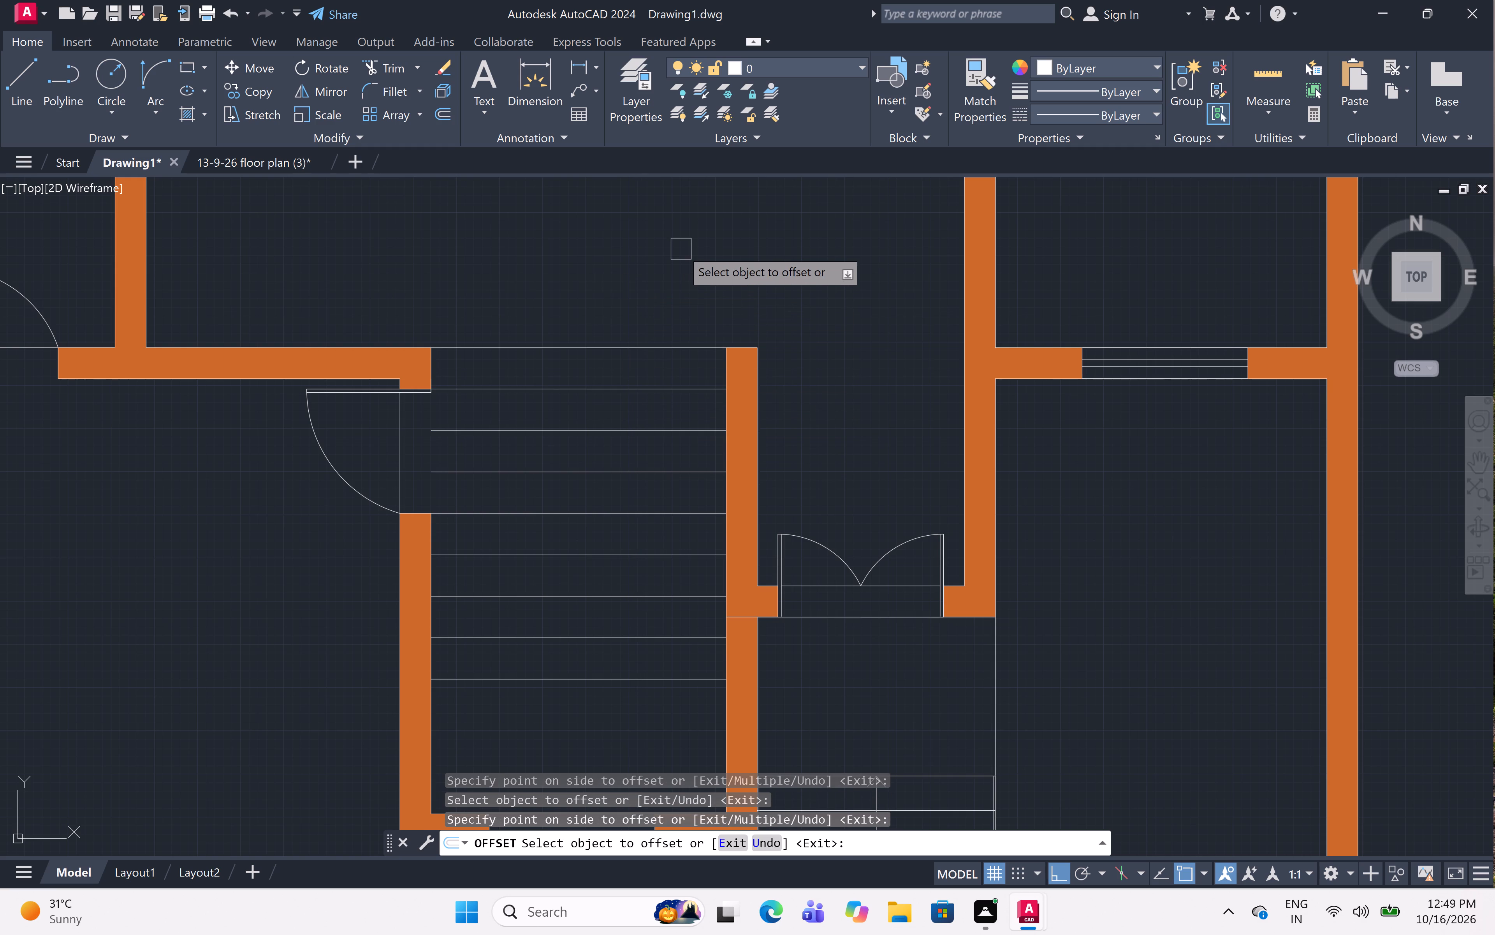
{"action": "key", "text": "Escape"}
Draw a vertical line down the middle of the stair from the top tread line to the lowest one.
{"action": "type", "text": "l"}
{"action": "key", "text": "space"}
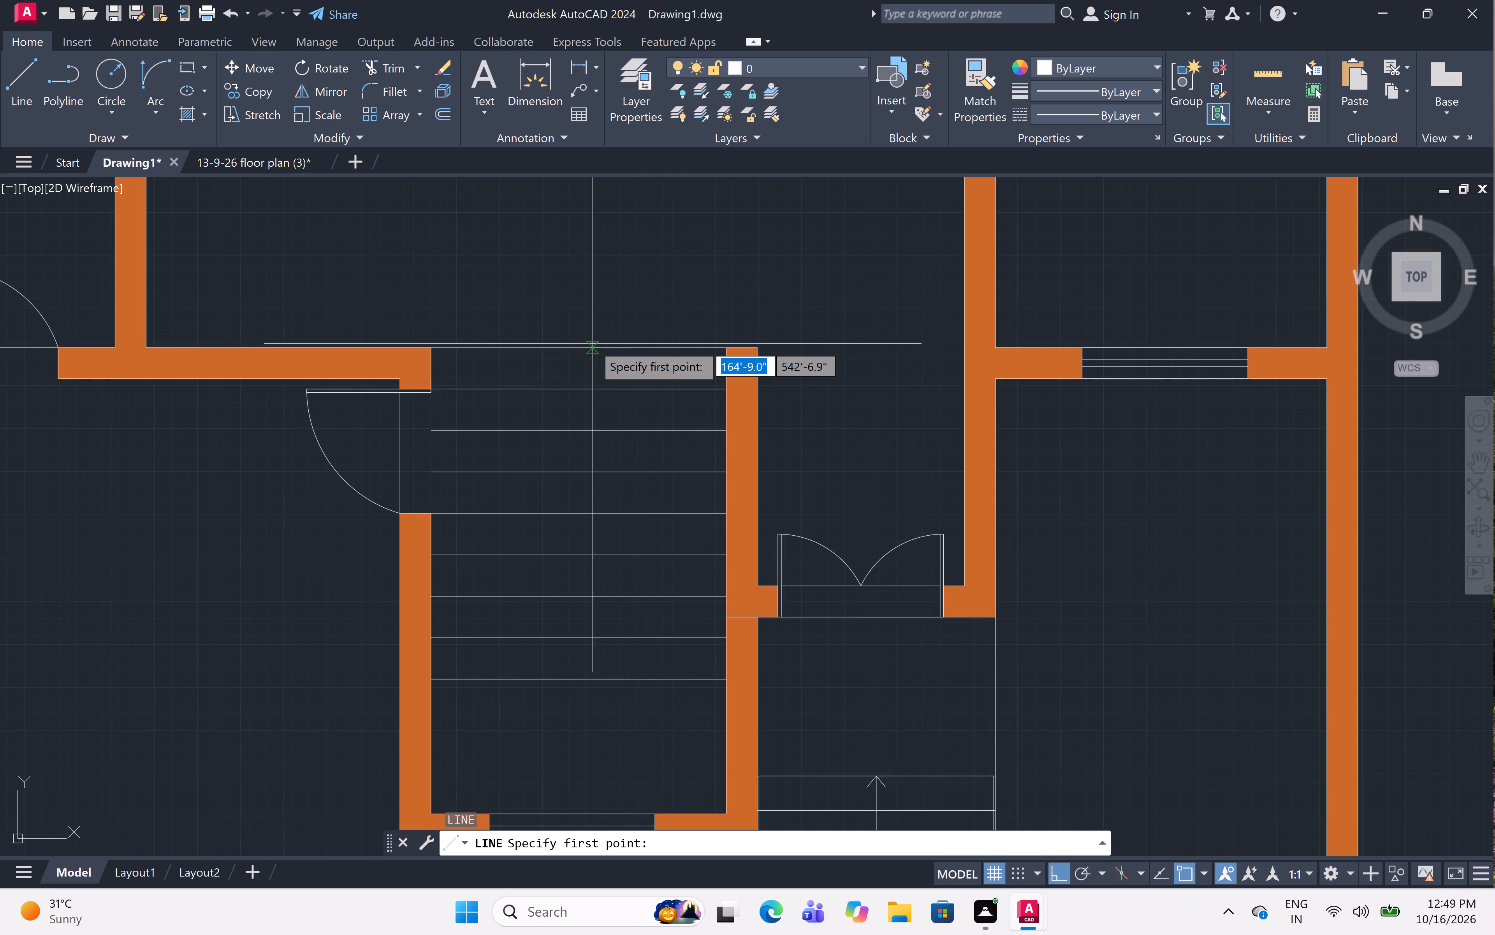
{"action": "left_click_drag", "start_coordinate": [579, 342], "coordinate": [587, 371]}
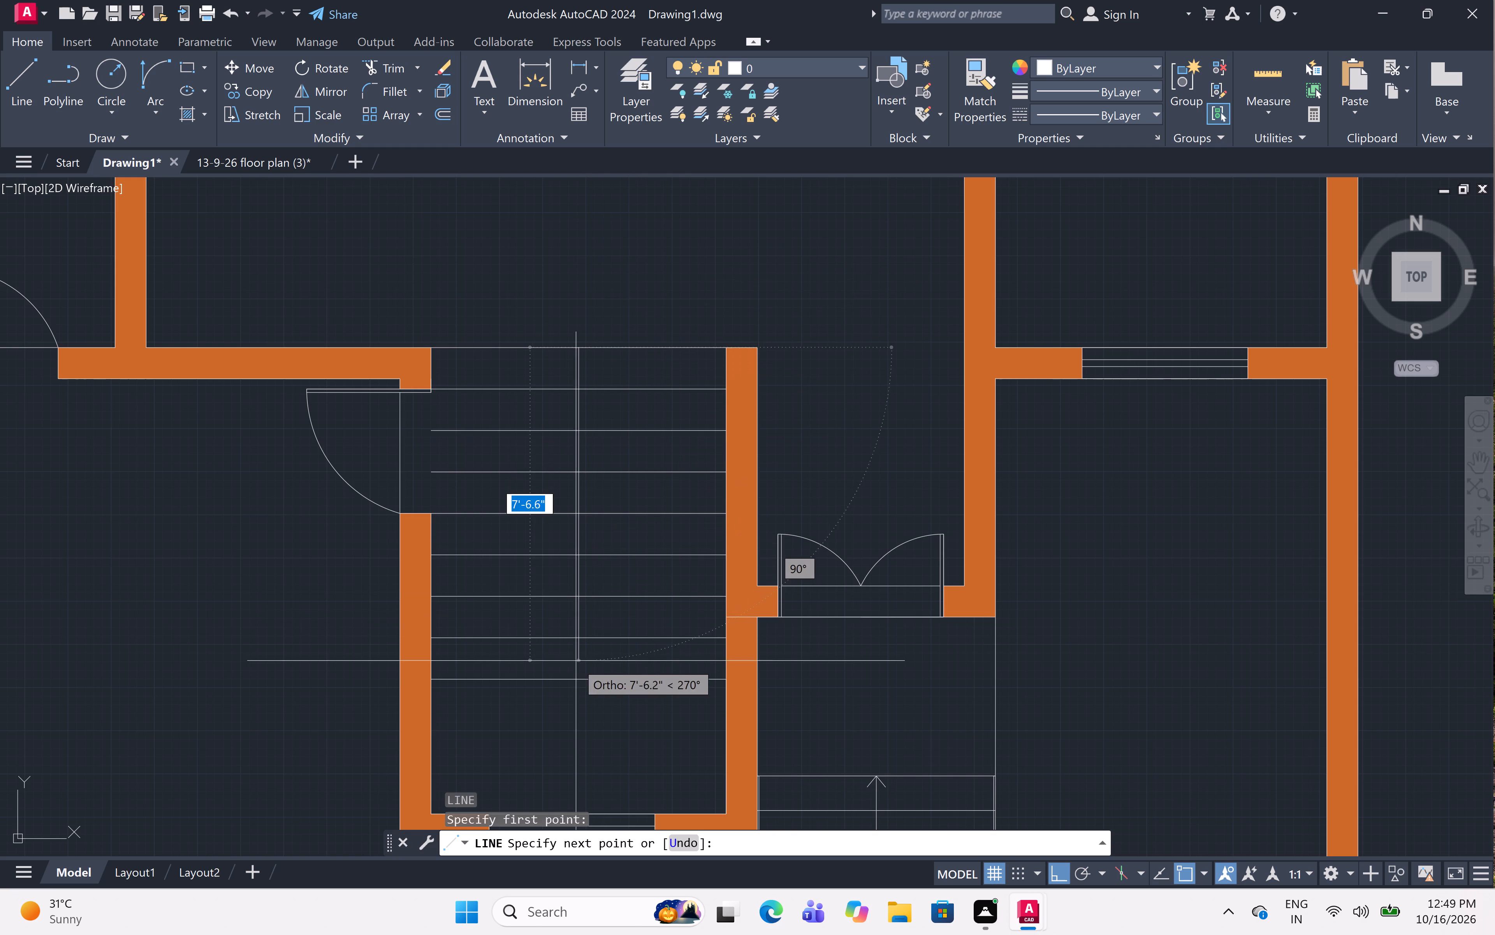
{"action": "left_click", "coordinate": [579, 676]}
{"action": "key", "text": "Escape"}
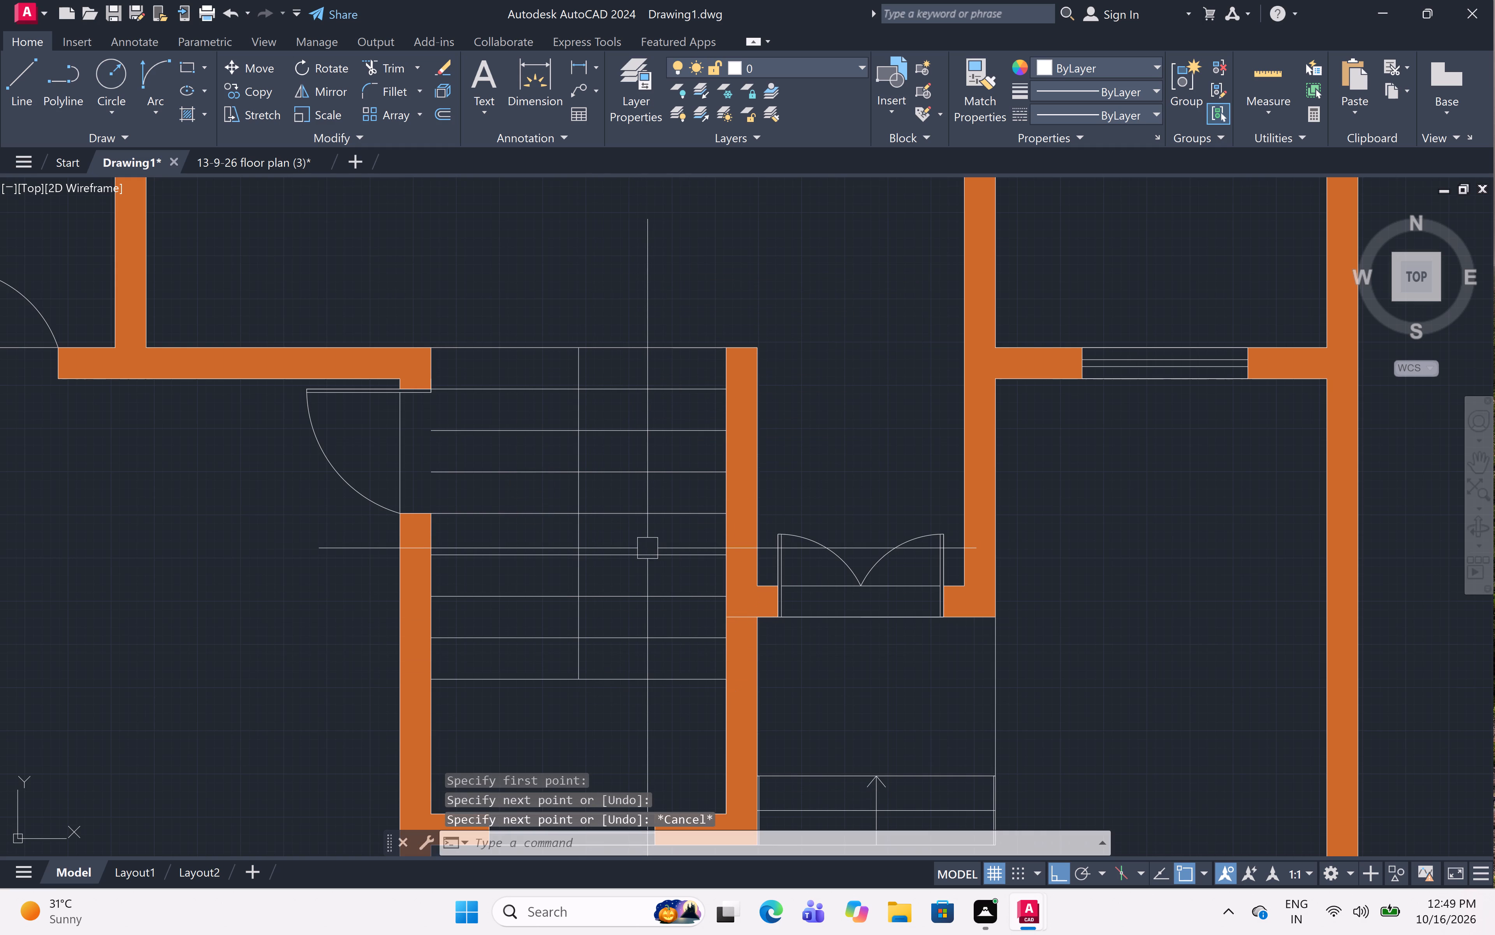
Offset the stair's vertical centre line 1" to each side.
{"action": "type", "text": "off"}
{"action": "key", "text": "space"}
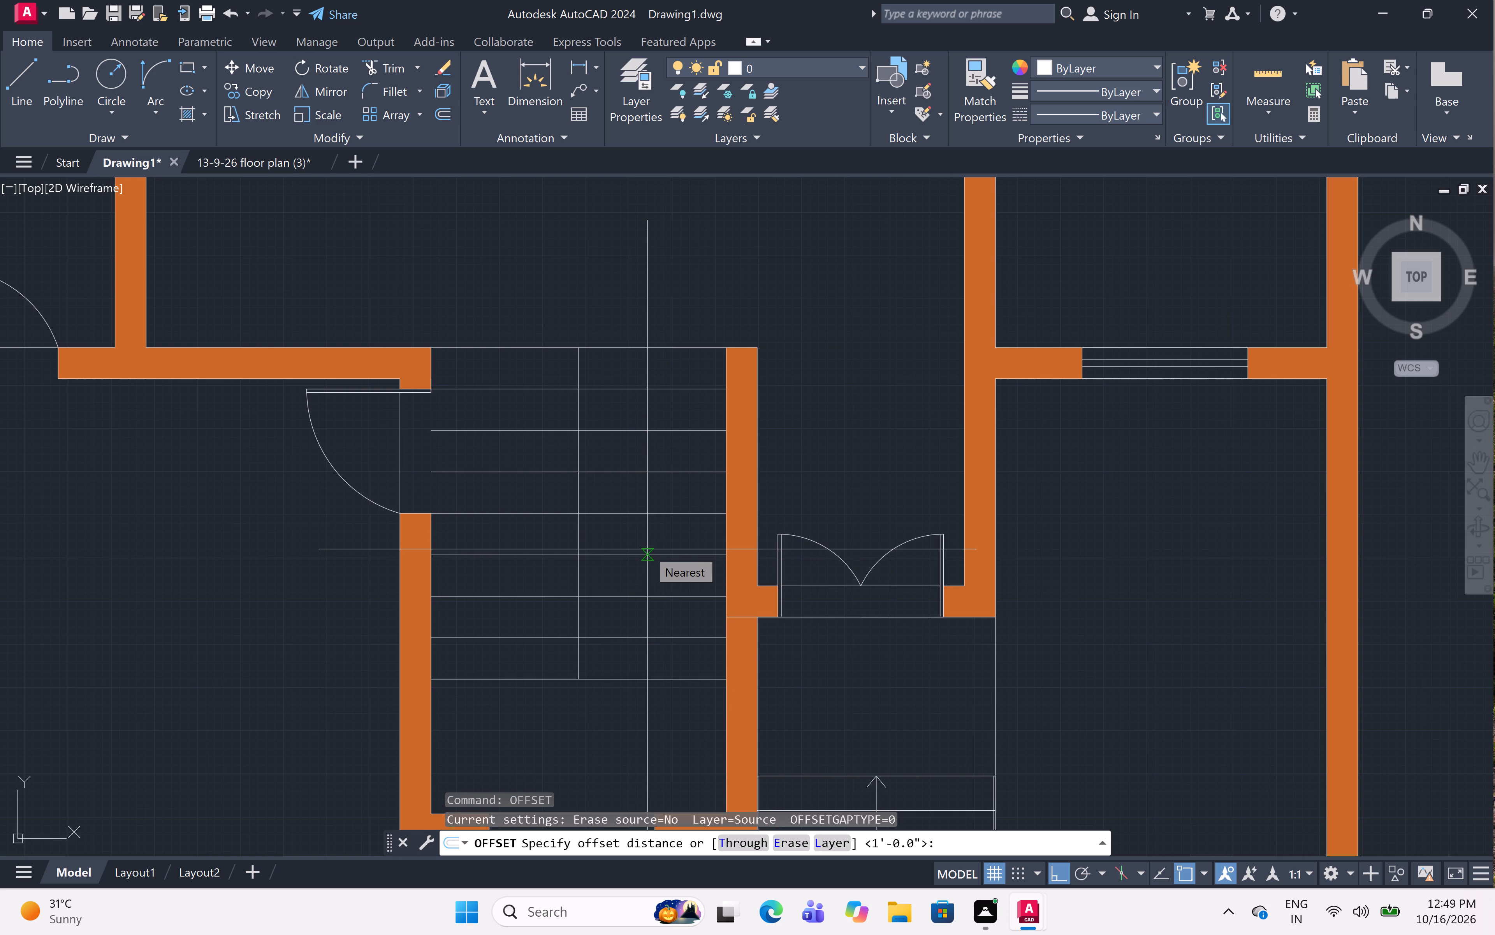
{"action": "key", "text": "2"}
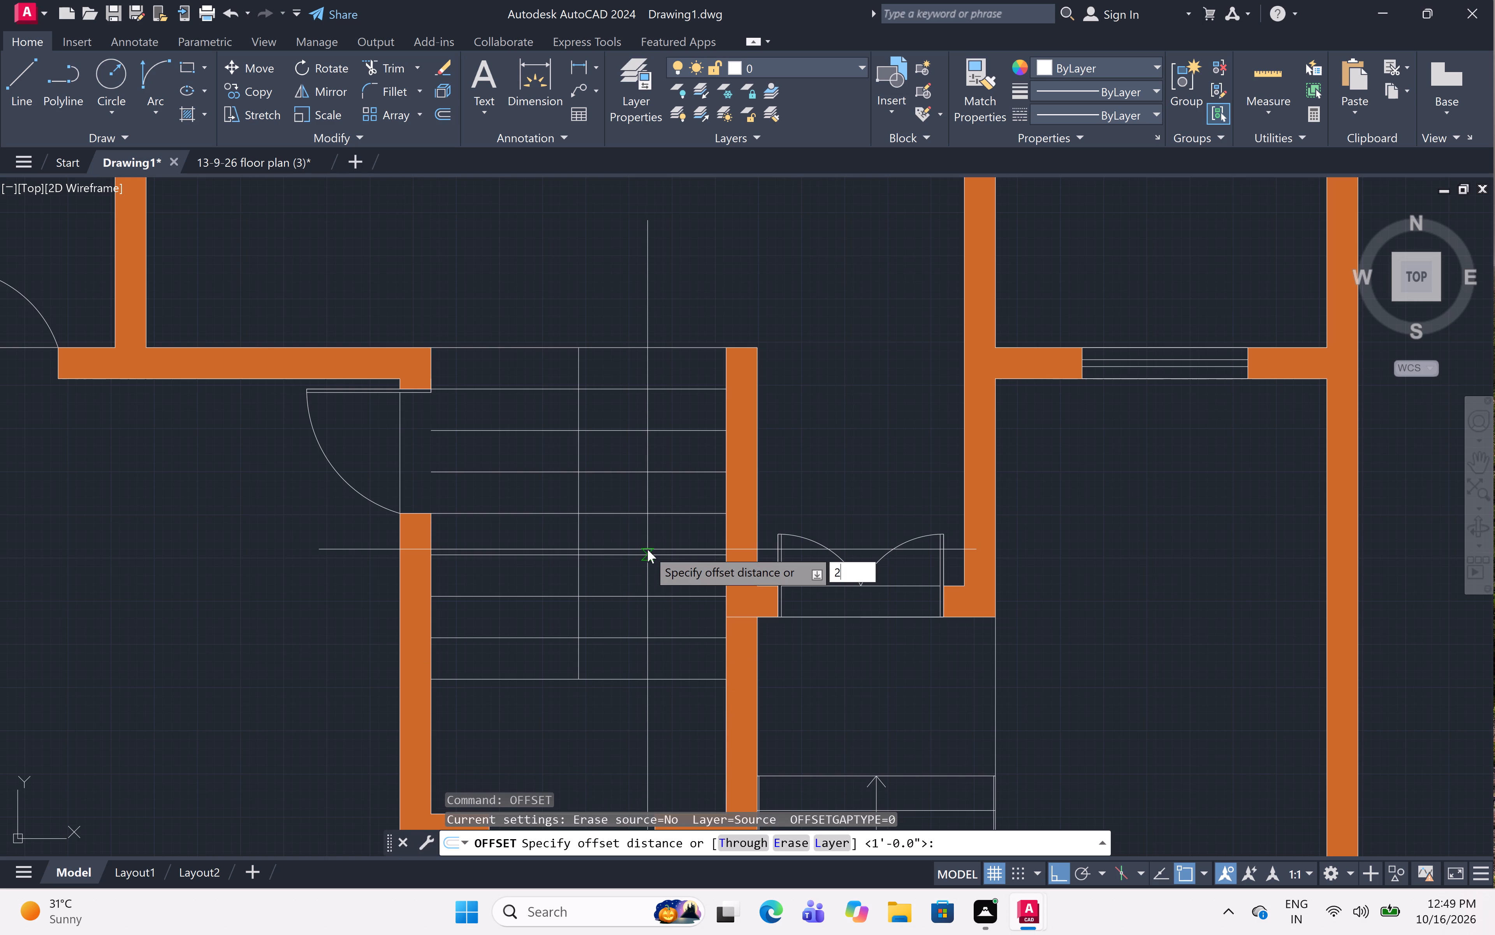
{"action": "key", "text": "BackSpace"}
{"action": "type", "text": "1\""}
{"action": "key", "text": "space"}
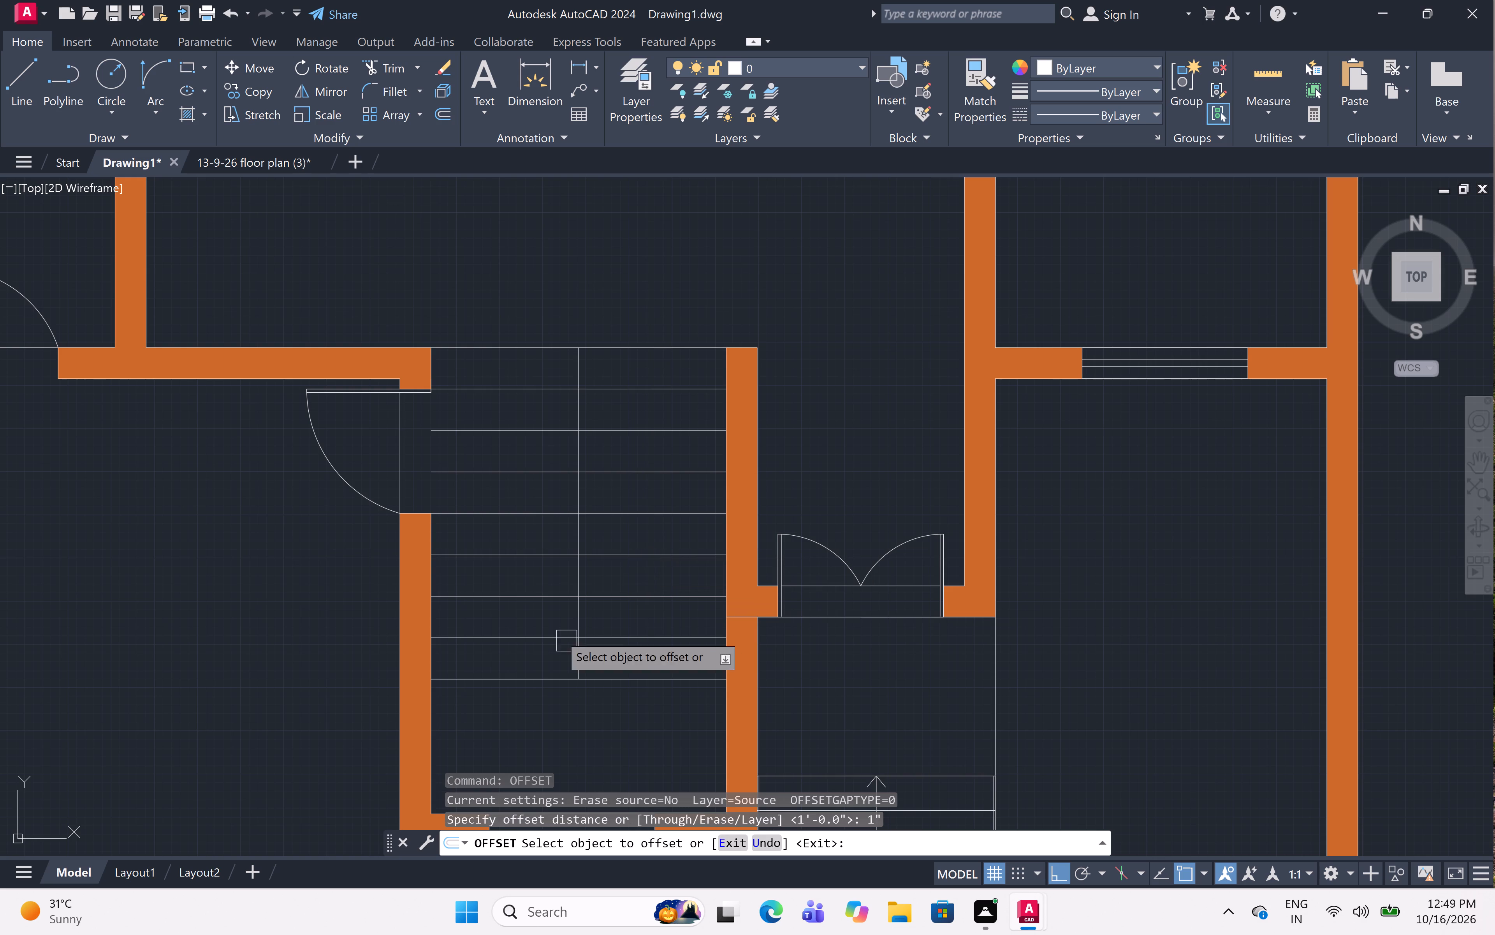
{"action": "left_click", "coordinate": [575, 567]}
{"action": "left_click", "coordinate": [618, 567]}
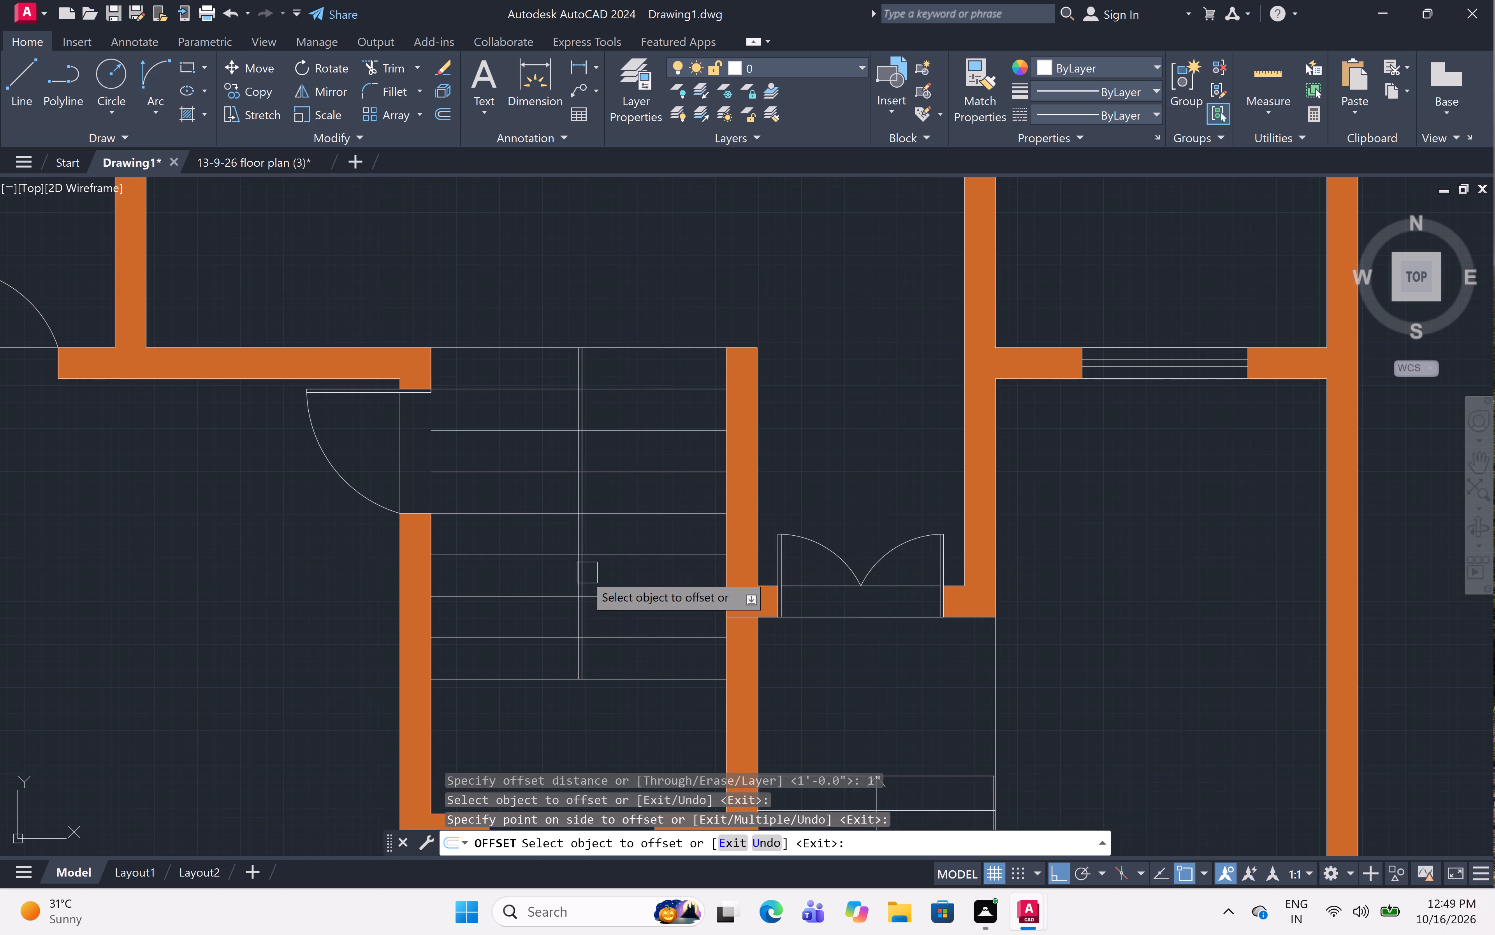
{"action": "scroll", "coordinate": [581, 575], "scroll_direction": "up", "scroll_amount": 4}
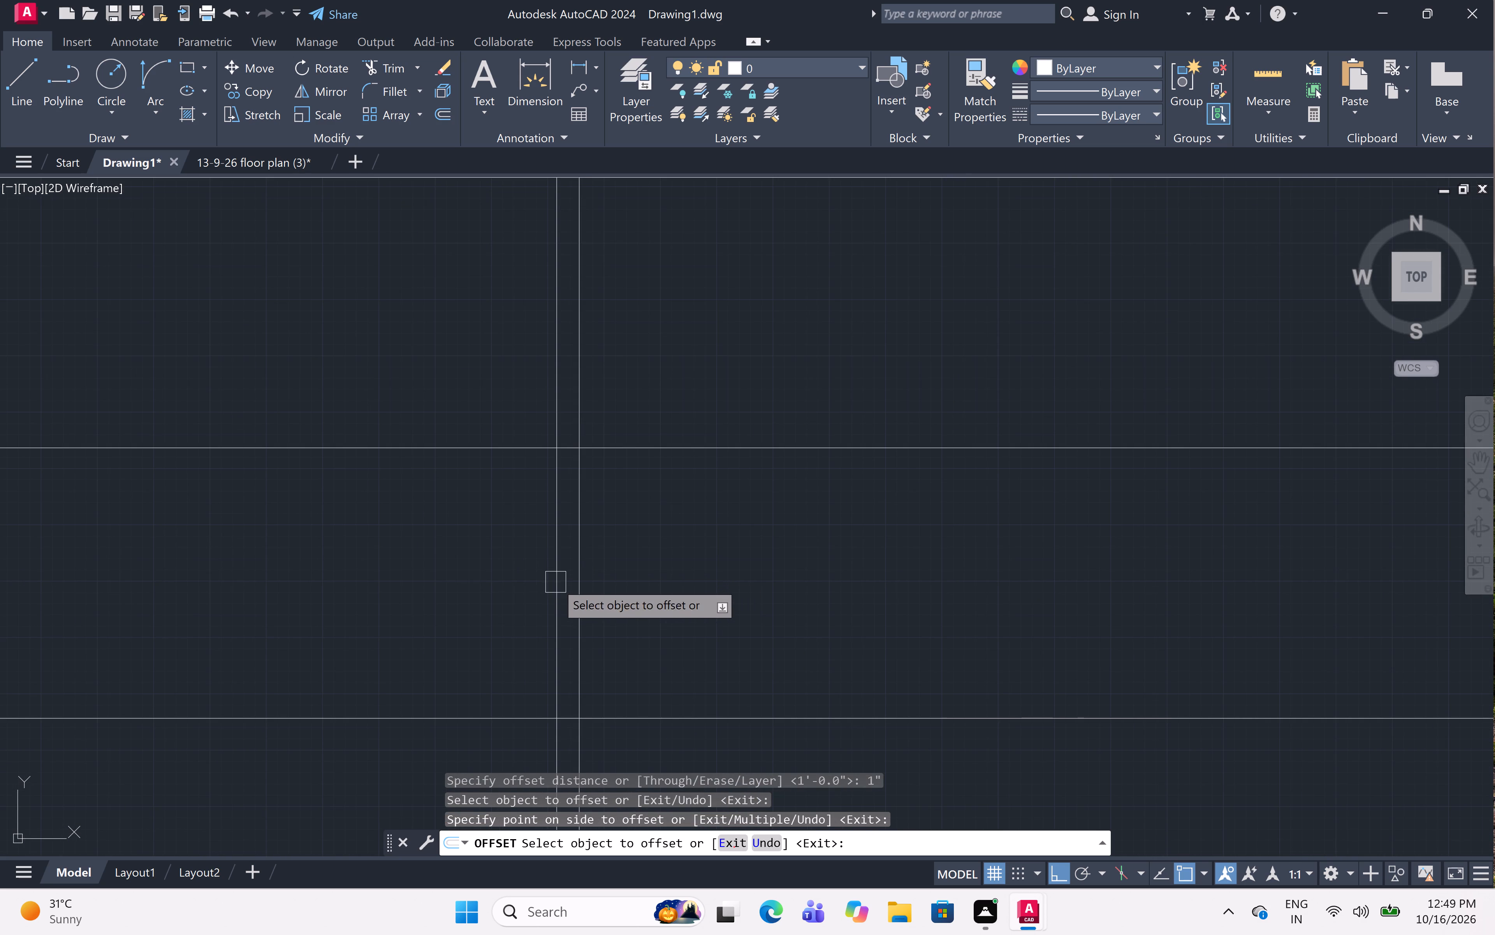
{"action": "left_click_drag", "start_coordinate": [558, 584], "coordinate": [536, 586]}
{"action": "left_click", "coordinate": [387, 587]}
{"action": "scroll", "coordinate": [443, 526], "scroll_direction": "down", "scroll_amount": 4}
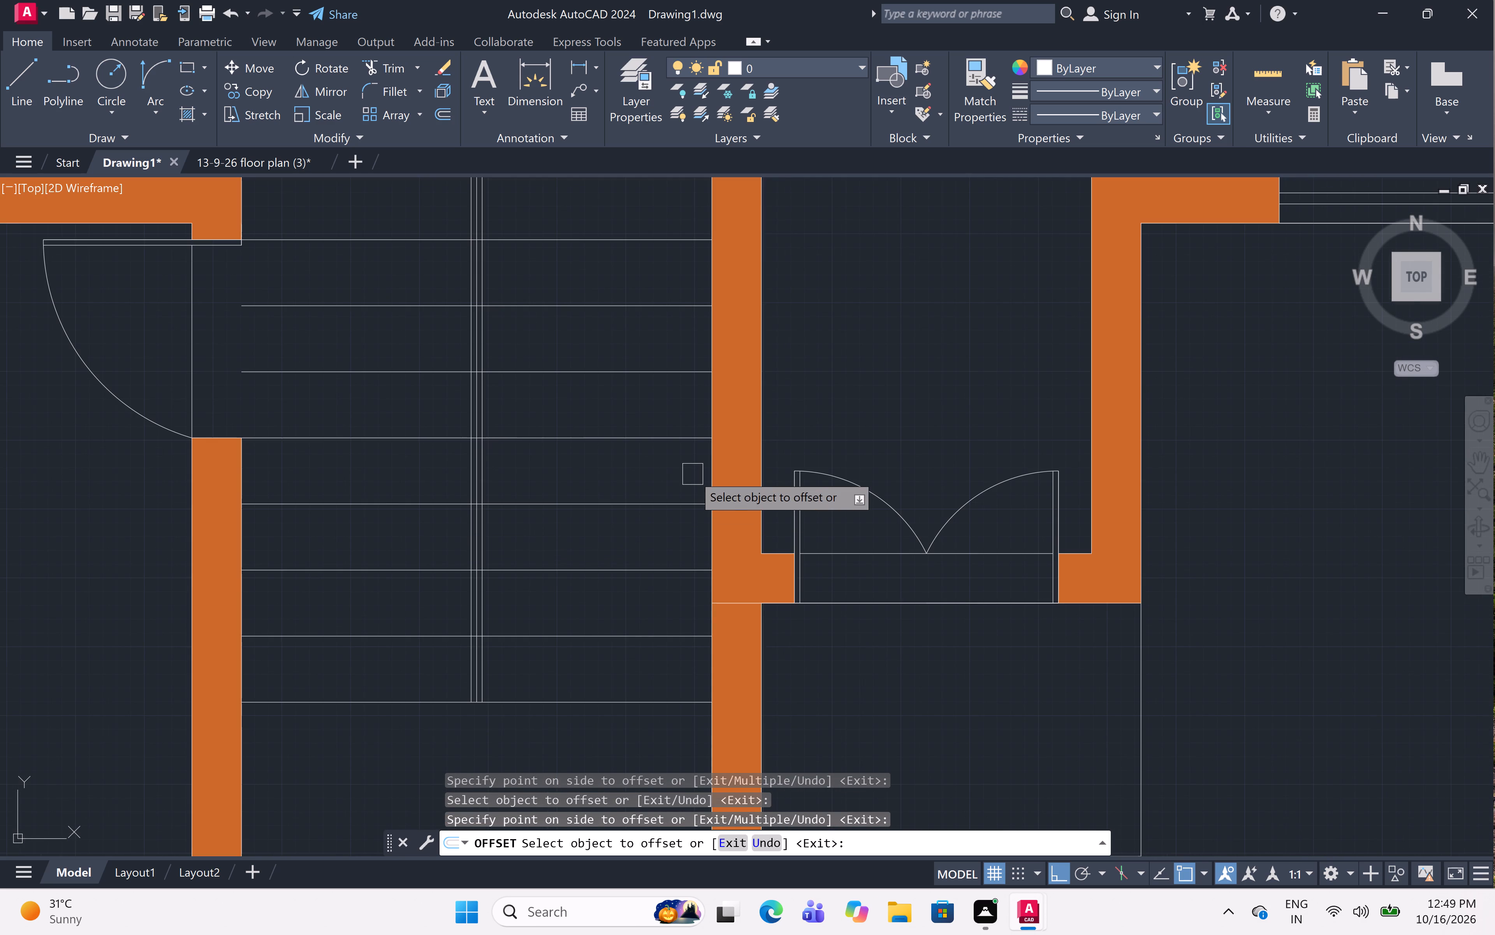
{"action": "key", "text": "Escape"}
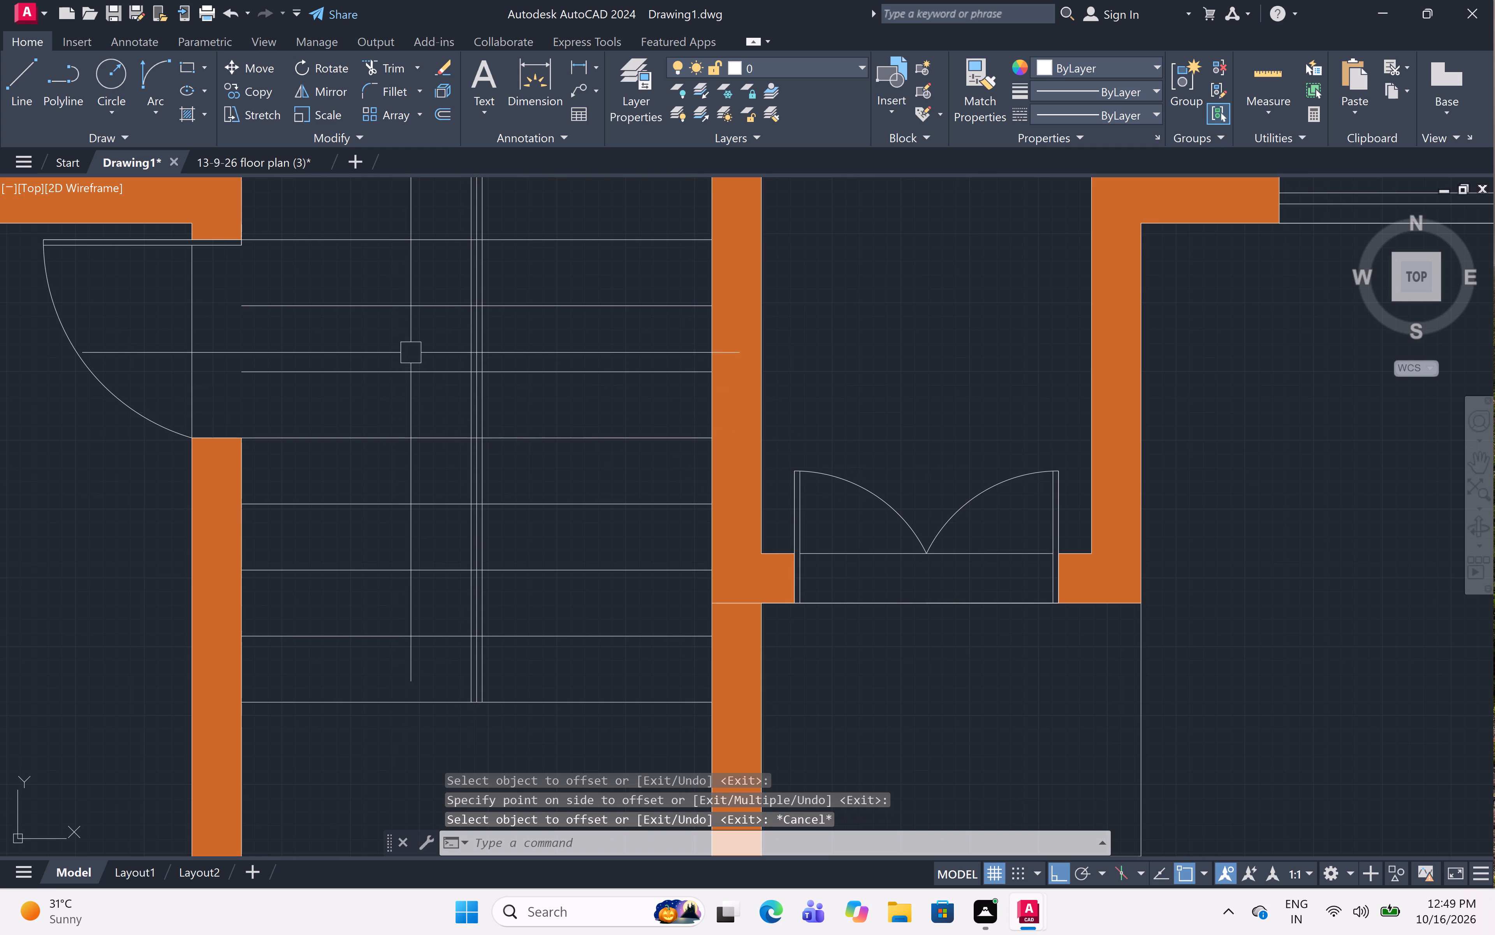
Trim away the door-side halves of the four uppermost tread lines up to the central divider lines.
{"action": "type", "text": "tr"}
{"action": "key", "text": "space"}
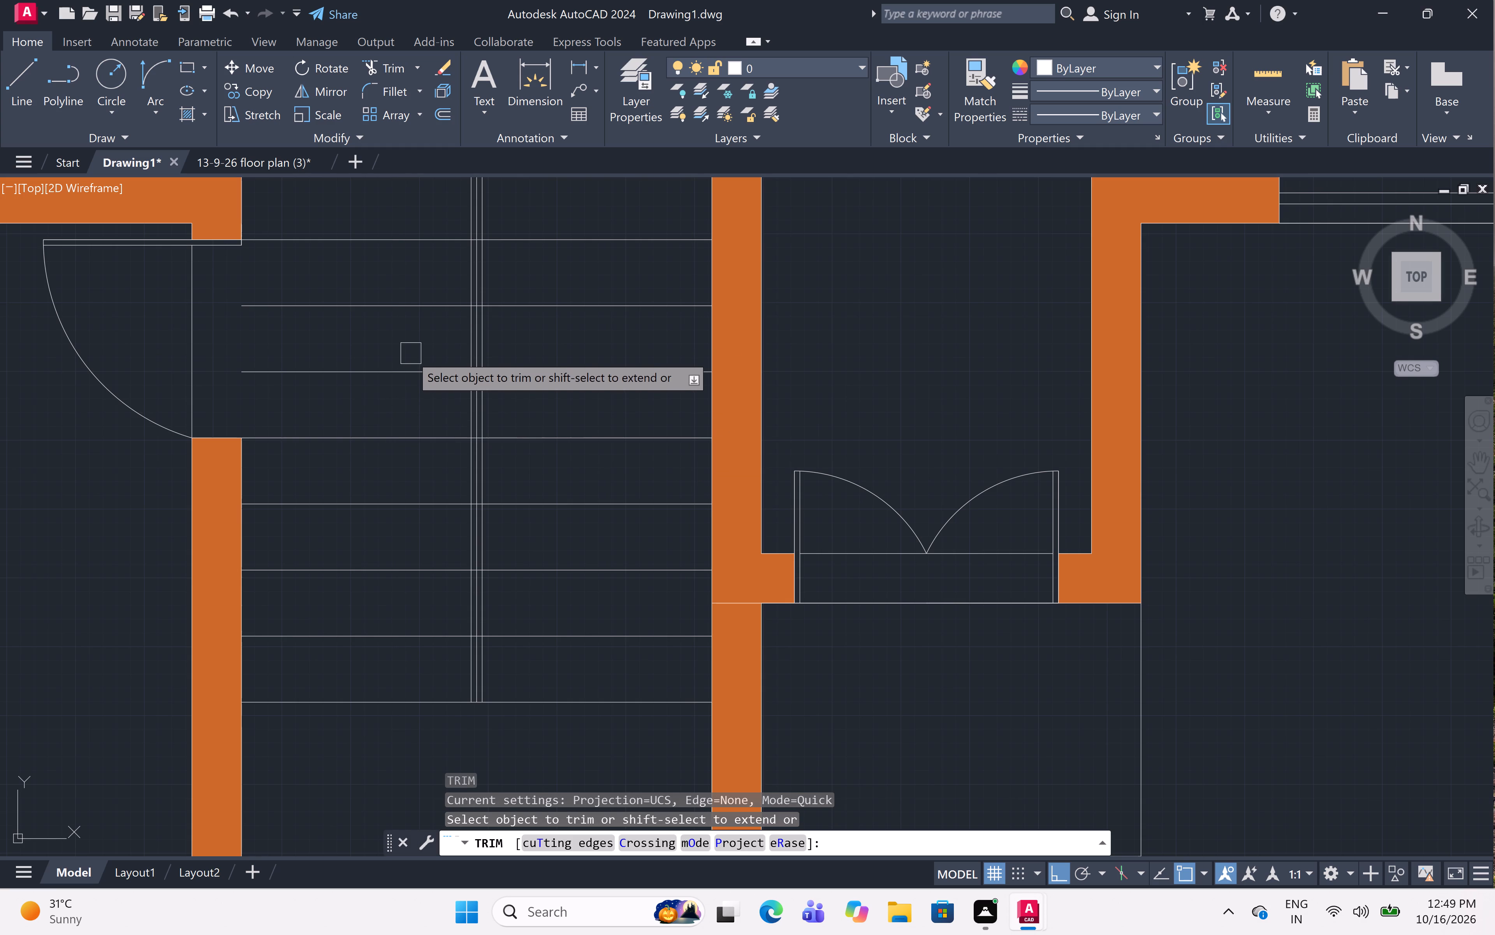
{"action": "left_click", "coordinate": [376, 401]}
{"action": "scroll", "coordinate": [377, 355], "scroll_direction": "down", "scroll_amount": 3}
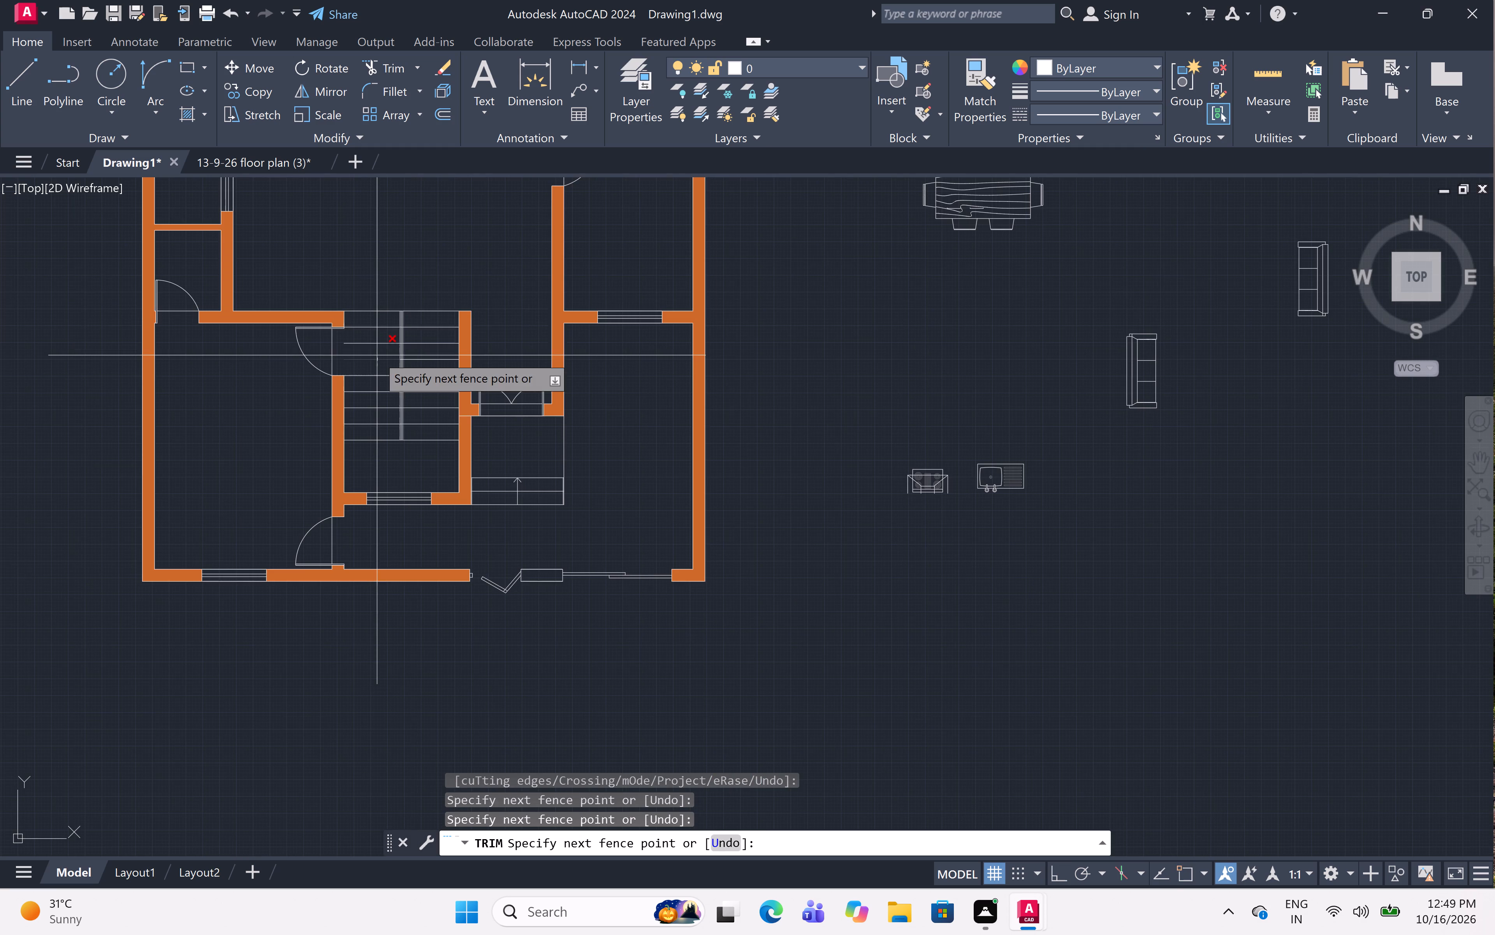
{"action": "left_click", "coordinate": [379, 267]}
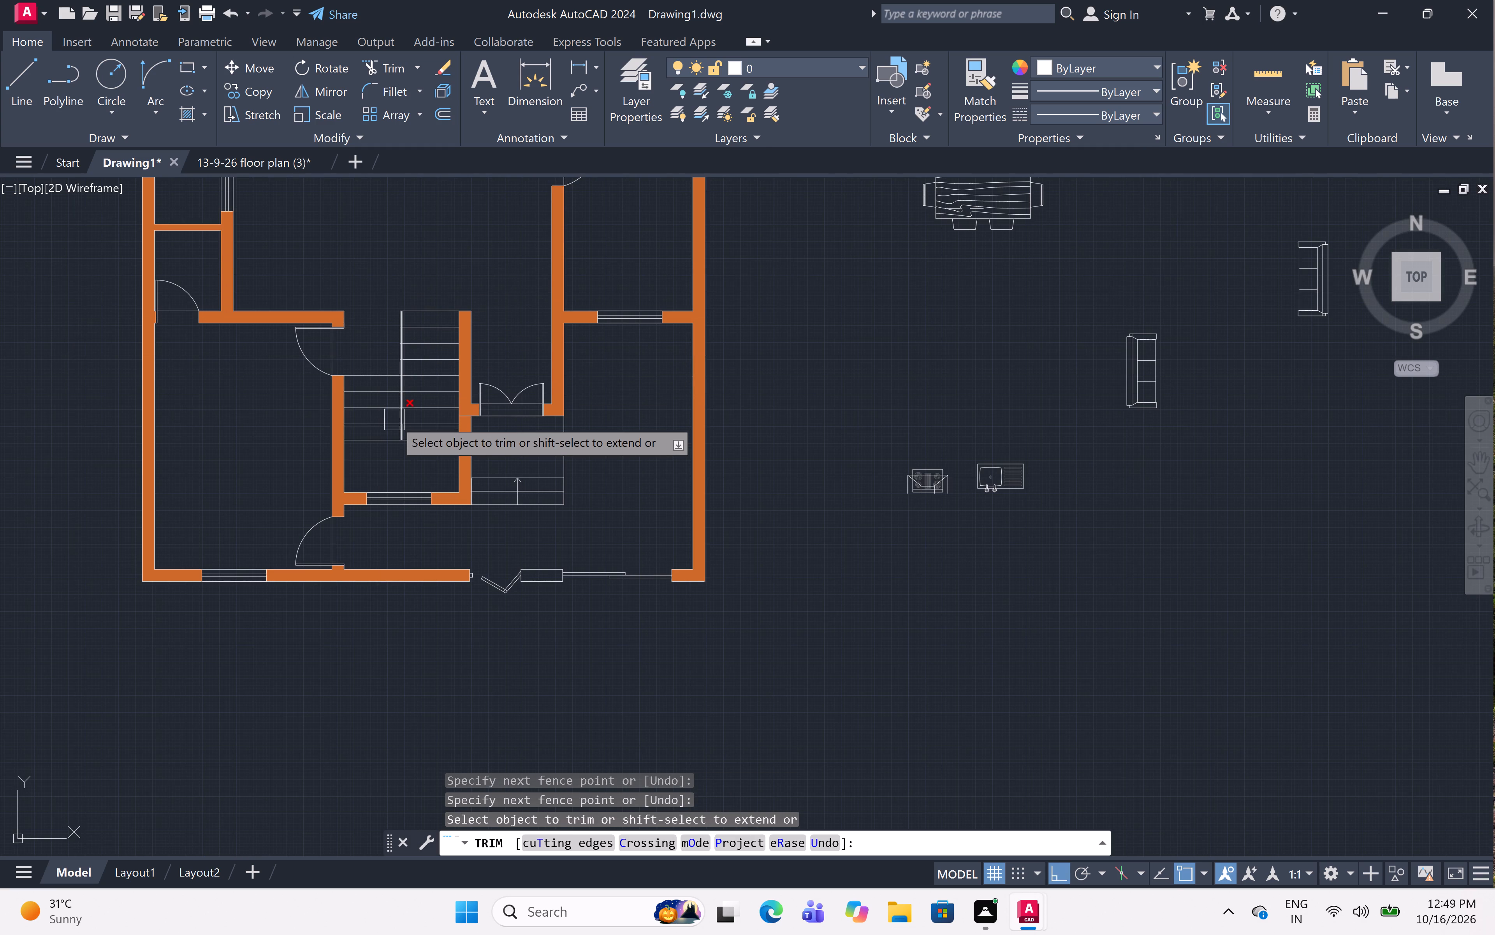
Trim the second and third stair tread lines from the bottom where they cross the gap between the outer divider lines.
{"action": "scroll", "coordinate": [394, 420], "scroll_direction": "up", "scroll_amount": 6}
{"action": "scroll", "coordinate": [444, 445], "scroll_direction": "up", "scroll_amount": 2}
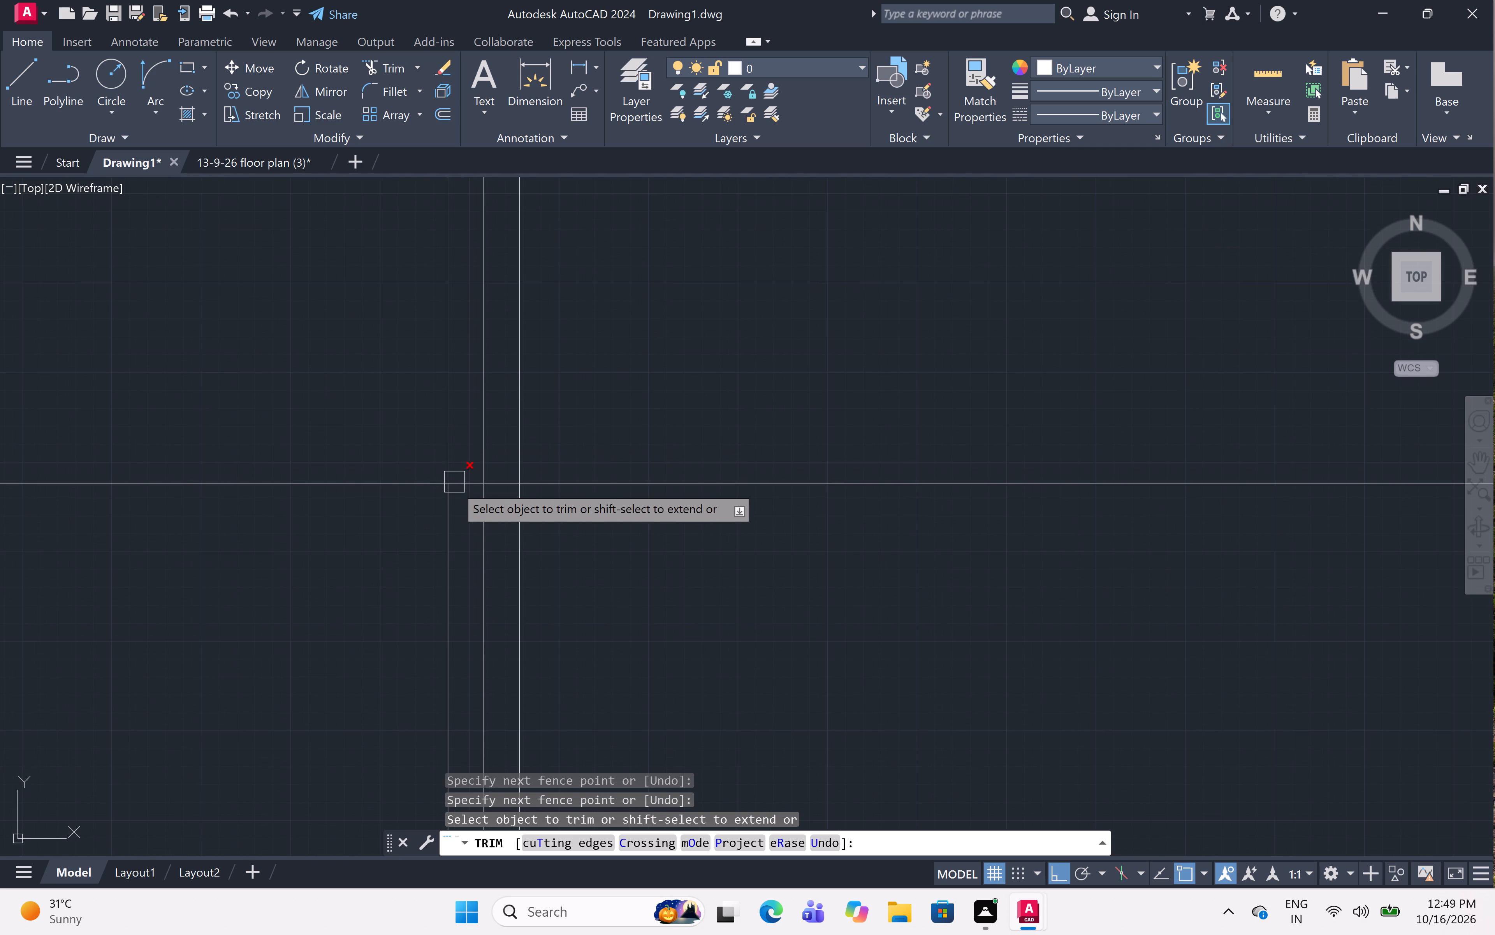
{"action": "left_click", "coordinate": [464, 488]}
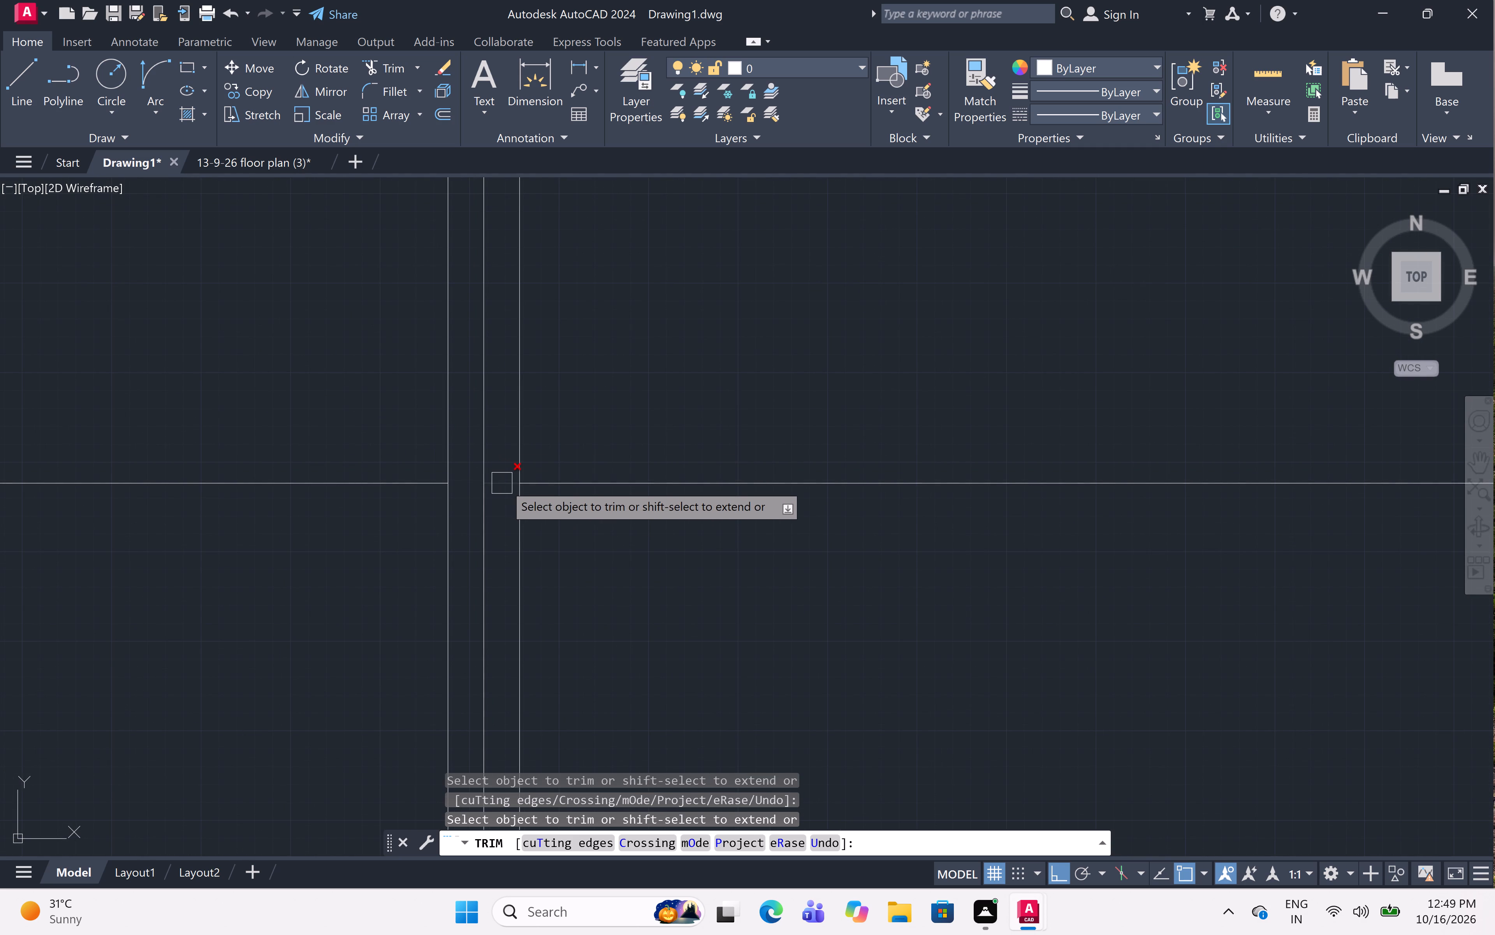
{"action": "left_click", "coordinate": [504, 484]}
{"action": "scroll", "coordinate": [503, 480], "scroll_direction": "down", "scroll_amount": 5}
{"action": "scroll", "coordinate": [502, 402], "scroll_direction": "up", "scroll_amount": 5}
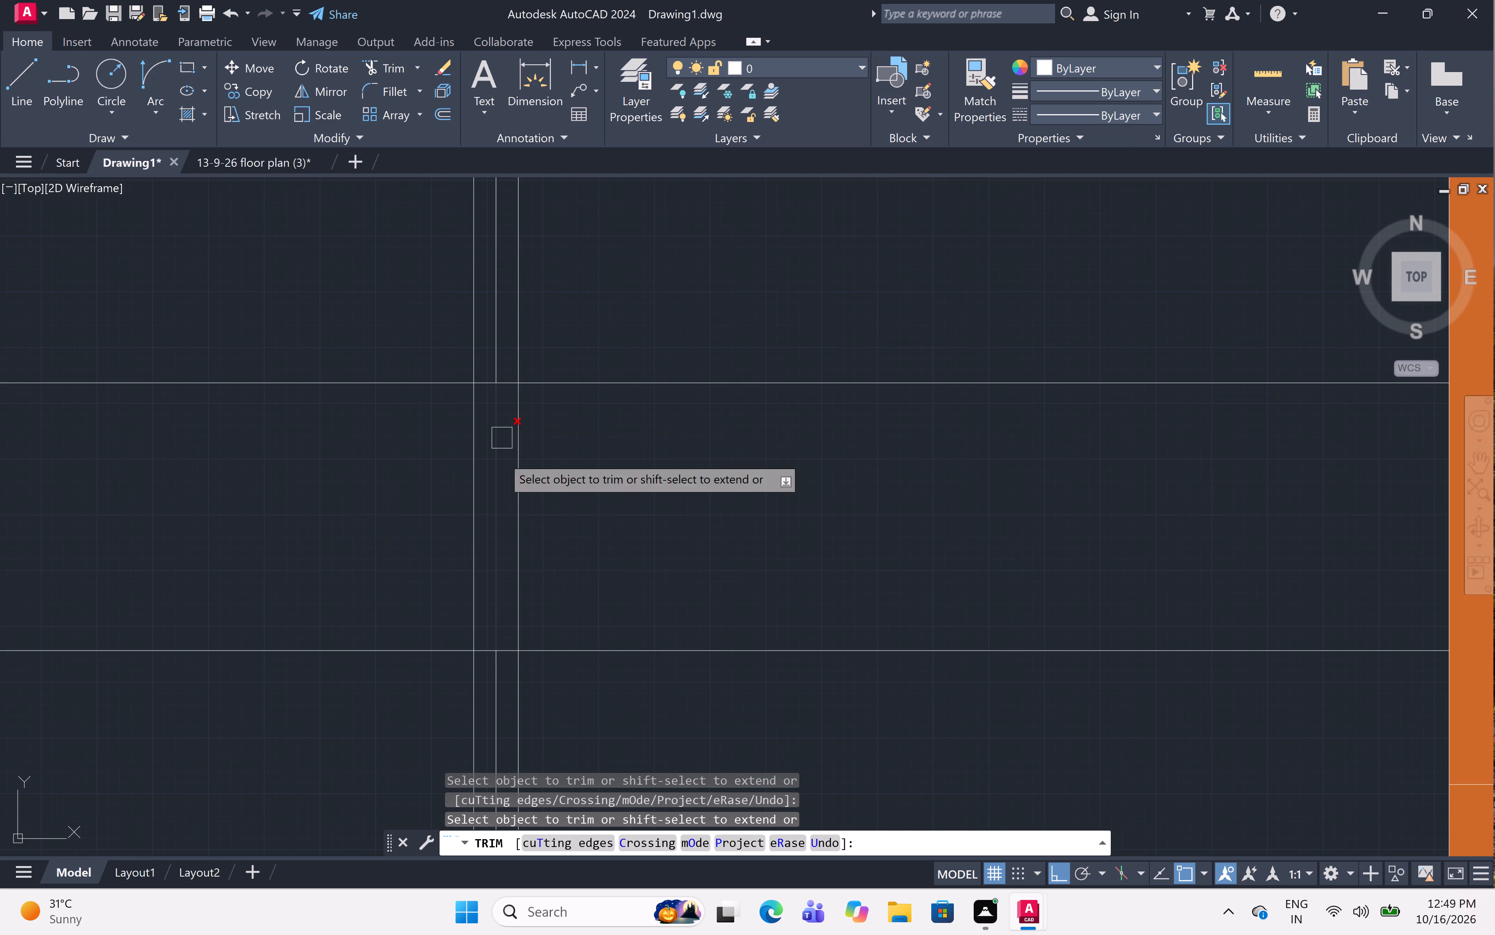
{"action": "scroll", "coordinate": [502, 680], "scroll_direction": "up", "scroll_amount": 4}
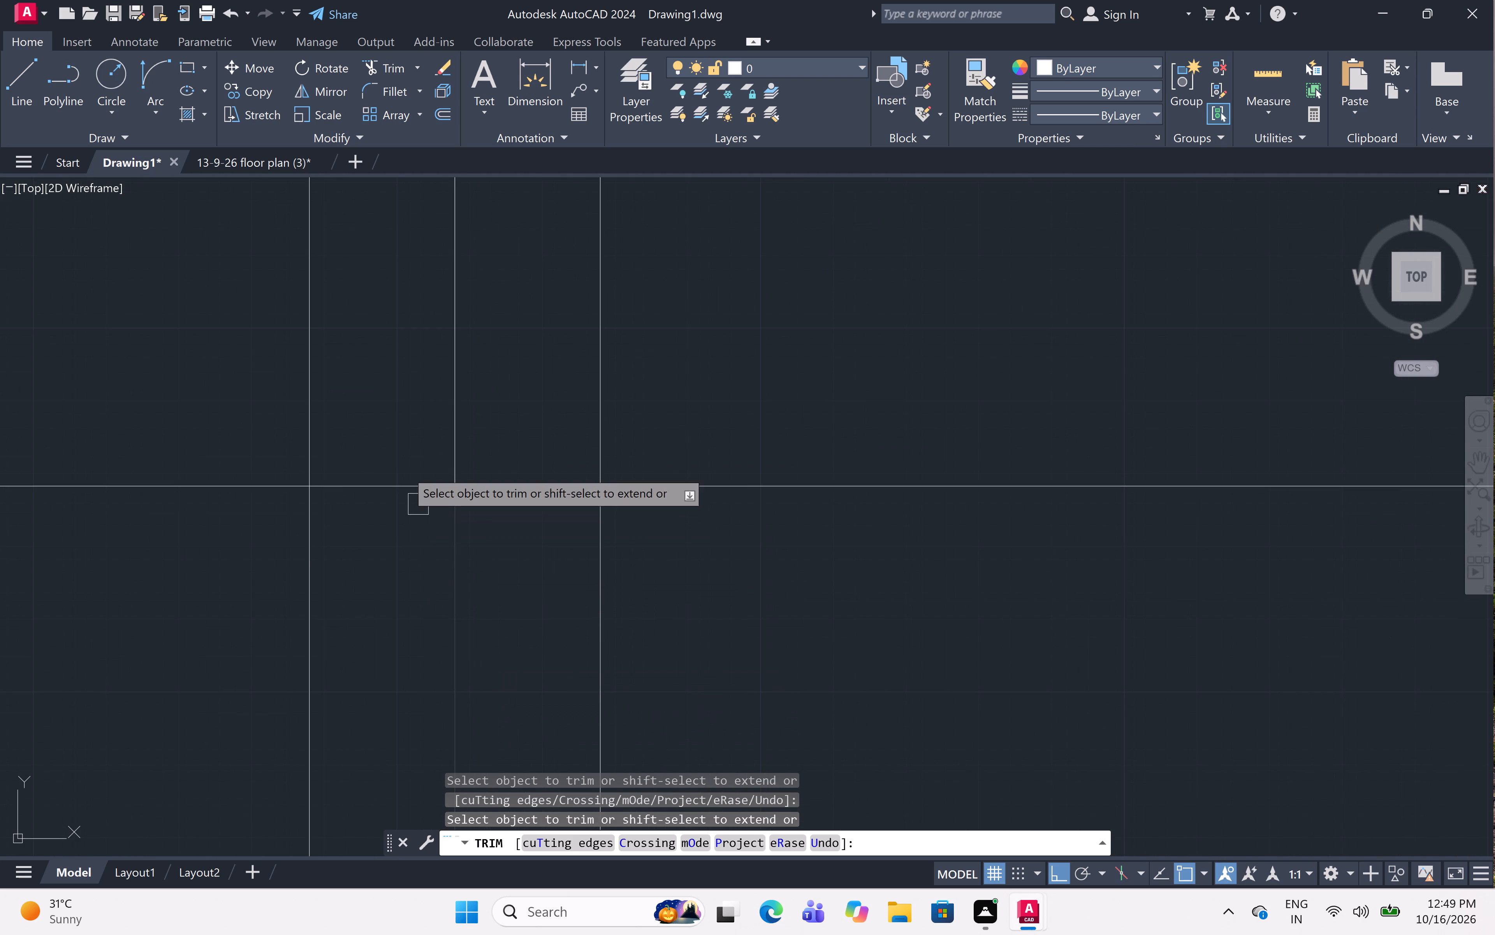
{"action": "left_click", "coordinate": [395, 421]}
{"action": "left_click", "coordinate": [399, 561]}
{"action": "left_click_drag", "start_coordinate": [503, 421], "coordinate": [505, 427]}
{"action": "left_click", "coordinate": [531, 588]}
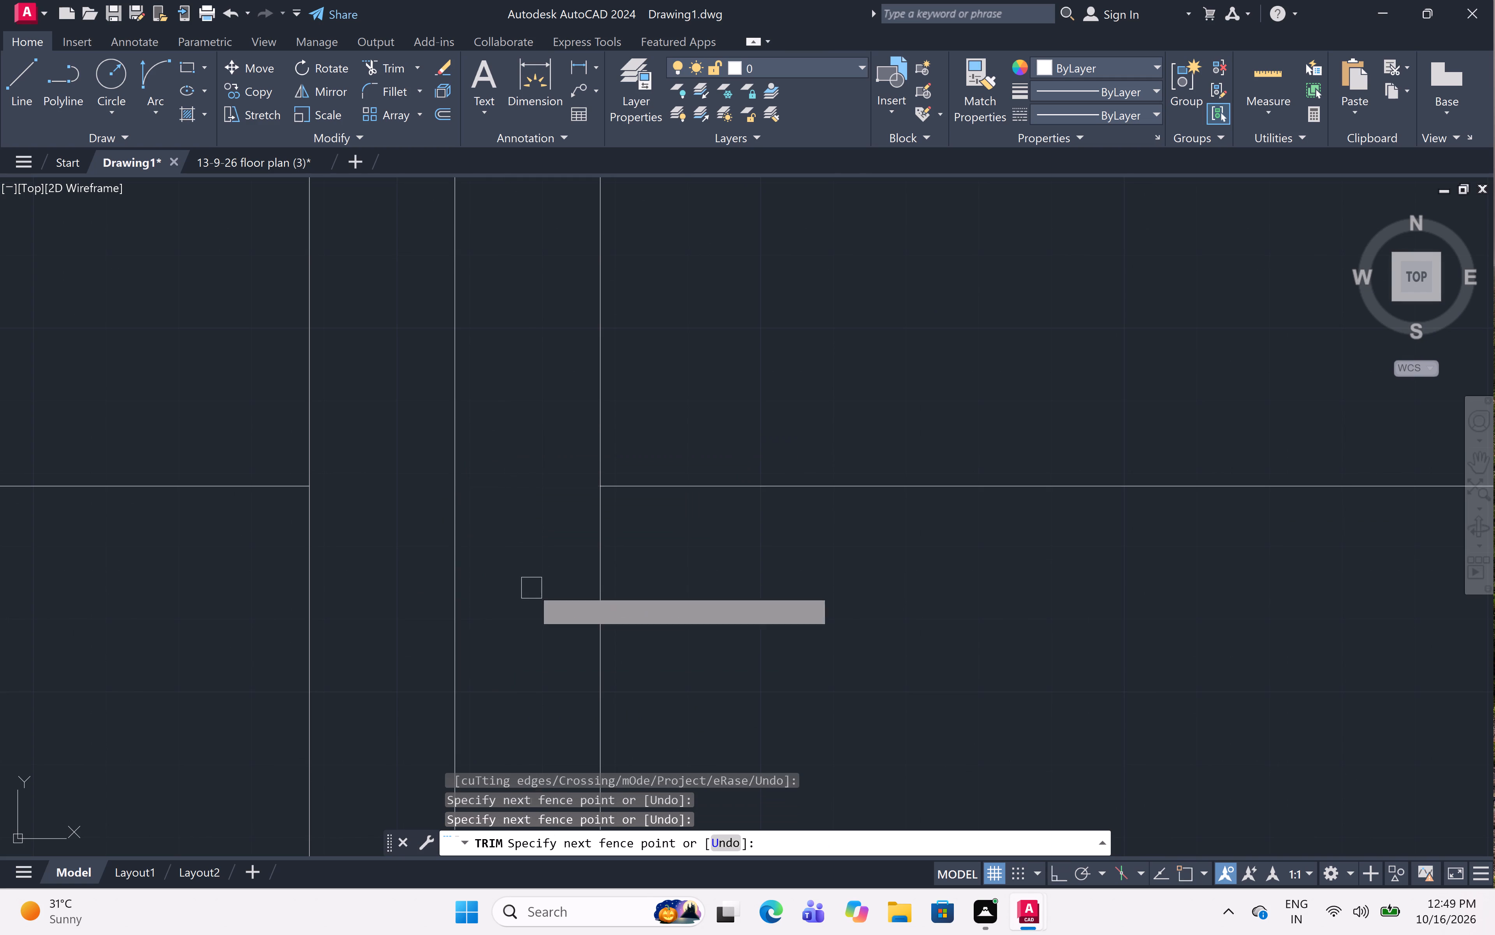
Trim the fourth and fifth tread lines from the bottom where they cross the gap between the outer divider lines.
{"action": "scroll", "coordinate": [522, 556], "scroll_direction": "down", "scroll_amount": 5}
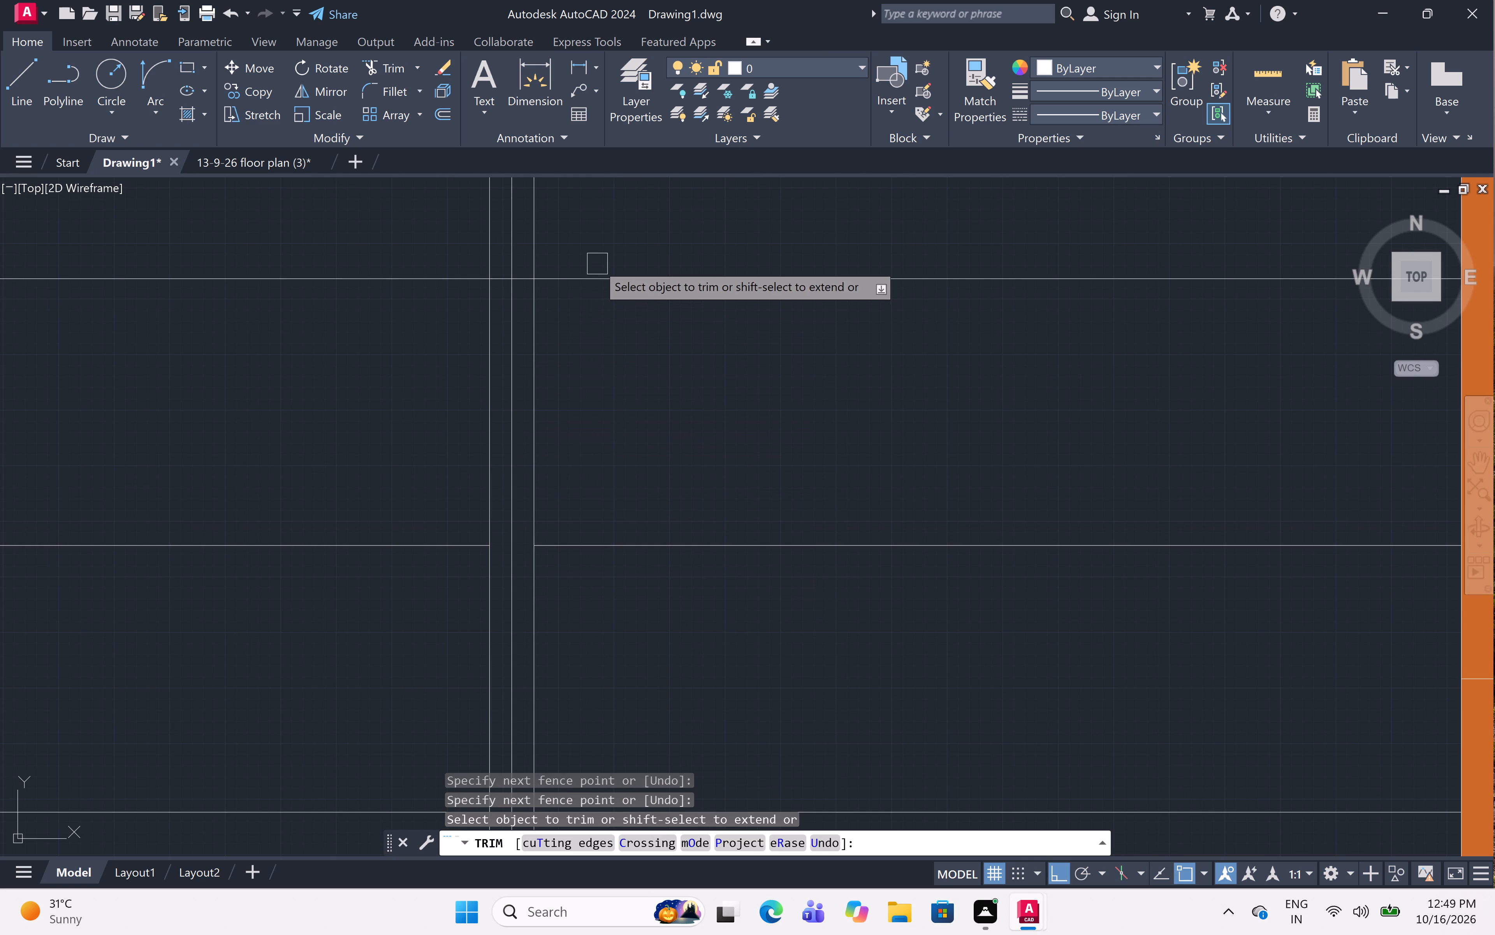
{"action": "middle_click_drag", "start_coordinate": [588, 229], "coordinate": [667, 589]}
{"action": "scroll", "coordinate": [612, 653], "scroll_direction": "up", "scroll_amount": 3}
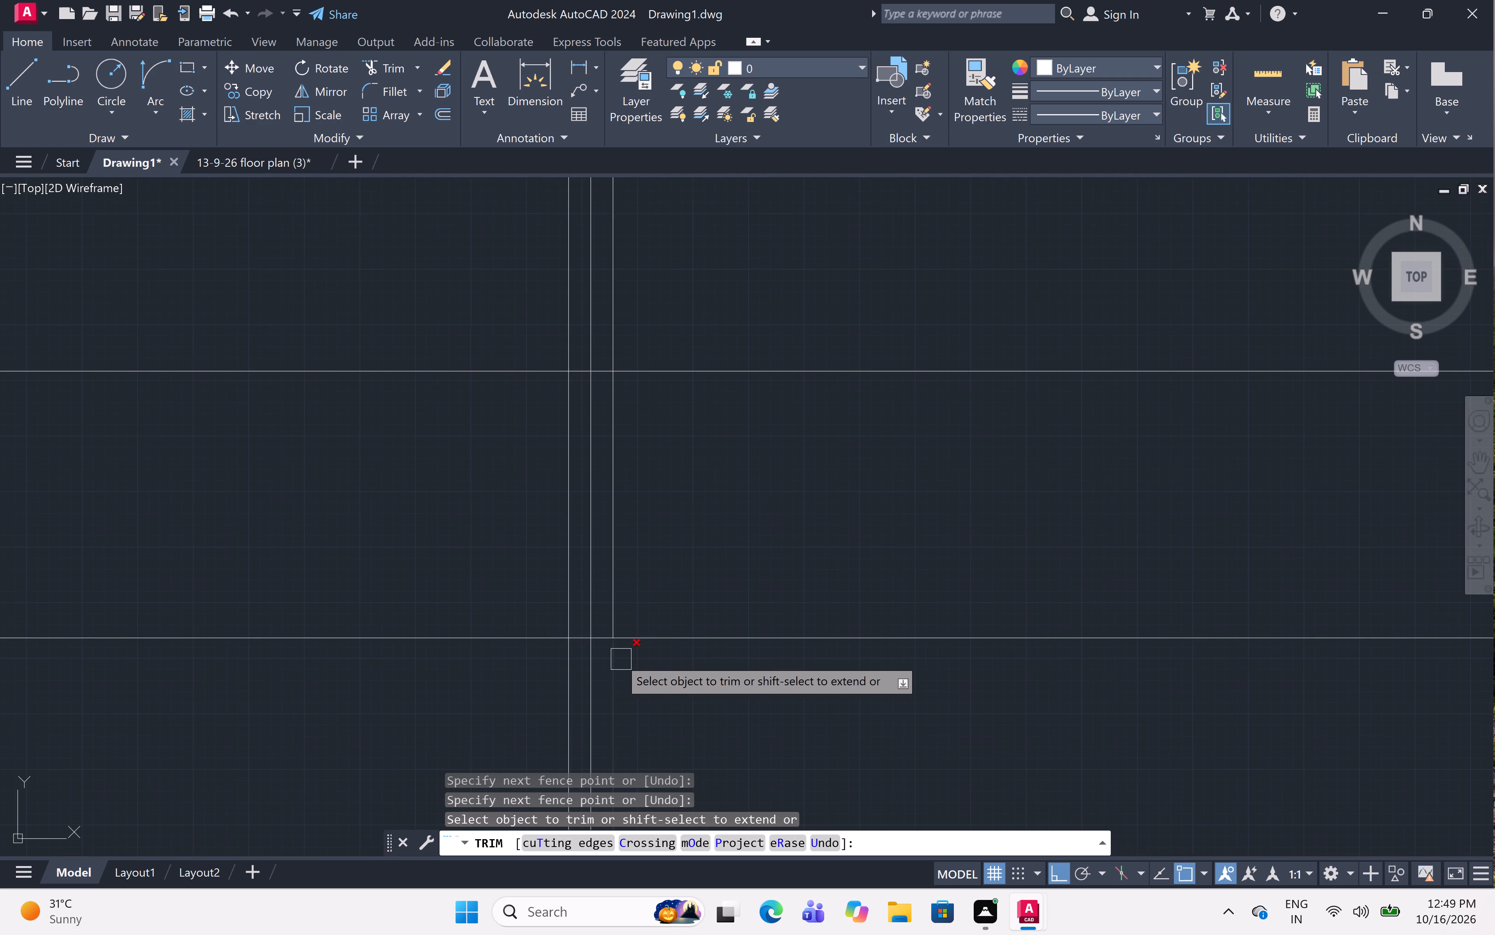
{"action": "left_click", "coordinate": [559, 561]}
{"action": "left_click", "coordinate": [571, 652]}
{"action": "left_click", "coordinate": [483, 545]}
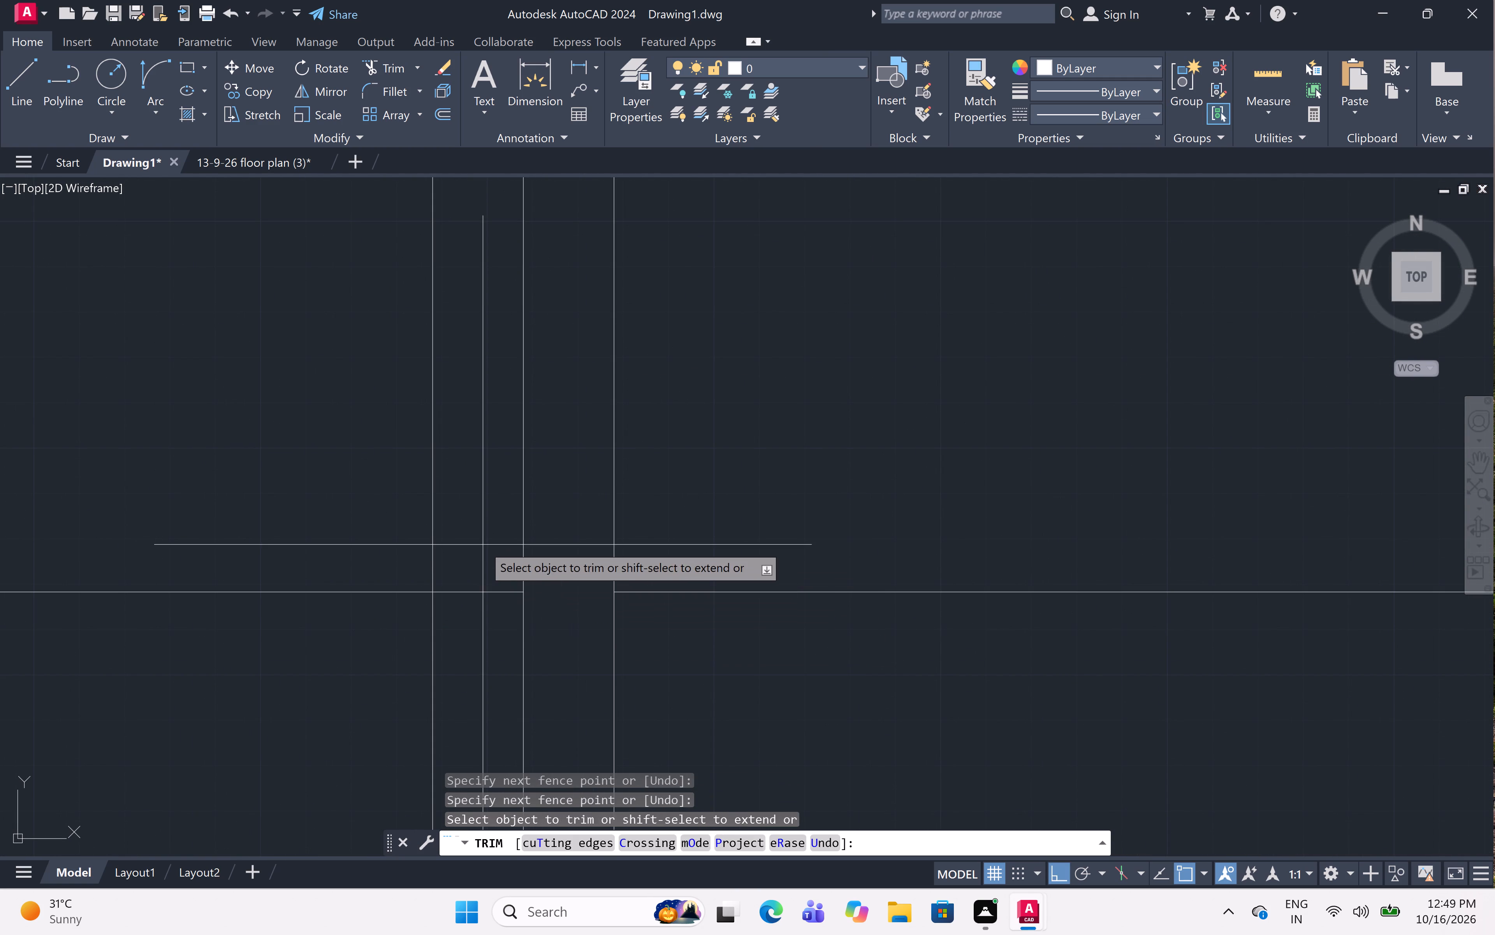
{"action": "left_click", "coordinate": [480, 640]}
{"action": "scroll", "coordinate": [477, 625], "scroll_direction": "down", "scroll_amount": 3}
{"action": "scroll", "coordinate": [476, 311], "scroll_direction": "up", "scroll_amount": 4}
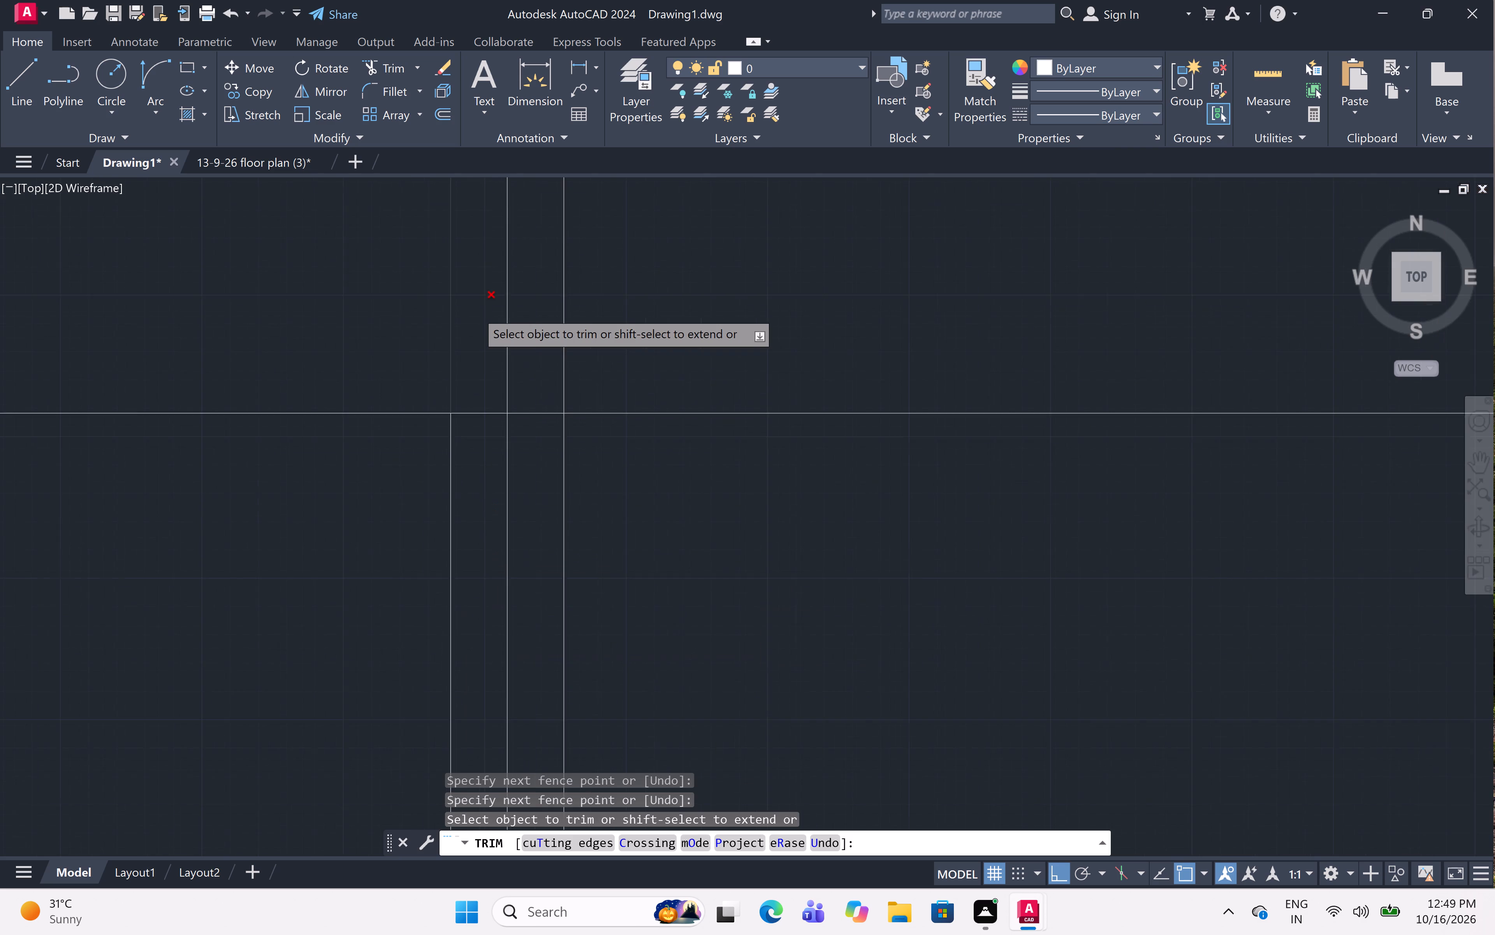
{"action": "left_click", "coordinate": [621, 512]}
{"action": "left_click", "coordinate": [598, 700]}
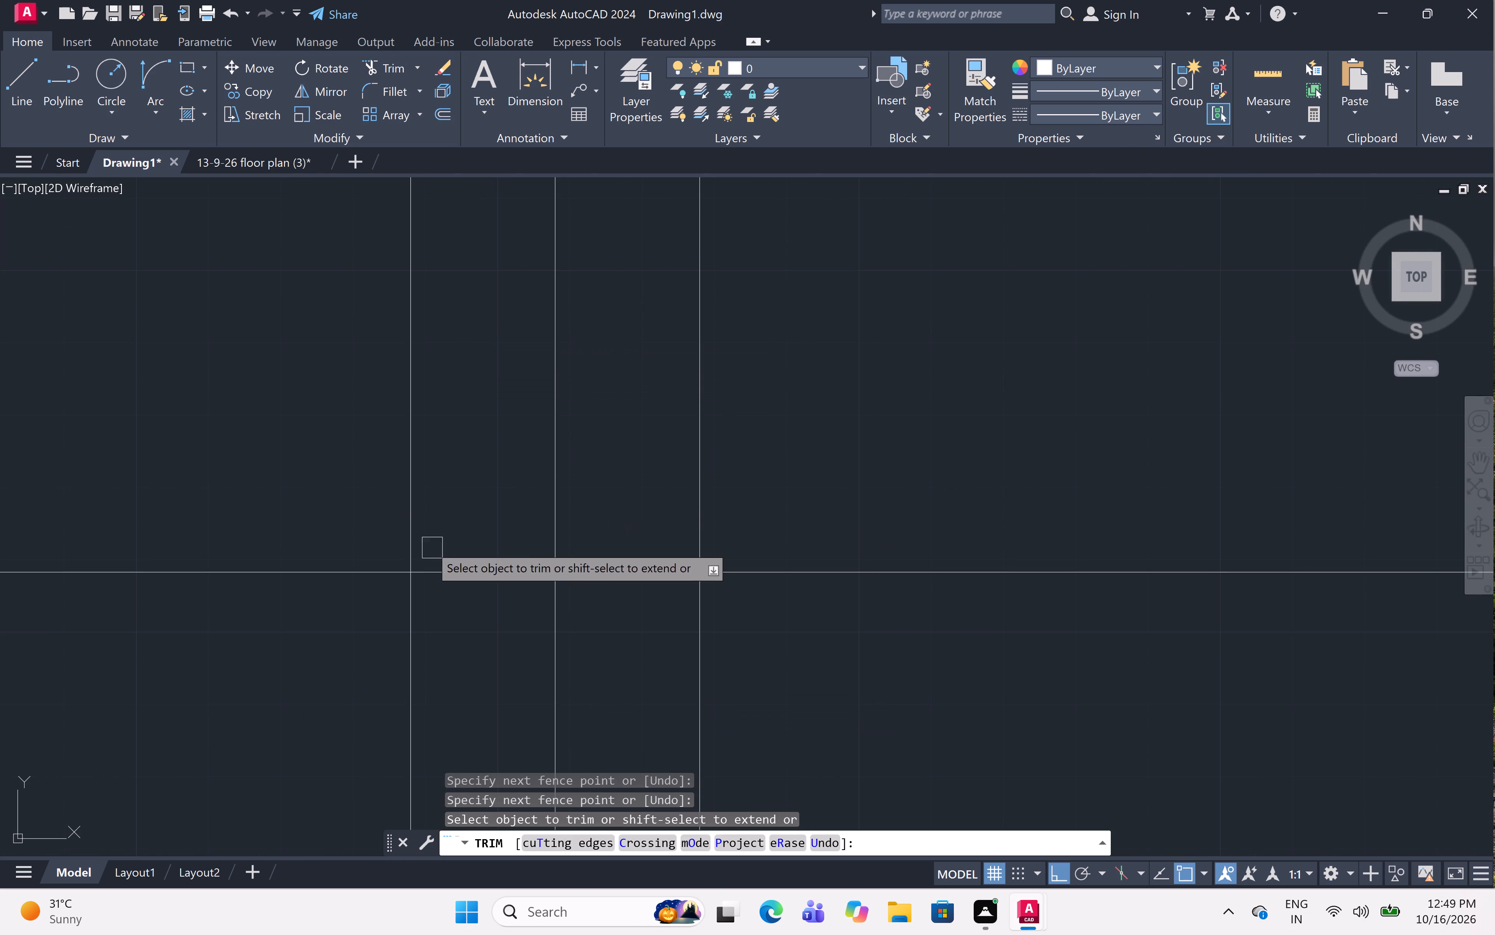
{"action": "left_click", "coordinate": [459, 511]}
{"action": "left_click", "coordinate": [477, 644]}
Trim the sixth tread line from the bottom out of the central divider, on both sides of the centre line.
{"action": "scroll", "coordinate": [471, 565], "scroll_direction": "down", "scroll_amount": 6}
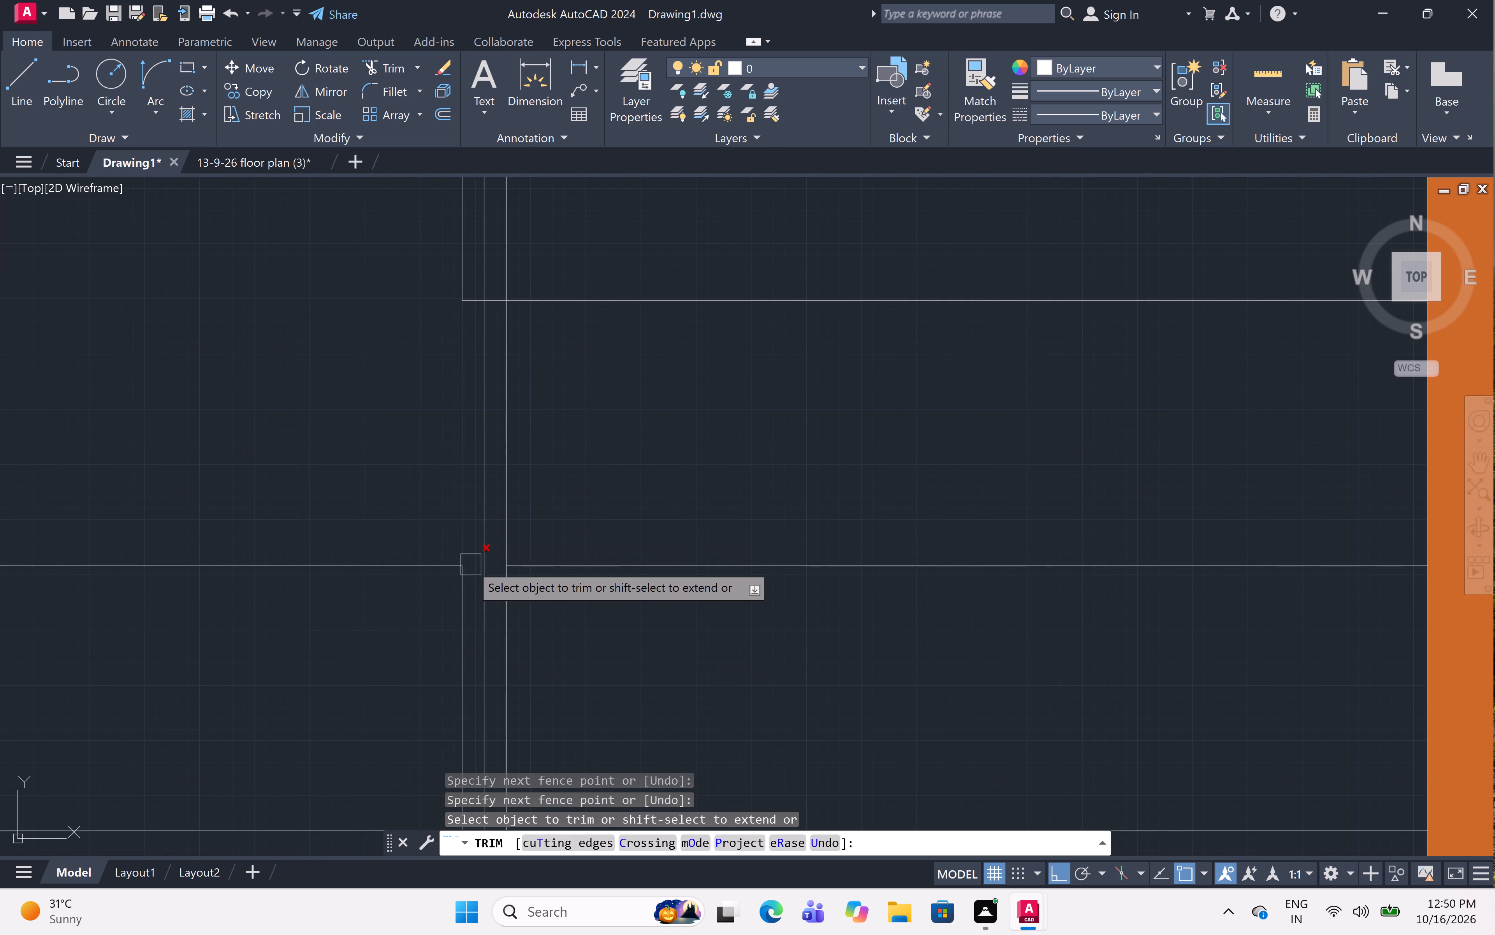
{"action": "scroll", "coordinate": [497, 258], "scroll_direction": "up", "scroll_amount": 5}
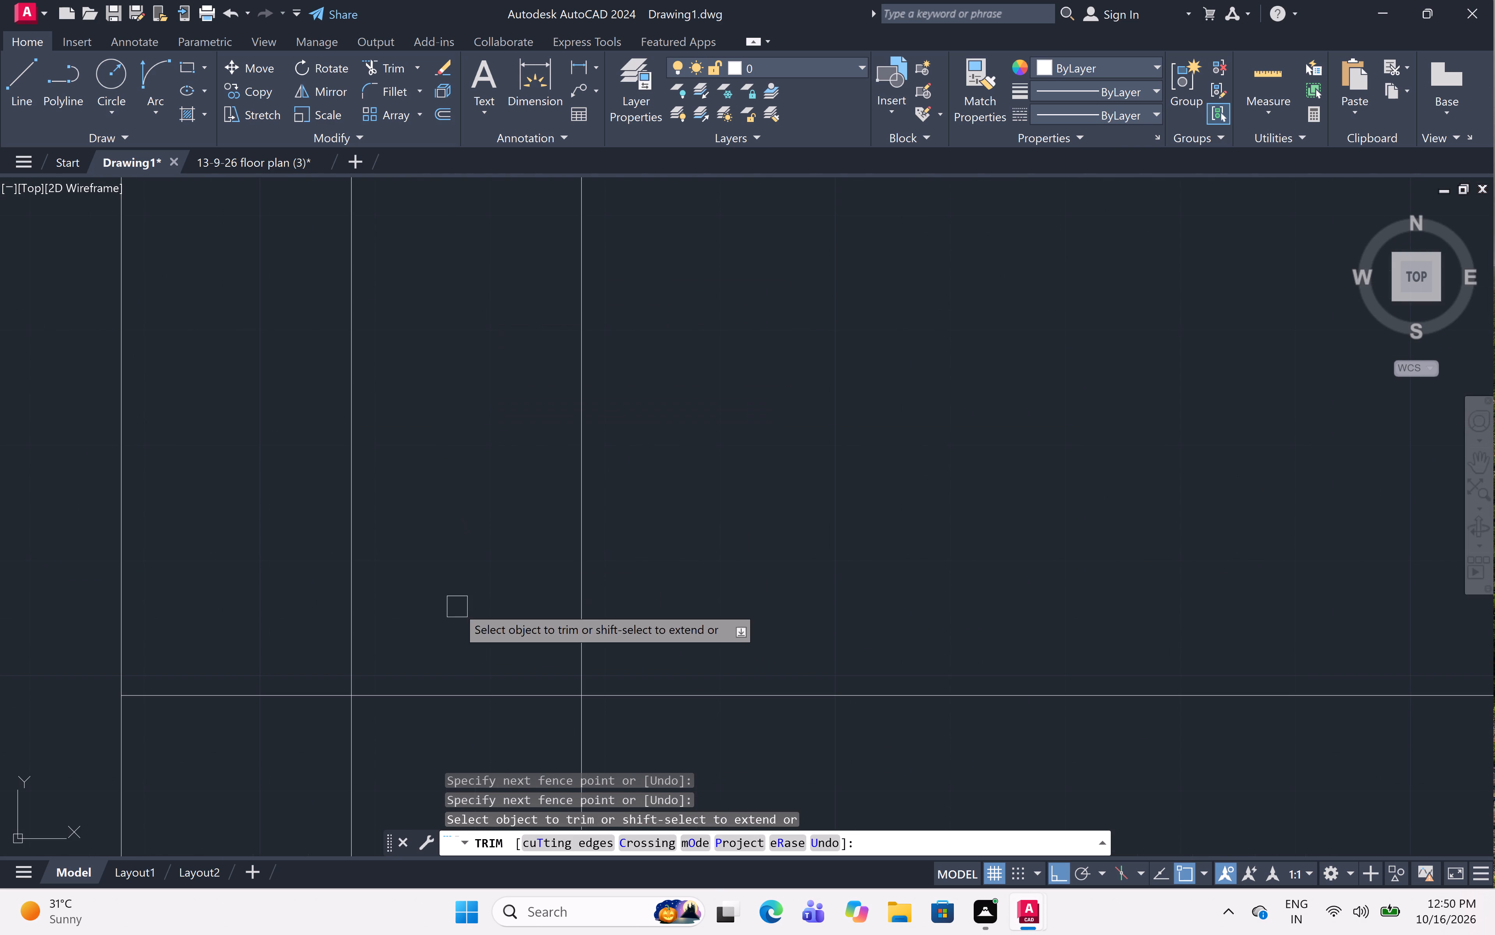
{"action": "left_click", "coordinate": [458, 608]}
{"action": "left_click", "coordinate": [440, 760]}
{"action": "left_click", "coordinate": [271, 662]}
{"action": "left_click", "coordinate": [271, 726]}
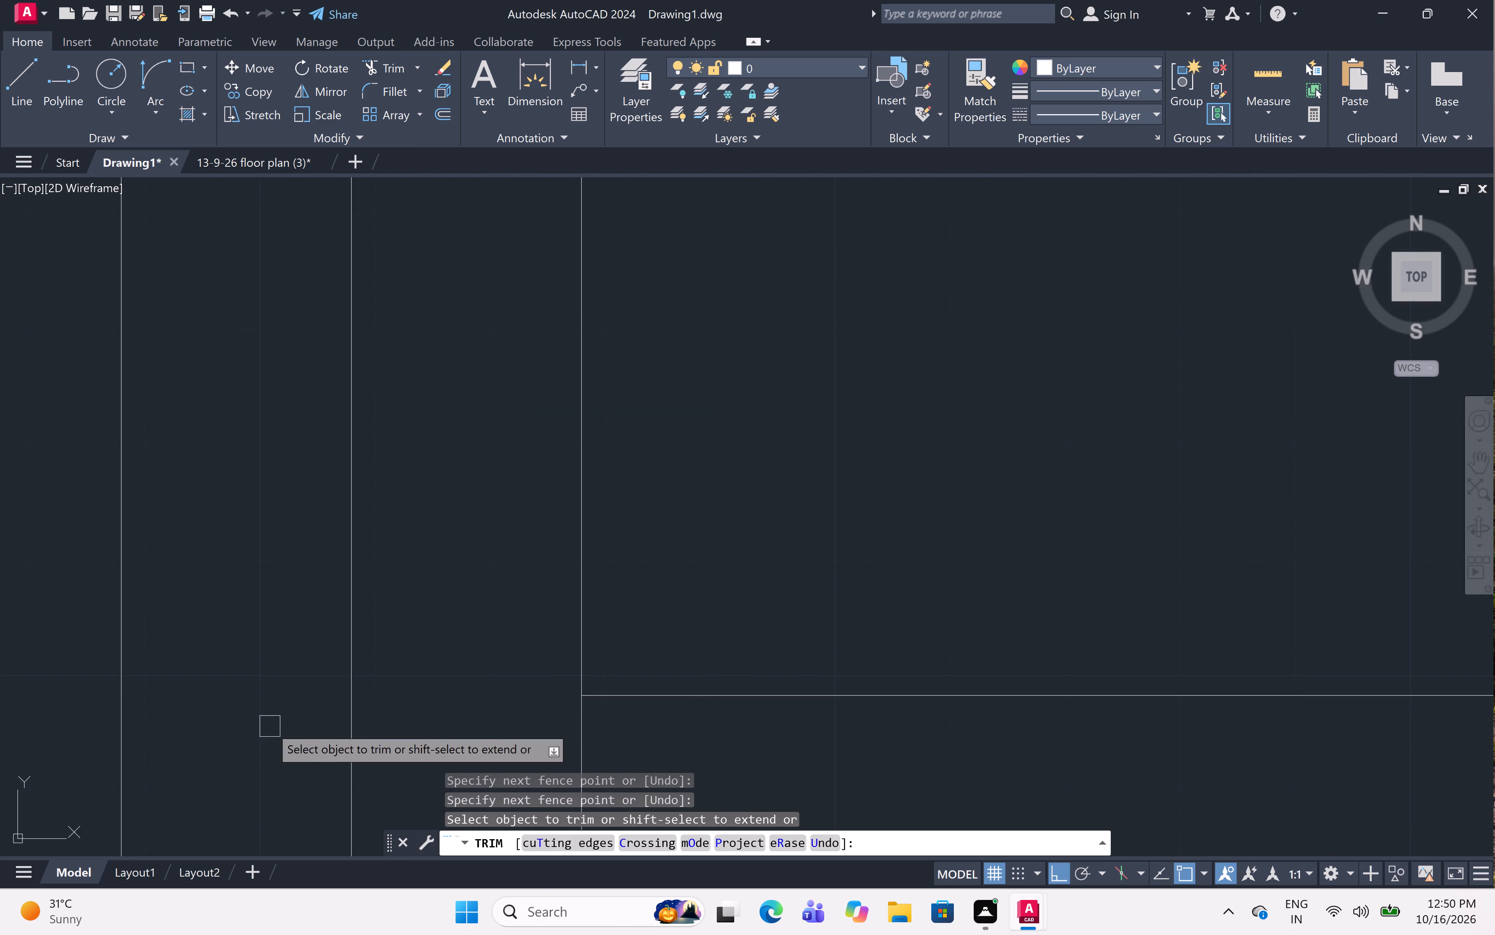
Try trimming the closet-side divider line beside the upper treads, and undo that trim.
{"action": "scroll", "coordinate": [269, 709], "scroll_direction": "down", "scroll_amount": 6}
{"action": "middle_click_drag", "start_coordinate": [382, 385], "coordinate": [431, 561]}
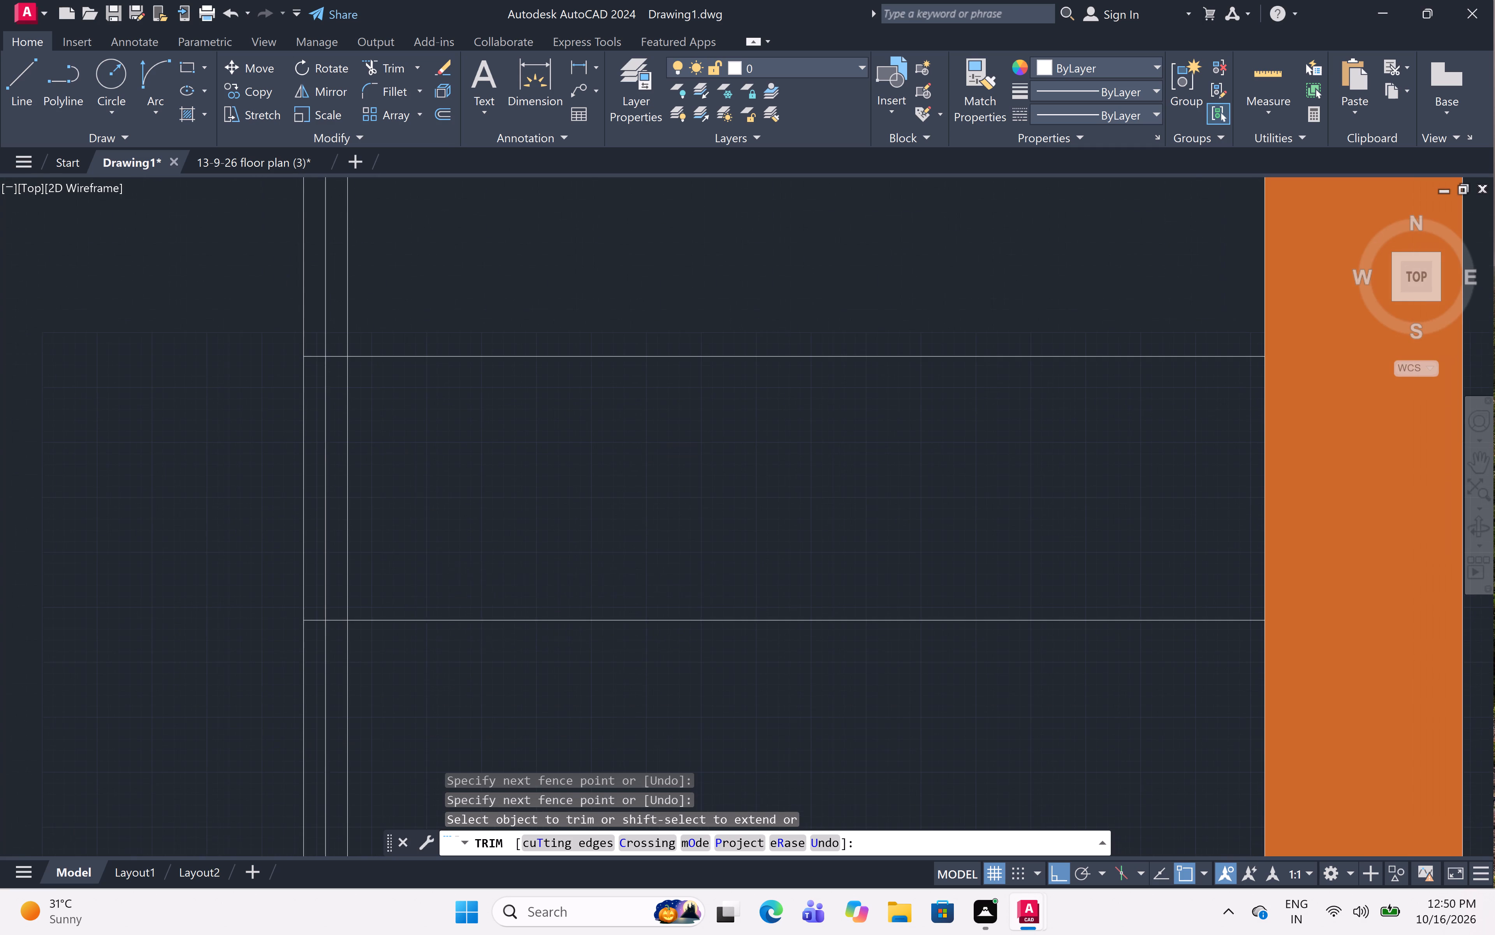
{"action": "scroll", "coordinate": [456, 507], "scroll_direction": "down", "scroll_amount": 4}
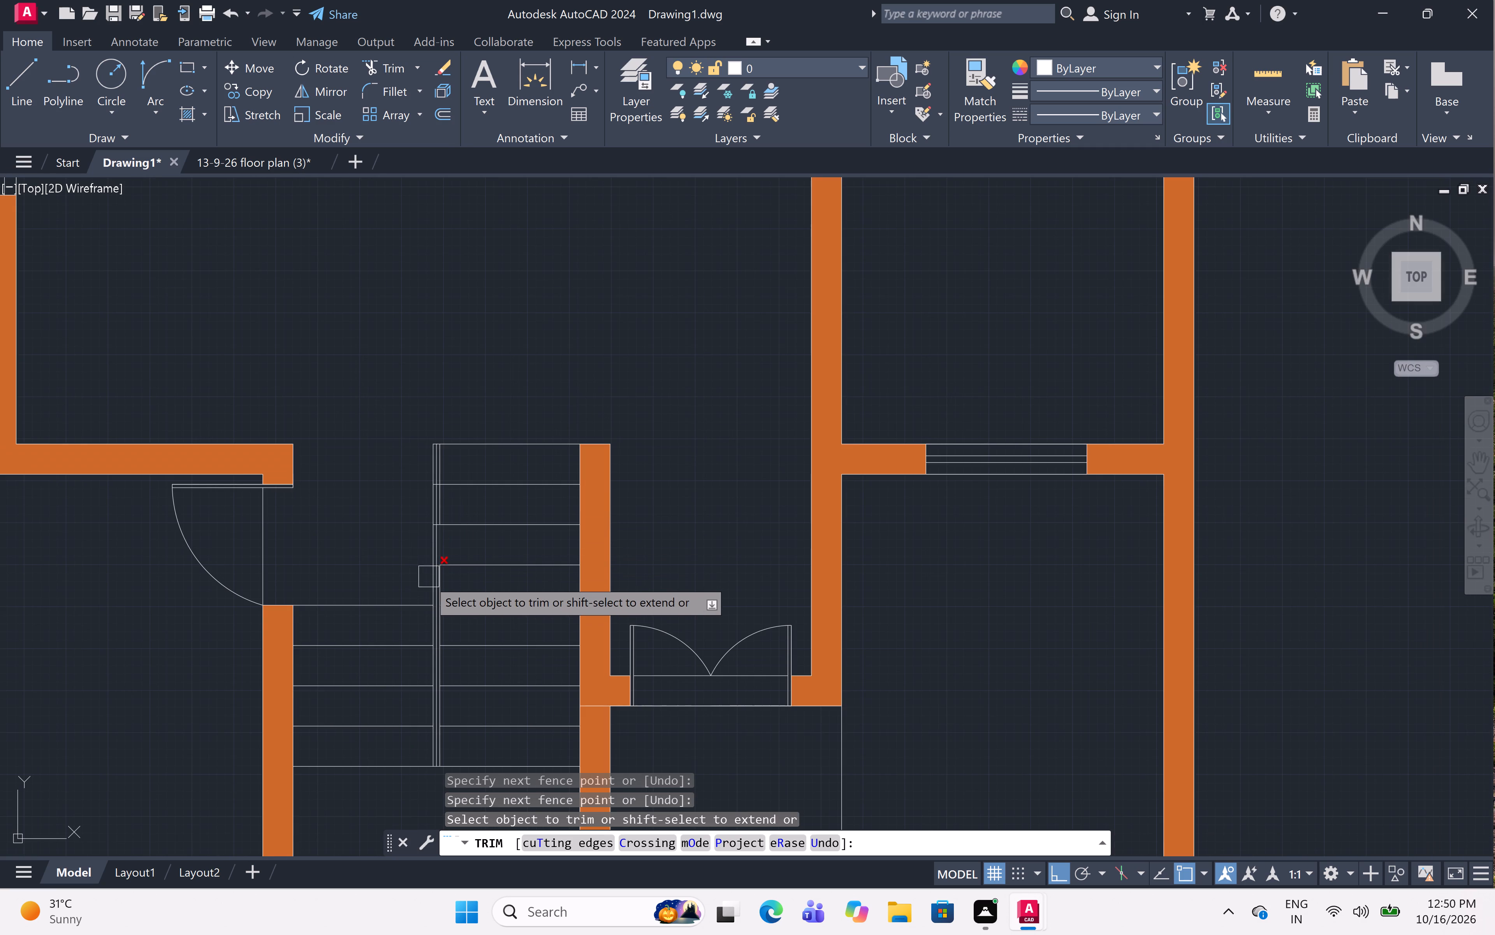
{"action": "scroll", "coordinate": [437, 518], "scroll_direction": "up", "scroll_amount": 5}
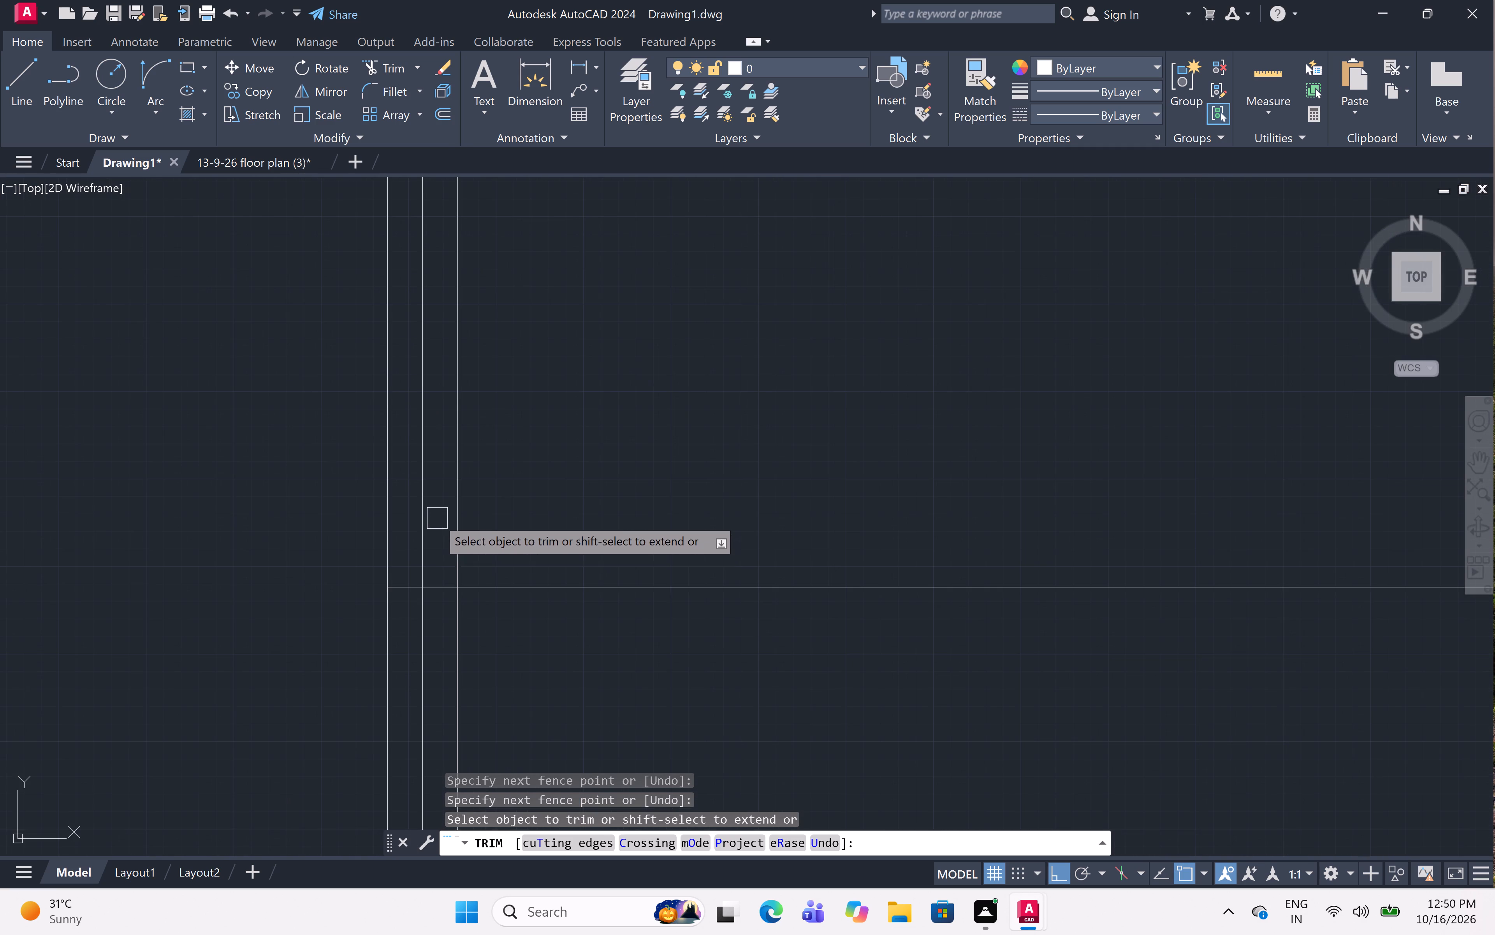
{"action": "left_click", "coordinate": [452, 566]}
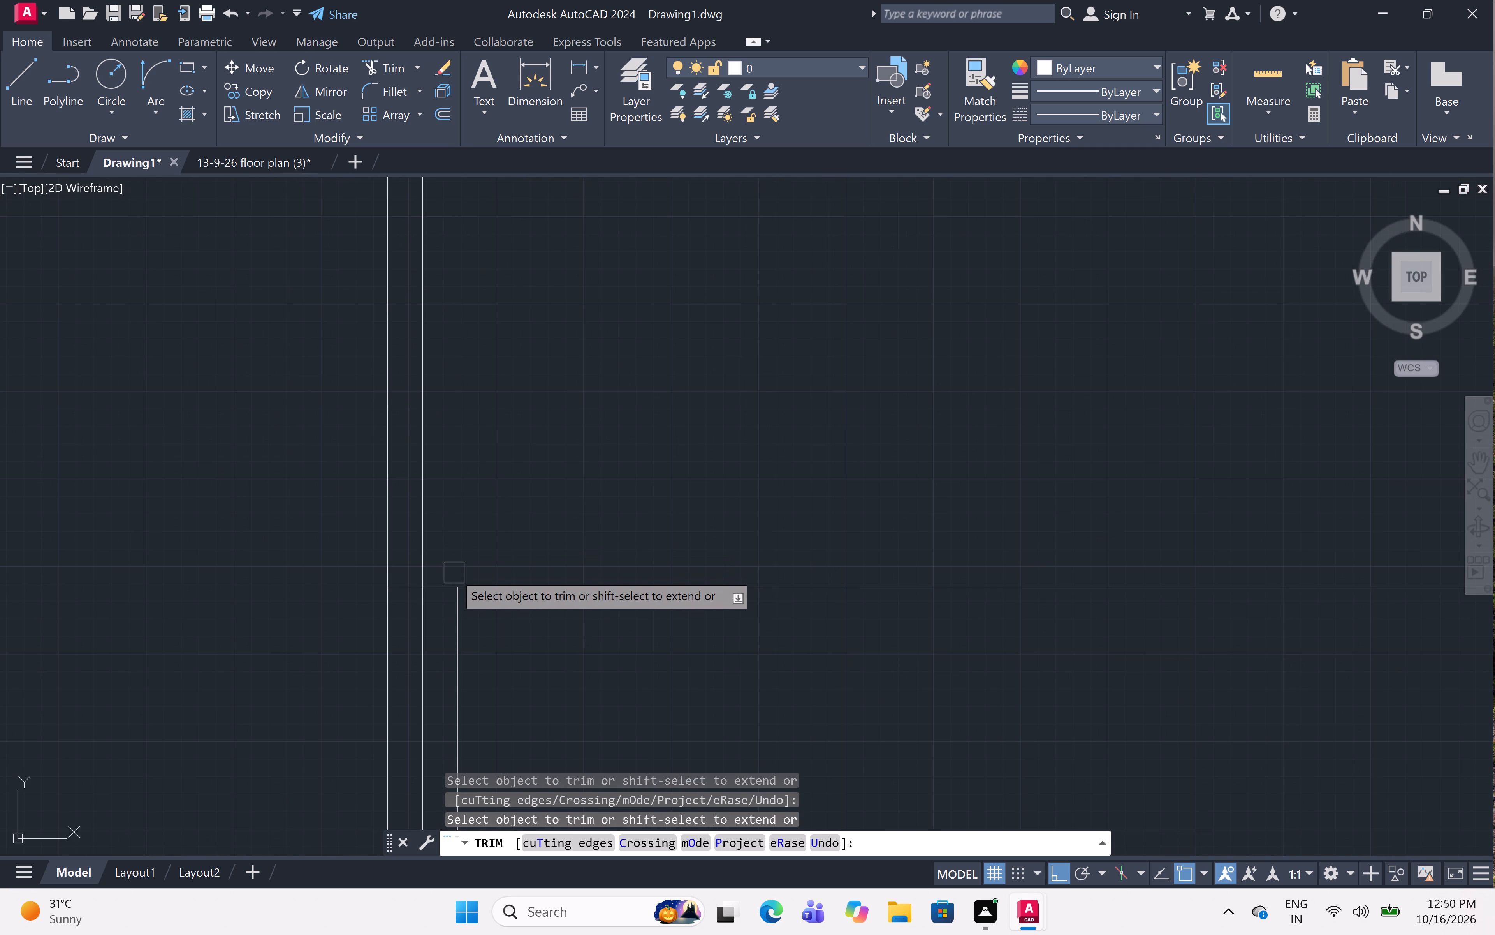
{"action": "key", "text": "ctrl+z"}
Trim the seventh and eighth tread lines from the bottom out of the gap between the outer divider lines.
{"action": "scroll", "coordinate": [436, 575], "scroll_direction": "down", "scroll_amount": 6}
{"action": "scroll", "coordinate": [436, 636], "scroll_direction": "down", "scroll_amount": 5}
{"action": "scroll", "coordinate": [426, 549], "scroll_direction": "up", "scroll_amount": 5}
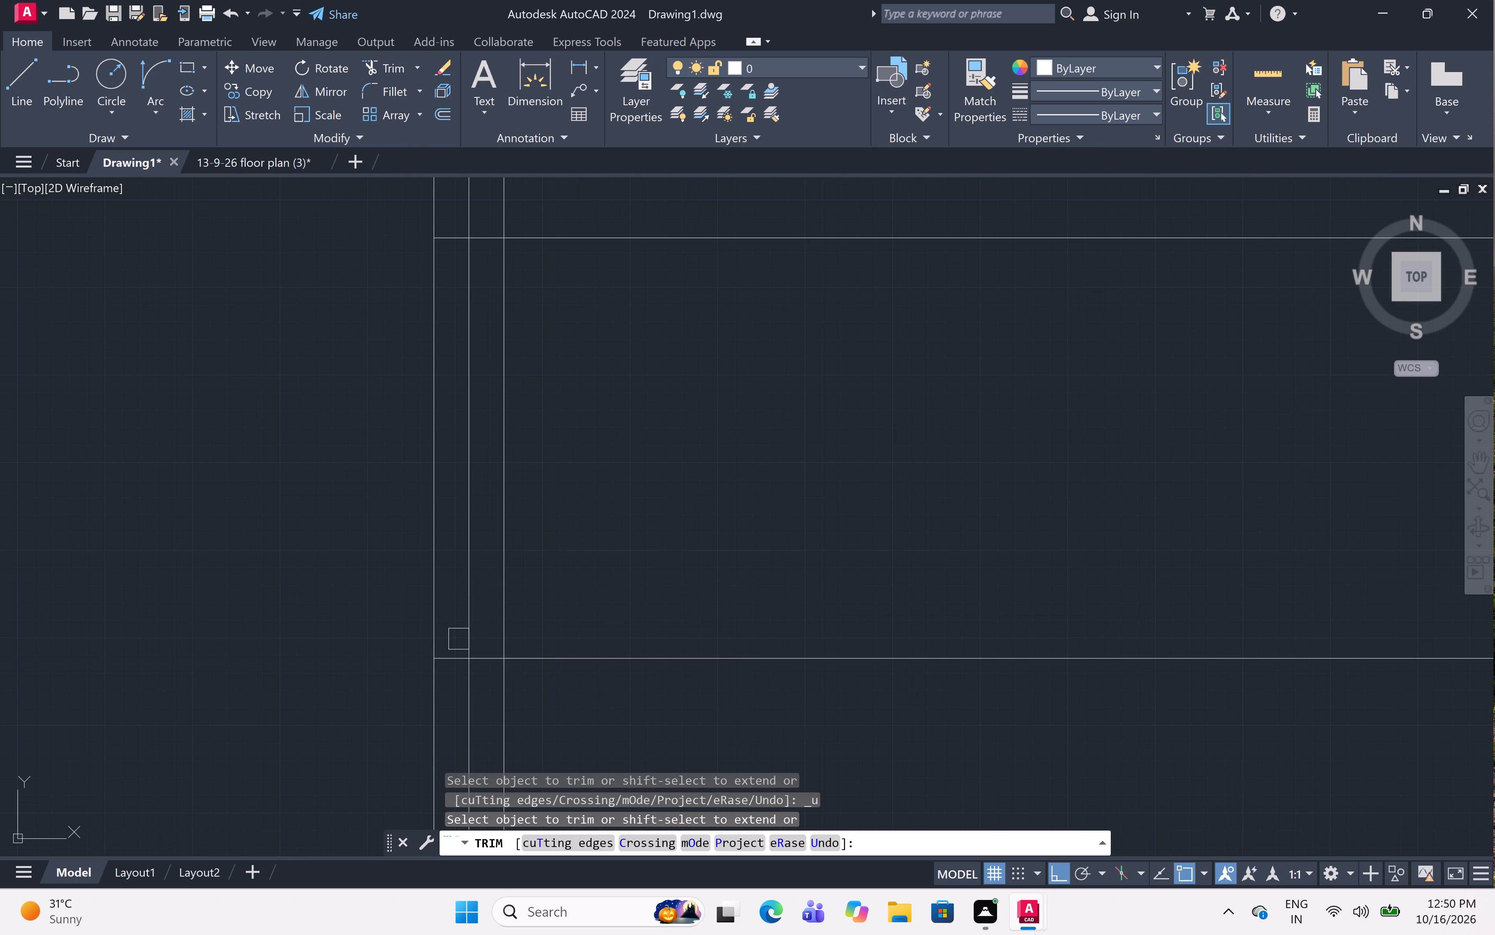
{"action": "scroll", "coordinate": [483, 665], "scroll_direction": "up", "scroll_amount": 1}
{"action": "left_click", "coordinate": [489, 658]}
{"action": "left_click", "coordinate": [427, 661]}
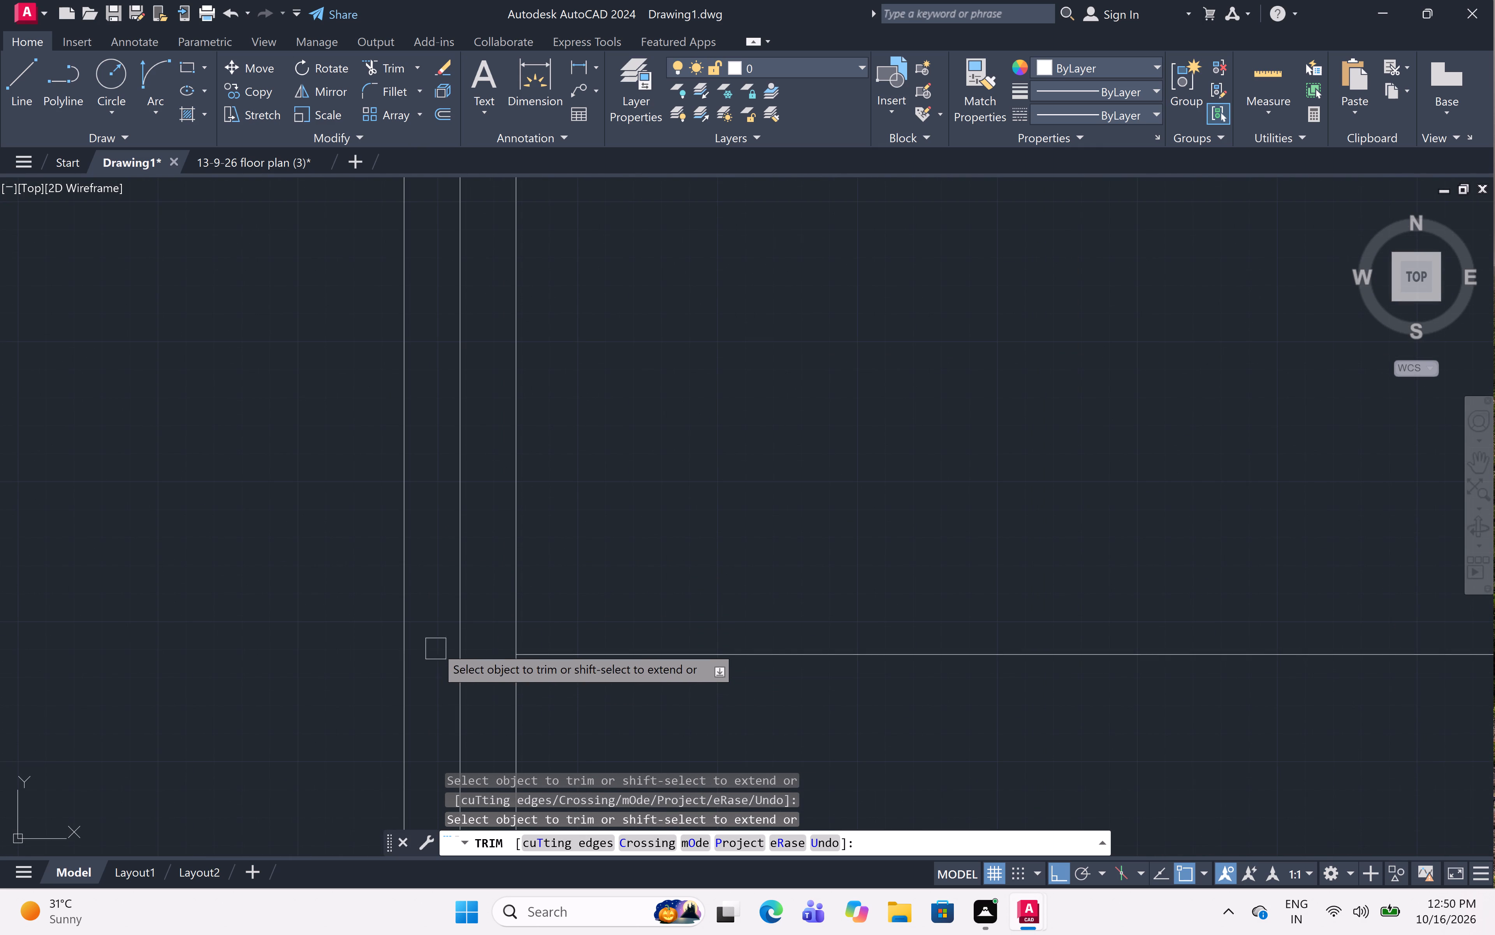
{"action": "scroll", "coordinate": [436, 645], "scroll_direction": "down", "scroll_amount": 5}
{"action": "scroll", "coordinate": [435, 531], "scroll_direction": "up", "scroll_amount": 5}
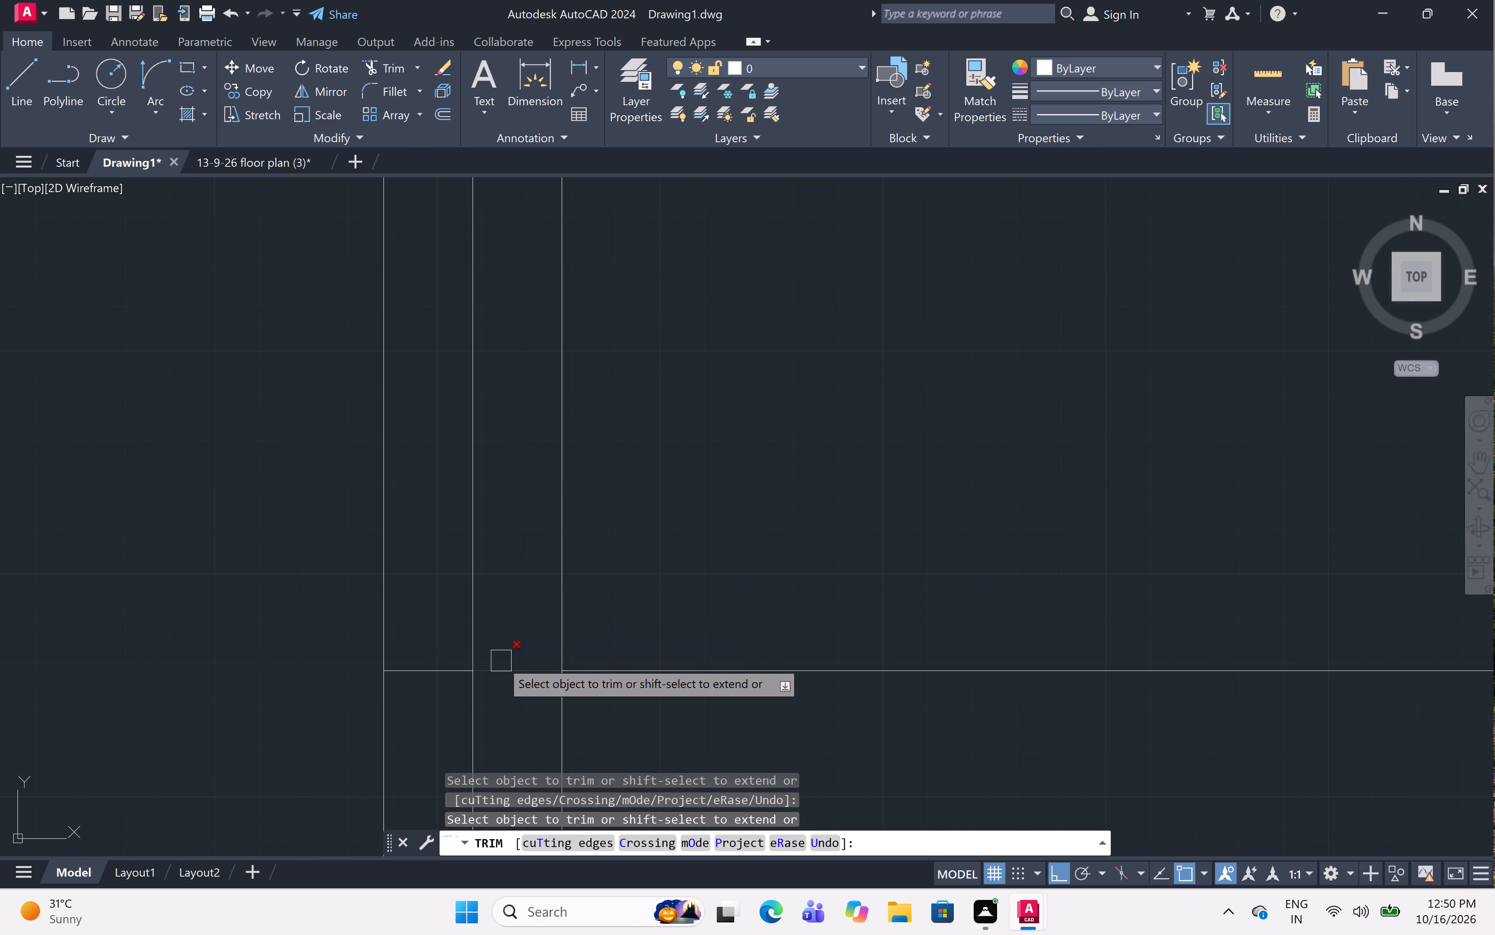
{"action": "left_click", "coordinate": [501, 661]}
{"action": "left_click", "coordinate": [439, 665]}
{"action": "scroll", "coordinate": [578, 382], "scroll_direction": "down", "scroll_amount": 6}
{"action": "scroll", "coordinate": [621, 368], "scroll_direction": "down", "scroll_amount": 2}
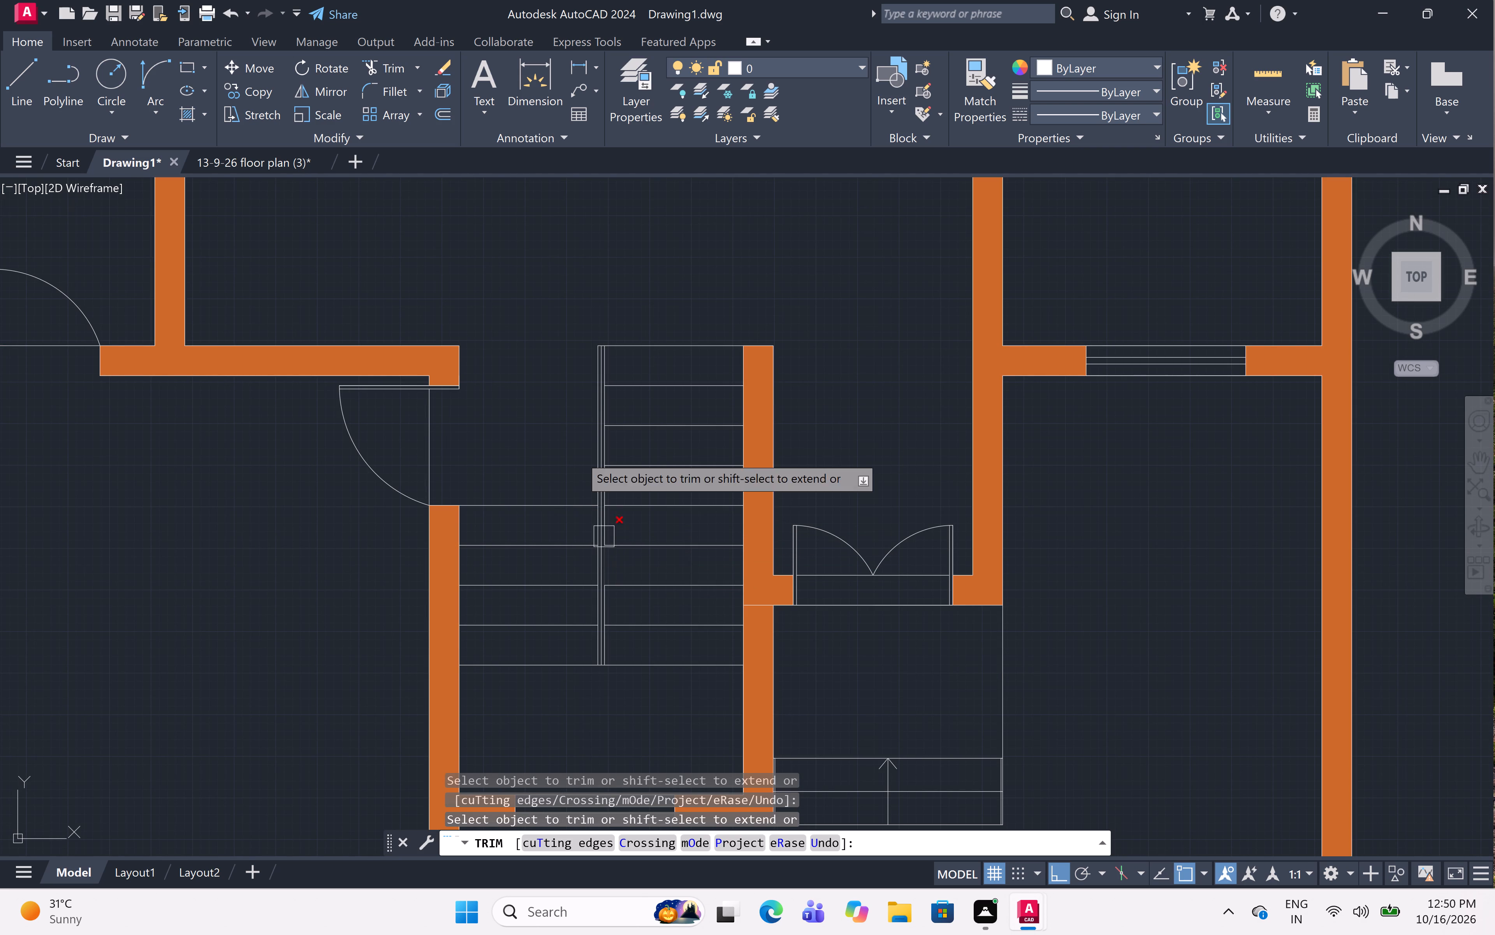
{"action": "scroll", "coordinate": [594, 492], "scroll_direction": "up", "scroll_amount": 5}
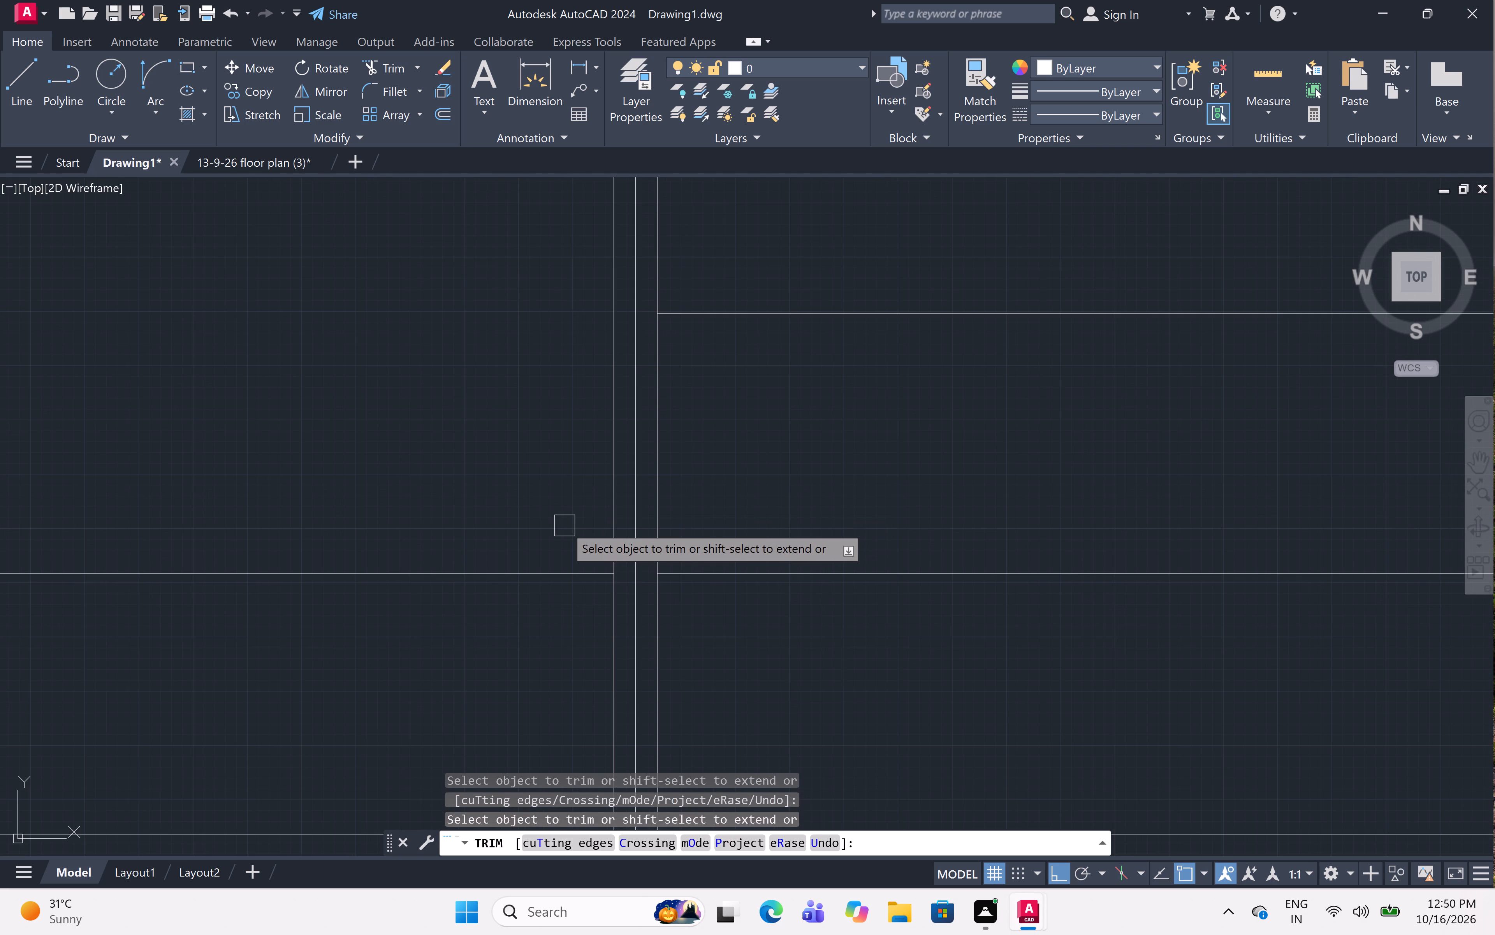
{"action": "key", "text": "Escape"}
Extend the uppermost door-side tread line to the divider's centre line.
{"action": "type", "text": "ex"}
{"action": "key", "text": "space"}
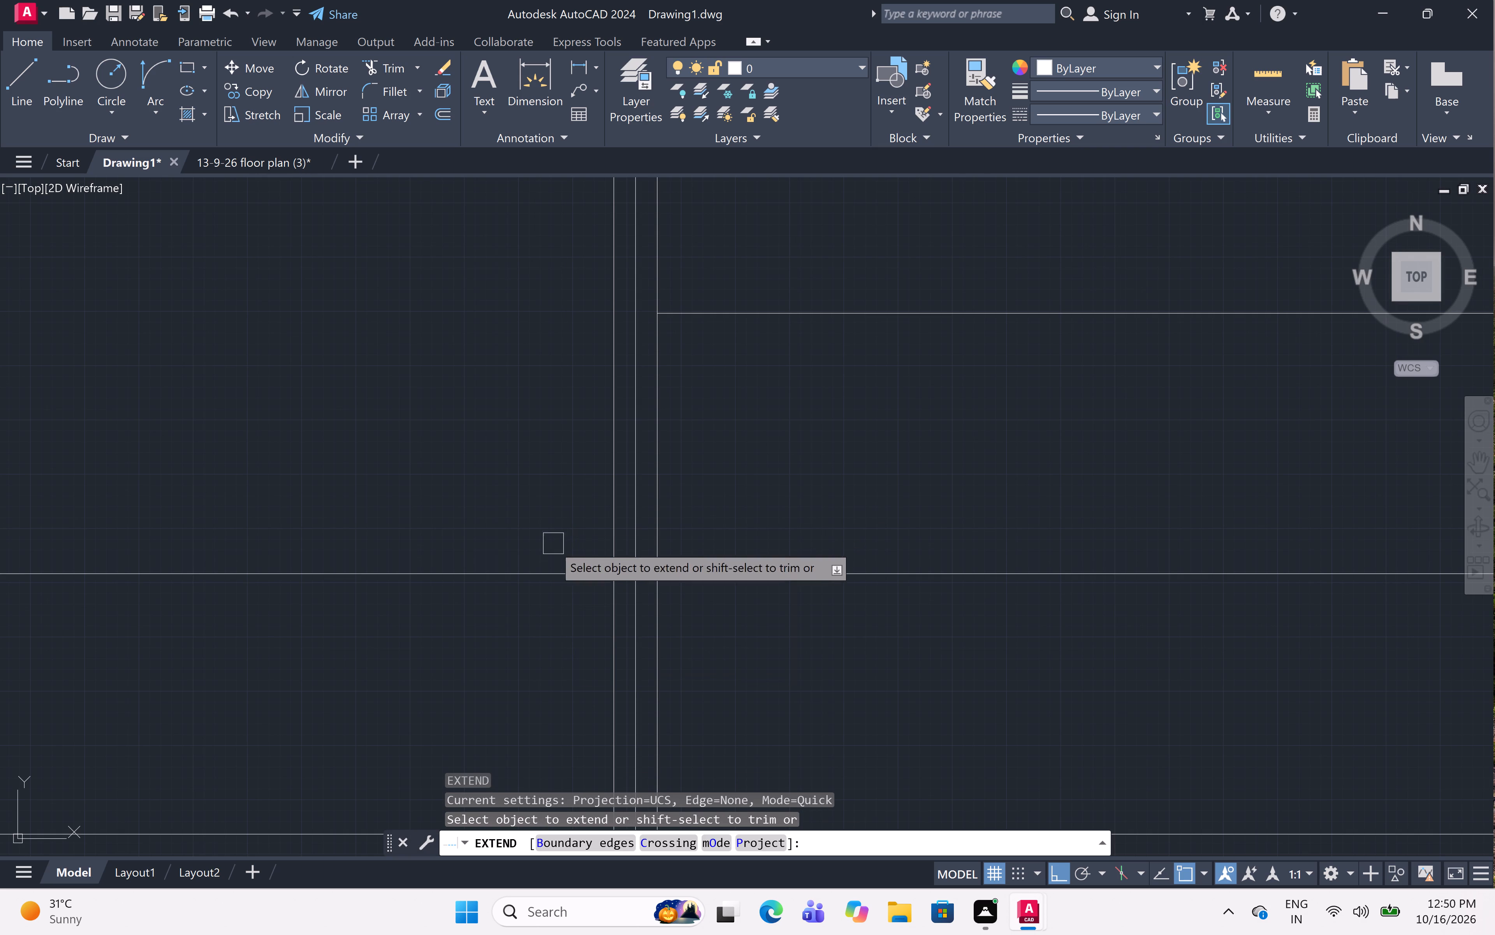
{"action": "left_click", "coordinate": [540, 570]}
{"action": "key", "text": "Escape"}
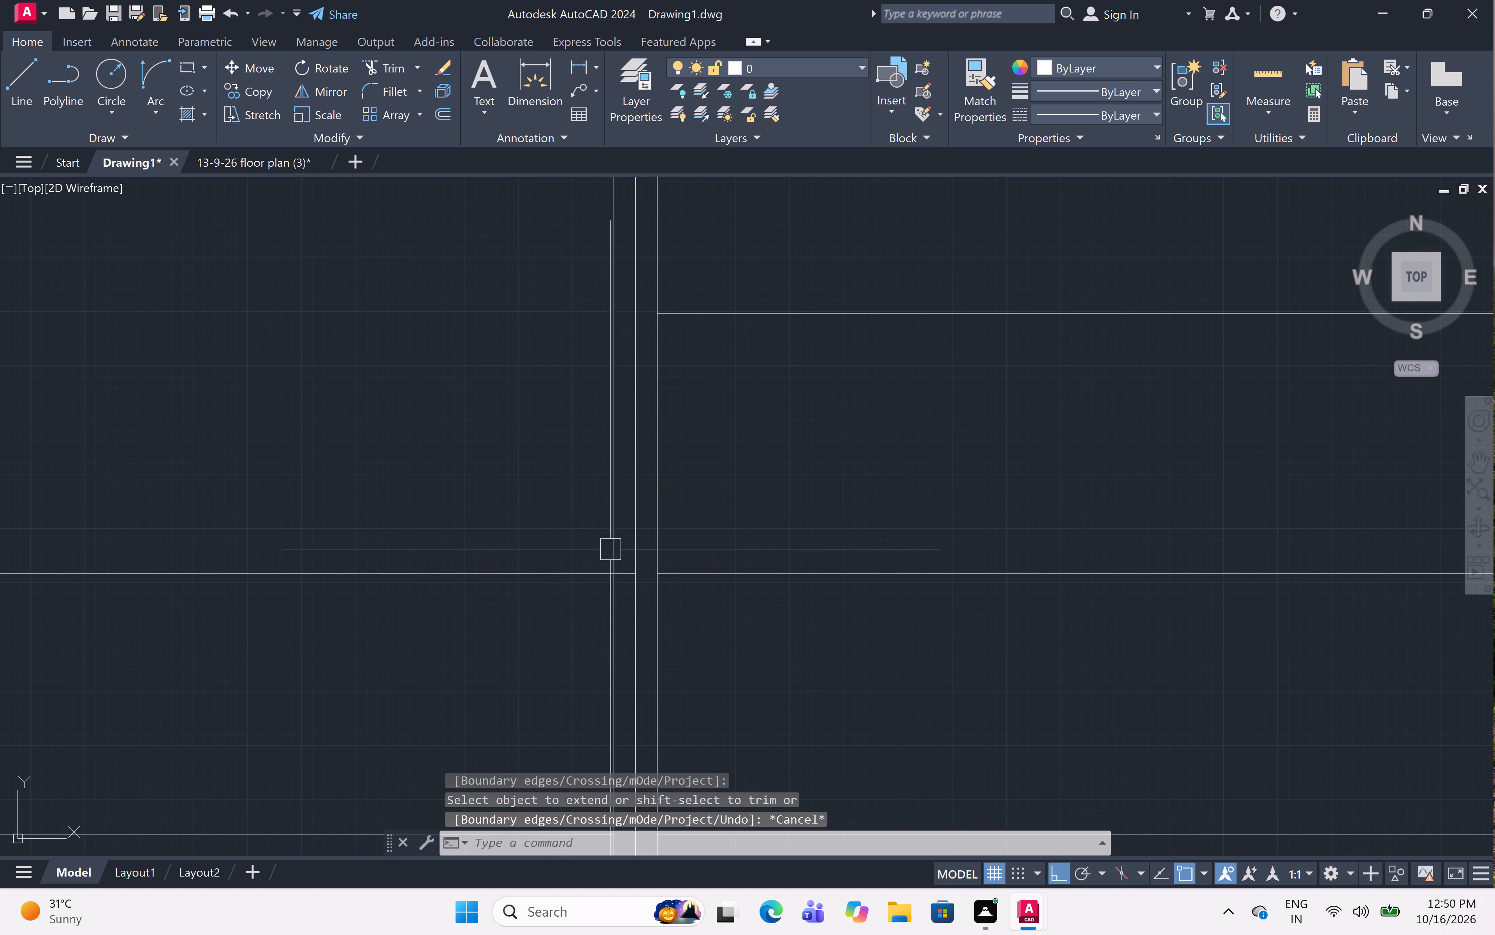
Trim the door-side divider line above the uppermost door-side tread, and the top tread line's overhang past the centre line.
{"action": "type", "text": "tr"}
{"action": "key", "text": "space"}
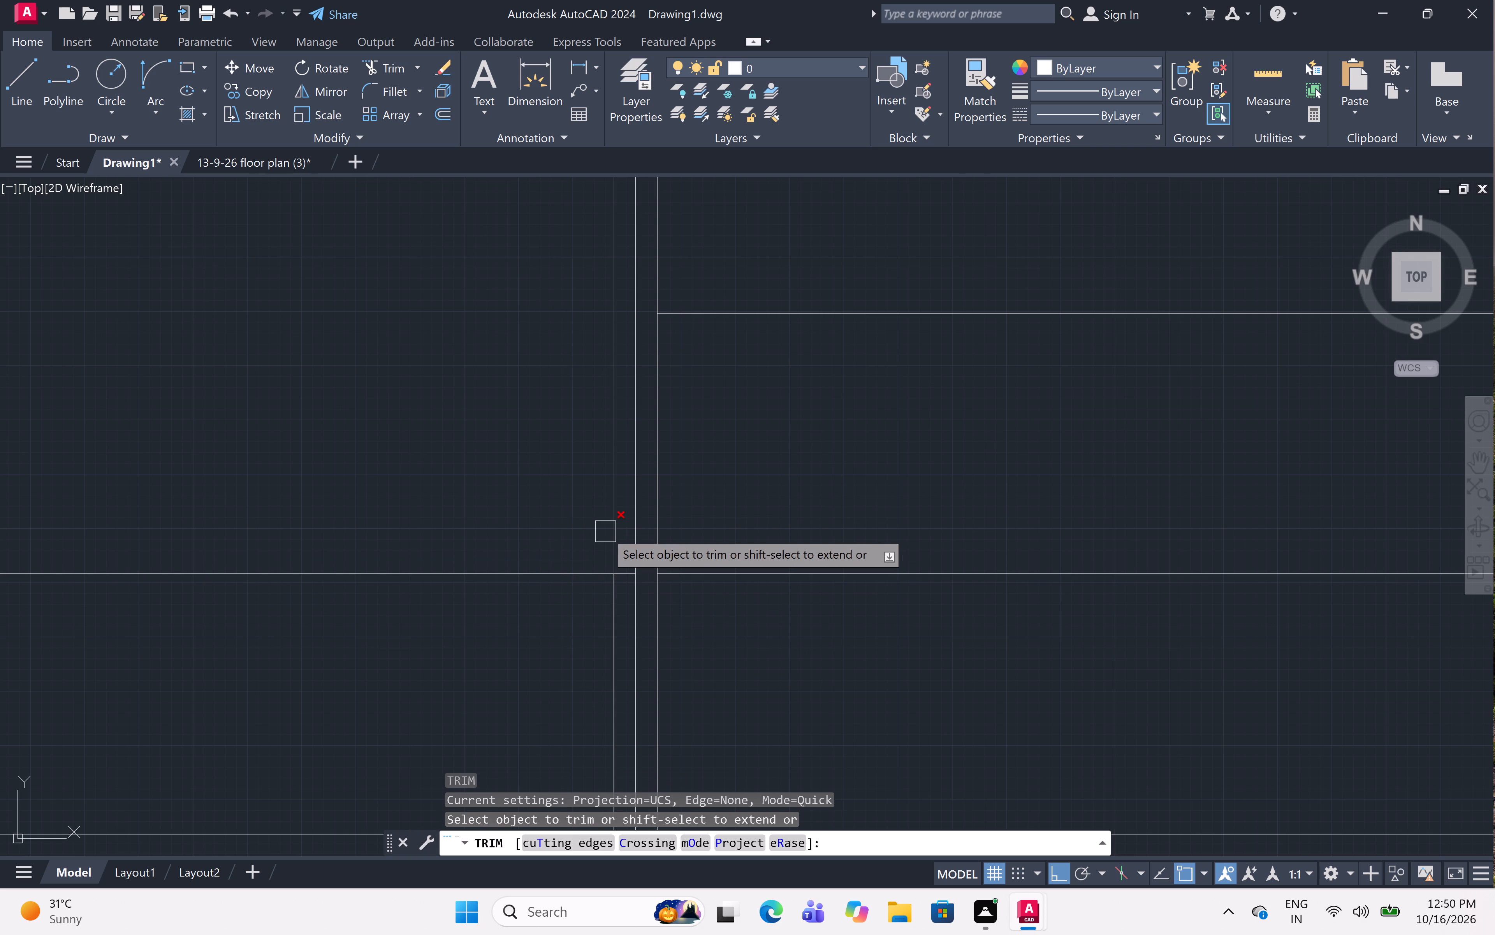
{"action": "left_click", "coordinate": [607, 531]}
{"action": "scroll", "coordinate": [571, 533], "scroll_direction": "down", "scroll_amount": 4}
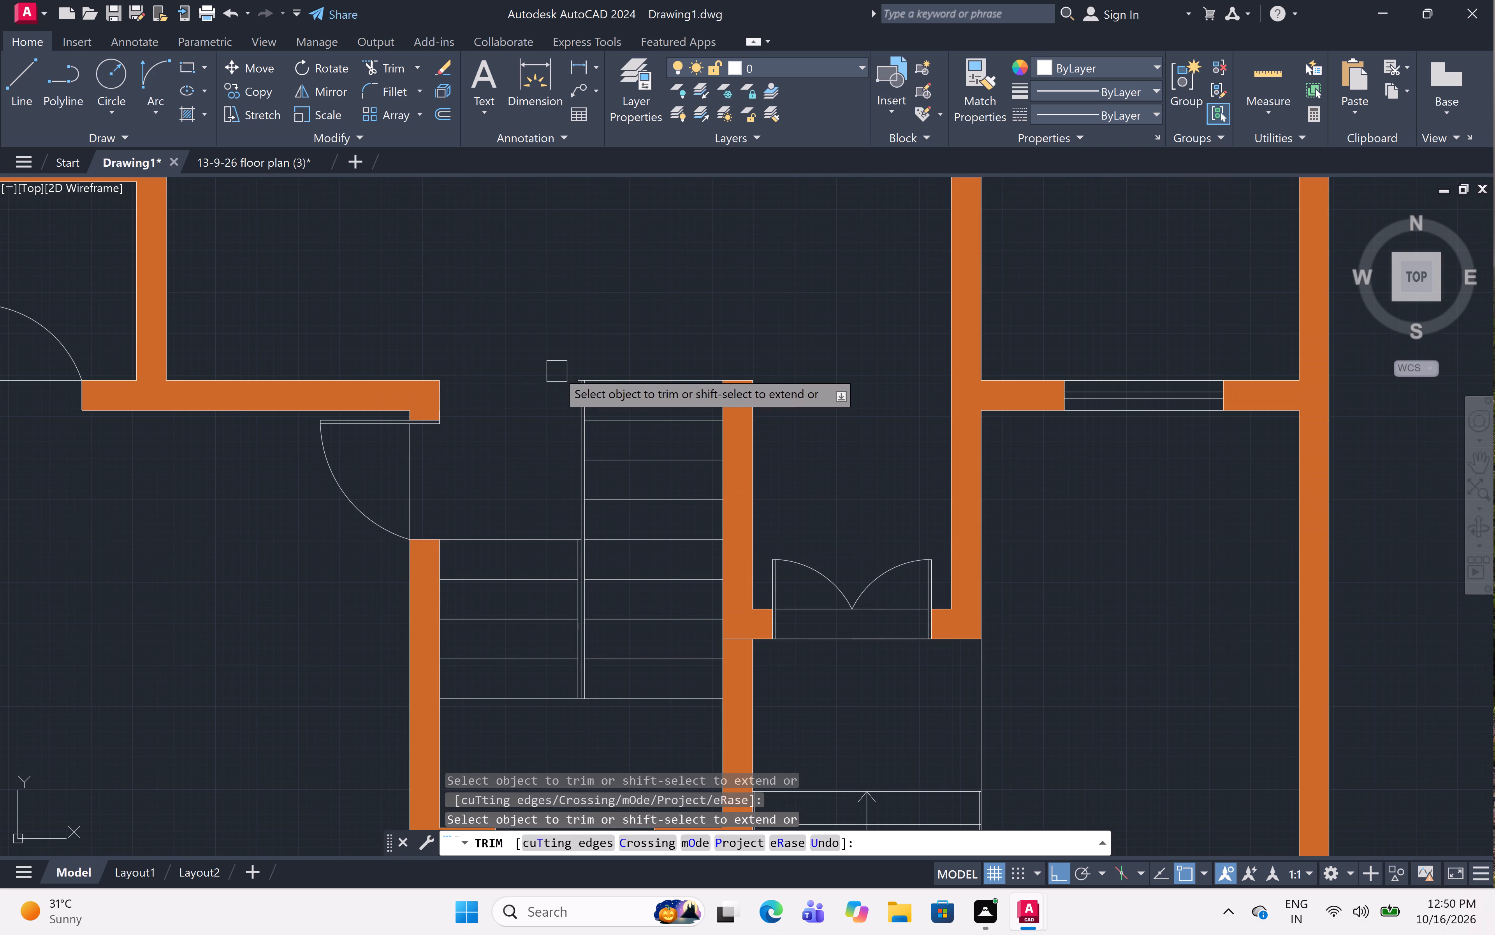
{"action": "scroll", "coordinate": [570, 373], "scroll_direction": "up", "scroll_amount": 5}
{"action": "left_click", "coordinate": [623, 423]}
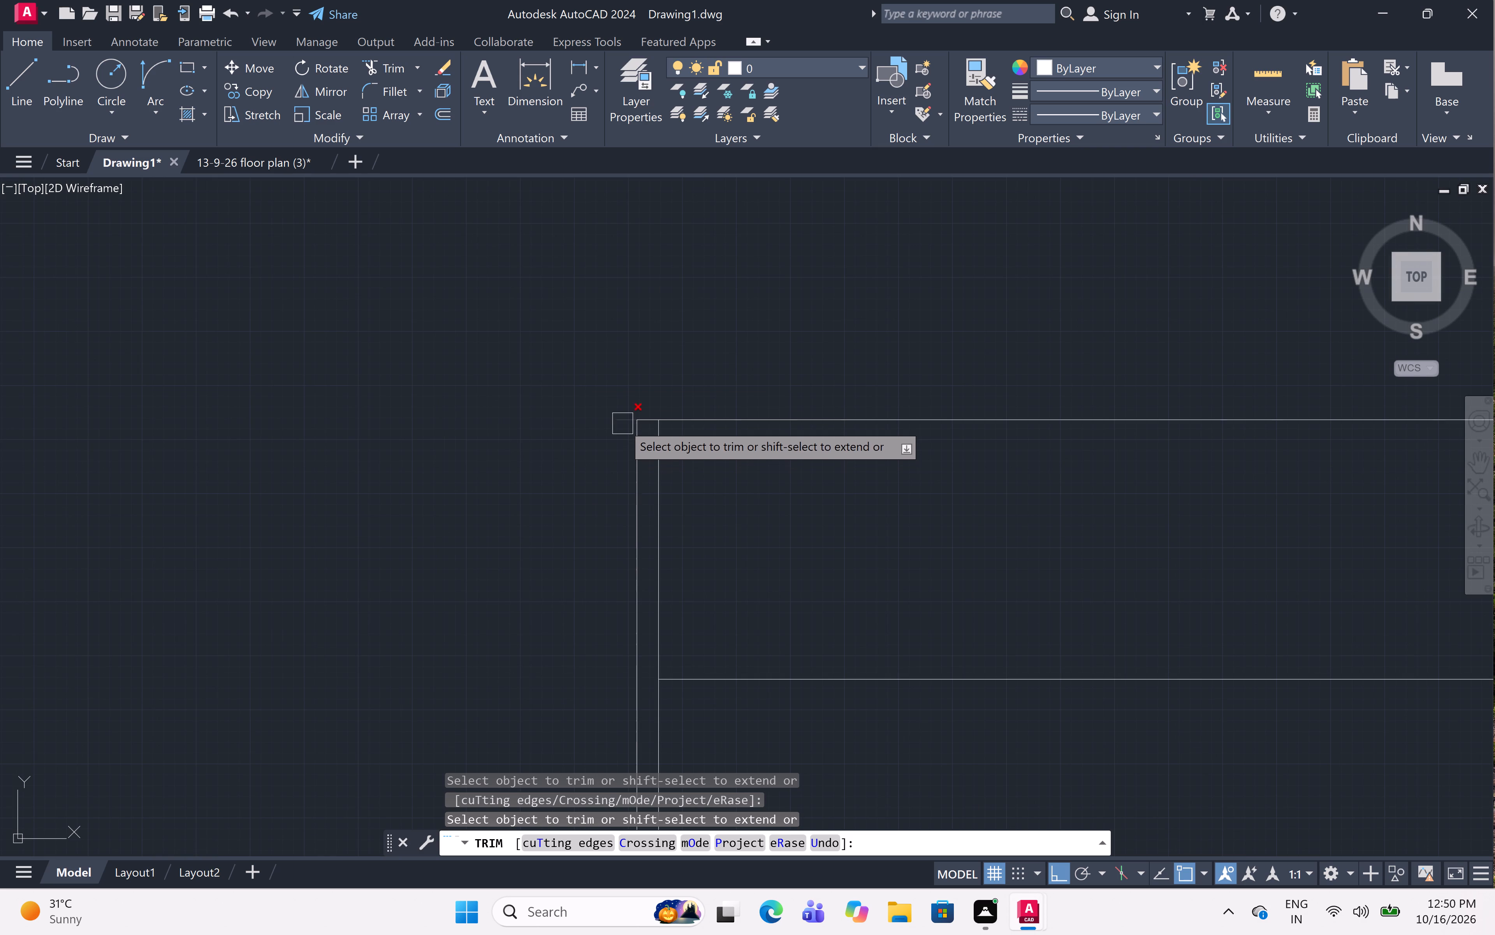
{"action": "scroll", "coordinate": [607, 367], "scroll_direction": "down", "scroll_amount": 8}
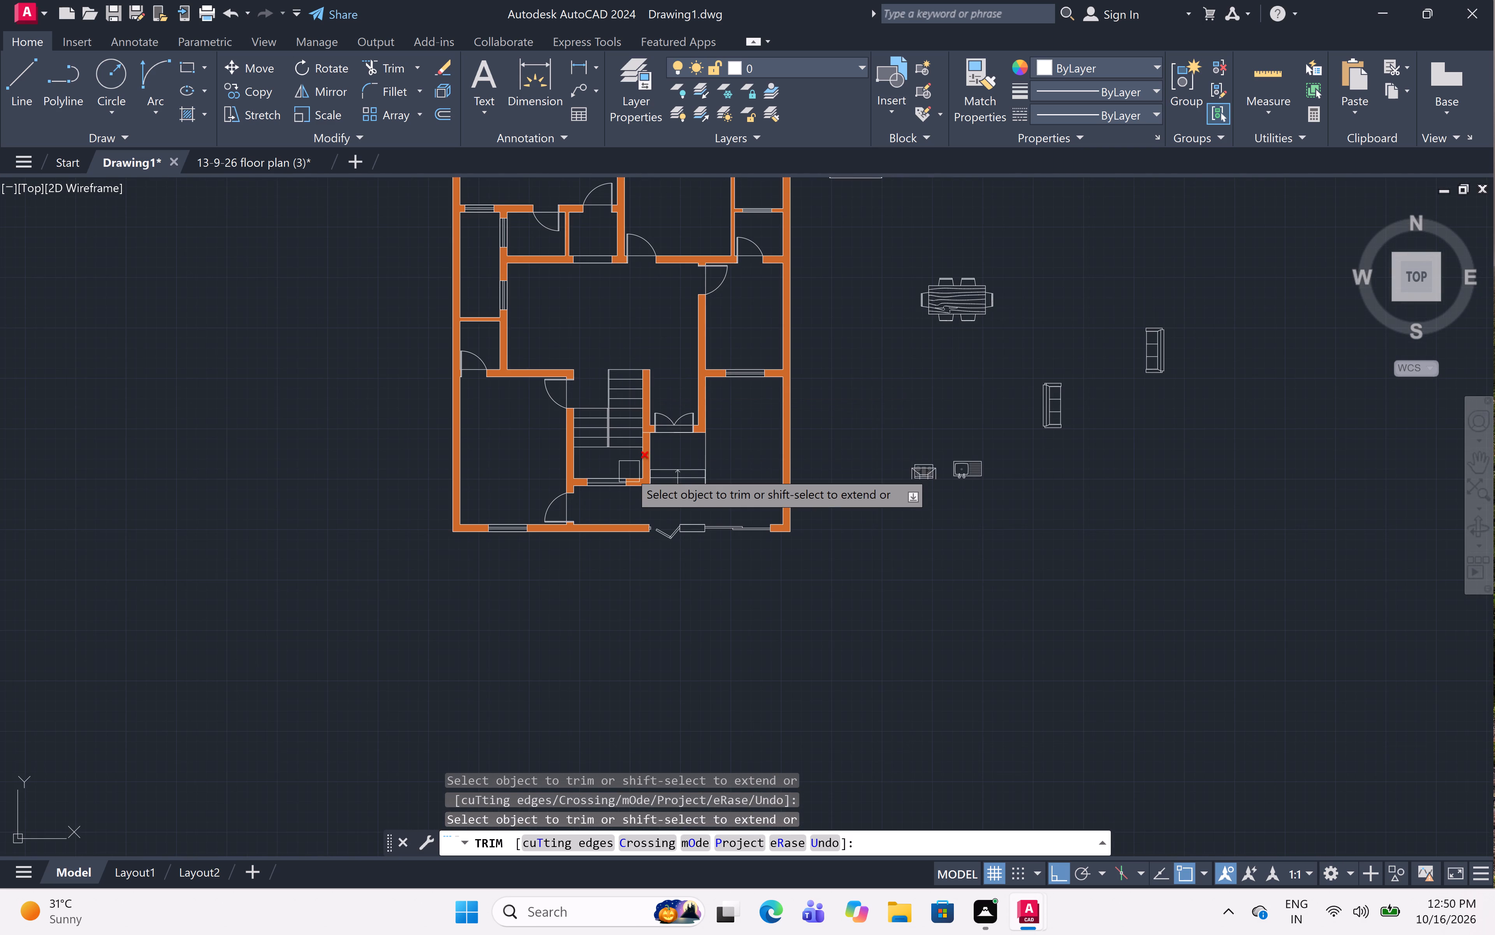
{"action": "key", "text": "Escape"}
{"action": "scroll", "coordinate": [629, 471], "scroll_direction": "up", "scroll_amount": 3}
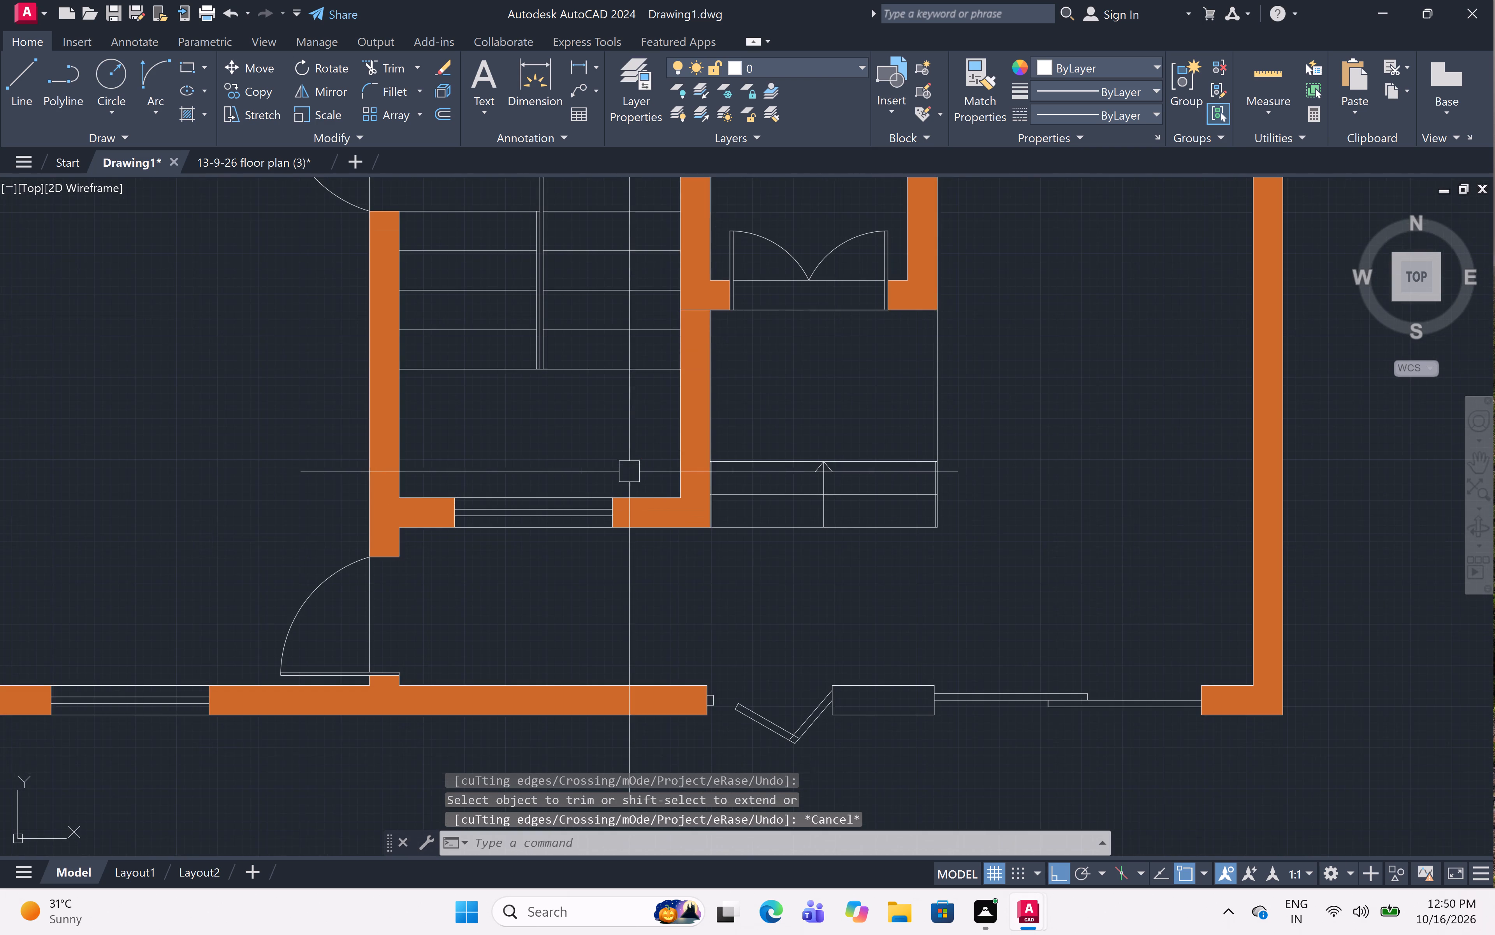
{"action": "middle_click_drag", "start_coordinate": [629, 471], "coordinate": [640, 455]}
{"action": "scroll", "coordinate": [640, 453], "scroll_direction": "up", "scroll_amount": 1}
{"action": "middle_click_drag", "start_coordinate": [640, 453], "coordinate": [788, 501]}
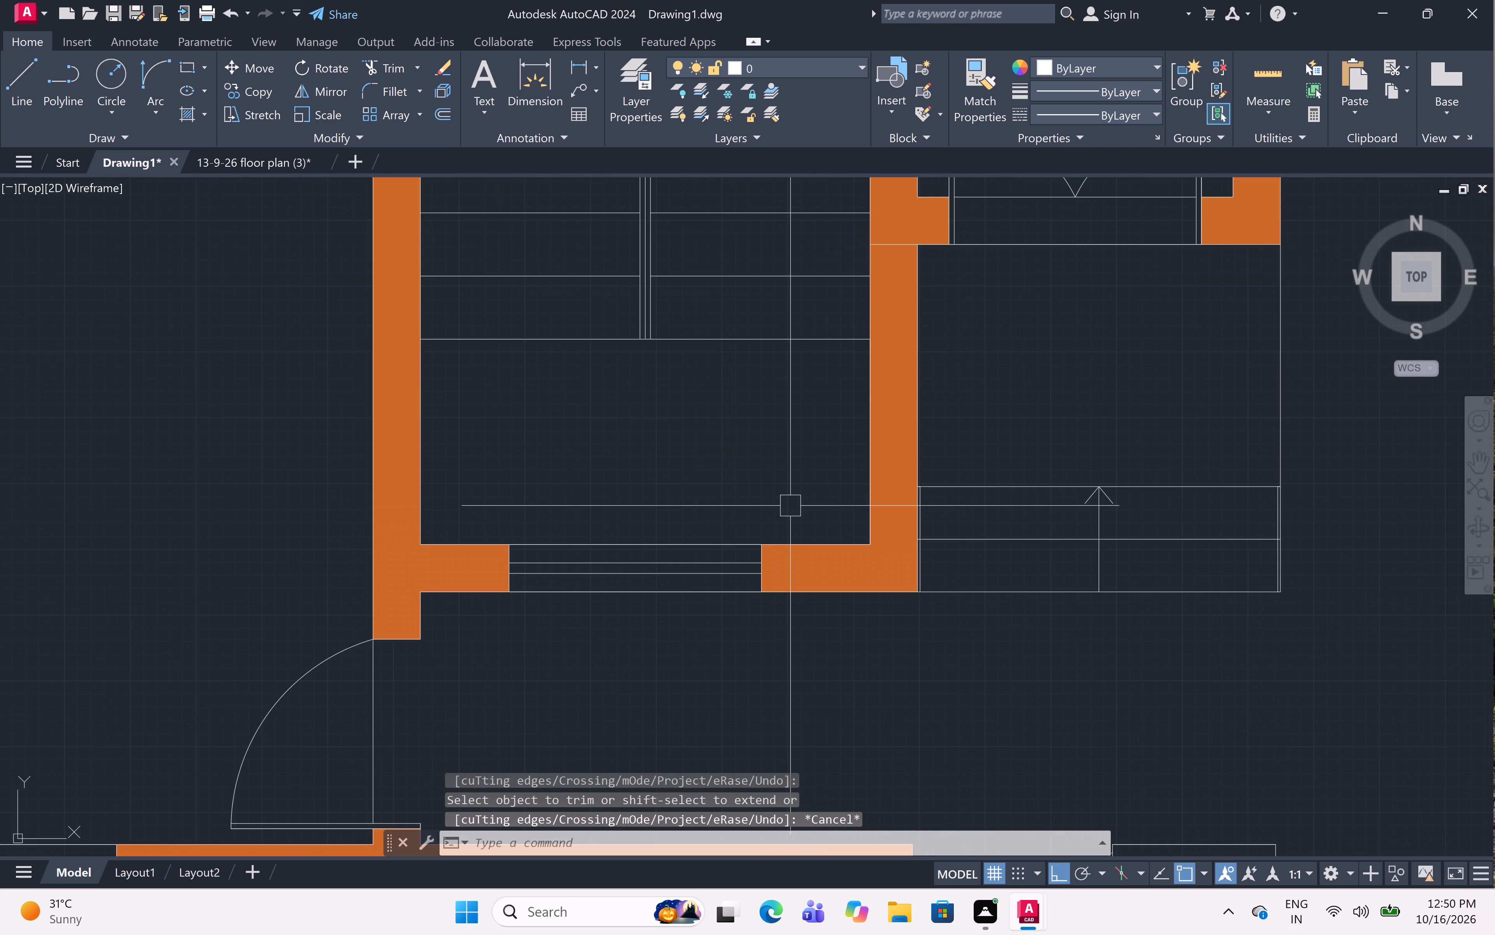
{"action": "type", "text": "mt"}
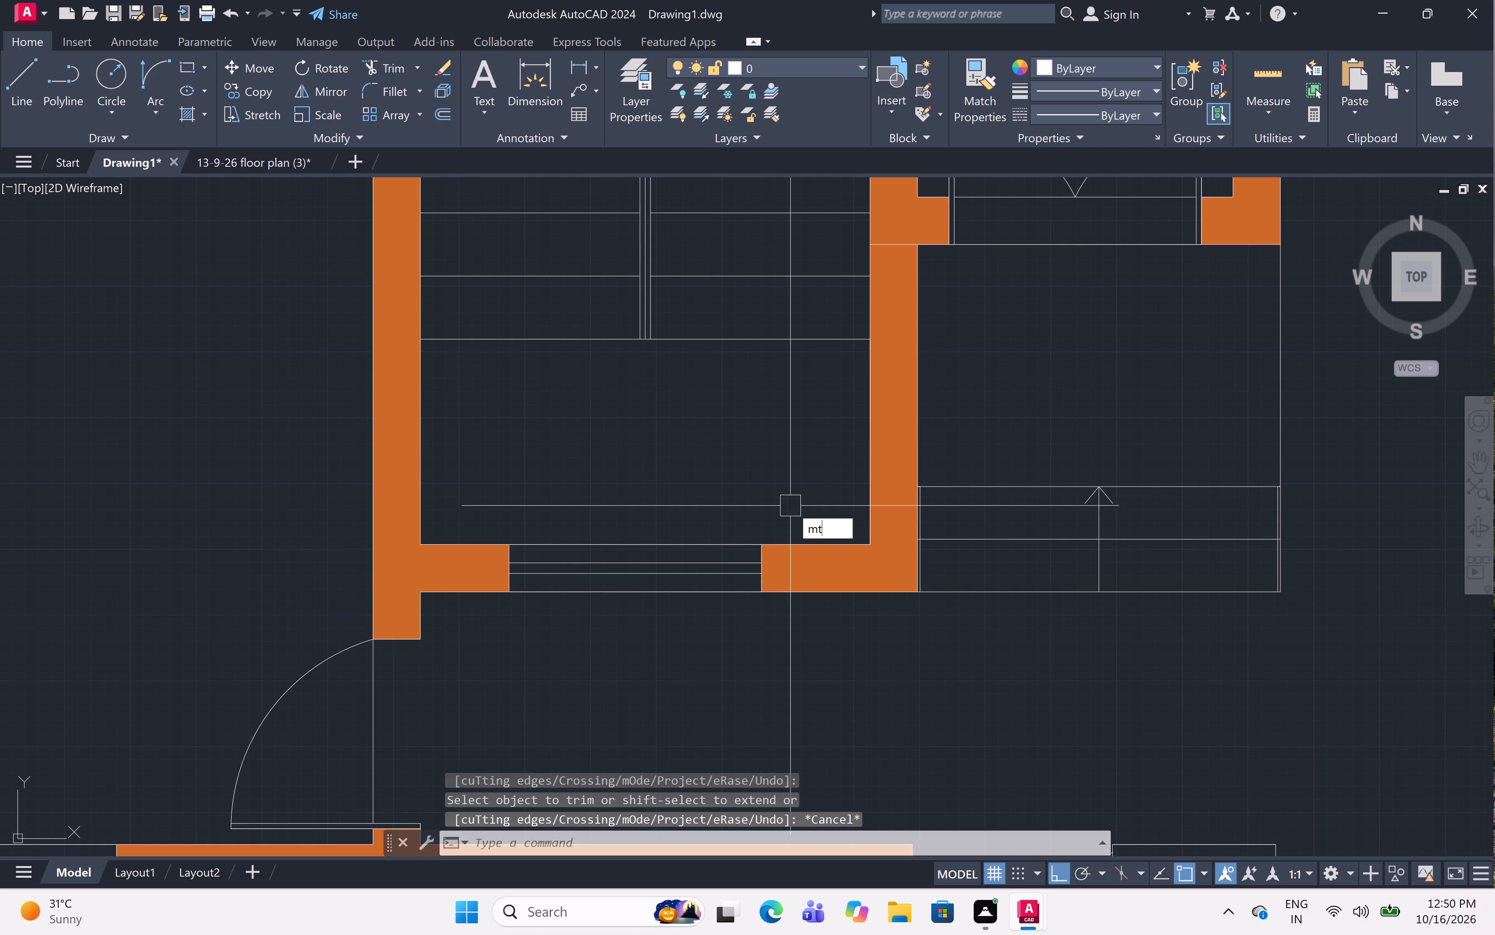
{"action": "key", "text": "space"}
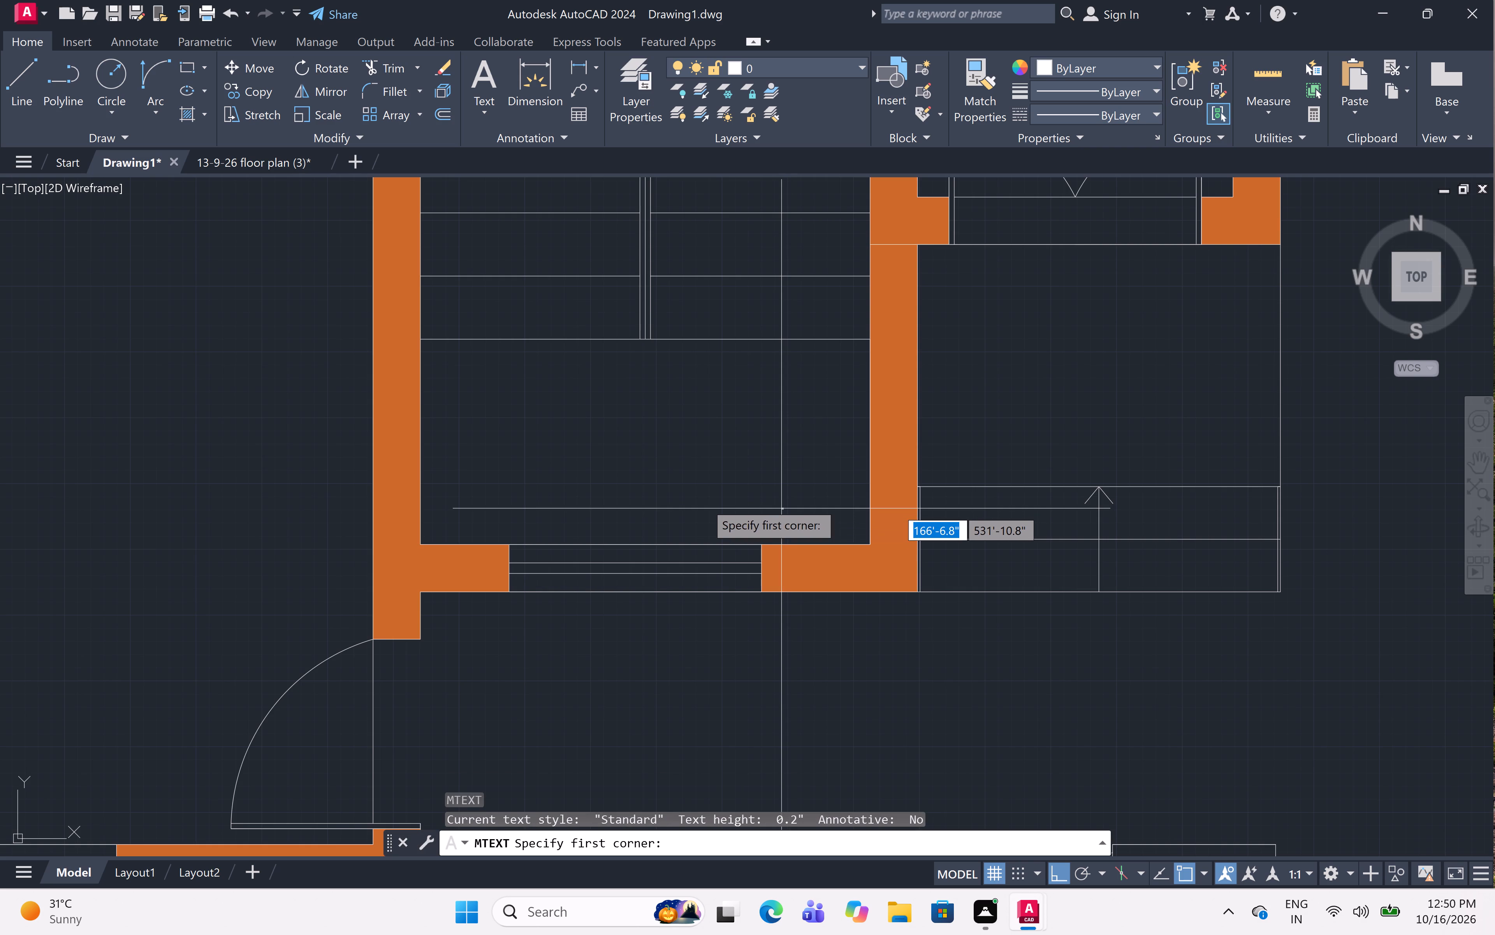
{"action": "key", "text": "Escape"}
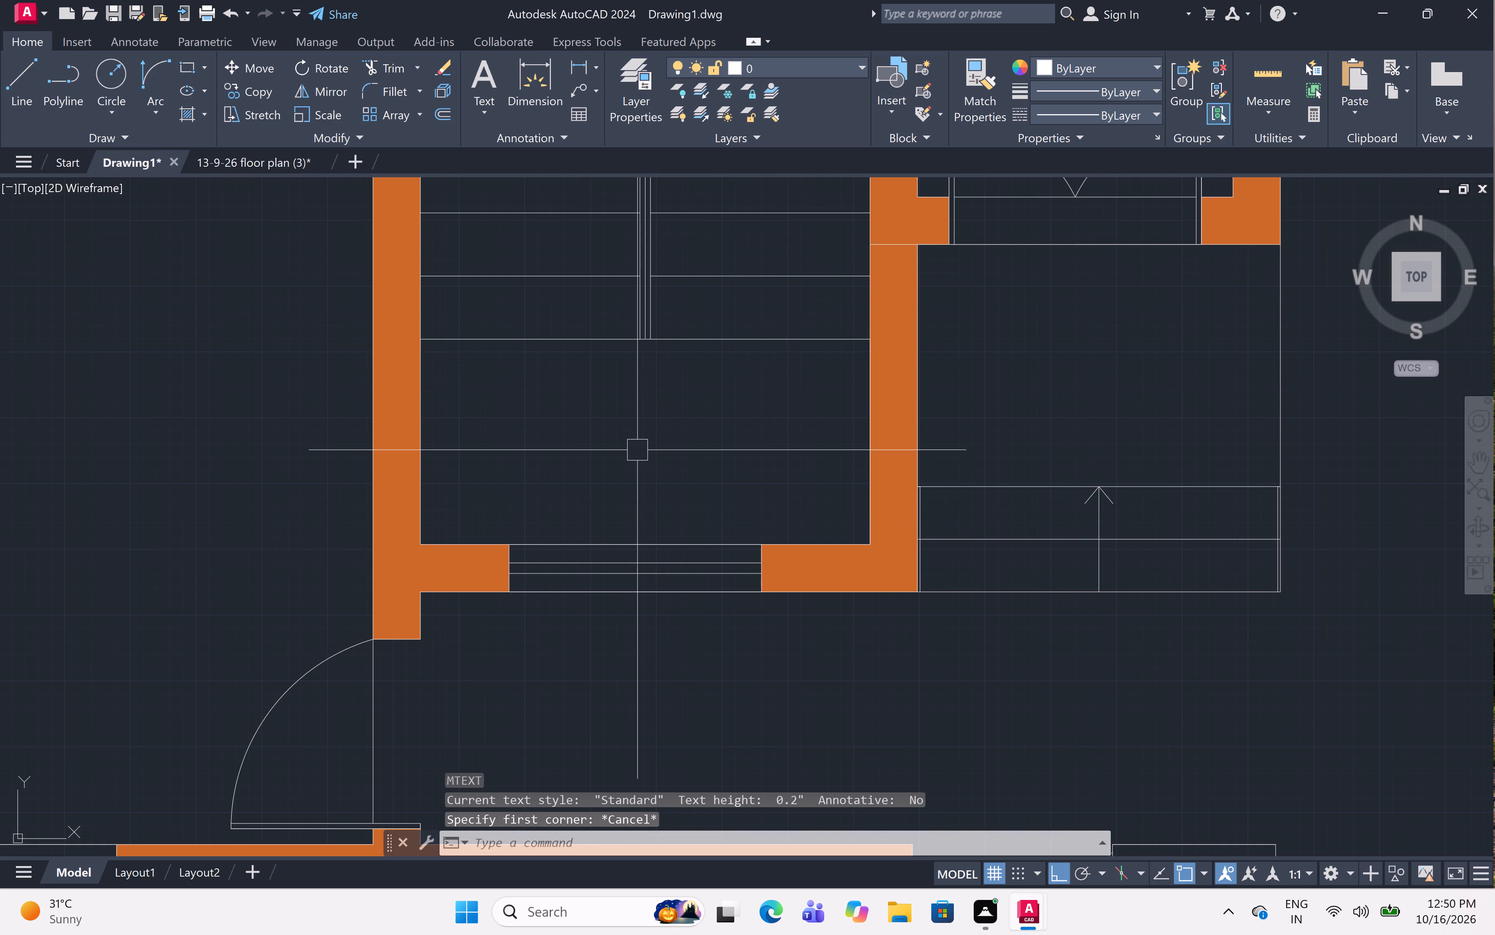
Draw a vertical line across the landing from the lower end of the divider's centre line to the inner face of the window wall.
{"action": "key", "text": "l"}
{"action": "key", "text": "space"}
{"action": "scroll", "coordinate": [644, 345], "scroll_direction": "up", "scroll_amount": 3}
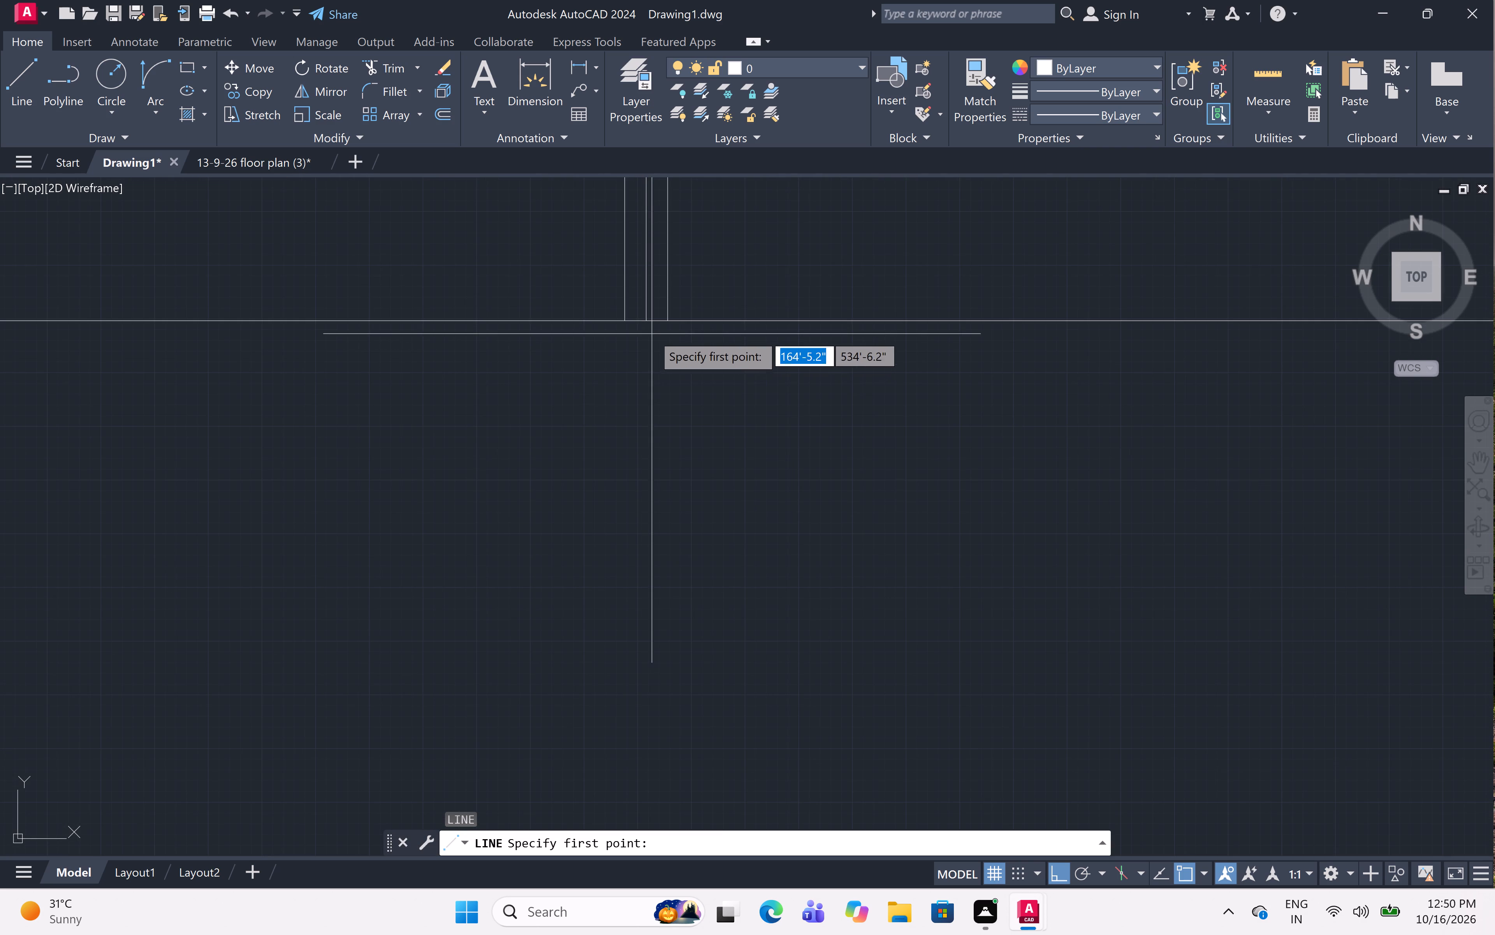
{"action": "left_click", "coordinate": [649, 319]}
{"action": "scroll", "coordinate": [639, 381], "scroll_direction": "down", "scroll_amount": 4}
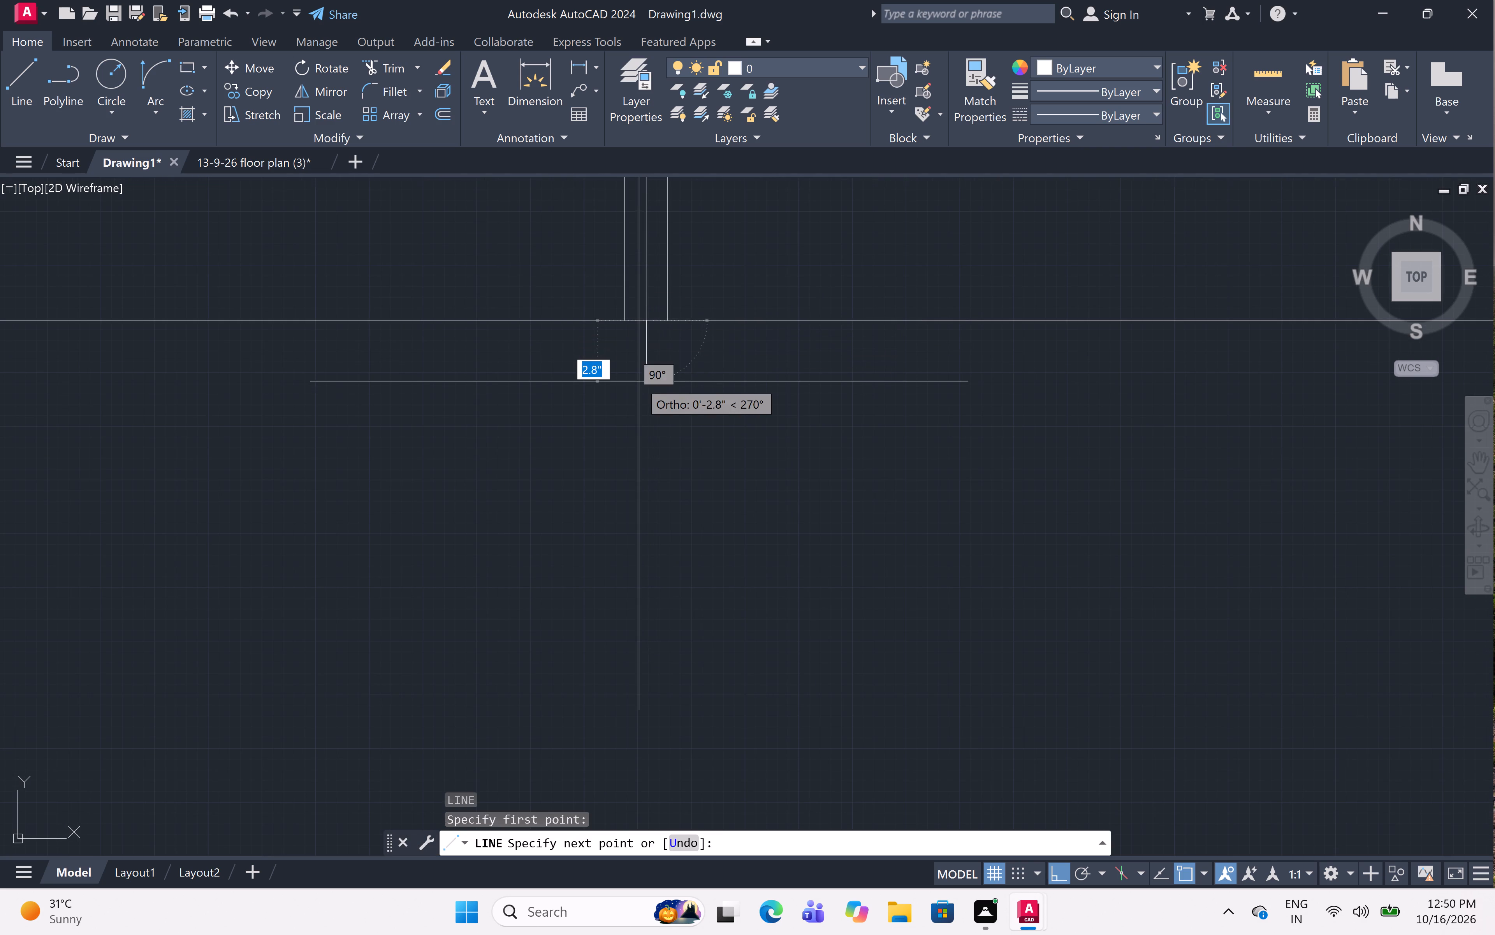
{"action": "scroll", "coordinate": [630, 500], "scroll_direction": "up", "scroll_amount": 3}
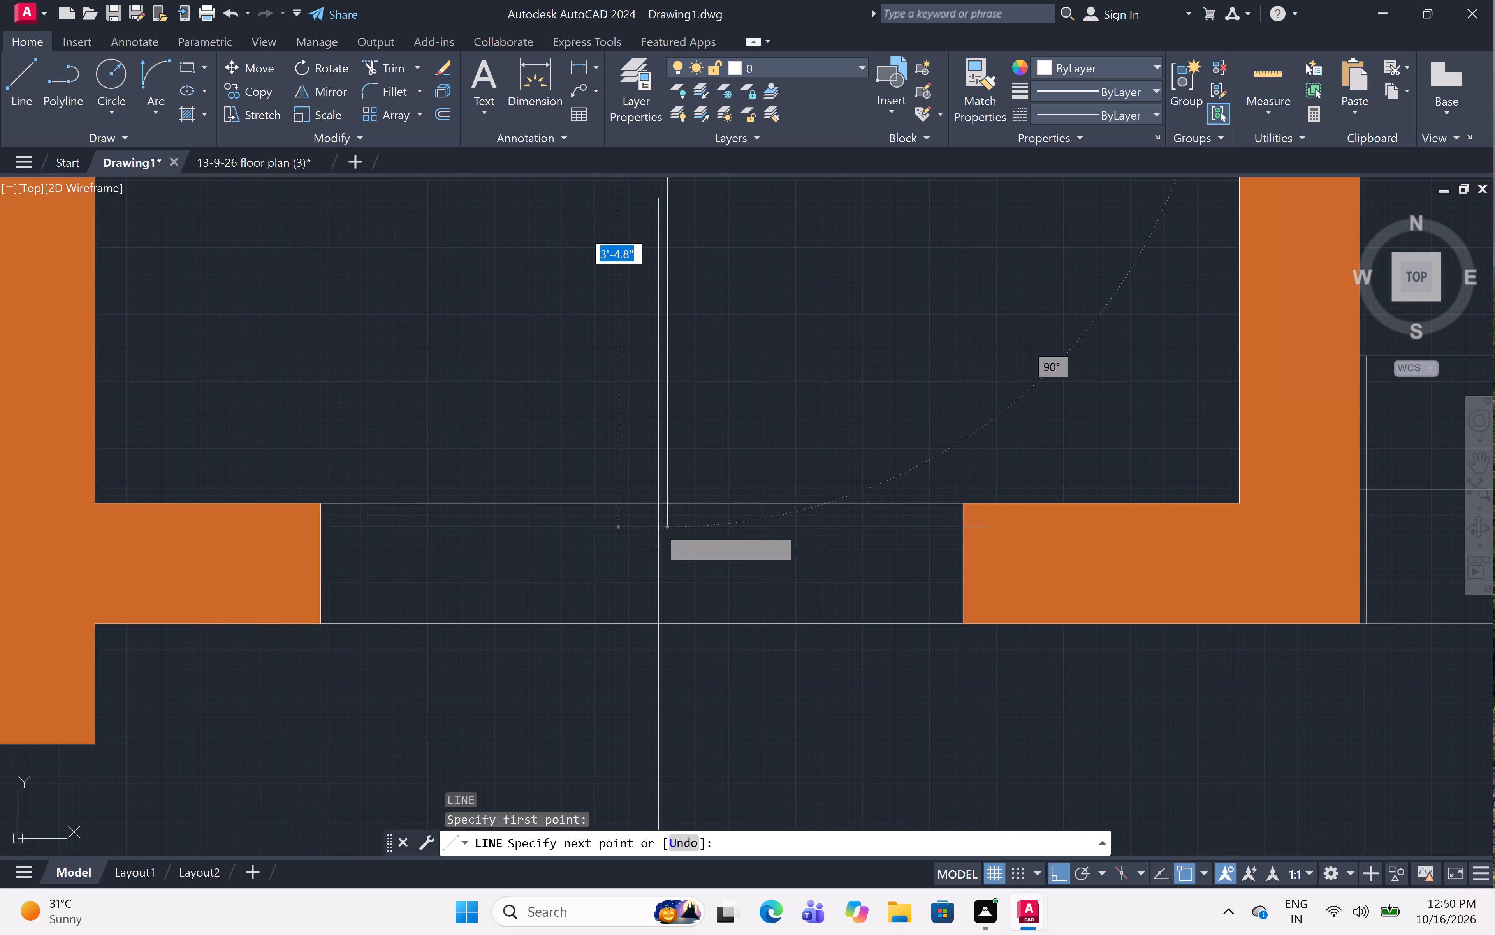
{"action": "left_click", "coordinate": [667, 505]}
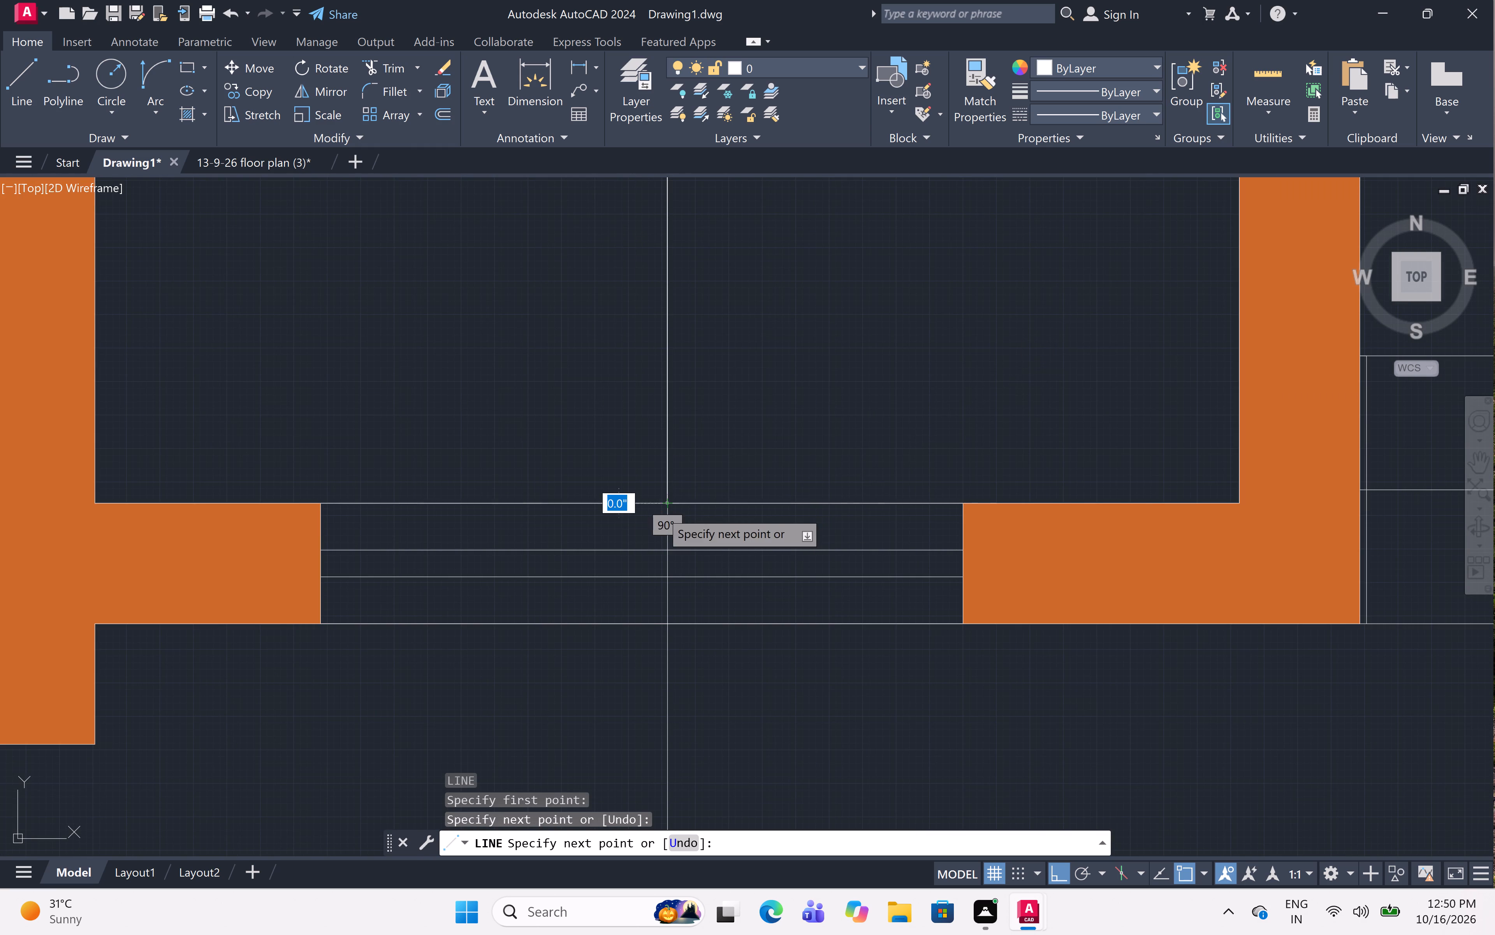
{"action": "key", "text": "Escape"}
Draw a diagonal line, with Ortho off, from the divider's lower centre point to the landing's lower-left inner wall corner.
{"action": "scroll", "coordinate": [681, 406], "scroll_direction": "down", "scroll_amount": 3}
{"action": "middle_click_drag", "start_coordinate": [754, 322], "coordinate": [772, 444]}
{"action": "key", "text": "l"}
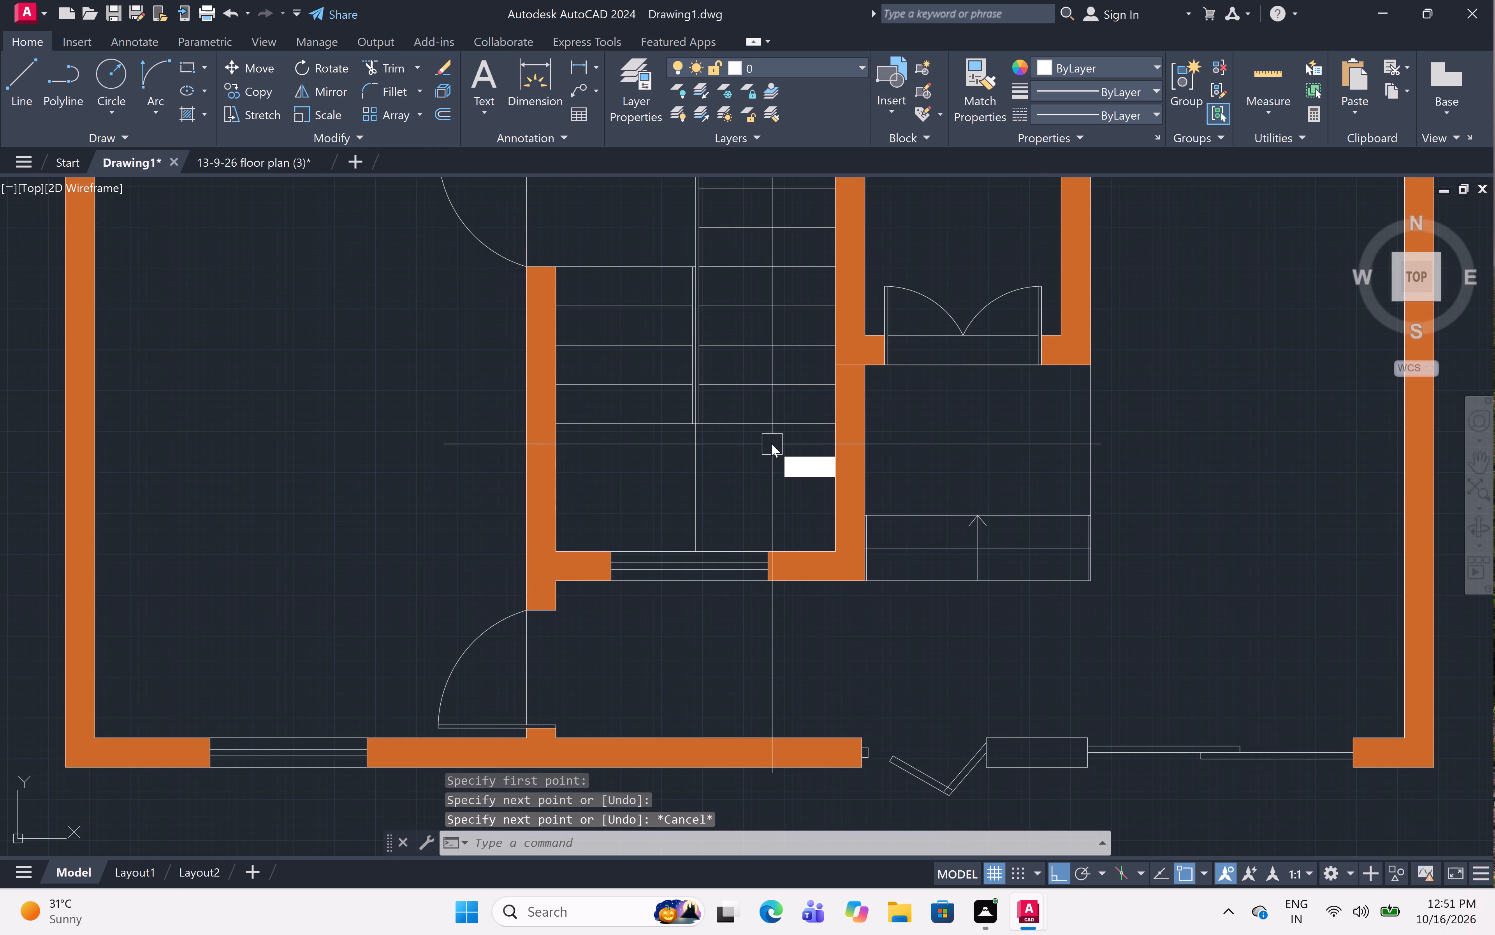
{"action": "key", "text": "space"}
{"action": "scroll", "coordinate": [668, 441], "scroll_direction": "up", "scroll_amount": 3}
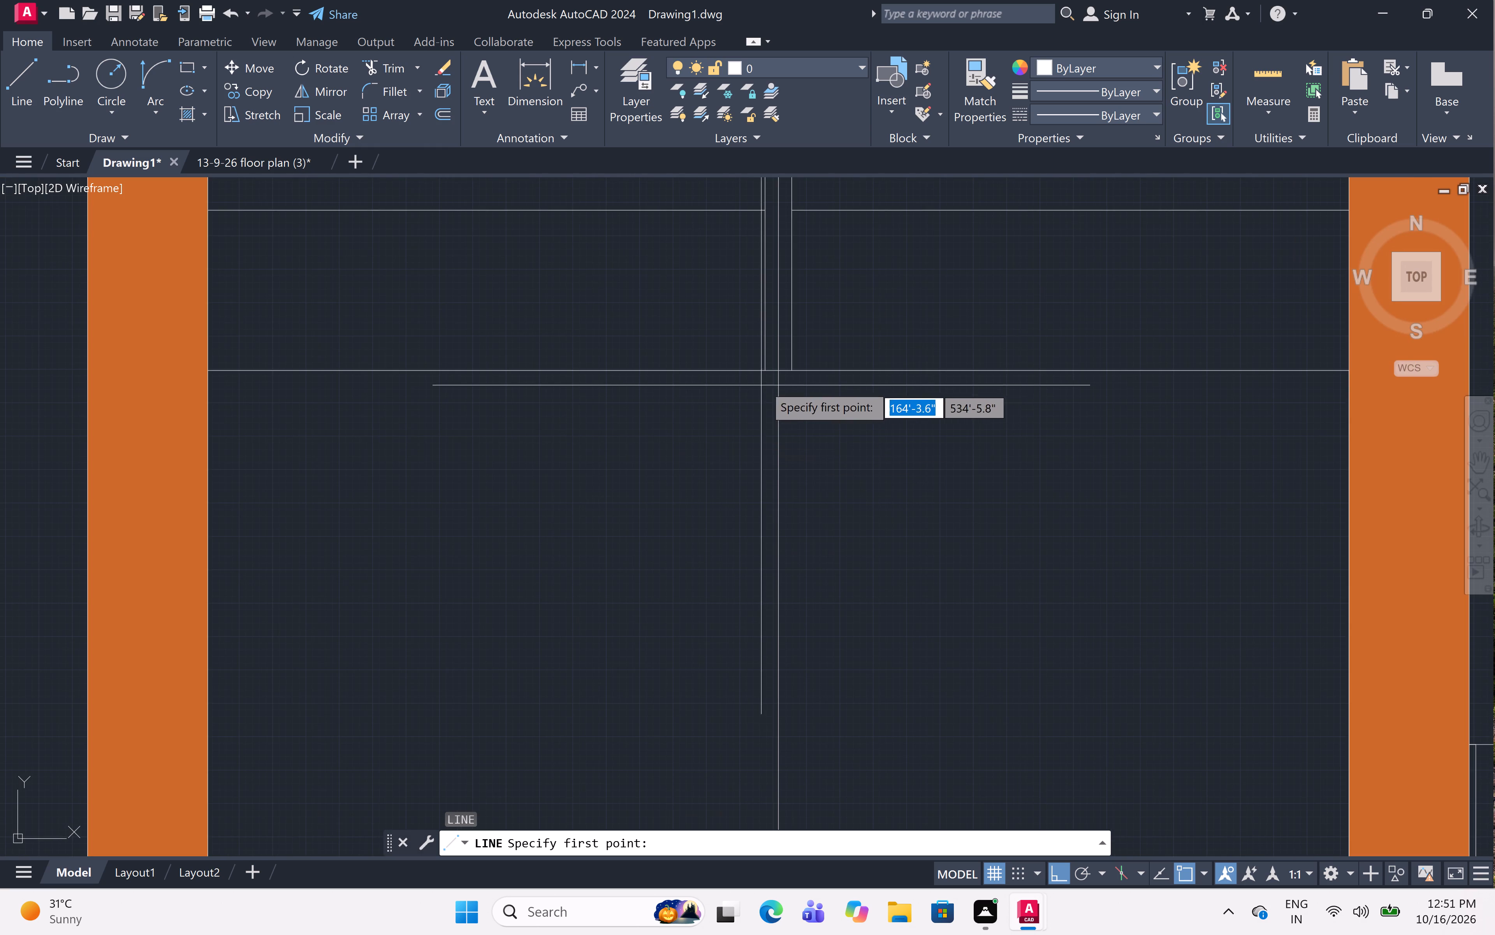
{"action": "left_click", "coordinate": [774, 376]}
{"action": "scroll", "coordinate": [670, 466], "scroll_direction": "down", "scroll_amount": 1}
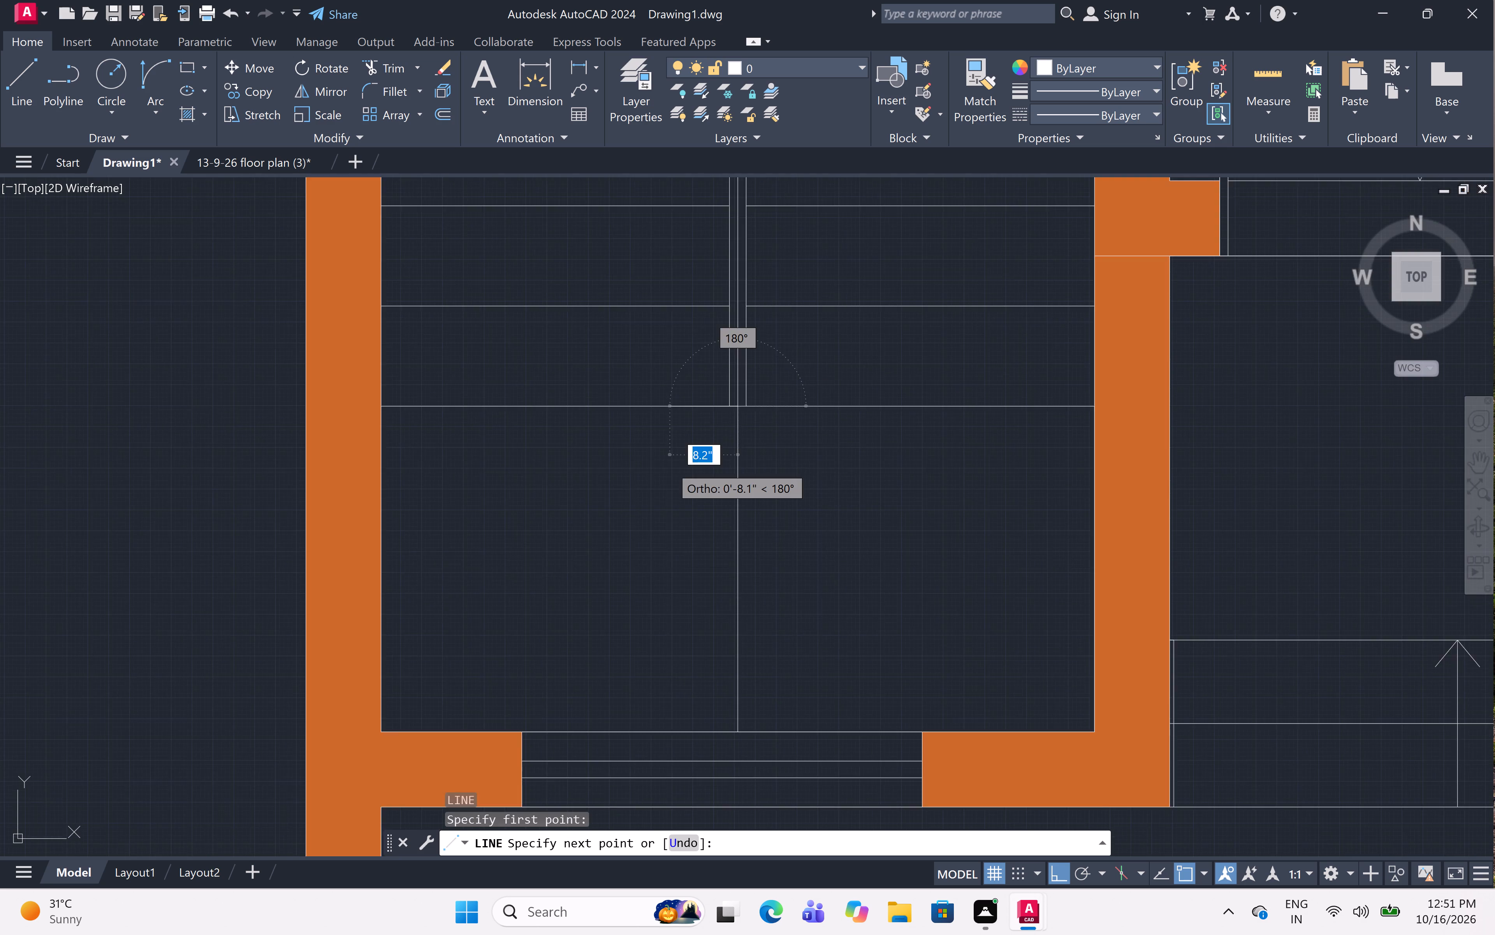
{"action": "scroll", "coordinate": [670, 466], "scroll_direction": "down", "scroll_amount": 1}
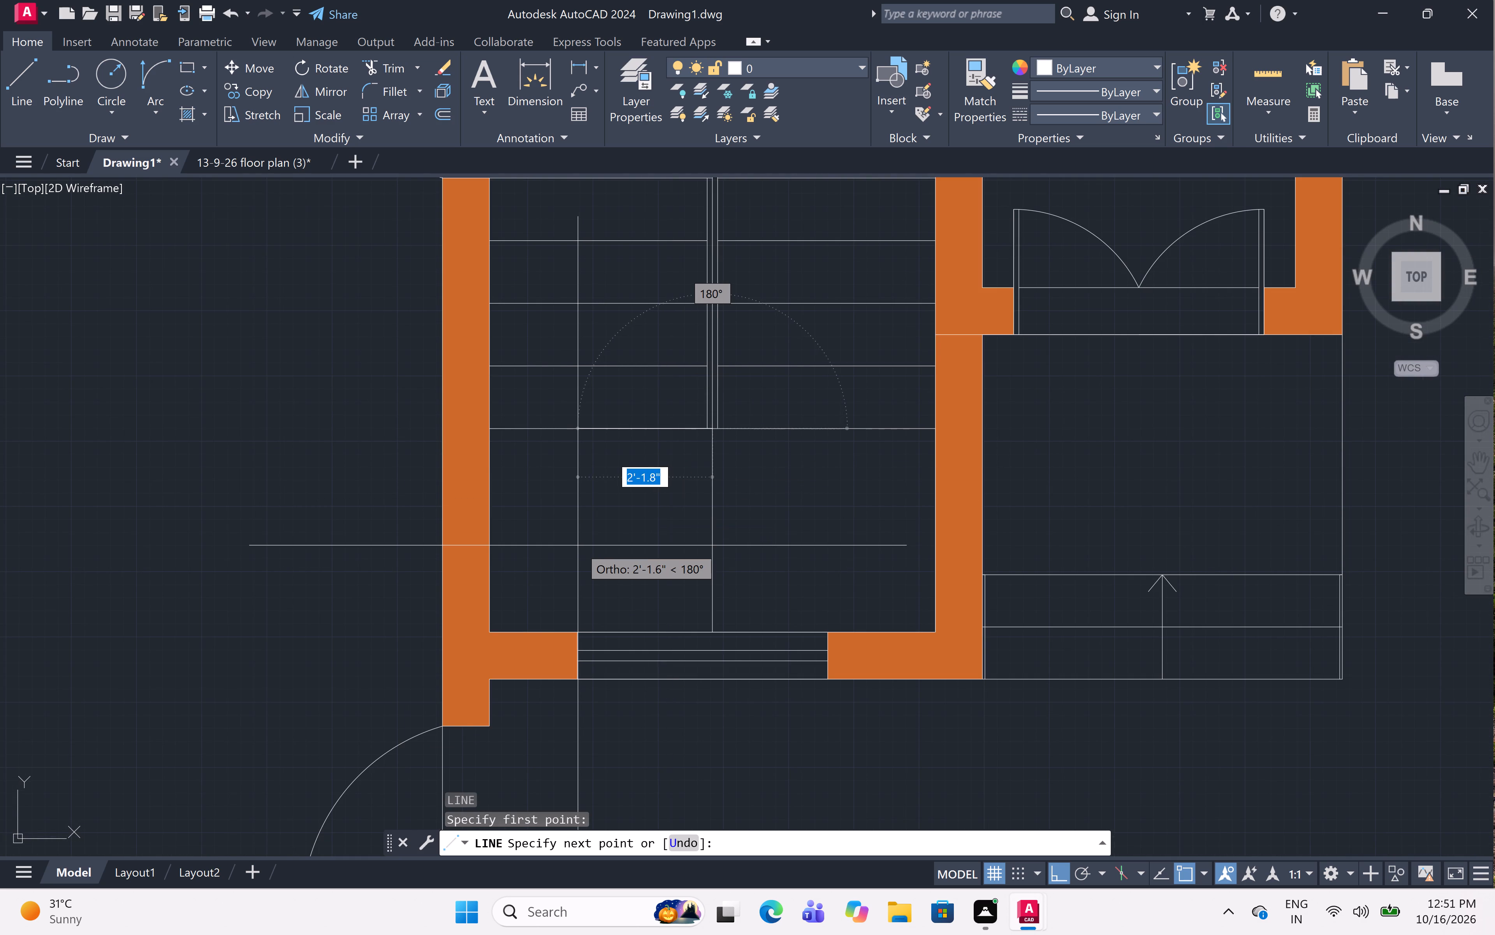
{"action": "key", "text": "F8"}
{"action": "left_click", "coordinate": [488, 630]}
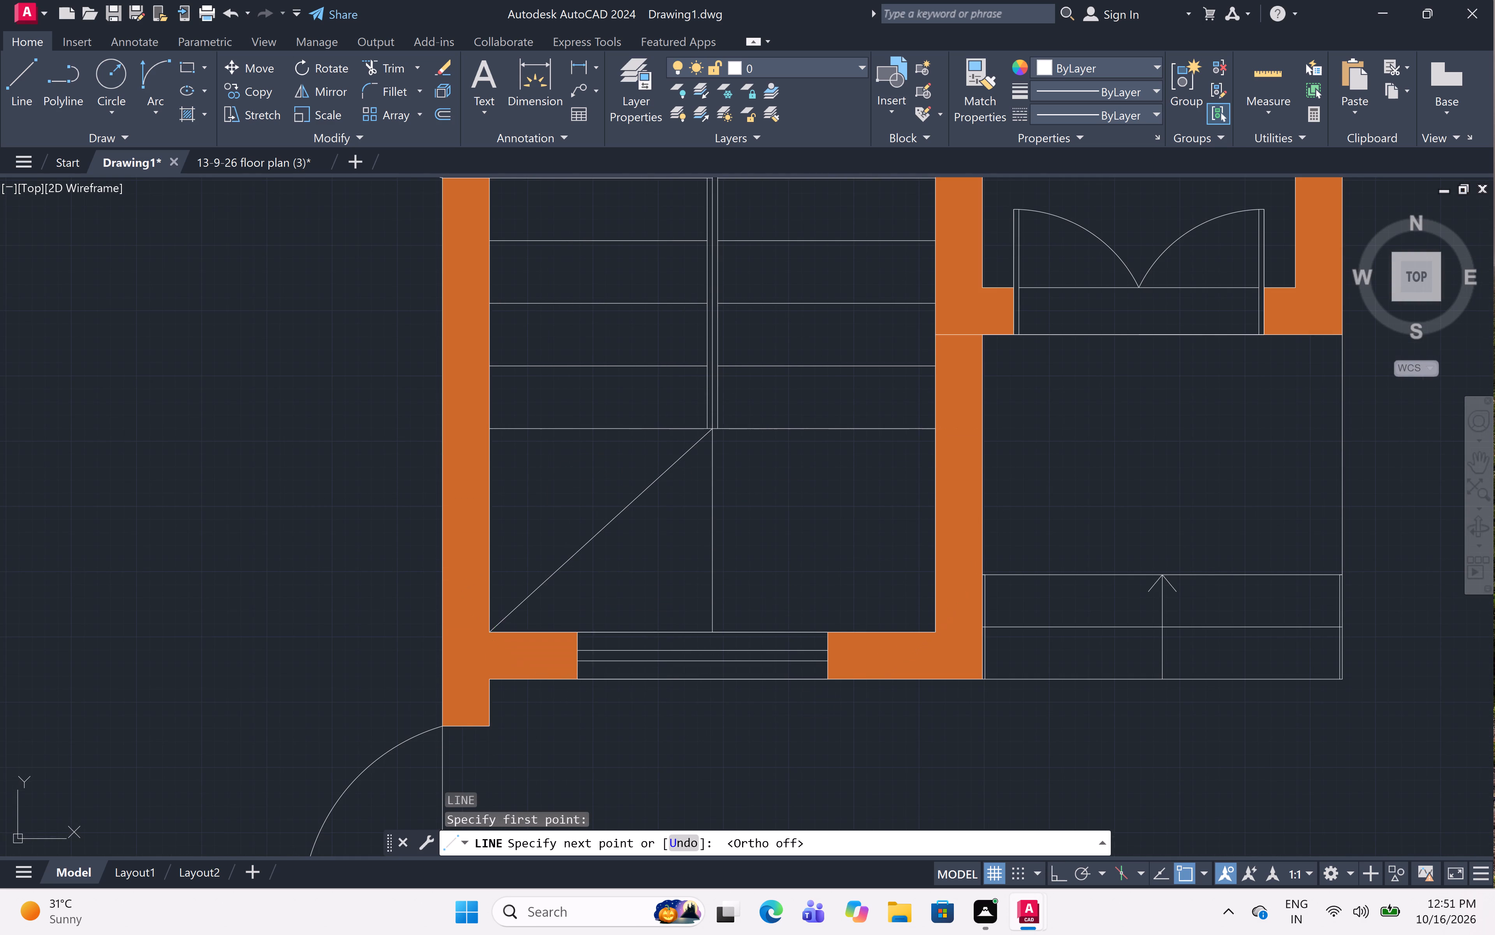
{"action": "key", "text": "space"}
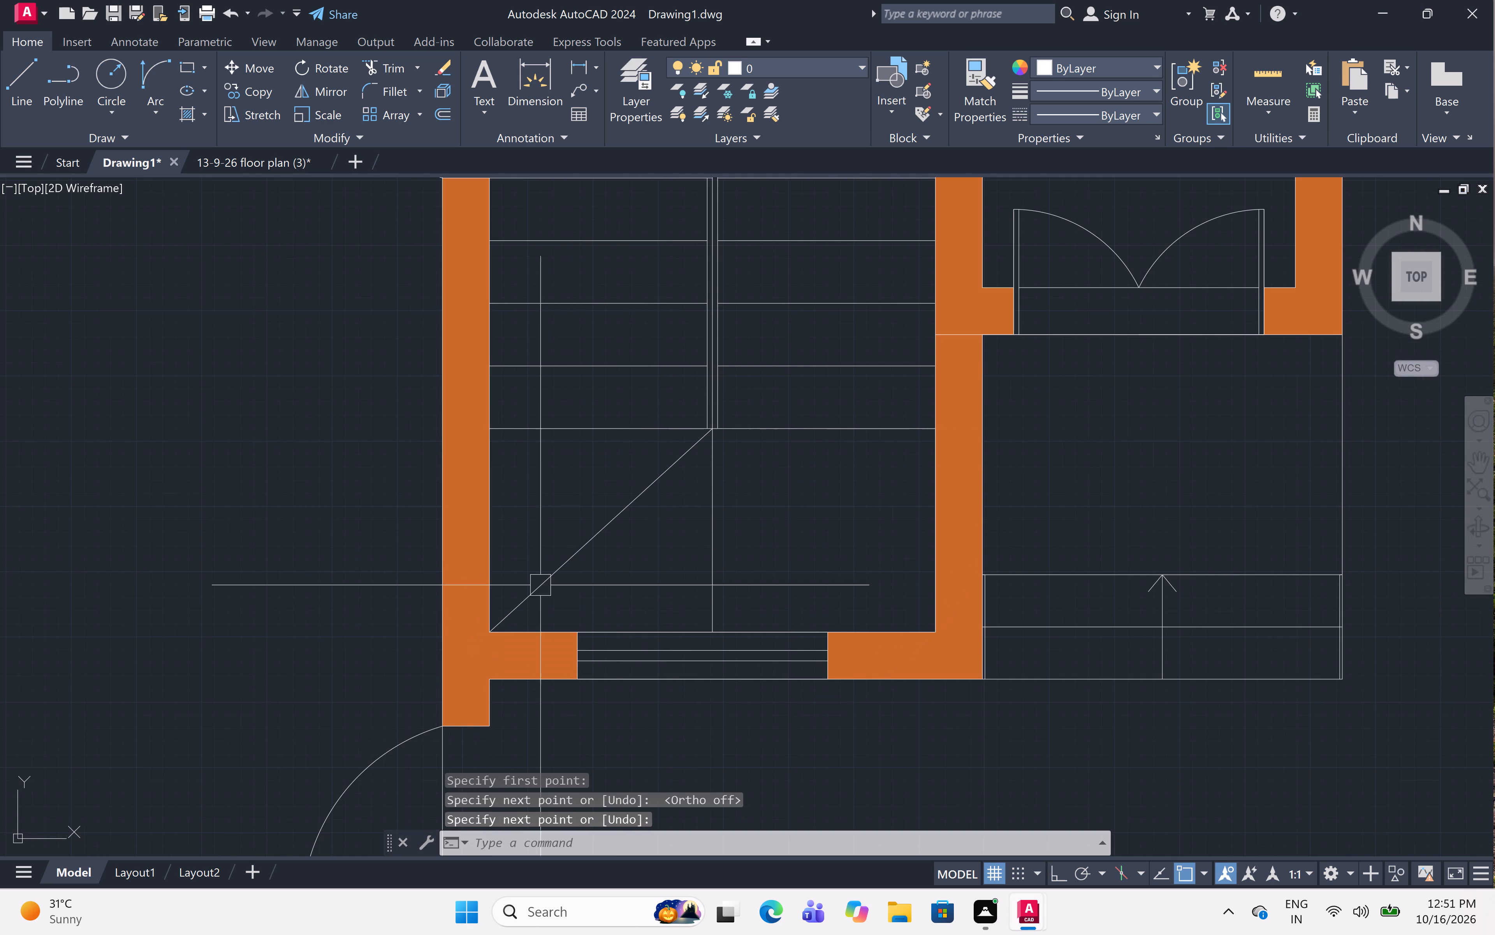
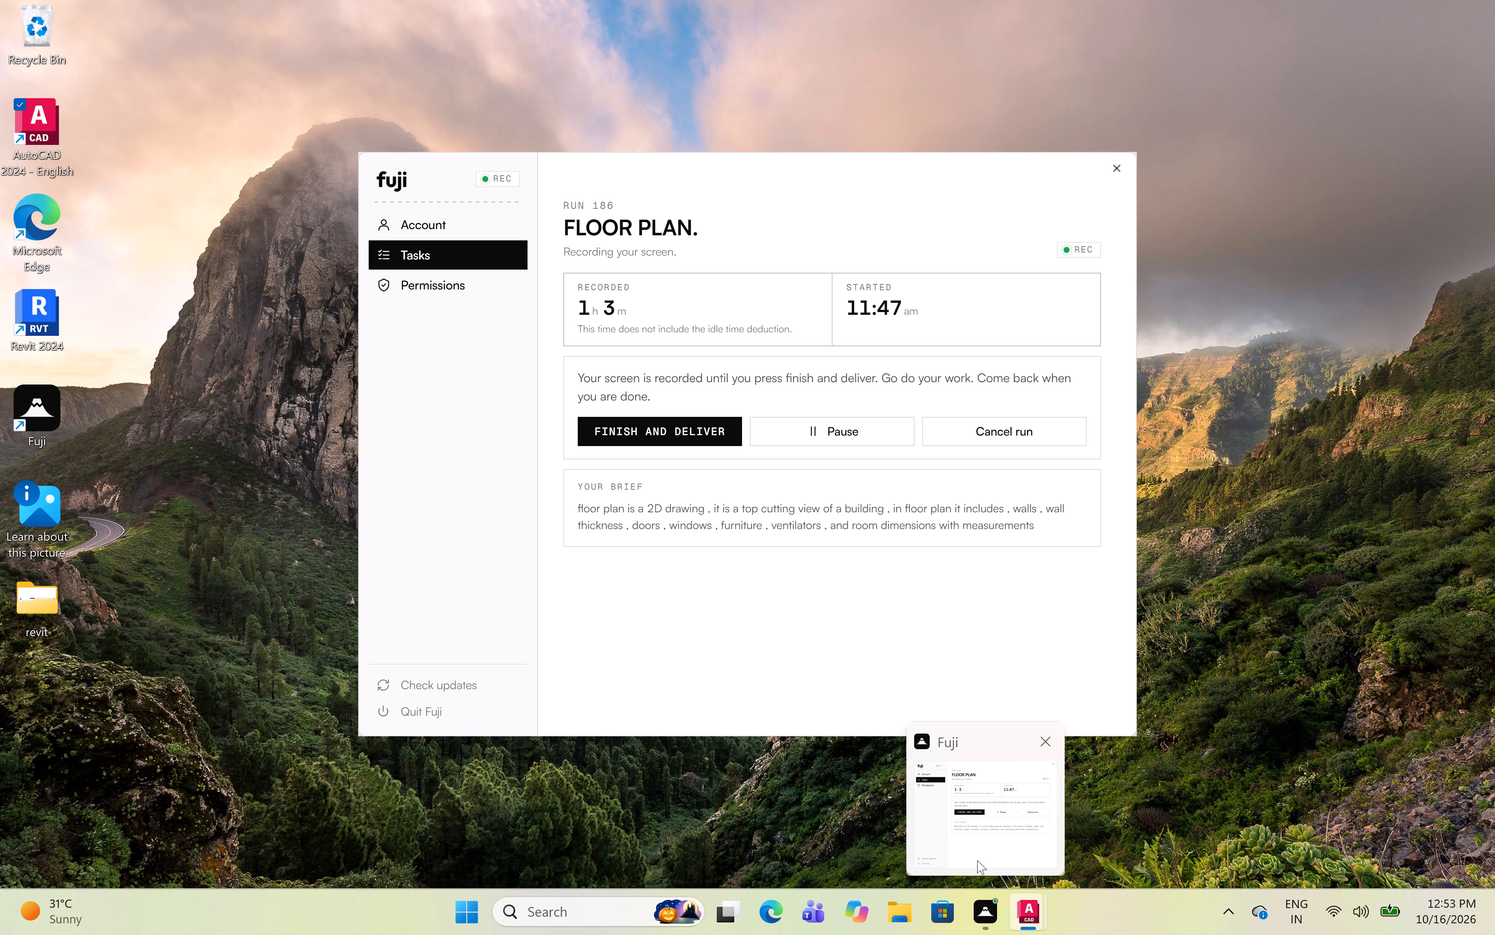
Copy the double-bed symbol from beside the plan into the upper middle bedroom, with its headboard near the top outer wall.
{"action": "scroll", "coordinate": [1117, 685], "scroll_direction": "down", "scroll_amount": 2}
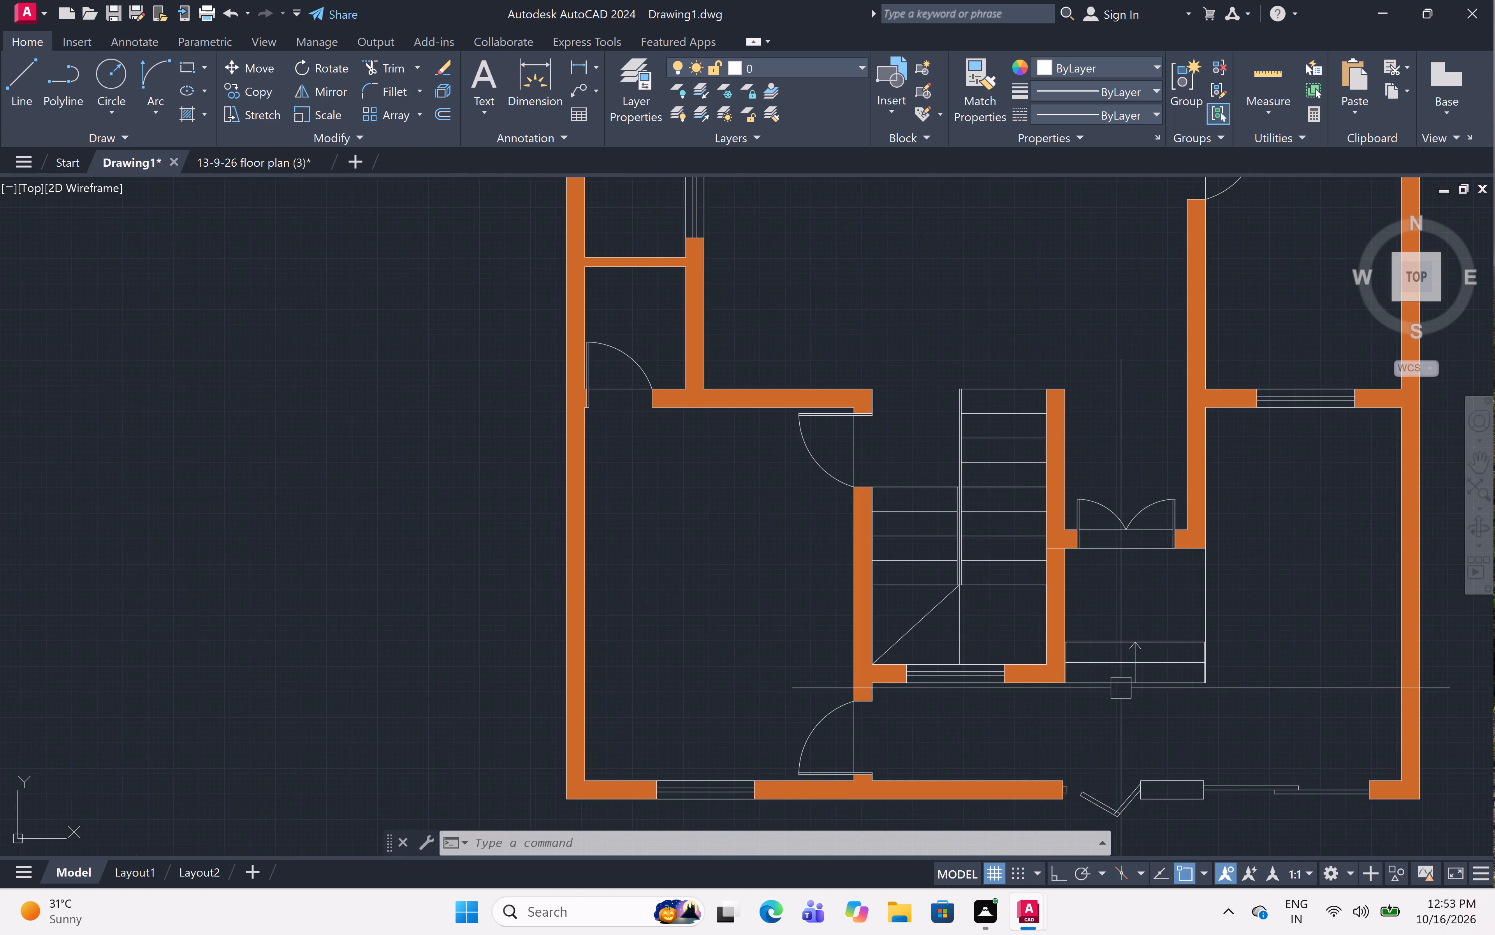
{"action": "scroll", "coordinate": [1122, 688], "scroll_direction": "down", "scroll_amount": 3}
{"action": "middle_click_drag", "start_coordinate": [1155, 680], "coordinate": [1140, 670]}
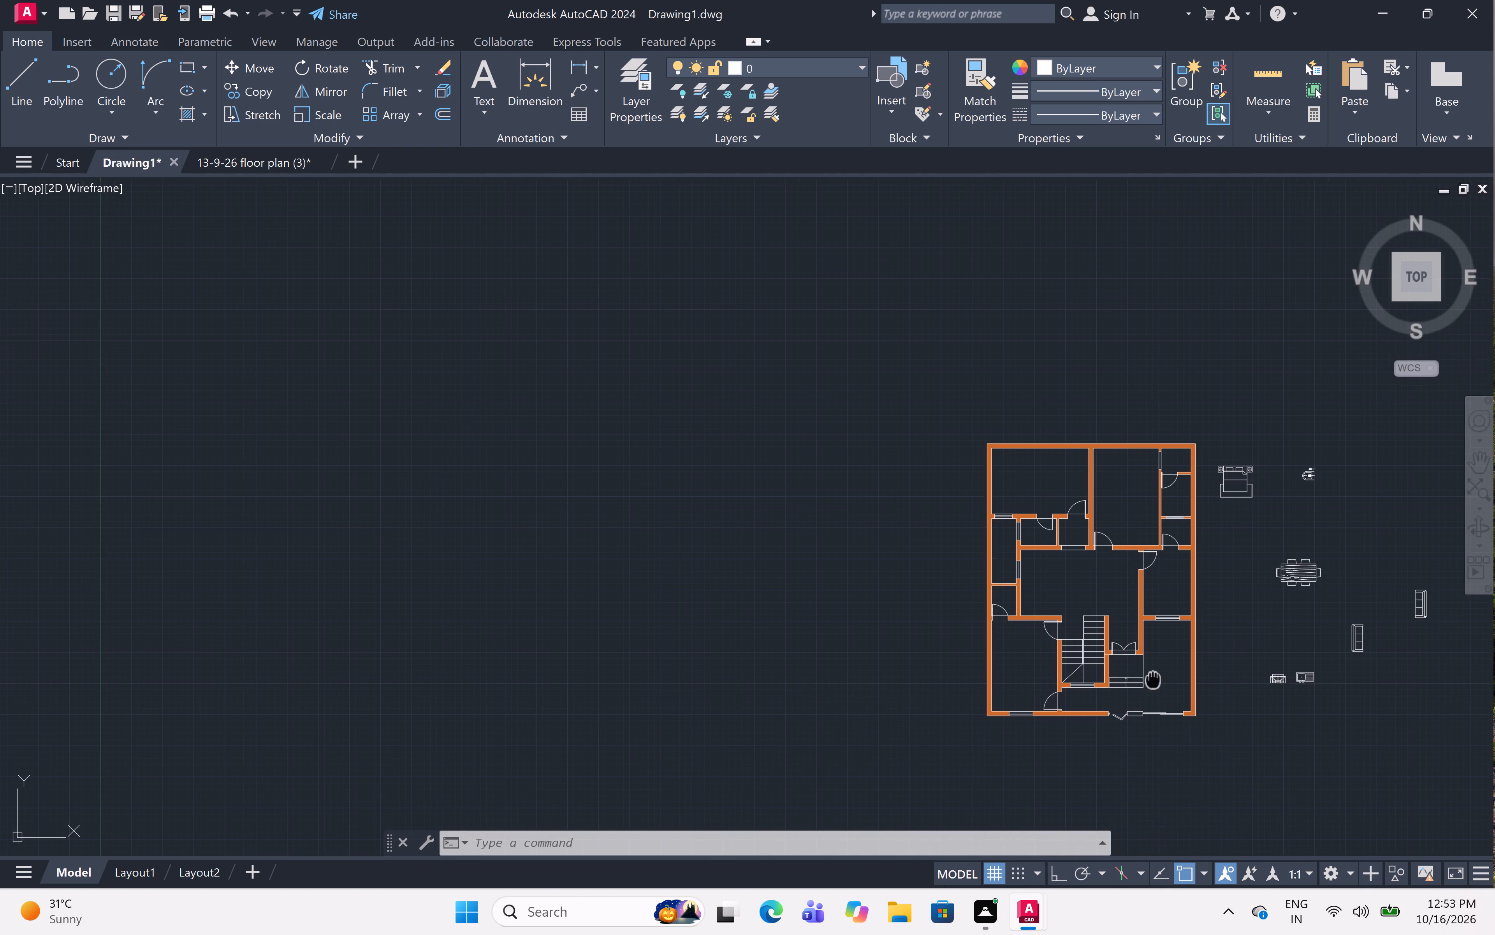
{"action": "middle_click_drag", "start_coordinate": [1140, 670], "coordinate": [984, 670]}
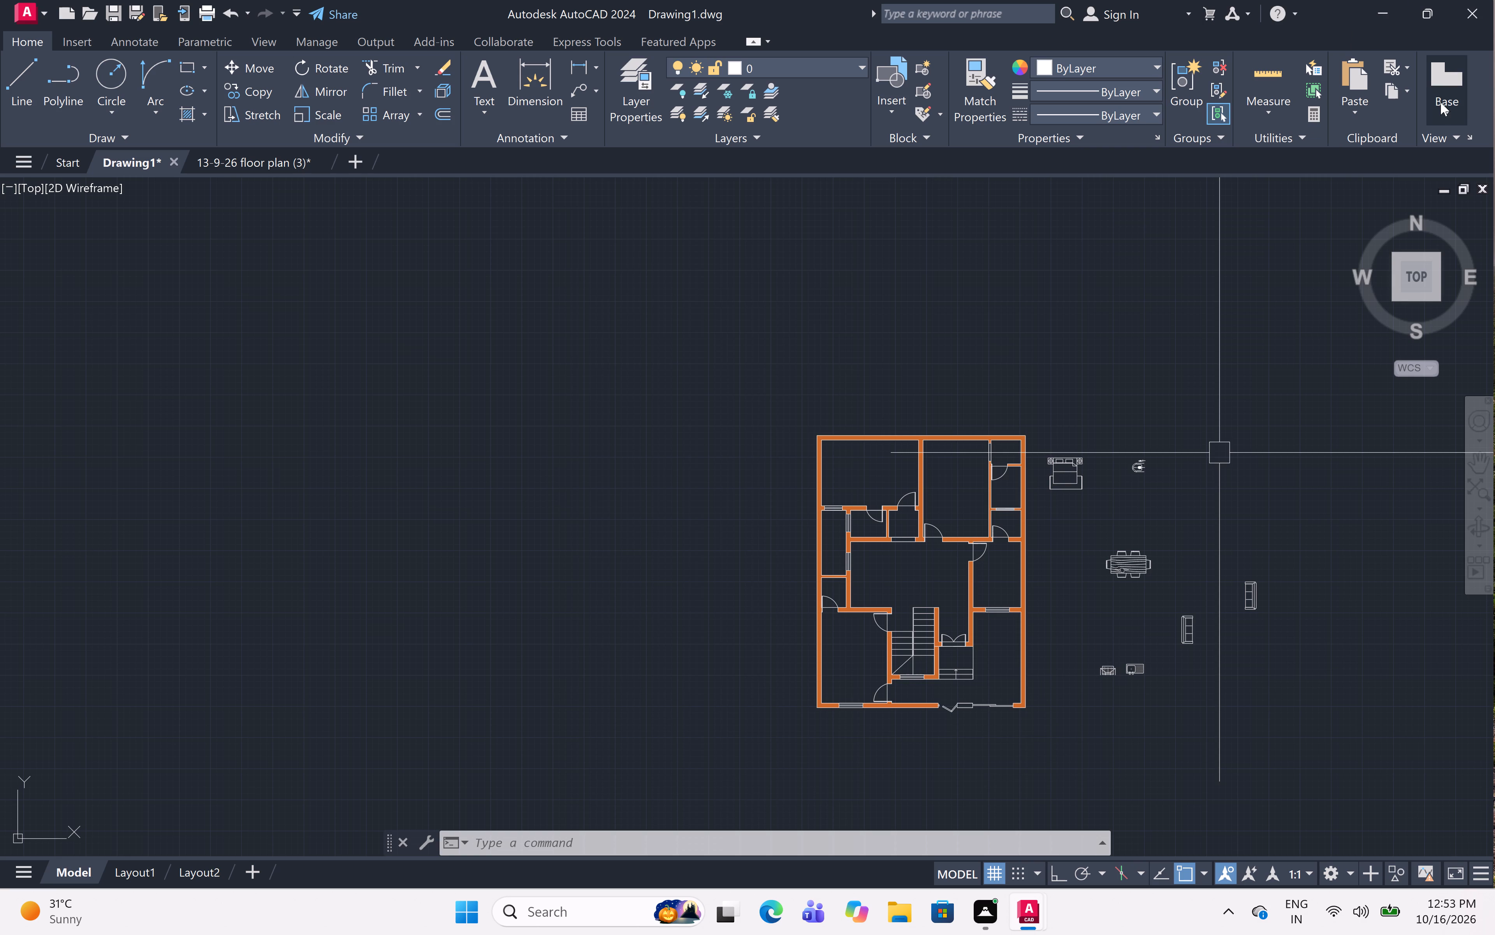
{"action": "key", "text": "Escape"}
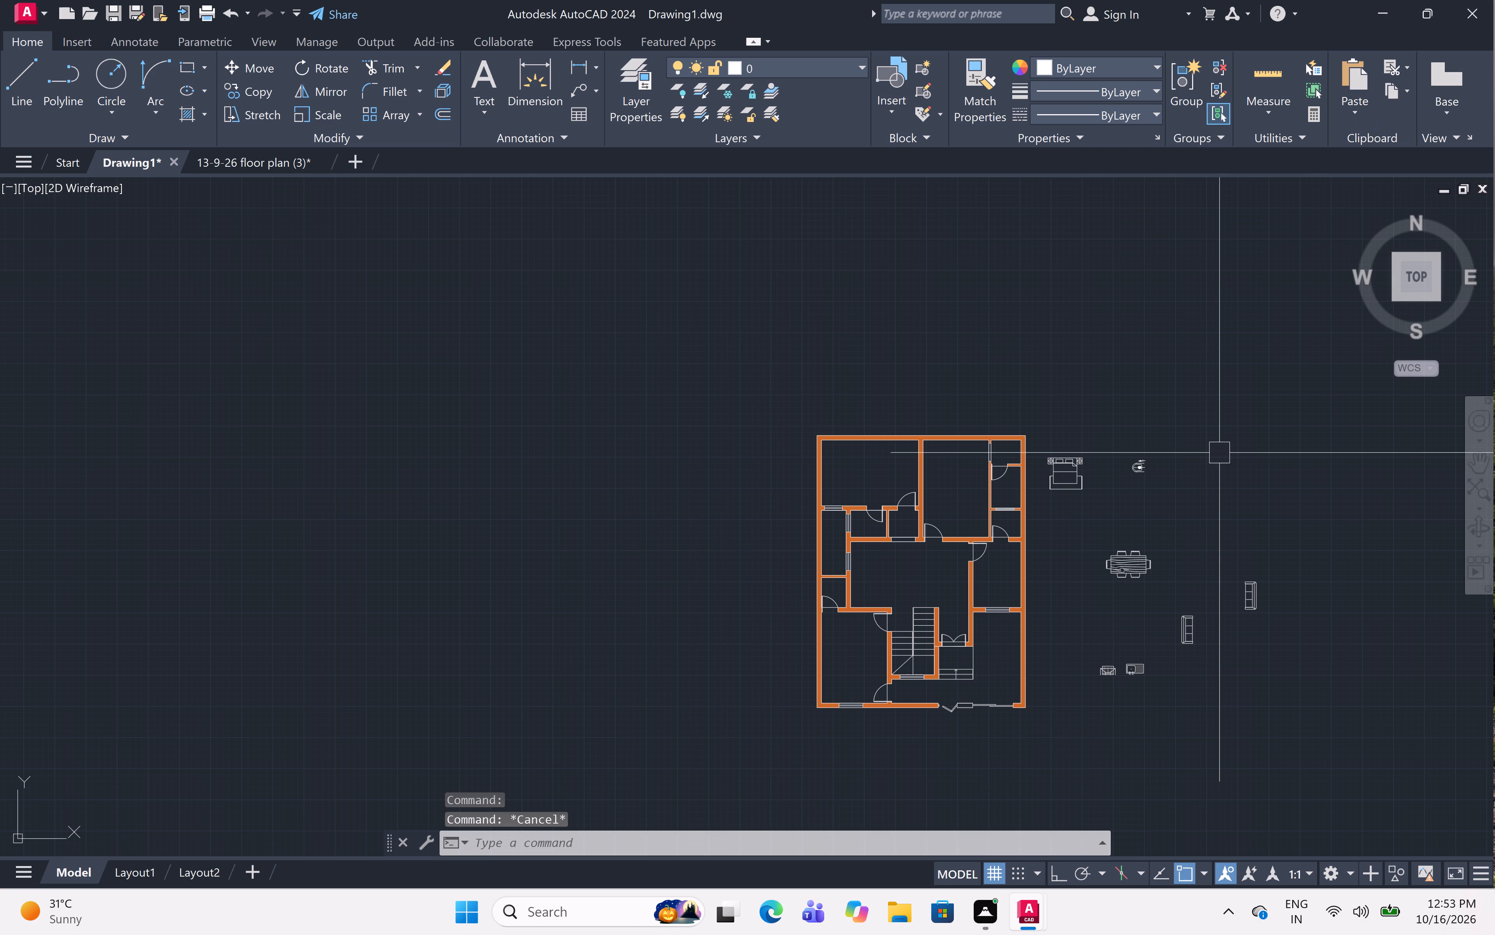
{"action": "scroll", "coordinate": [1101, 377], "scroll_direction": "up", "scroll_amount": 2}
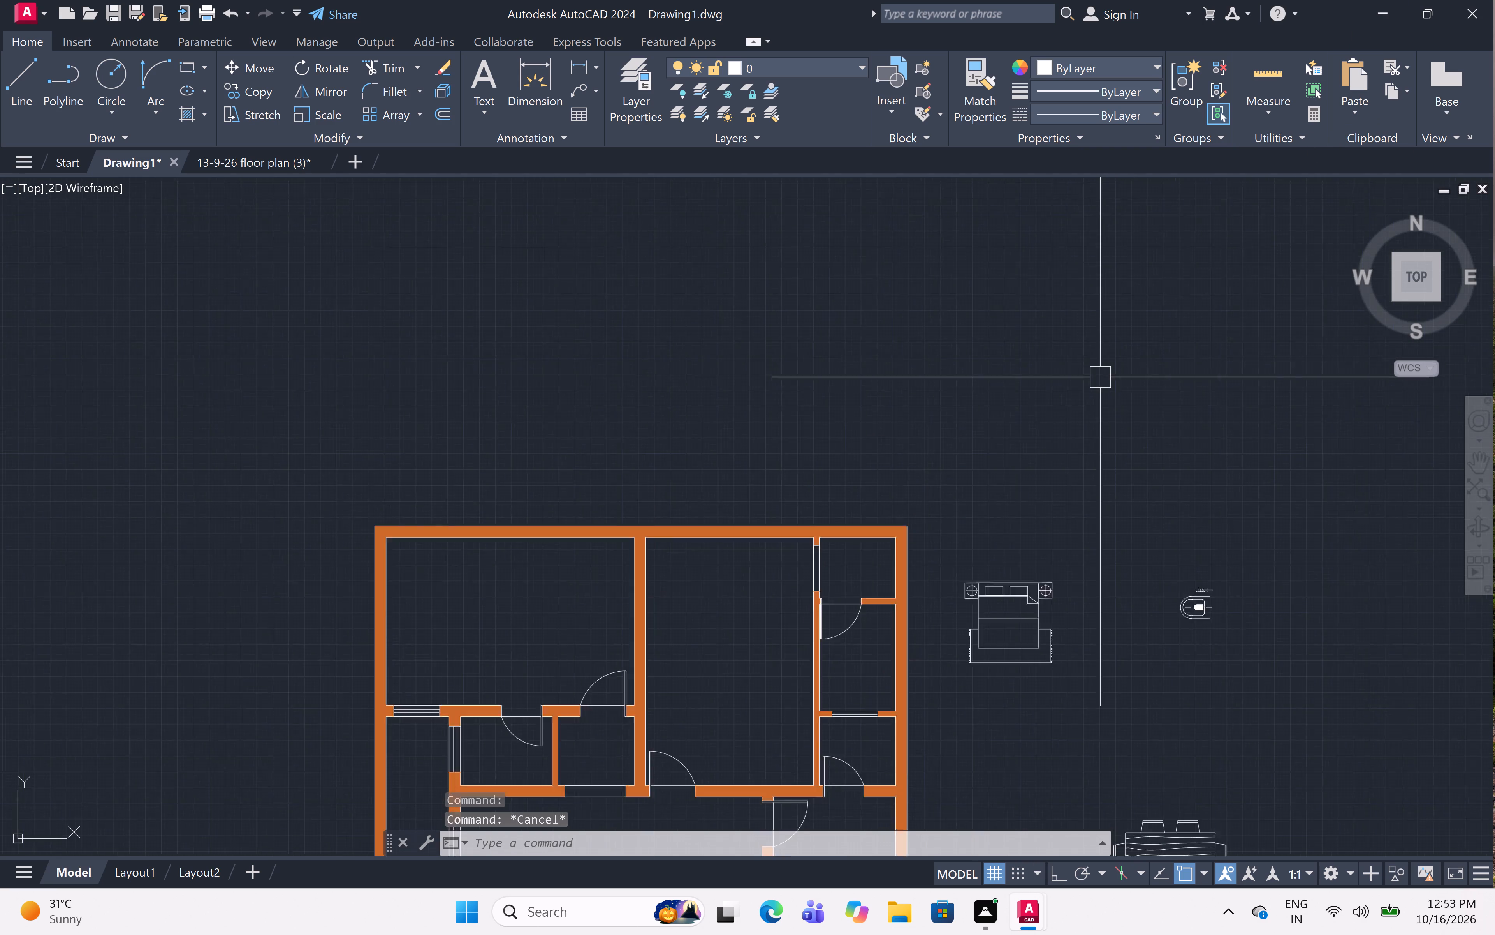
{"action": "scroll", "coordinate": [1100, 377], "scroll_direction": "up", "scroll_amount": 1}
{"action": "scroll", "coordinate": [1083, 378], "scroll_direction": "down", "scroll_amount": 3}
{"action": "scroll", "coordinate": [1067, 470], "scroll_direction": "up", "scroll_amount": 1}
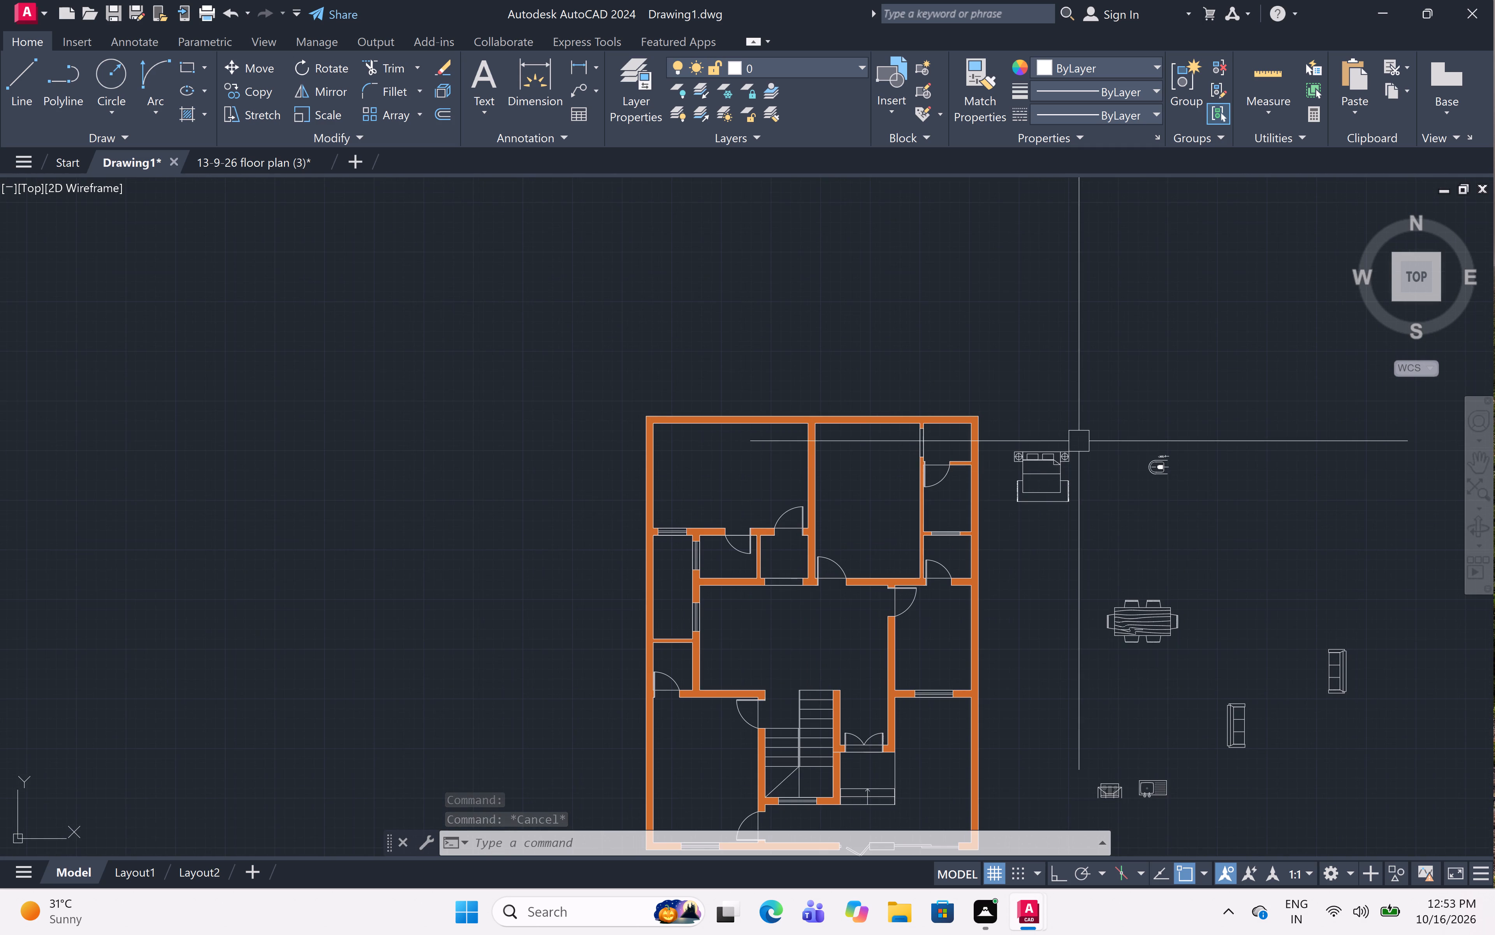
{"action": "left_click", "coordinate": [1083, 436]}
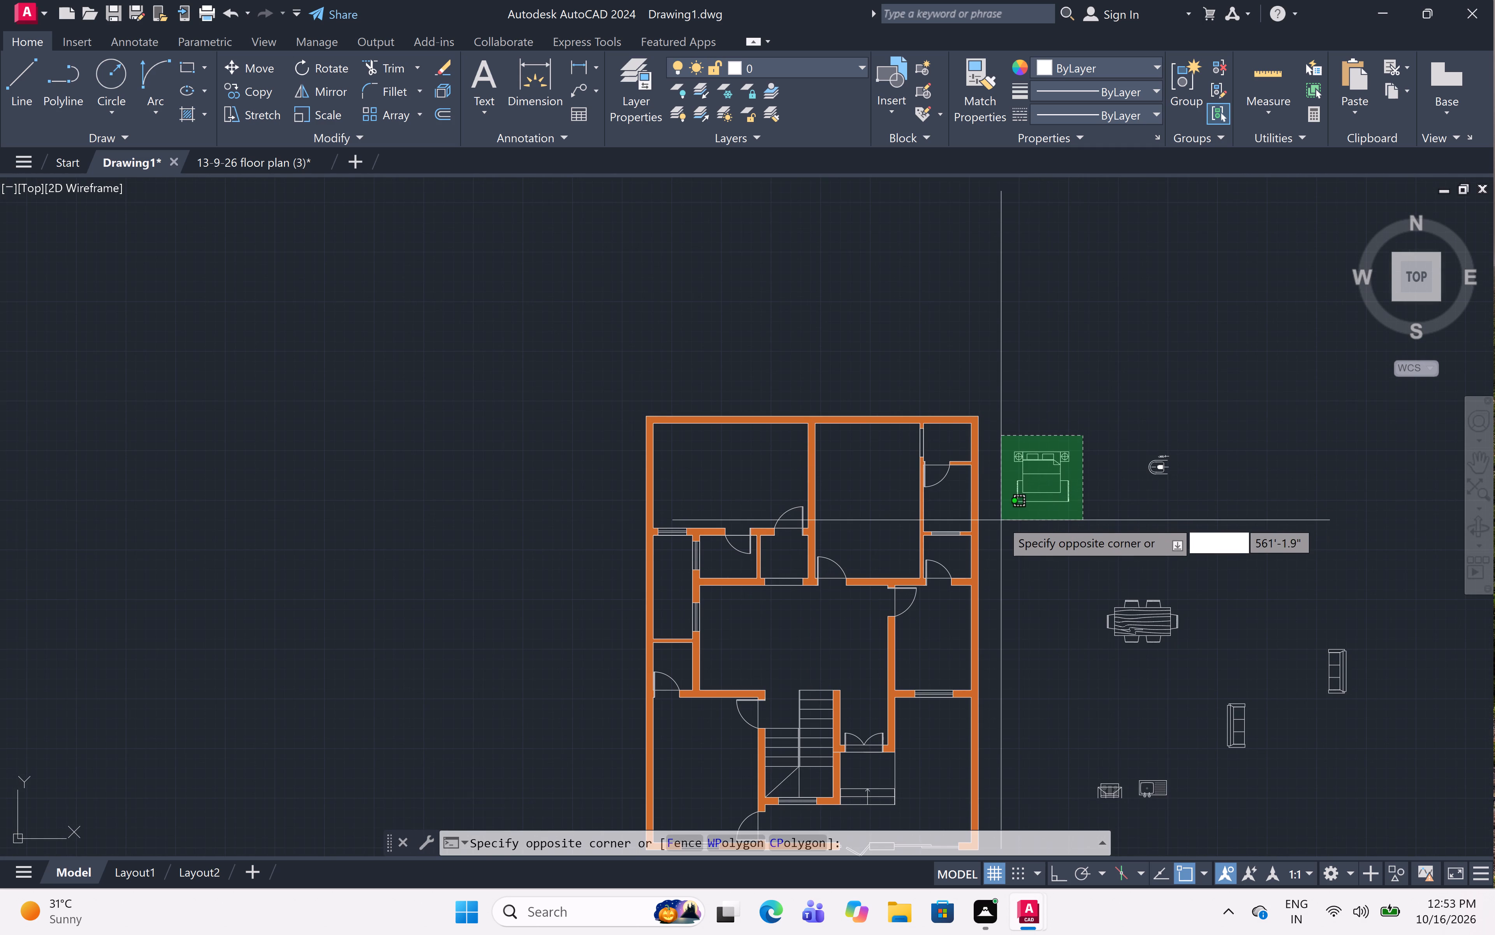
{"action": "left_click", "coordinate": [999, 520]}
{"action": "type", "text": "co"}
{"action": "key", "text": "space"}
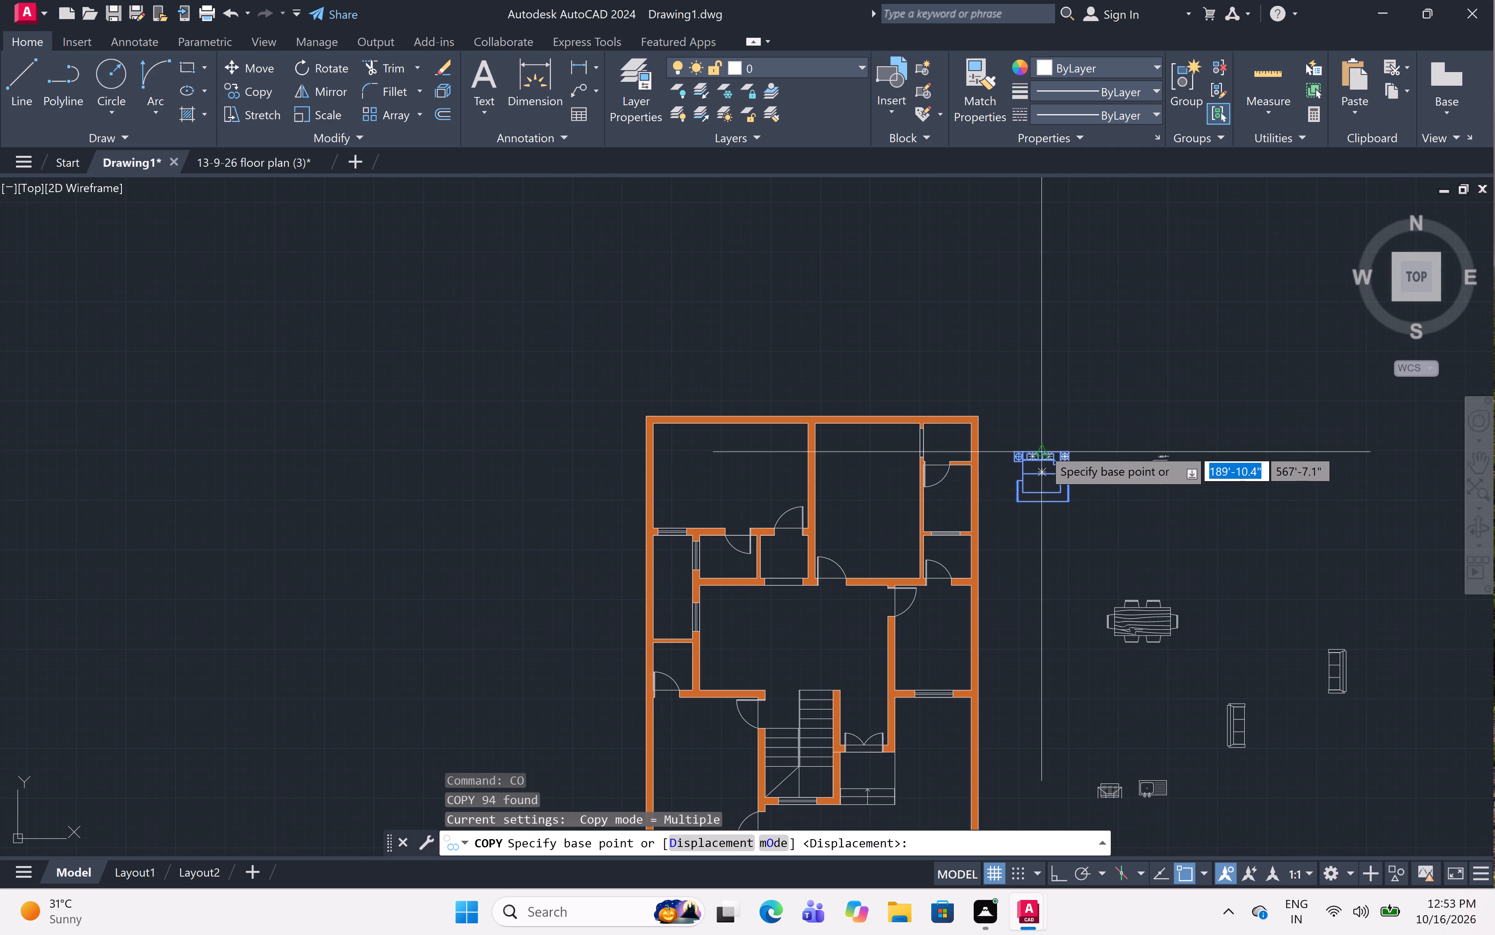
{"action": "left_click", "coordinate": [1043, 463]}
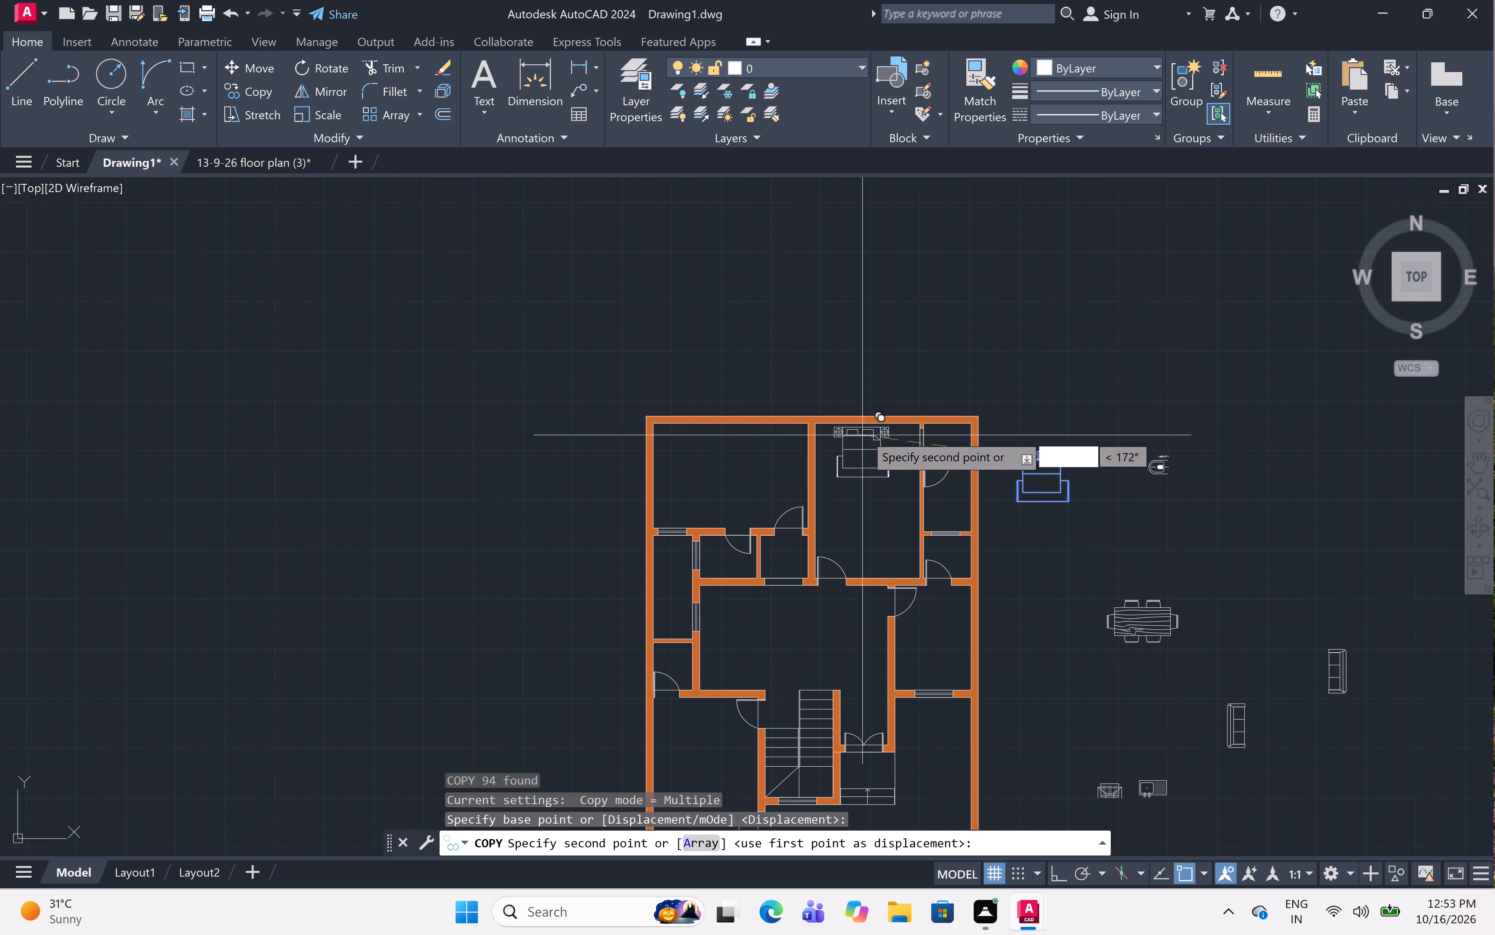
{"action": "scroll", "coordinate": [864, 444], "scroll_direction": "up", "scroll_amount": 3}
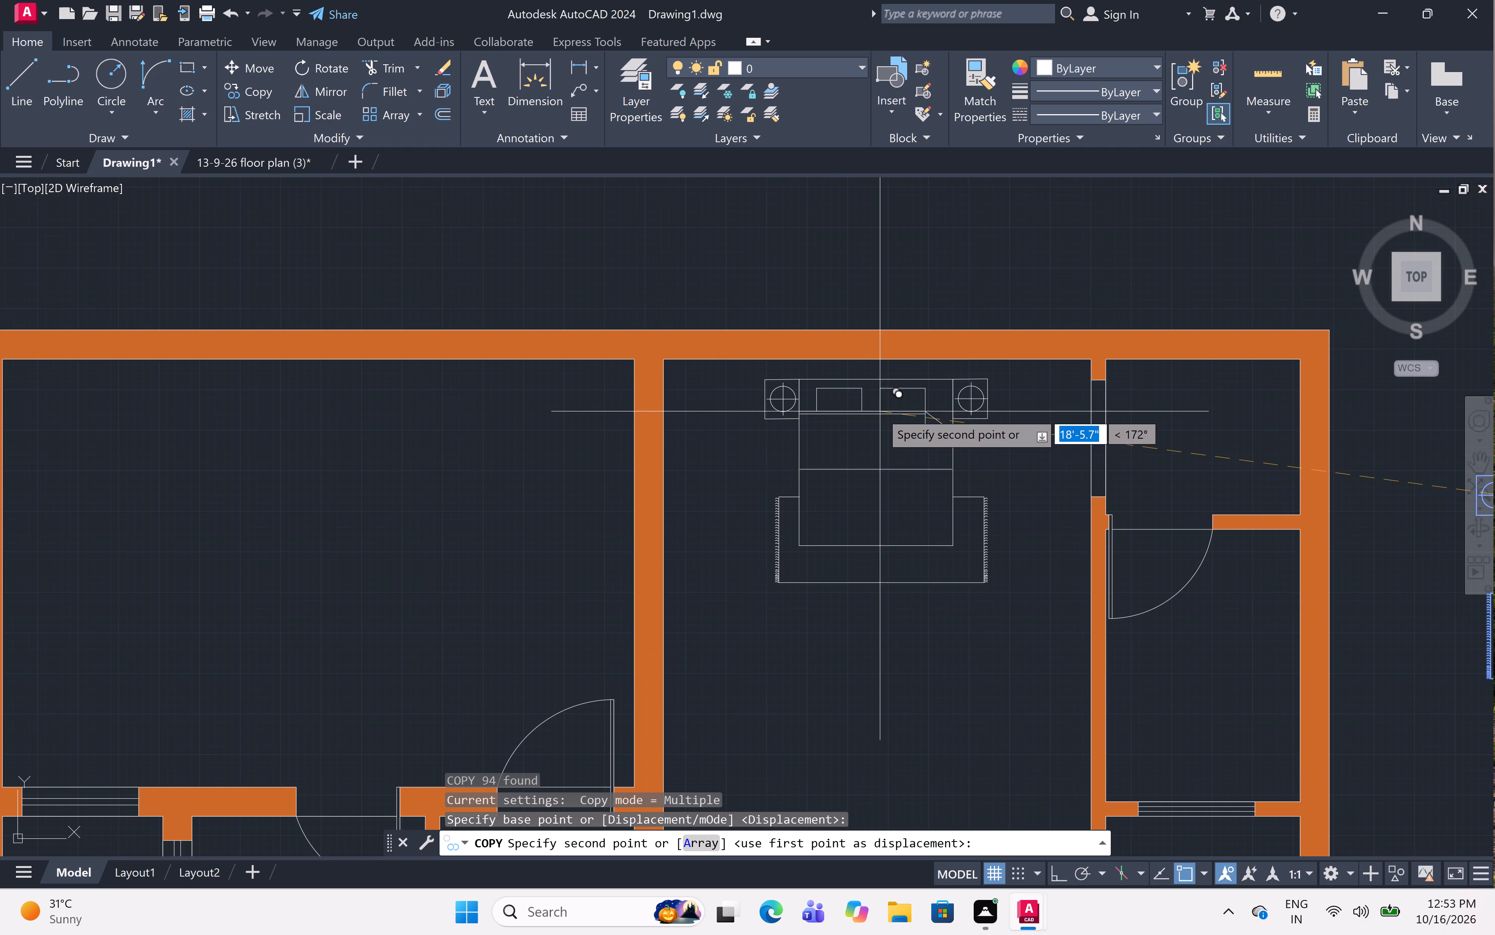
{"action": "left_click", "coordinate": [888, 401]}
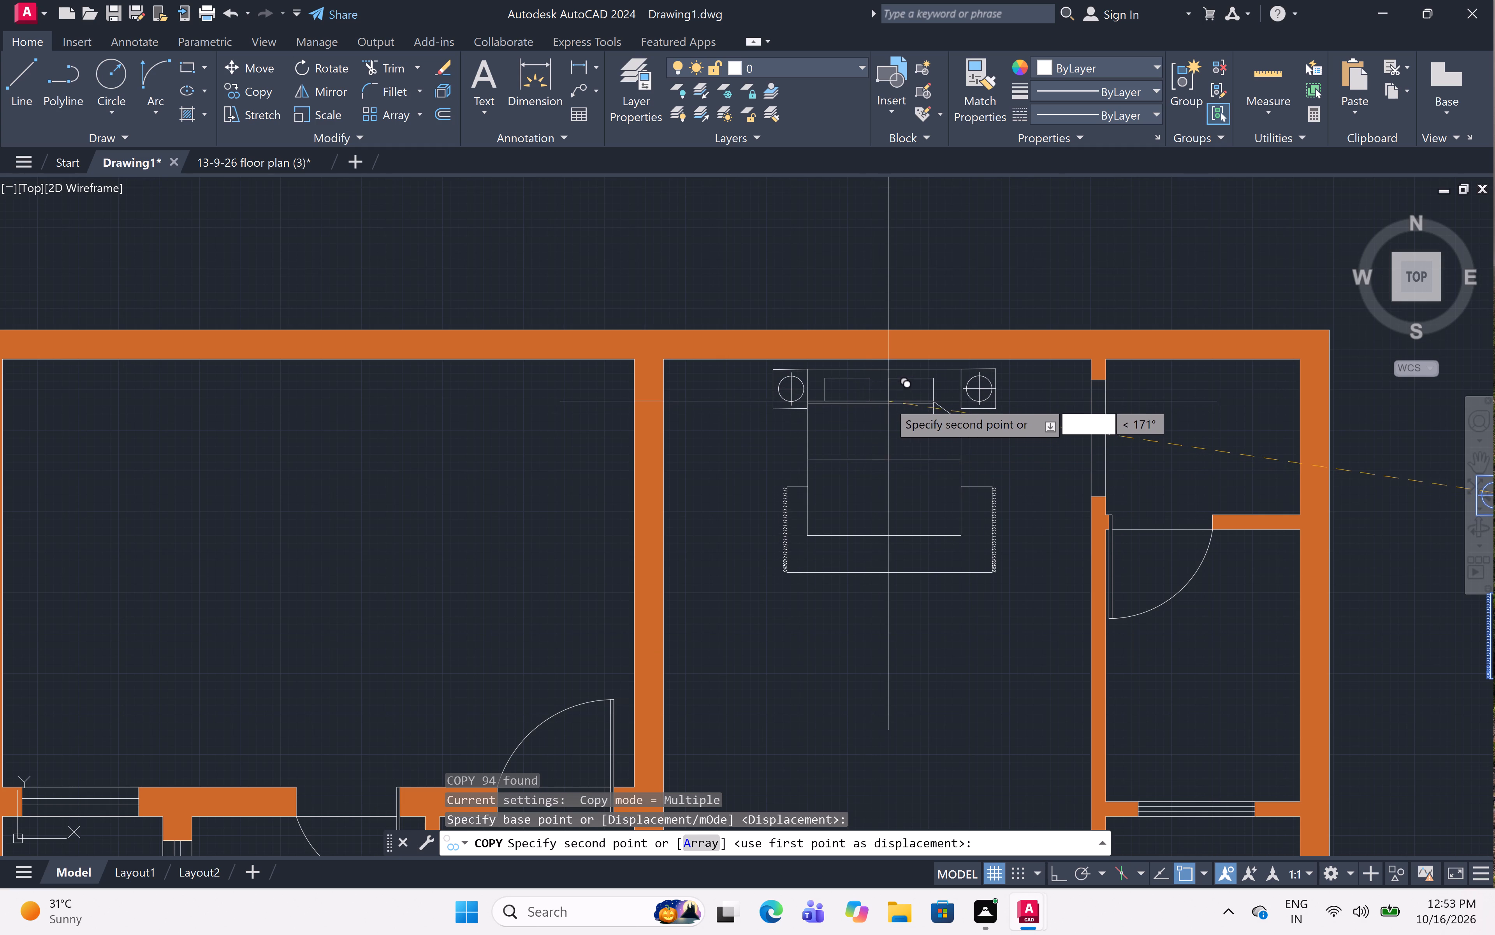
{"action": "scroll", "coordinate": [867, 480], "scroll_direction": "down", "scroll_amount": 6}
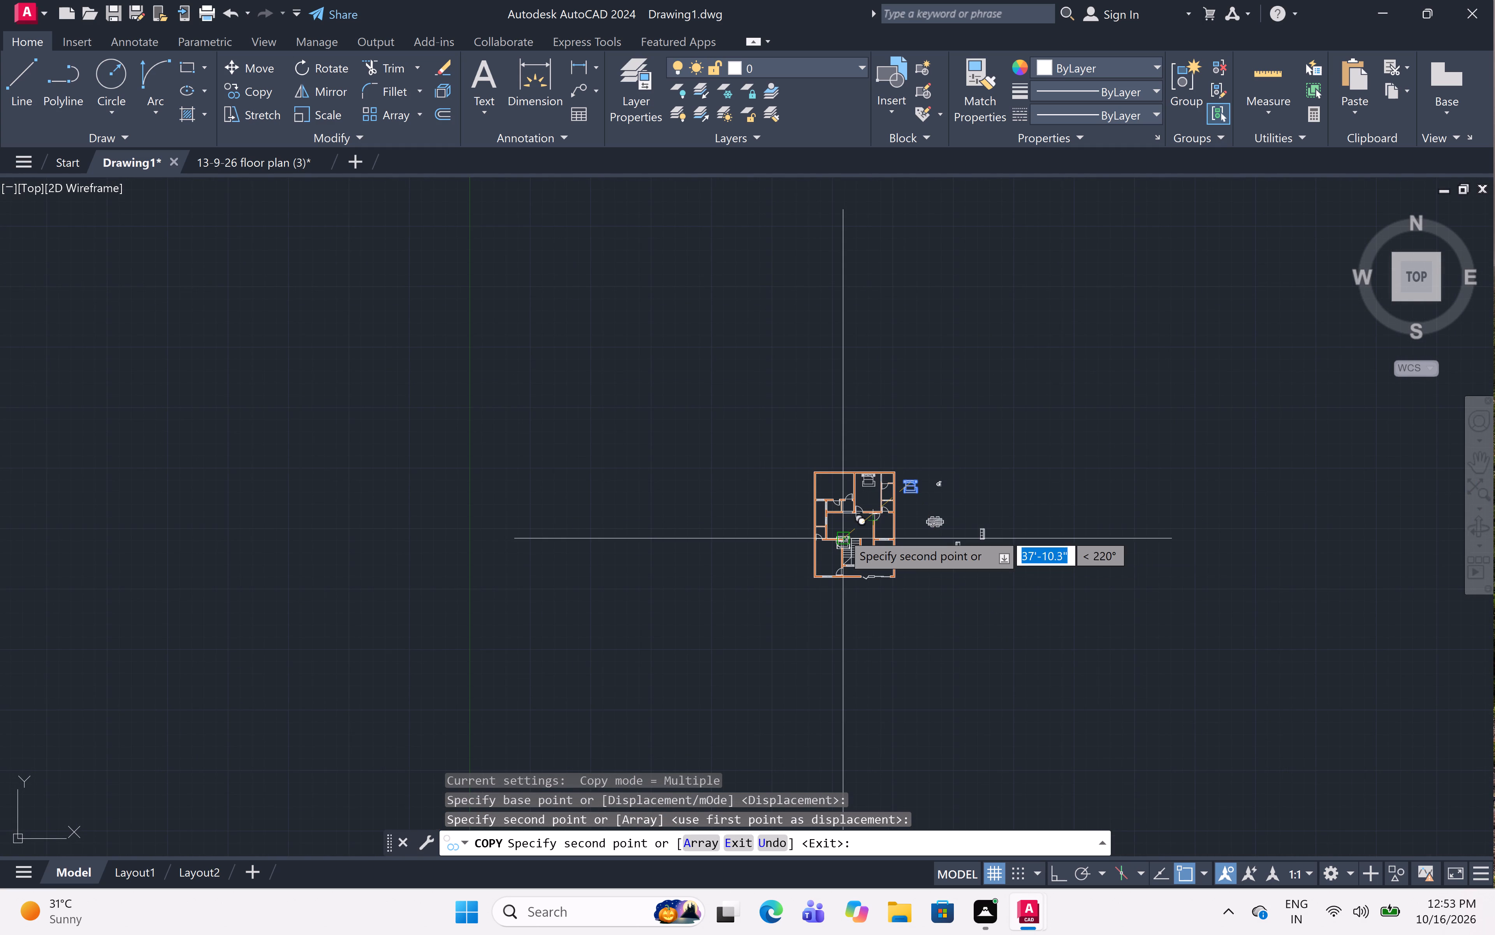
{"action": "key", "text": "Escape"}
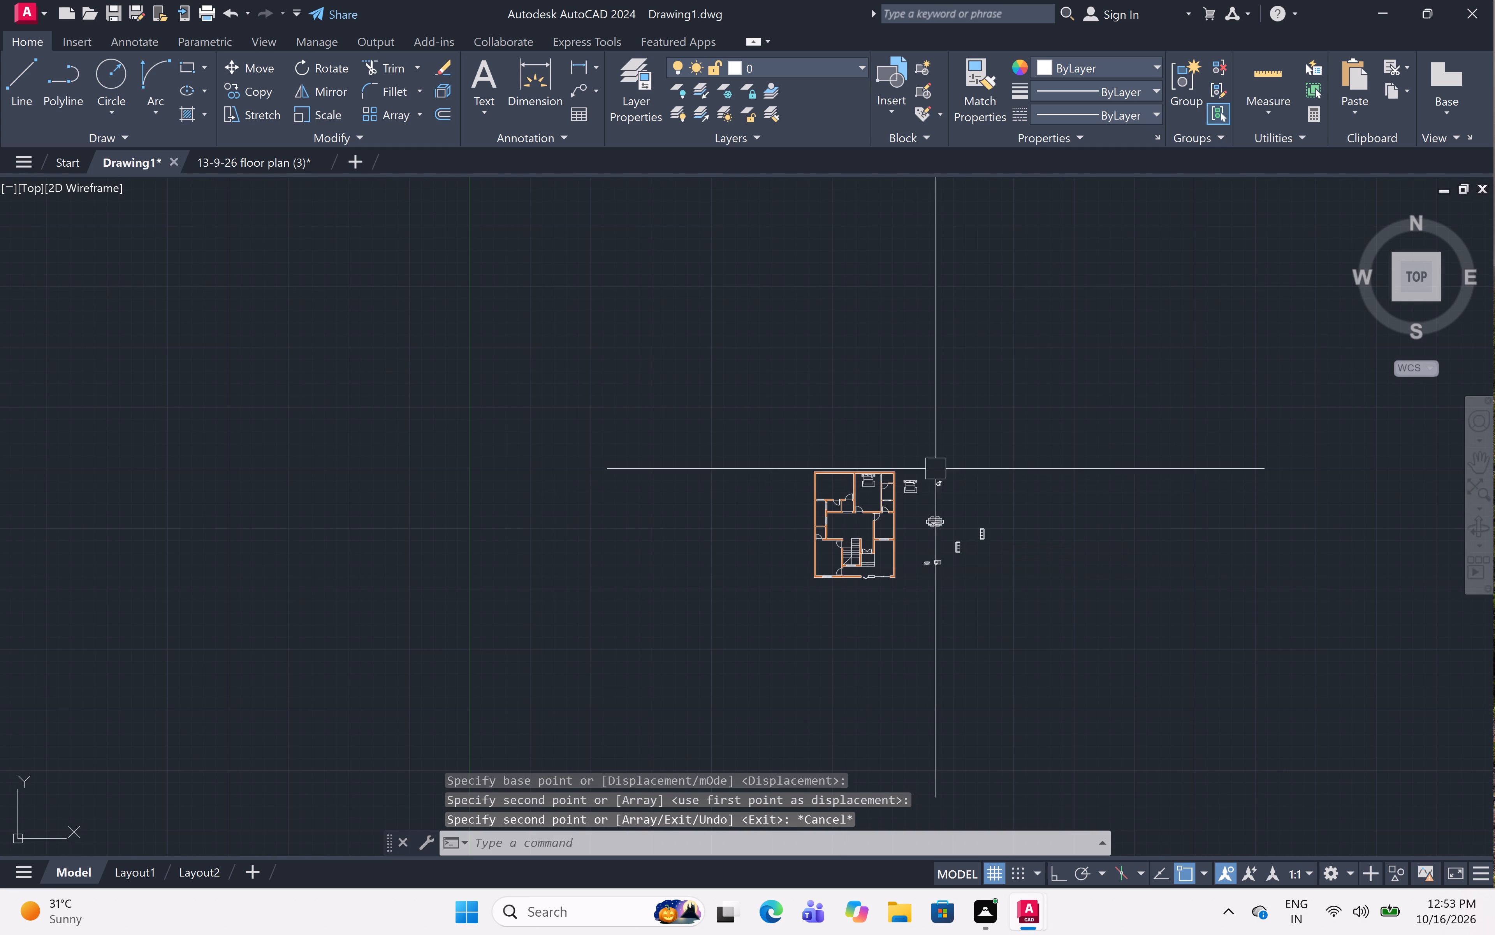
Rotate the original bed symbol beside the plan 90° counterclockwise about its centre, with Ortho on.
{"action": "scroll", "coordinate": [936, 469], "scroll_direction": "up", "scroll_amount": 5}
{"action": "scroll", "coordinate": [781, 551], "scroll_direction": "down", "scroll_amount": 3}
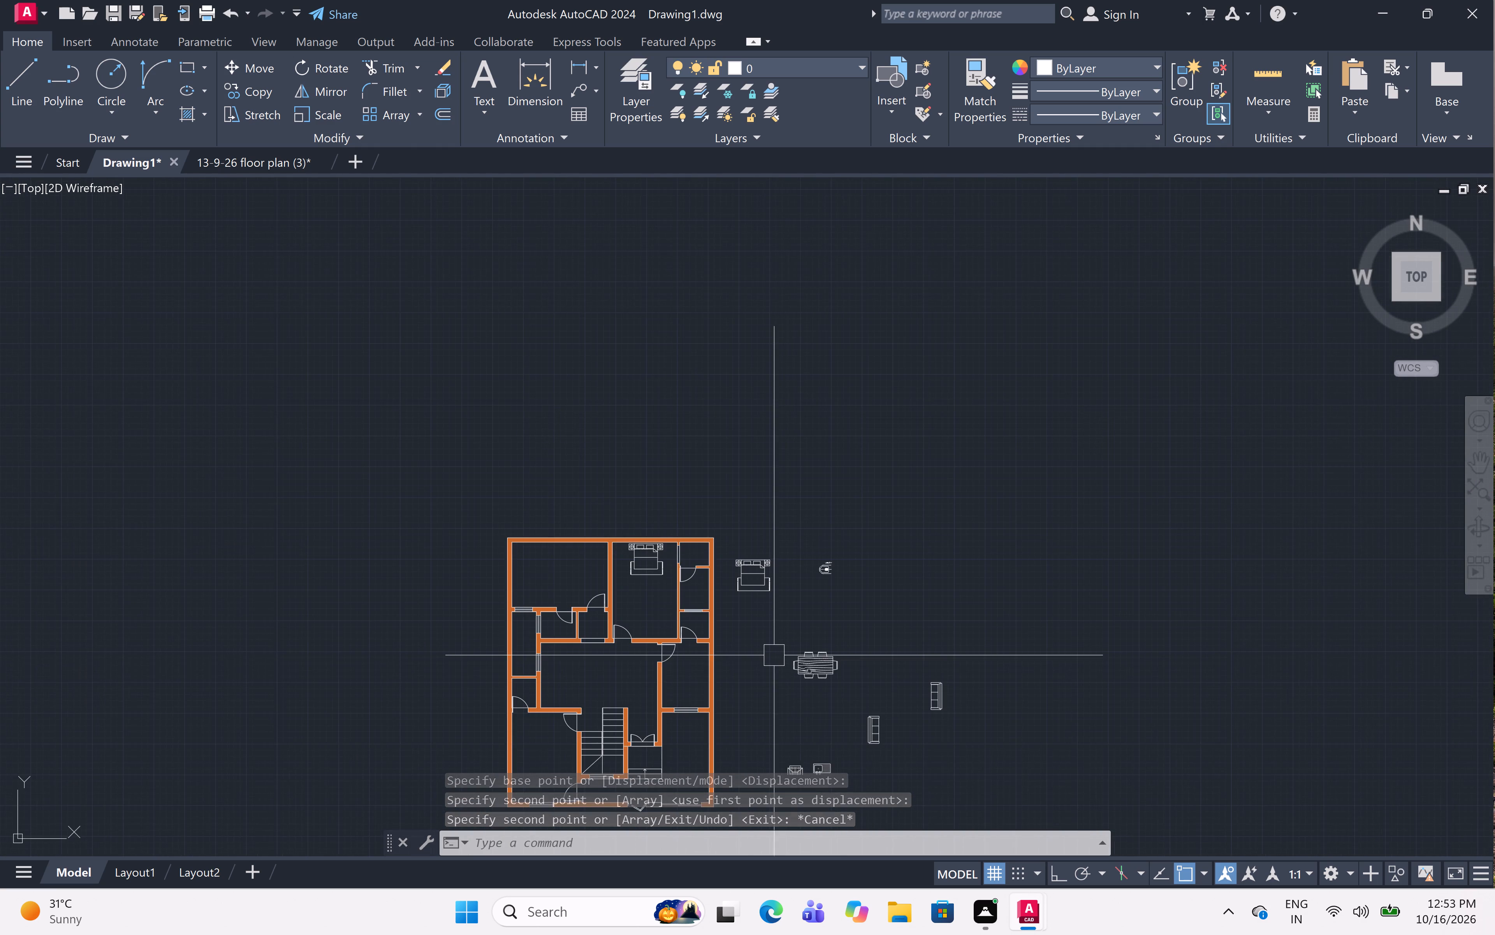
{"action": "middle_click_drag", "start_coordinate": [774, 656], "coordinate": [859, 532]}
{"action": "scroll", "coordinate": [852, 486], "scroll_direction": "up", "scroll_amount": 2}
{"action": "left_click", "coordinate": [908, 286]}
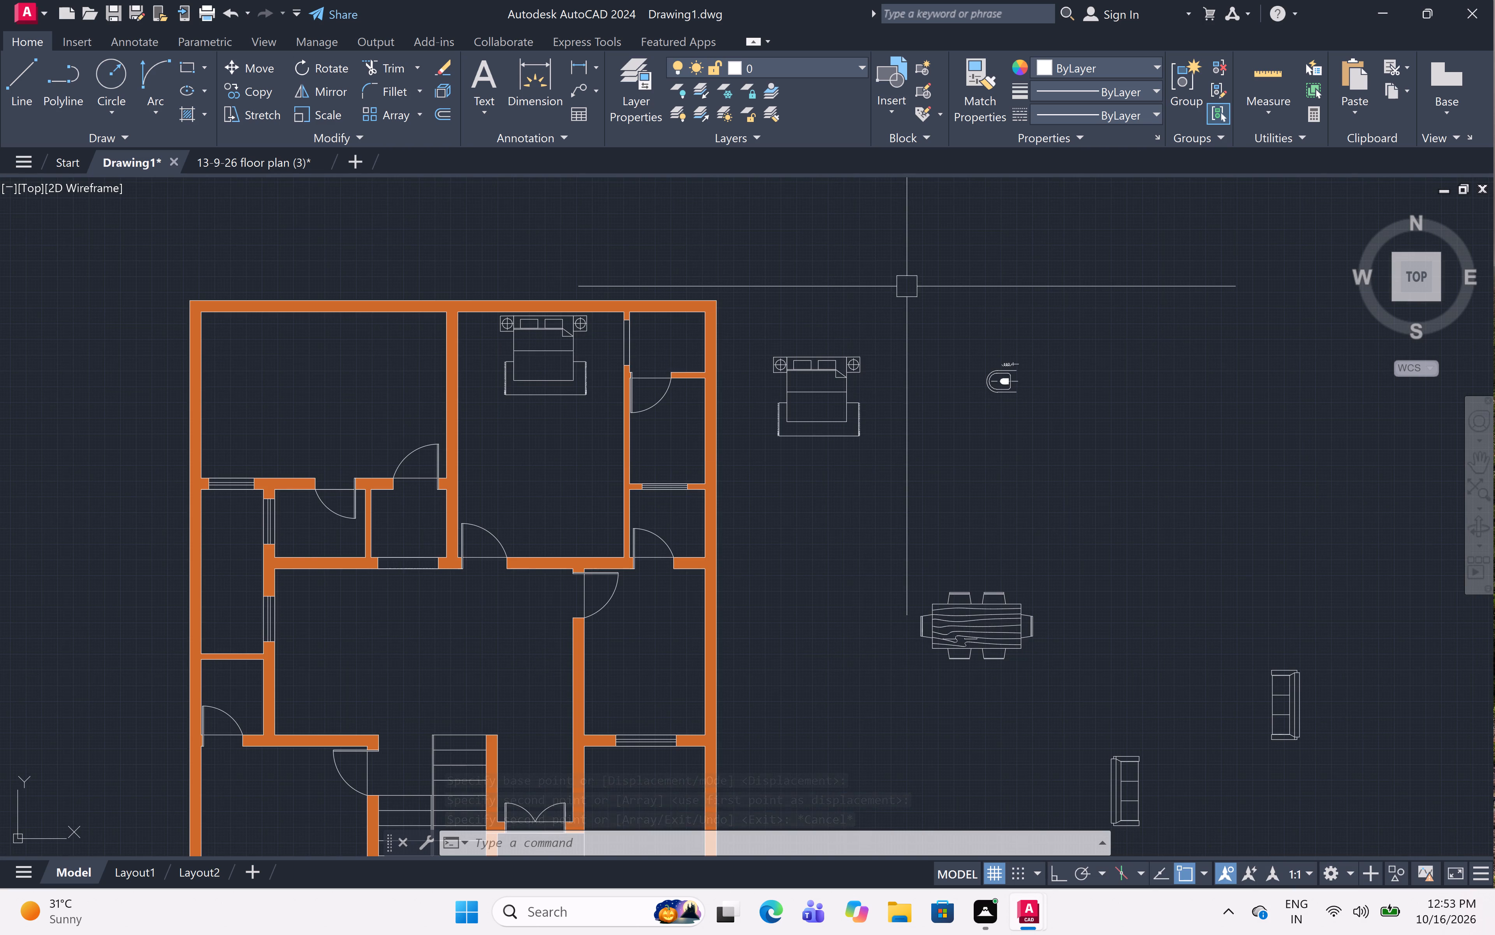
{"action": "left_click", "coordinate": [751, 497]}
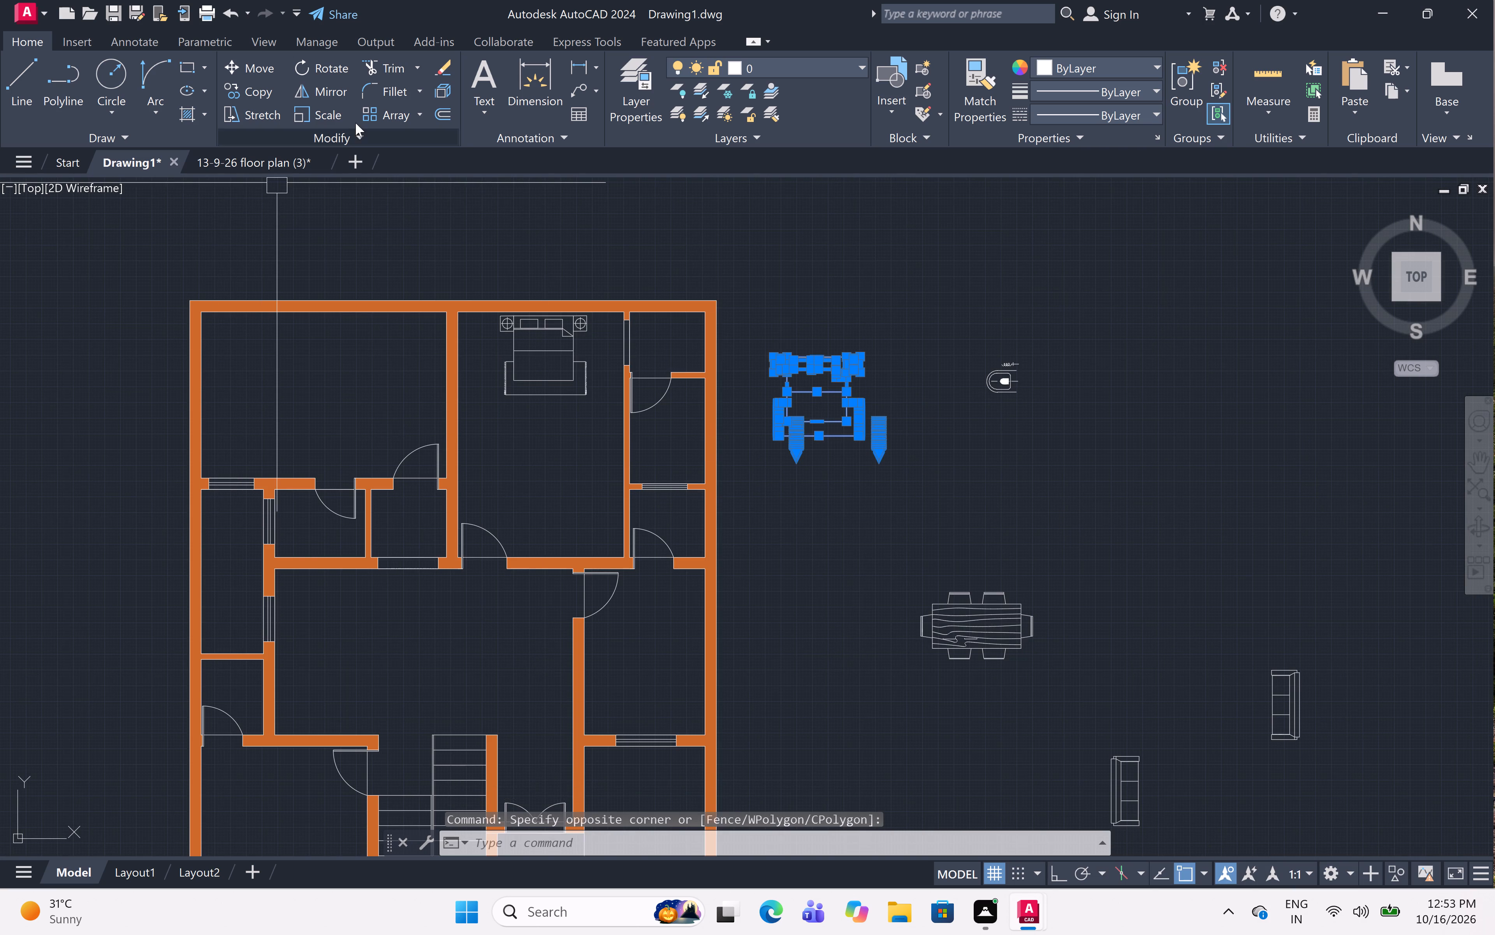
{"action": "left_click", "coordinate": [335, 67]}
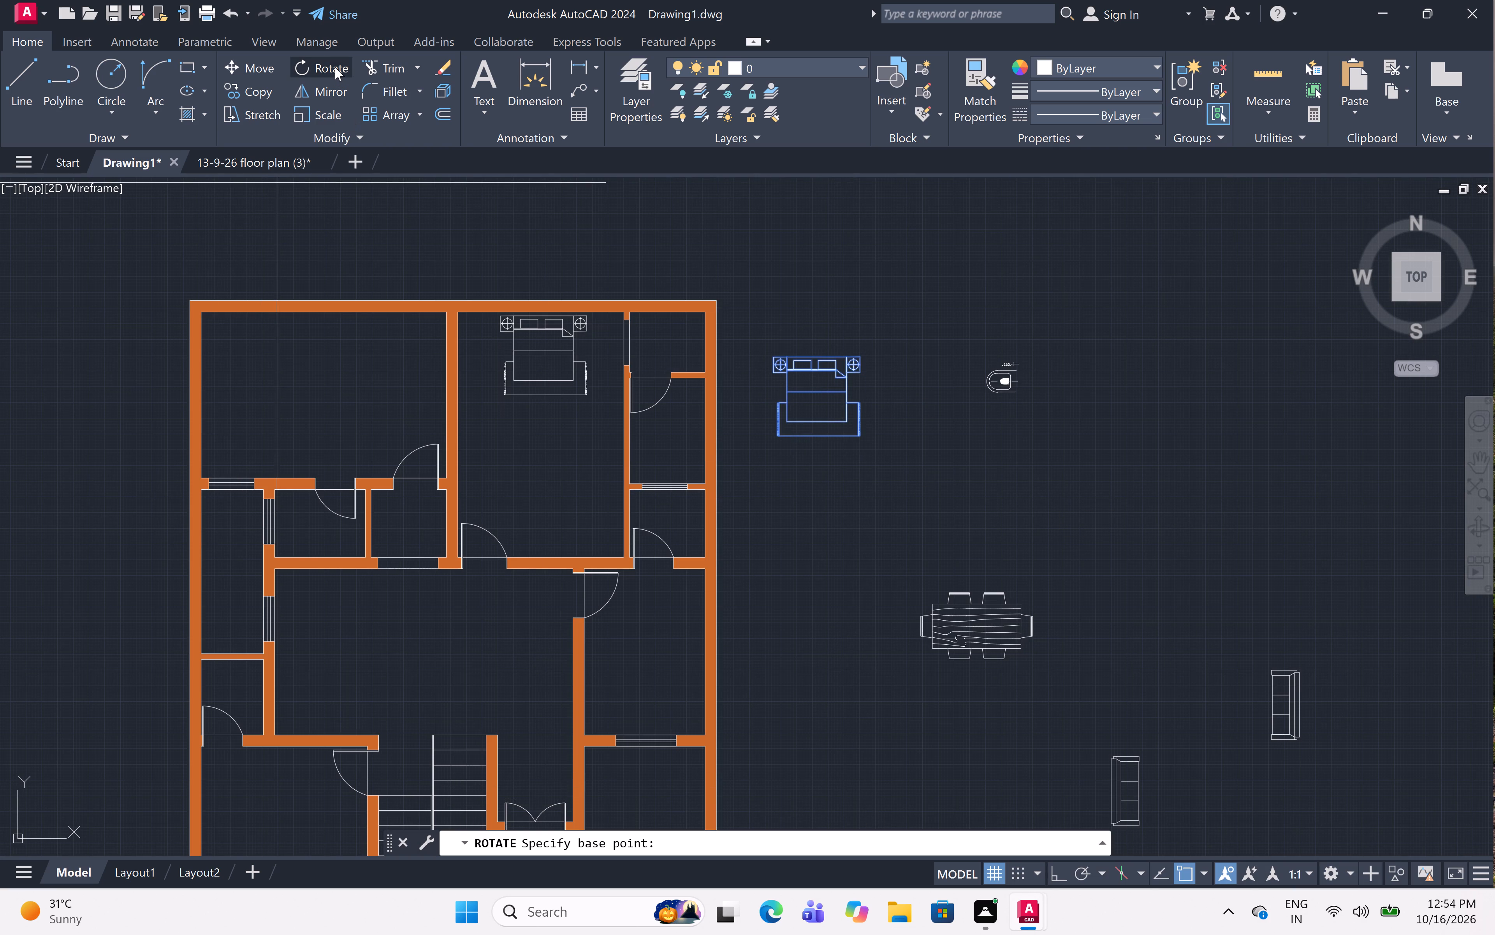
{"action": "key", "text": "F8"}
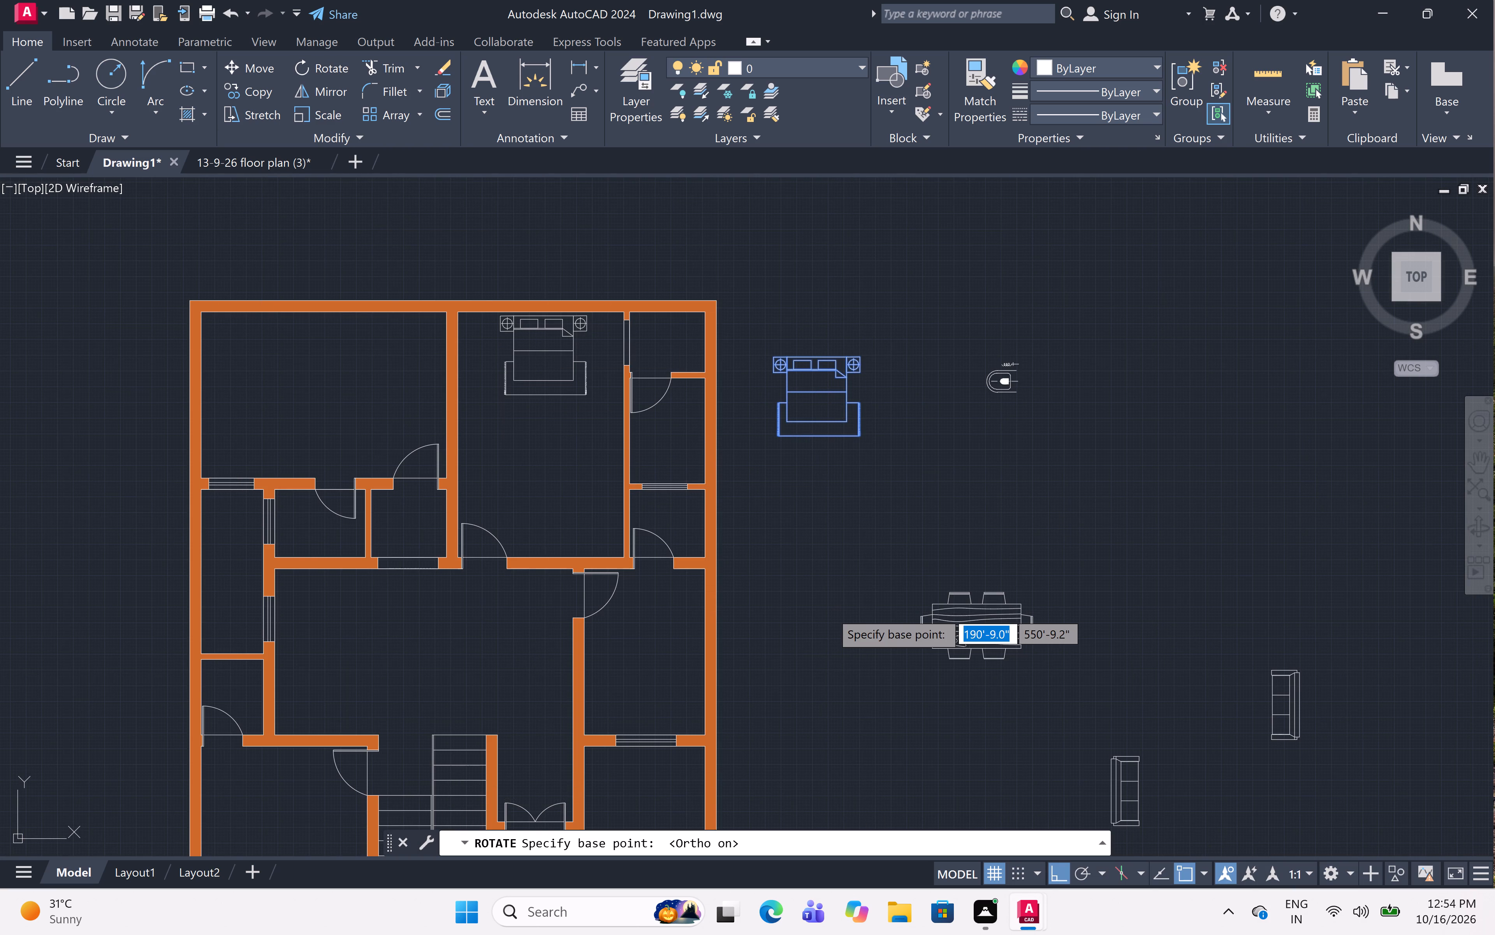
{"action": "left_click", "coordinate": [820, 390]}
{"action": "left_click", "coordinate": [870, 275]}
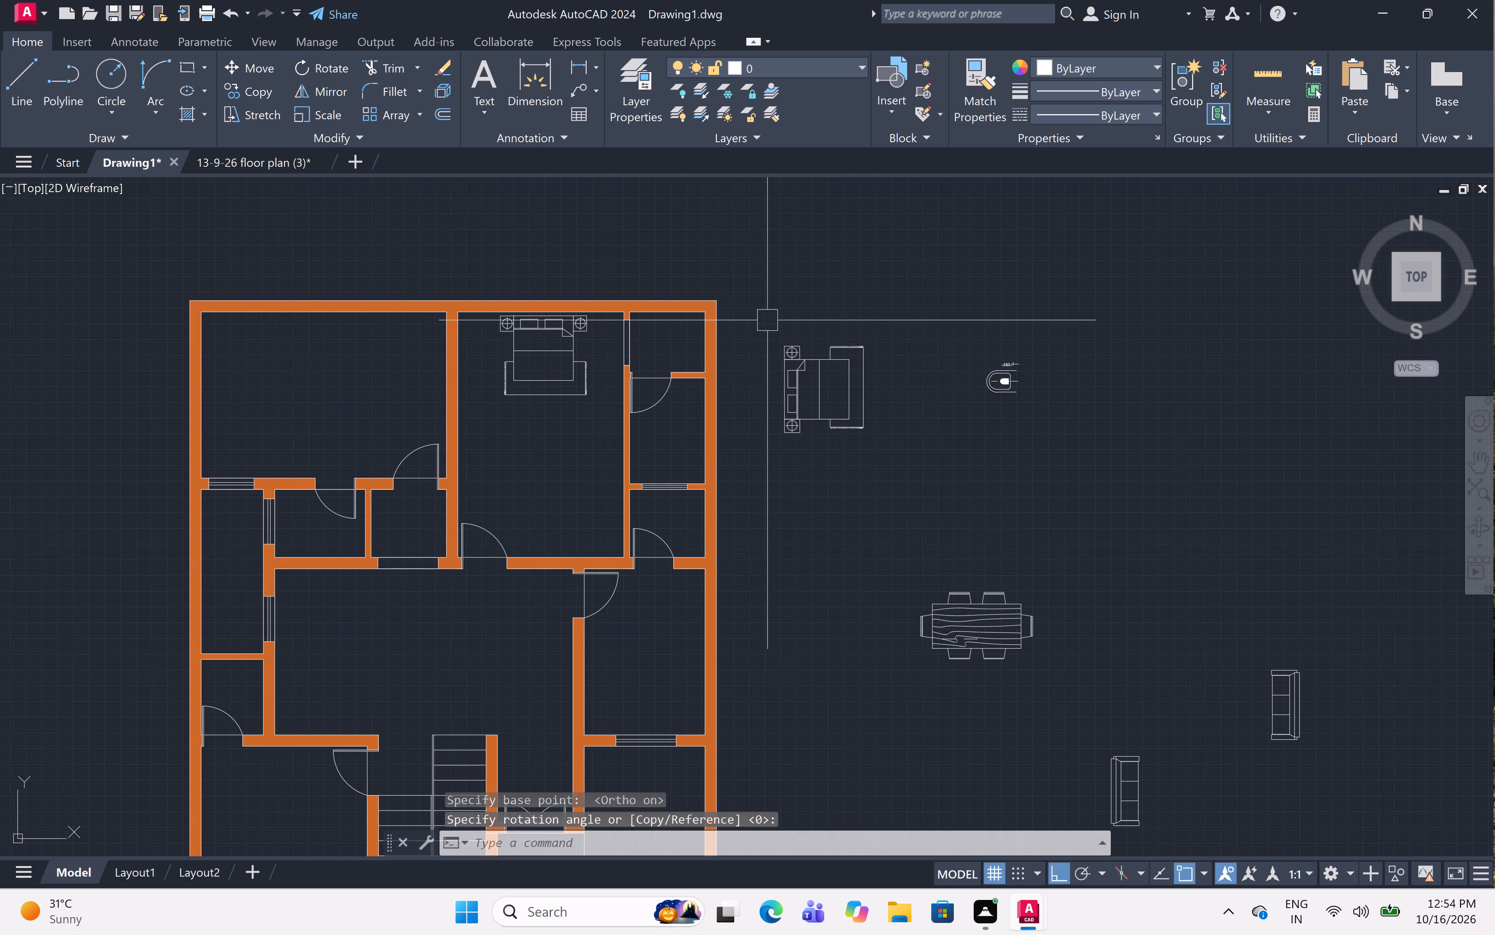
Copy the rotated bed symbol horizontally into the upper-left bedroom, with its headboard near the left outer wall.
{"action": "left_click", "coordinate": [778, 299]}
{"action": "left_click", "coordinate": [905, 486]}
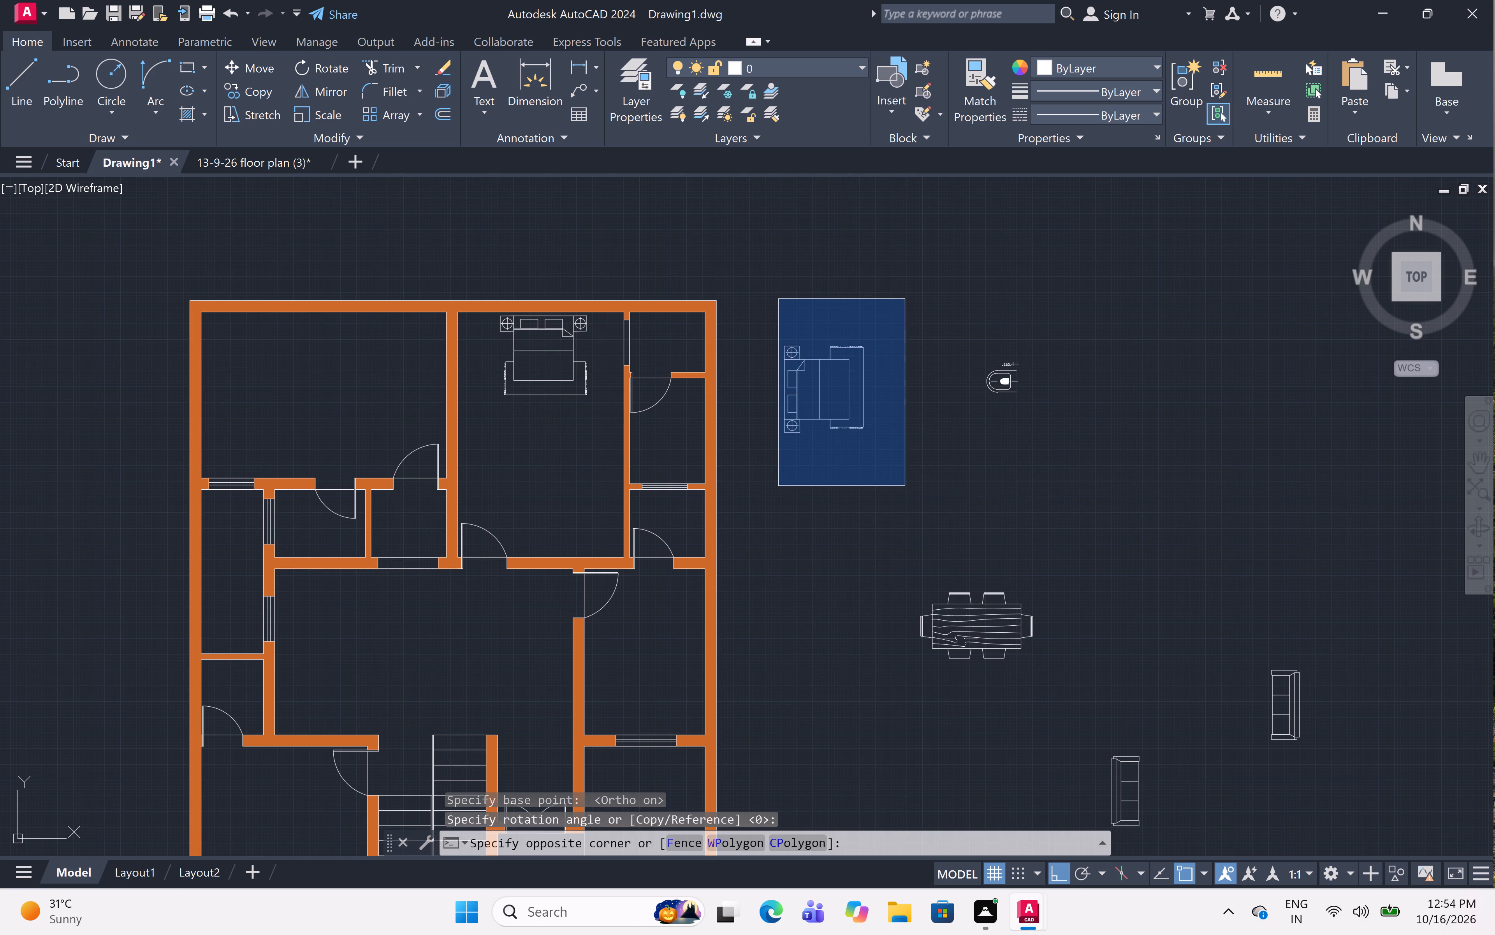
{"action": "type", "text": "co"}
{"action": "key", "text": "space"}
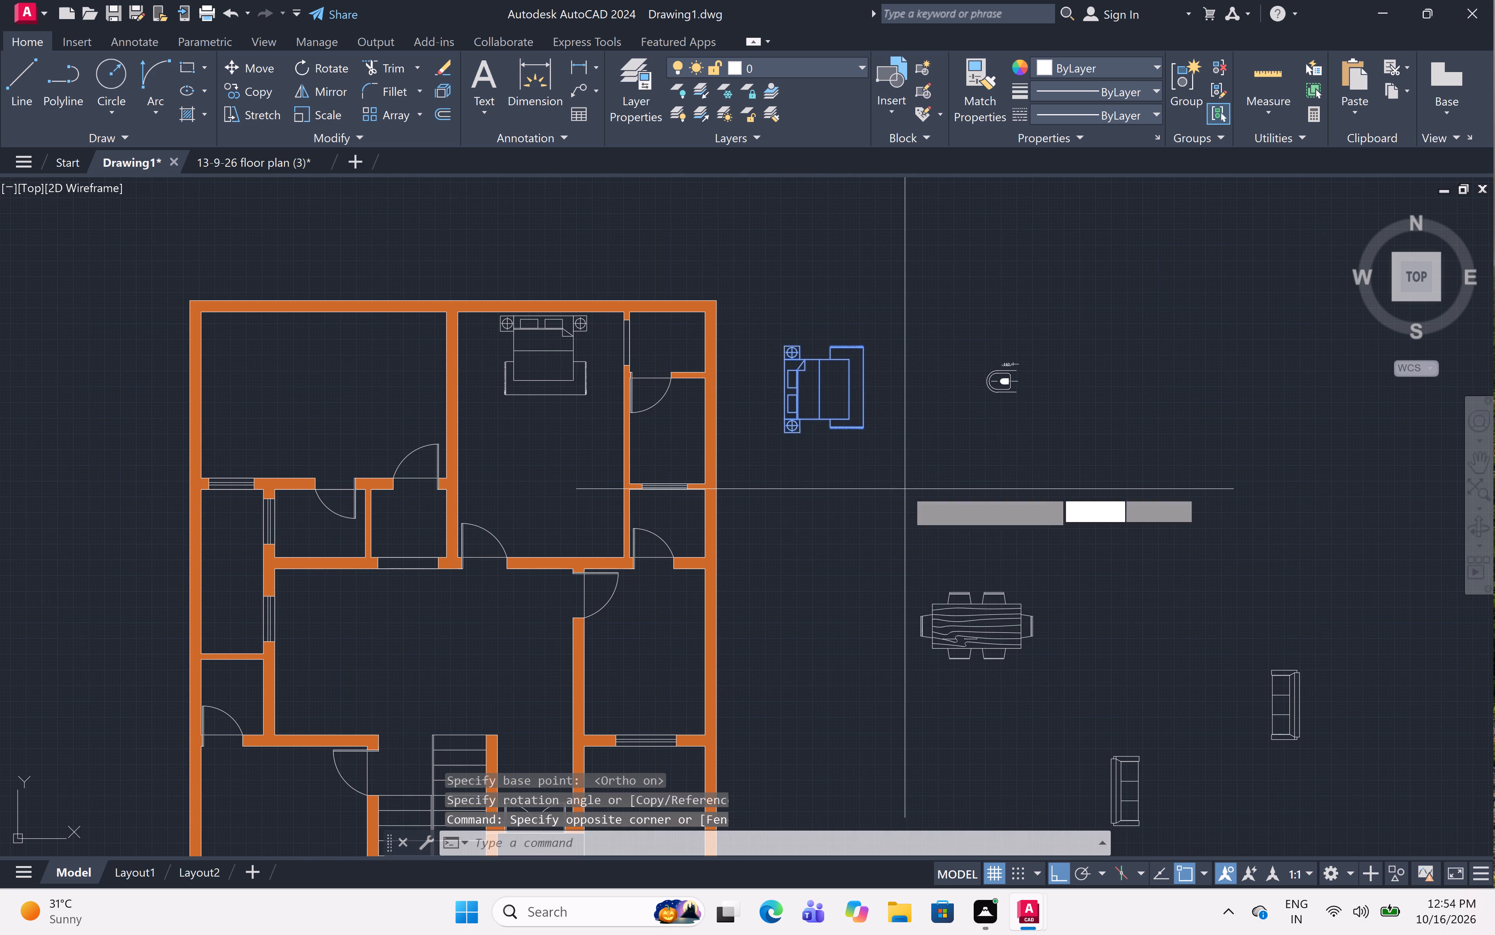
{"action": "left_click", "coordinate": [784, 392]}
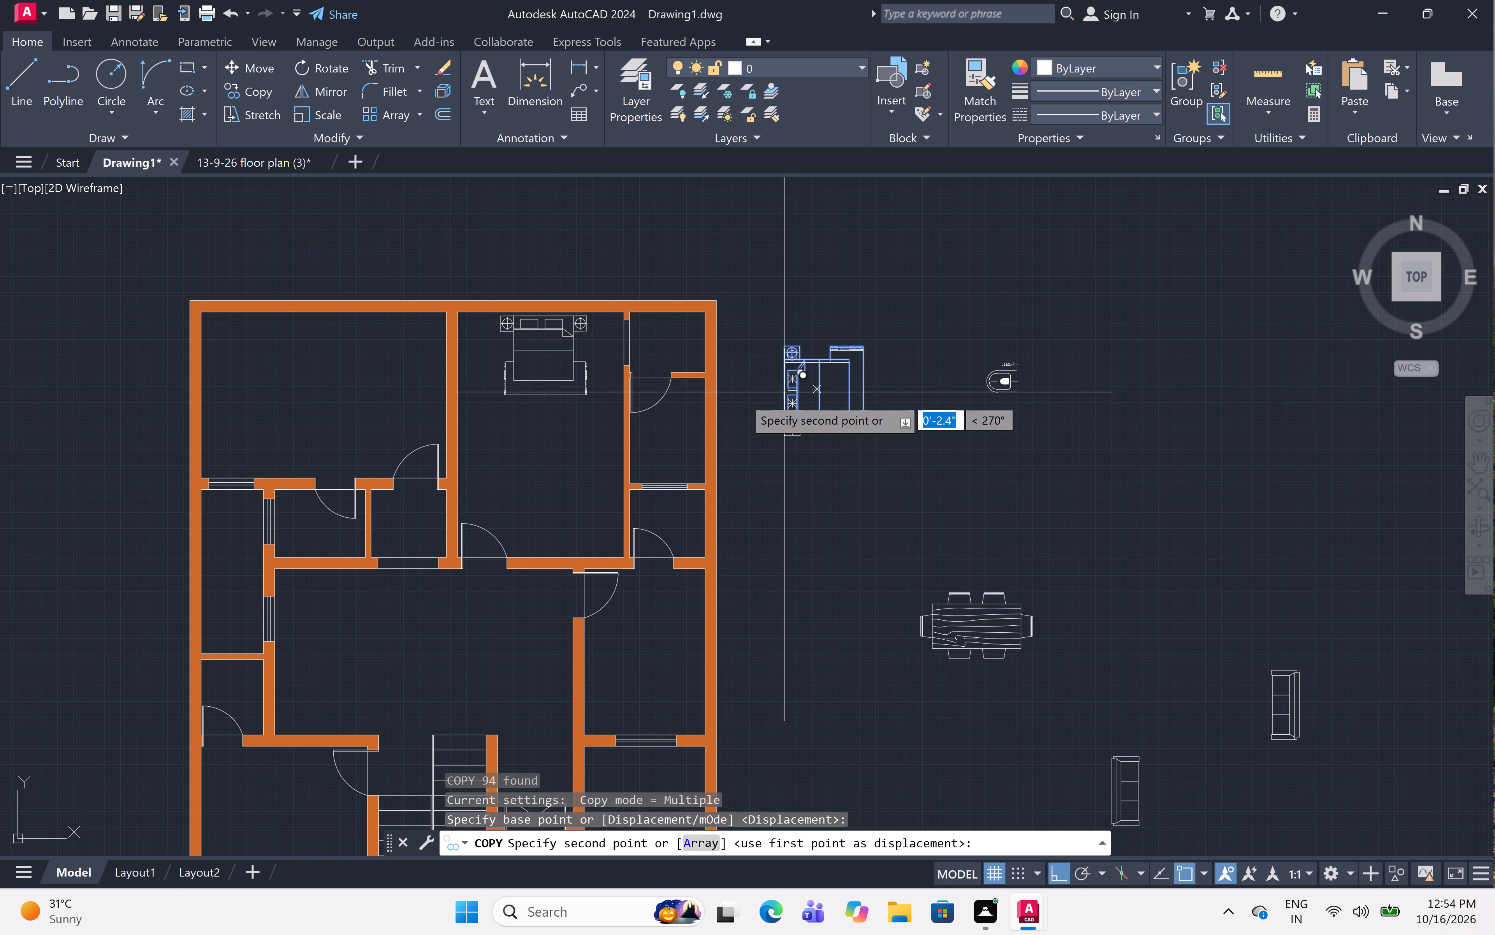
{"action": "scroll", "coordinate": [206, 406], "scroll_direction": "up", "scroll_amount": 2}
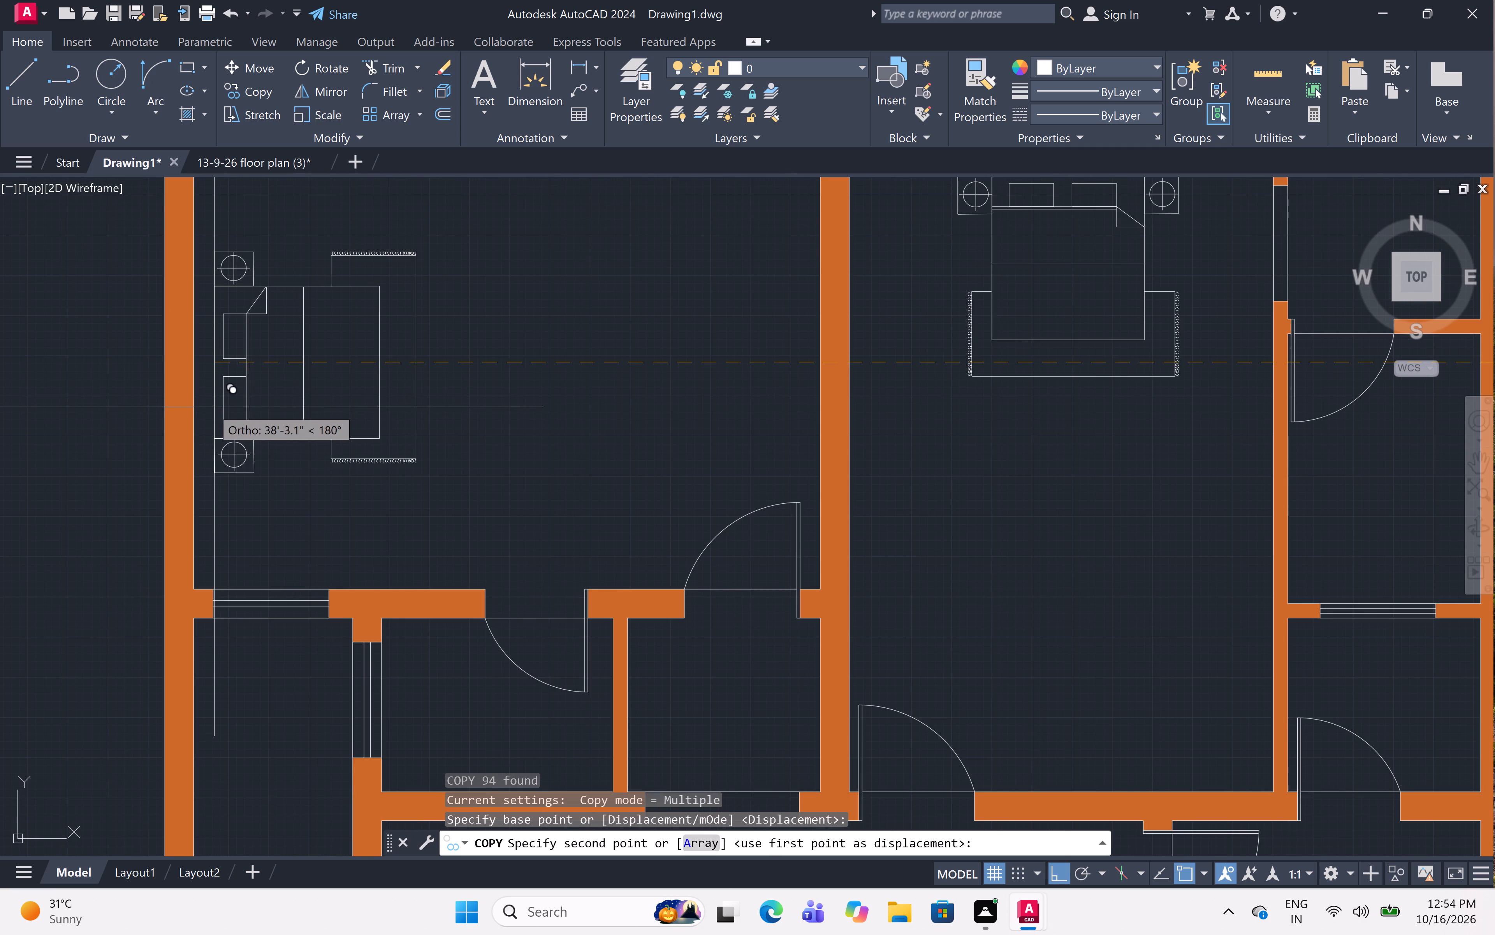
{"action": "left_click", "coordinate": [208, 401]}
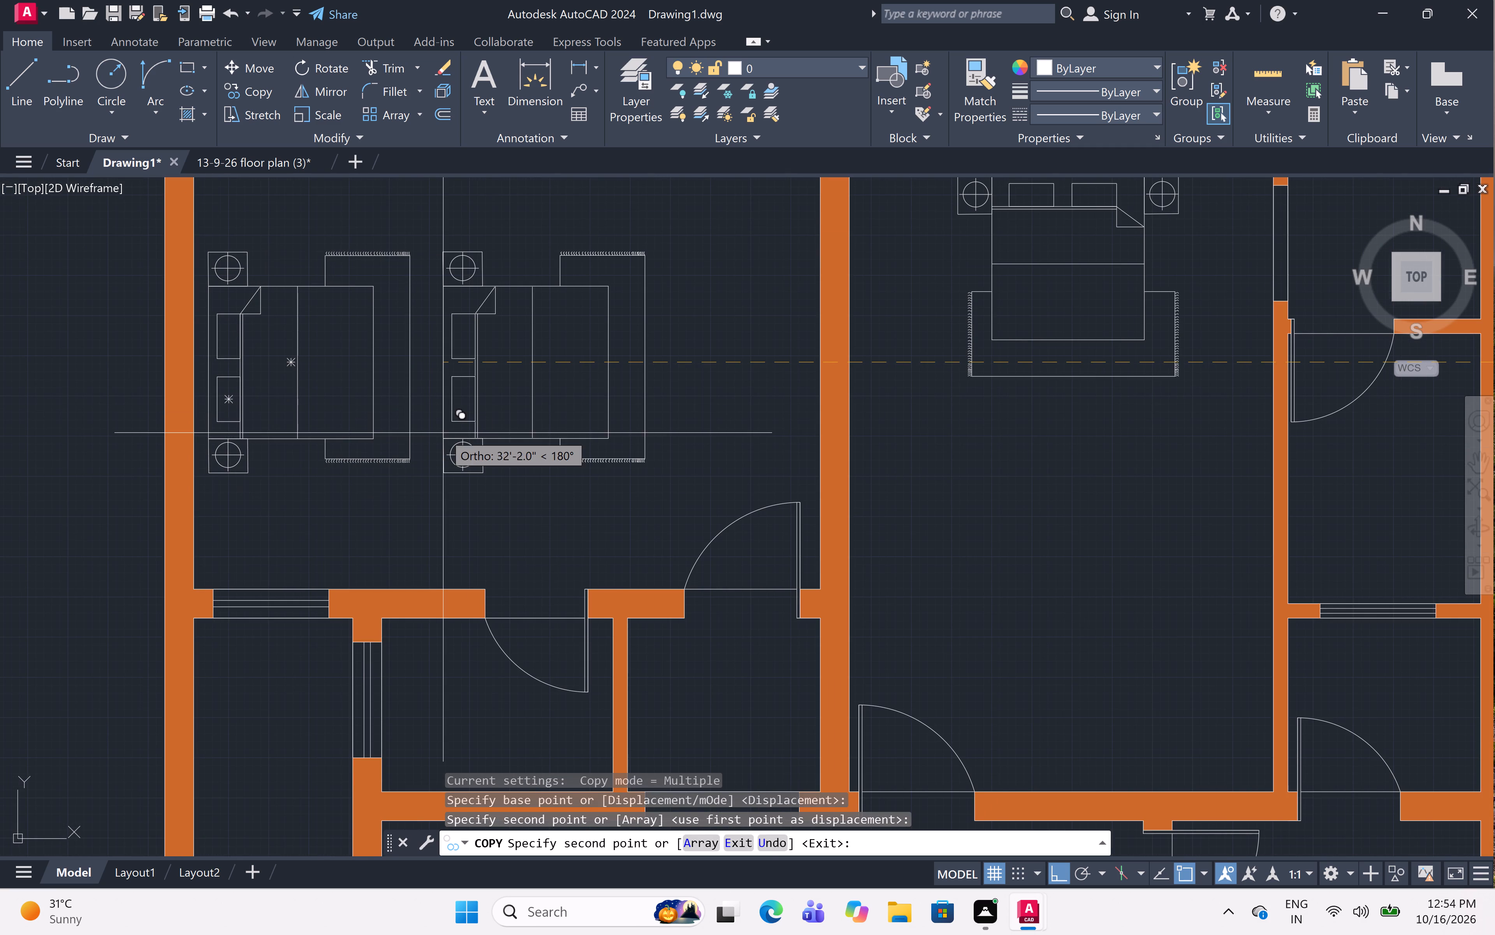
{"action": "key", "text": "Escape"}
Draw the kitchen counter edge: about 6' across from the door-side wall, about 5'-9" up, and about 2' across to the outer wall.
{"action": "scroll", "coordinate": [448, 440], "scroll_direction": "down", "scroll_amount": 4}
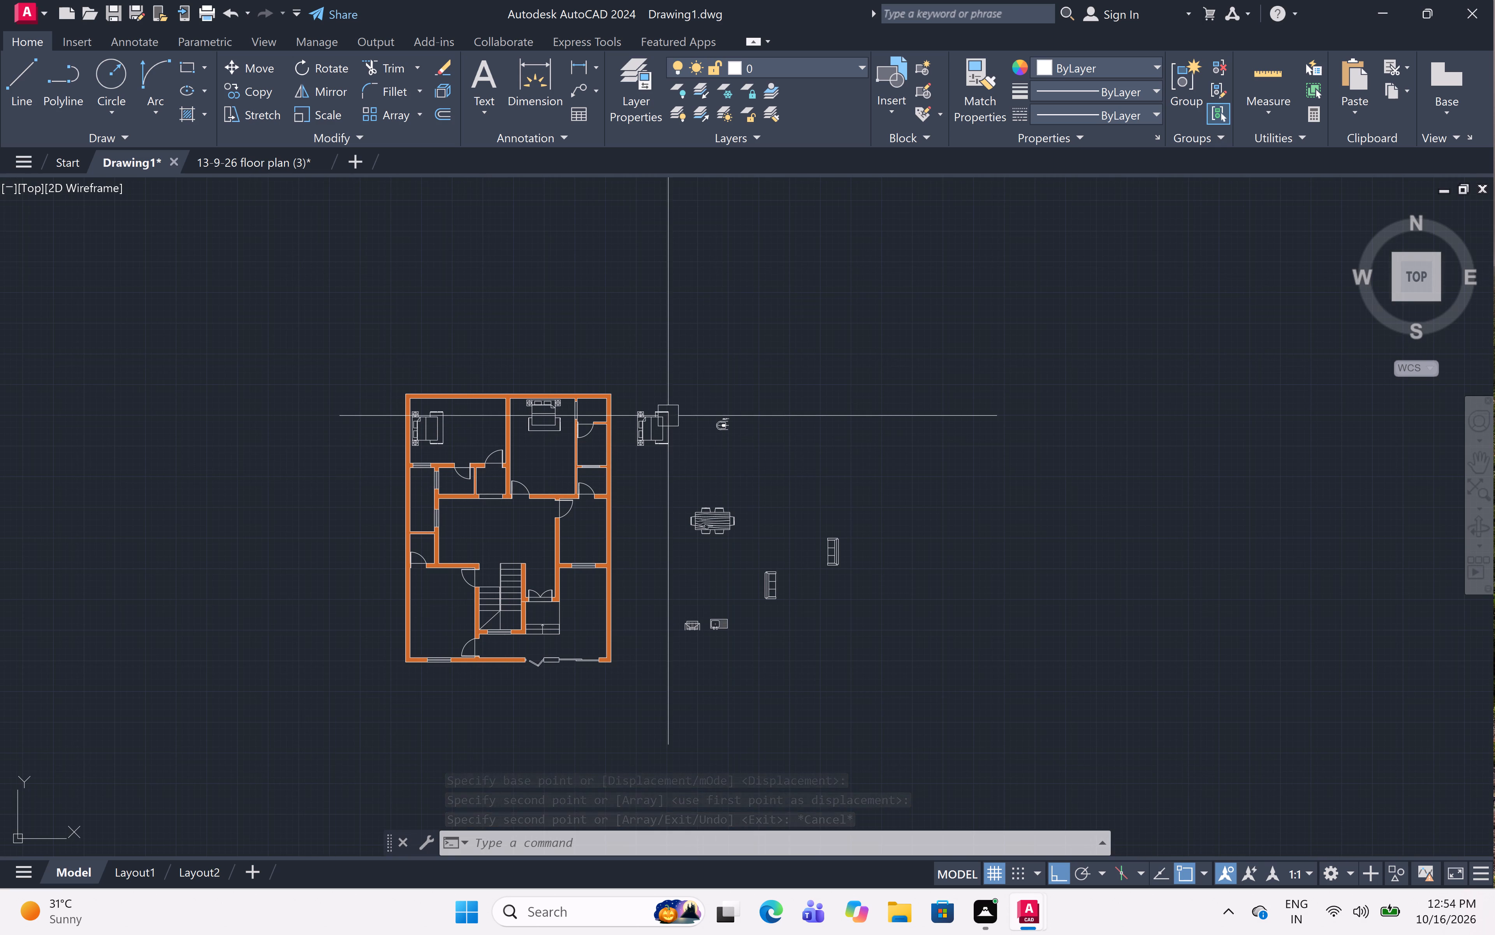
{"action": "scroll", "coordinate": [689, 416], "scroll_direction": "down", "scroll_amount": 2}
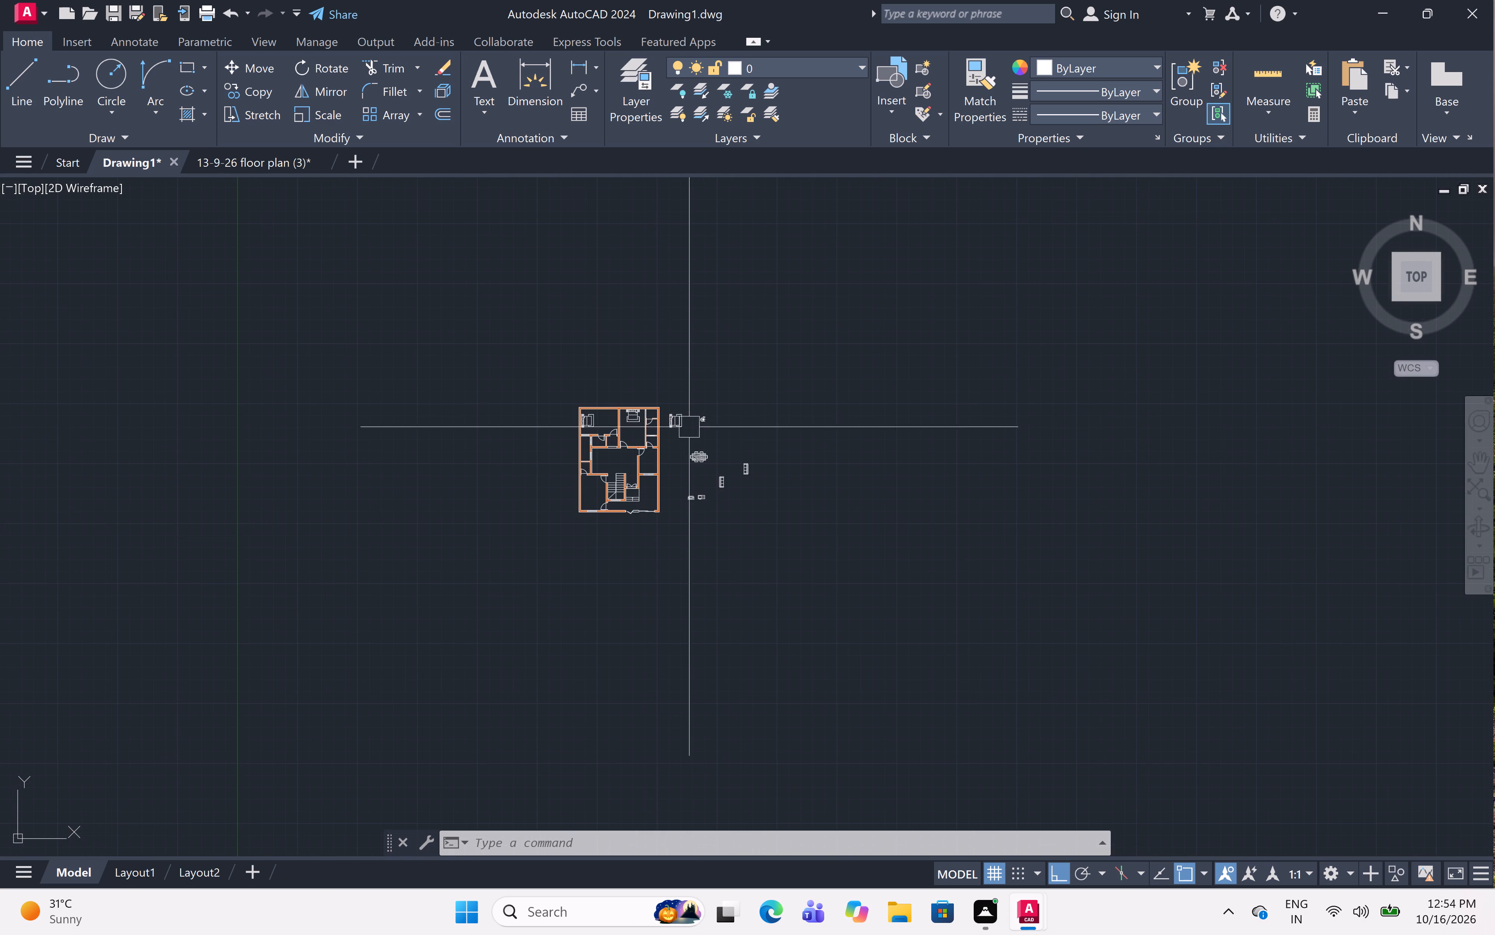
{"action": "scroll", "coordinate": [654, 459], "scroll_direction": "up", "scroll_amount": 7}
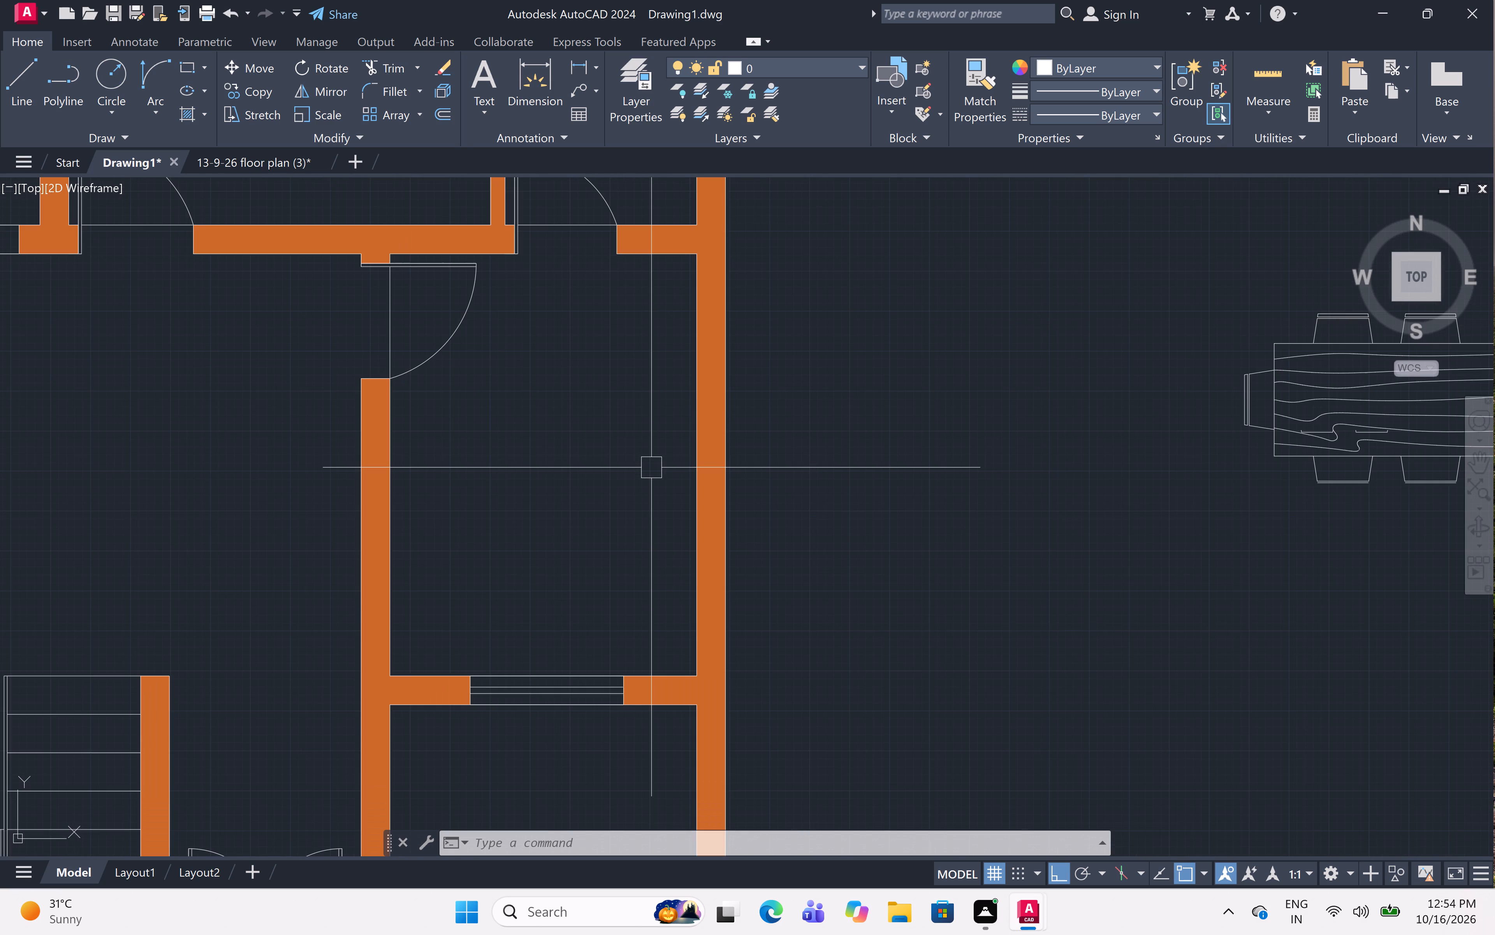
{"action": "type", "text": "l"}
{"action": "key", "text": "space"}
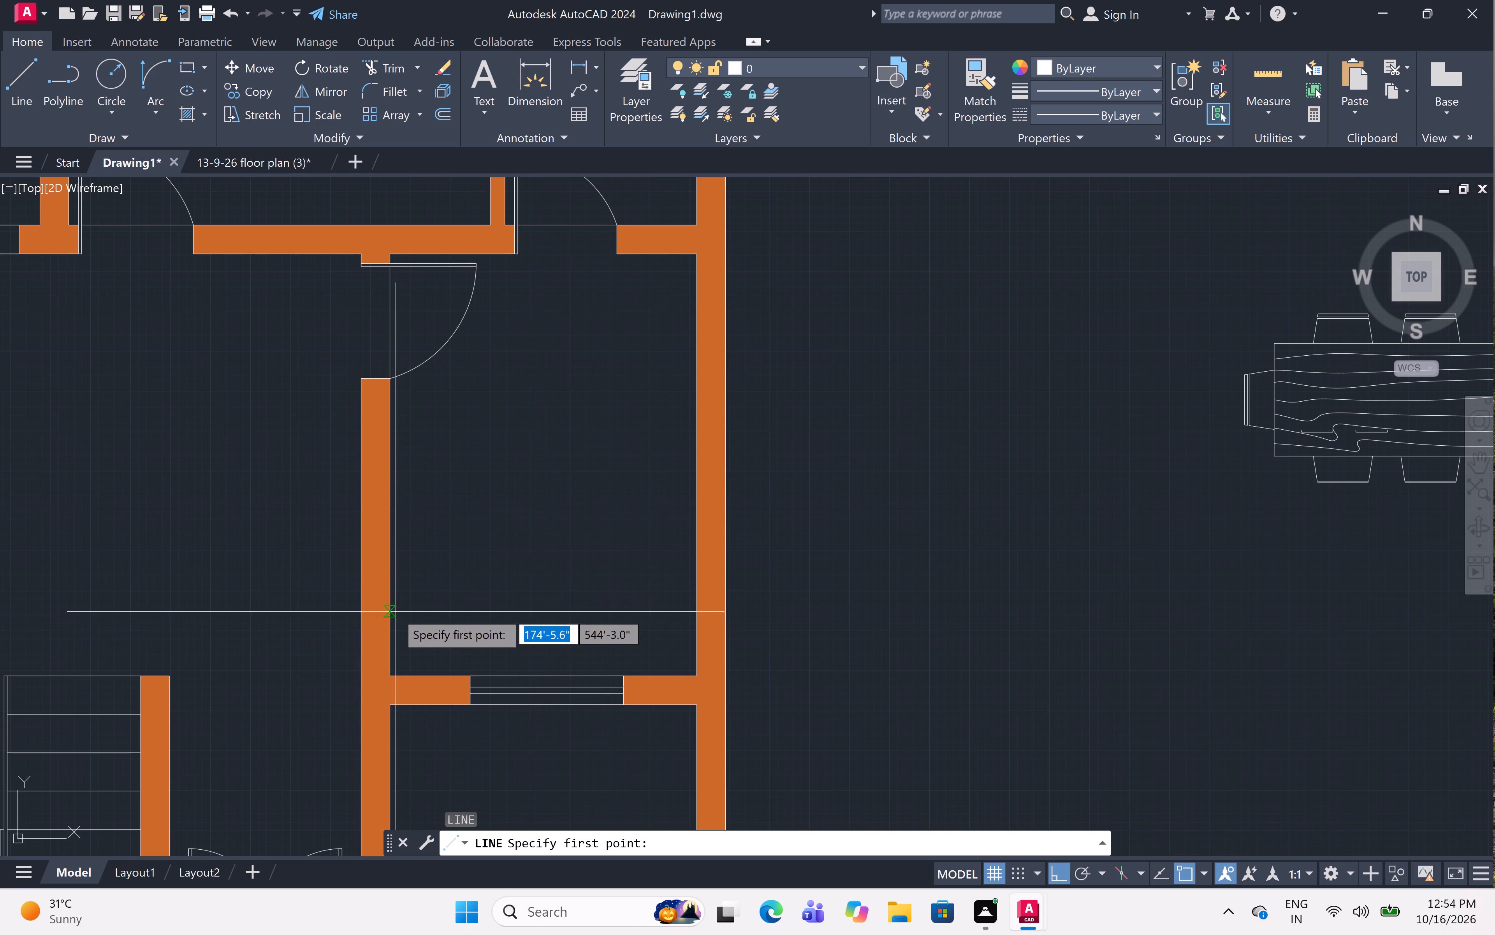
{"action": "left_click", "coordinate": [393, 600]}
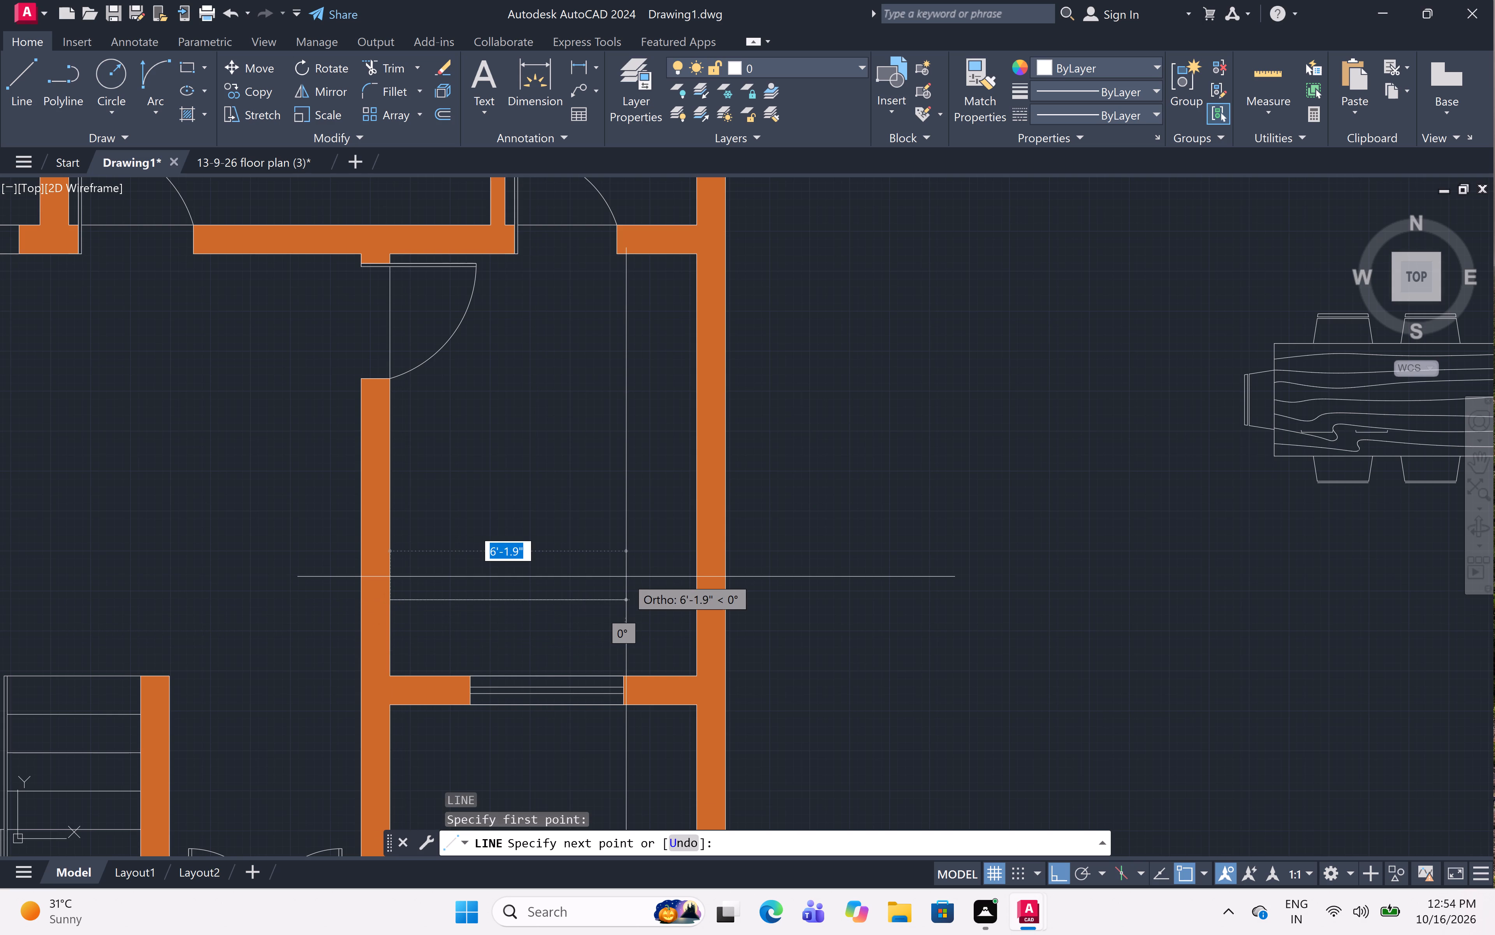
{"action": "left_click", "coordinate": [621, 572]}
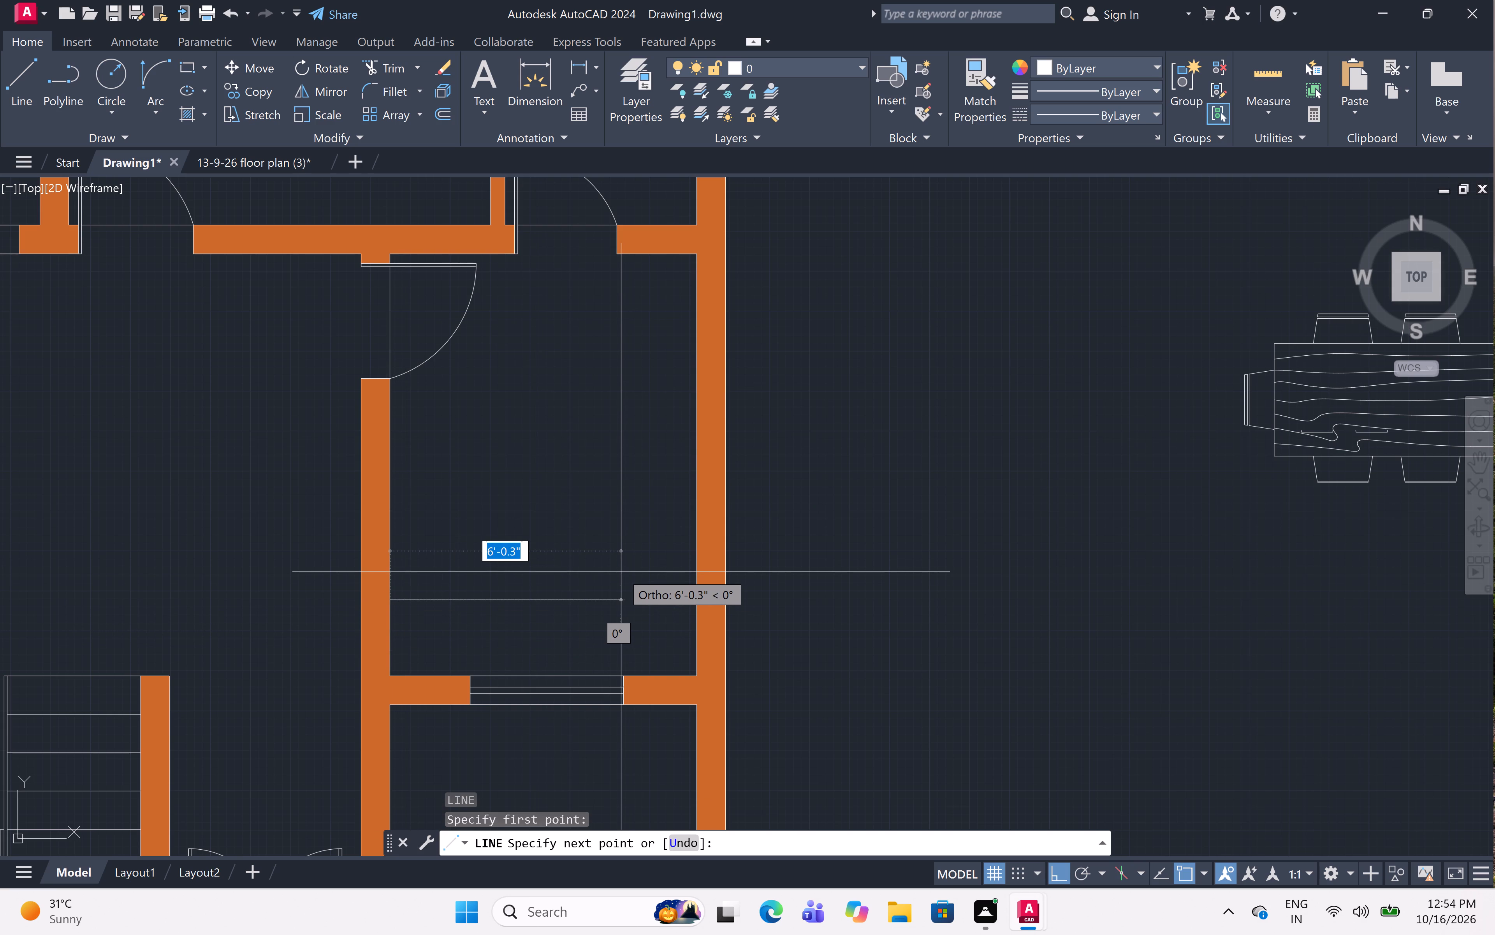
{"action": "left_click", "coordinate": [632, 378]}
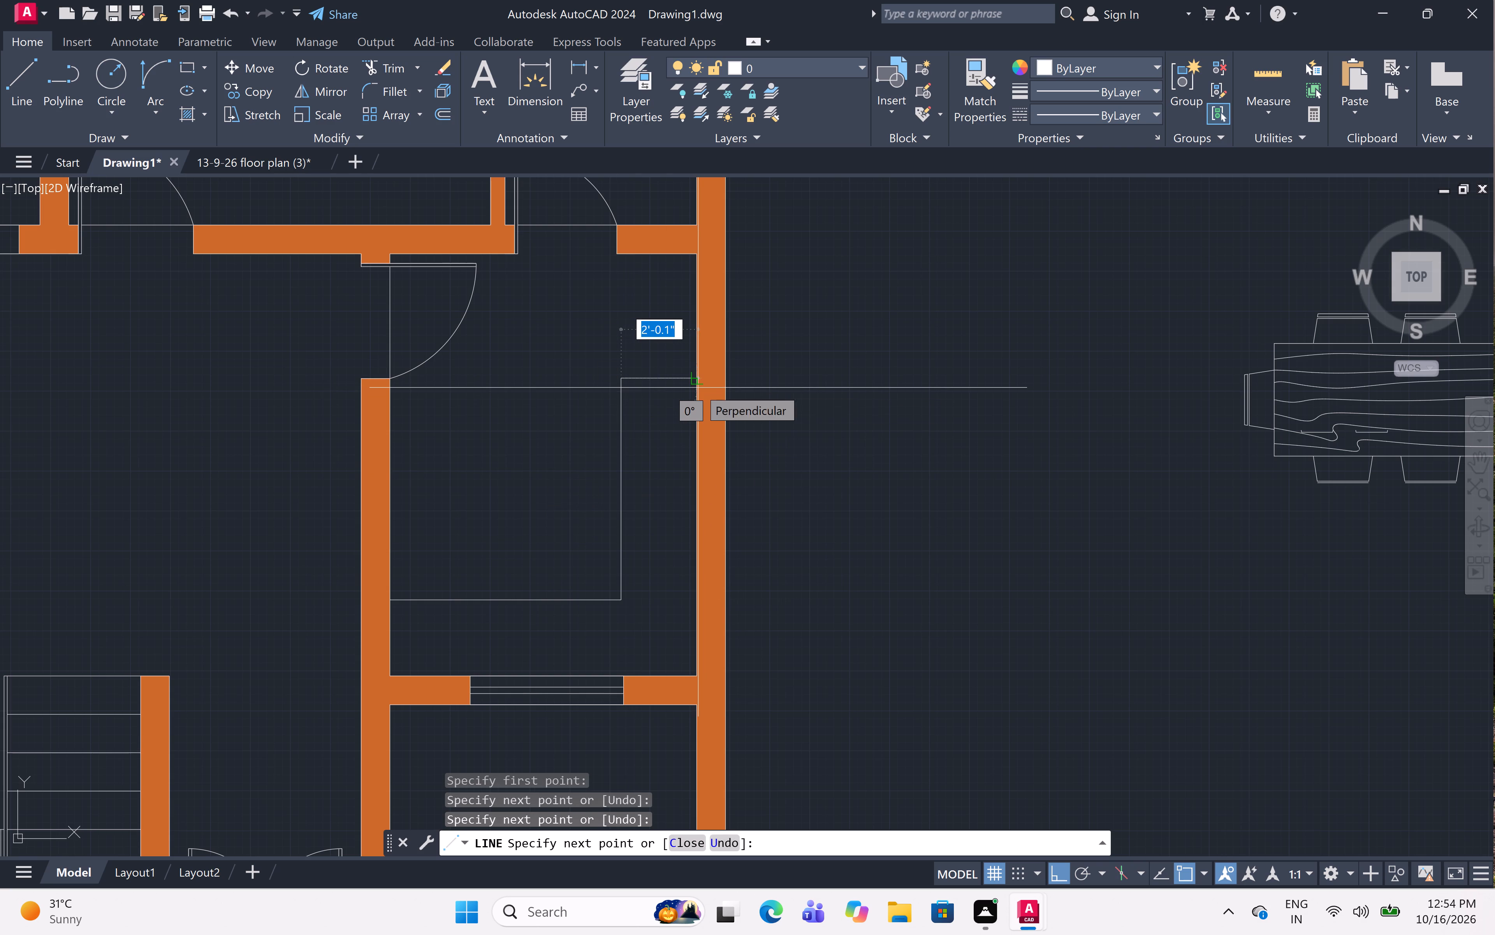
{"action": "left_click", "coordinate": [700, 388]}
{"action": "key", "text": "Escape"}
Move the sink symbol from beside the plan onto the kitchen counter in front of the window, with Ortho off.
{"action": "scroll", "coordinate": [693, 399], "scroll_direction": "down", "scroll_amount": 4}
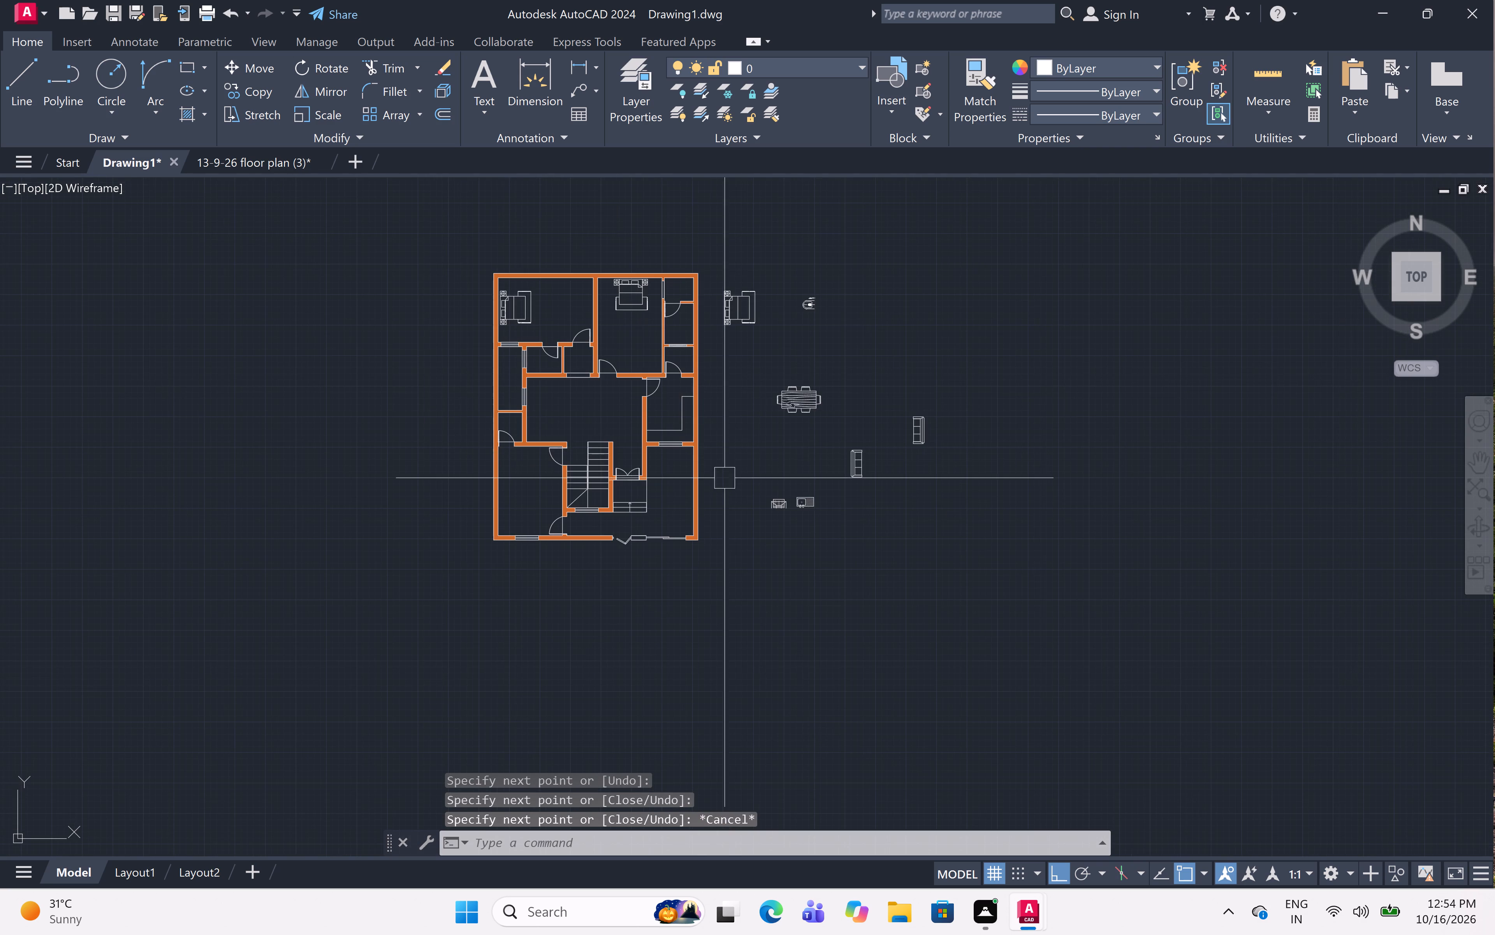
{"action": "scroll", "coordinate": [768, 474], "scroll_direction": "up", "scroll_amount": 2}
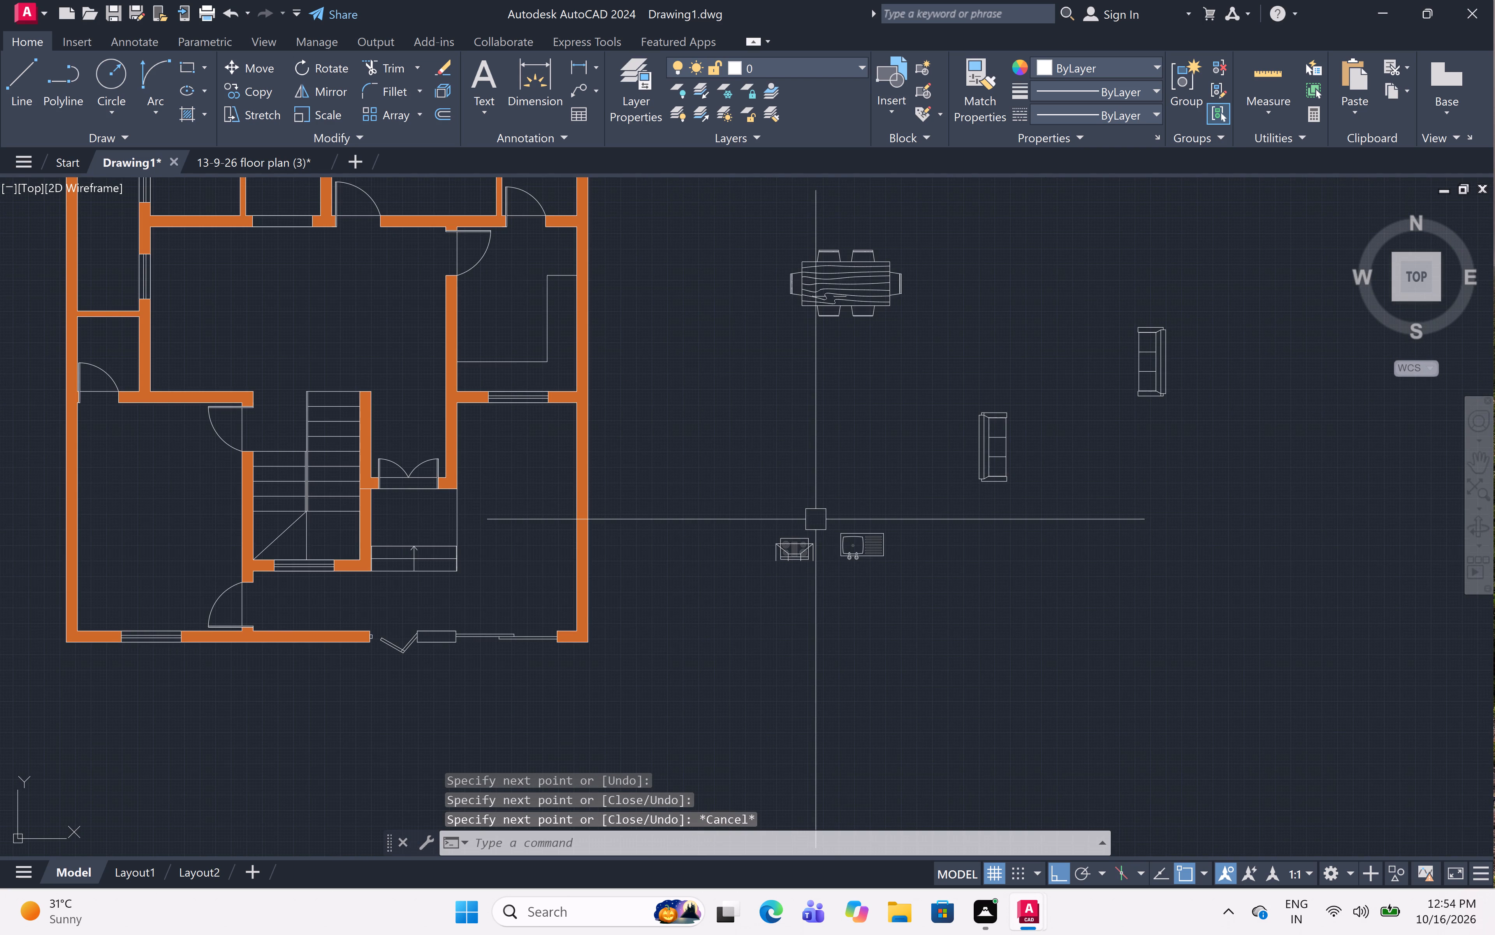
{"action": "left_click", "coordinate": [915, 518]}
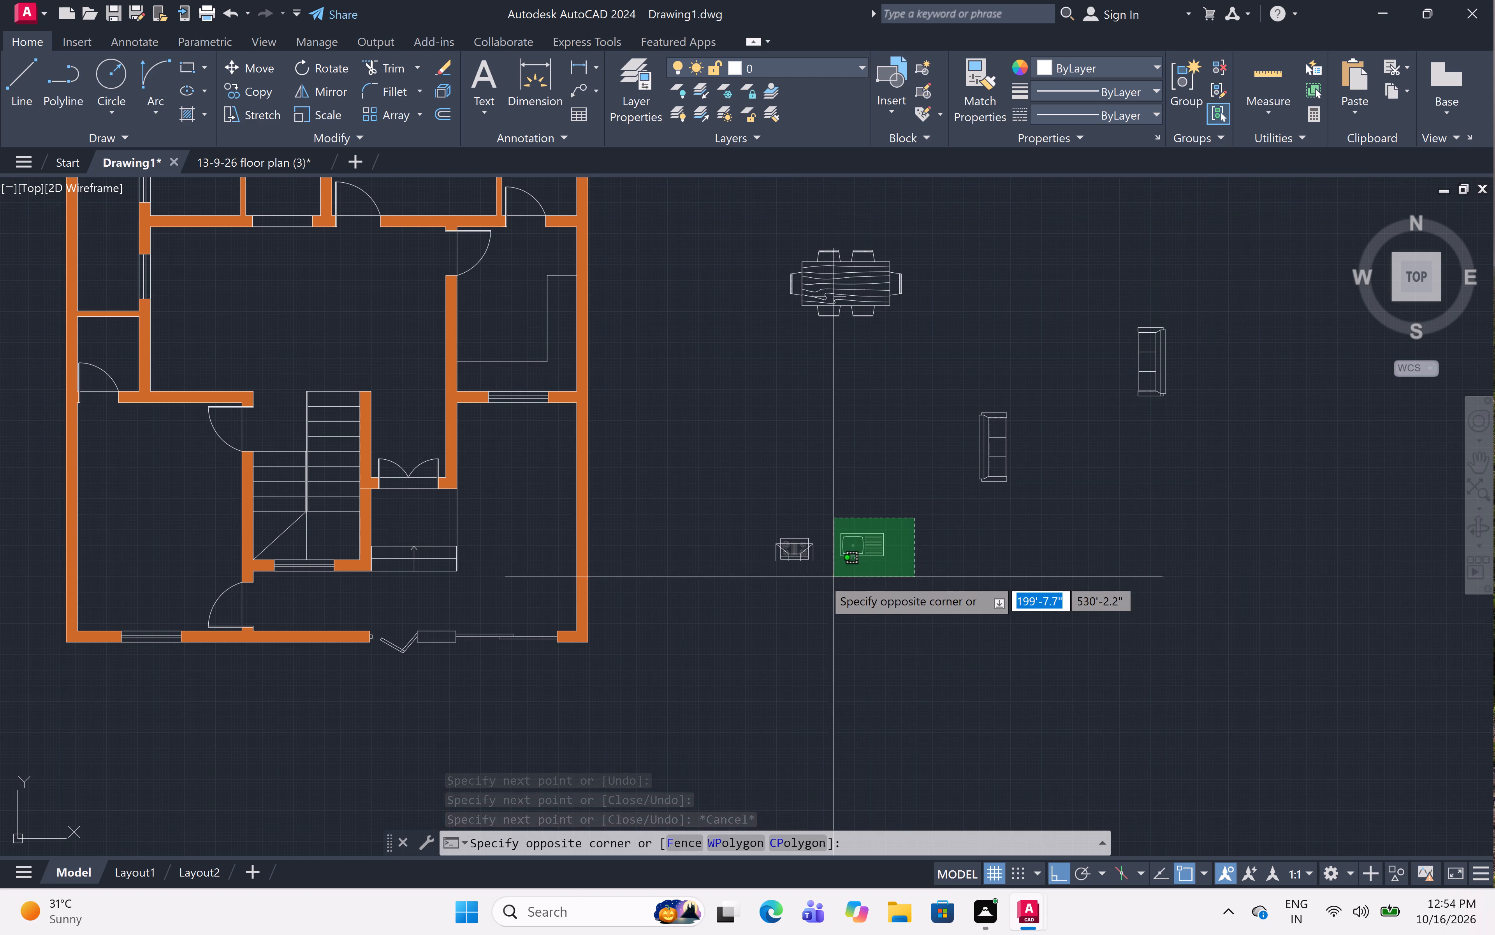
{"action": "left_click", "coordinate": [834, 578]}
{"action": "type", "text": "m"}
{"action": "key", "text": "space"}
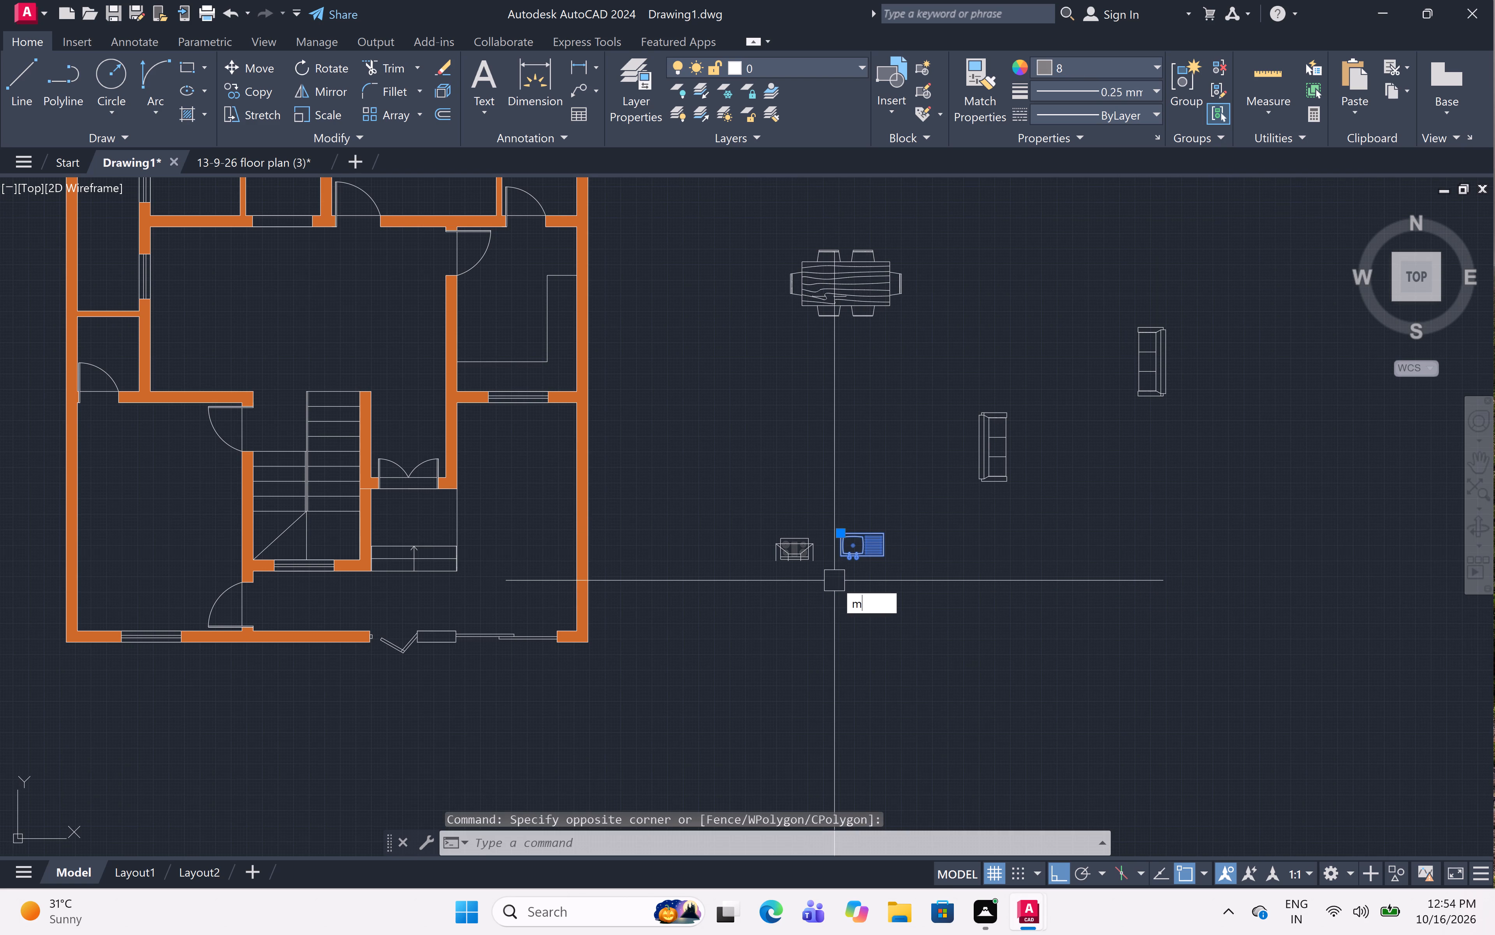
{"action": "left_click", "coordinate": [869, 544]}
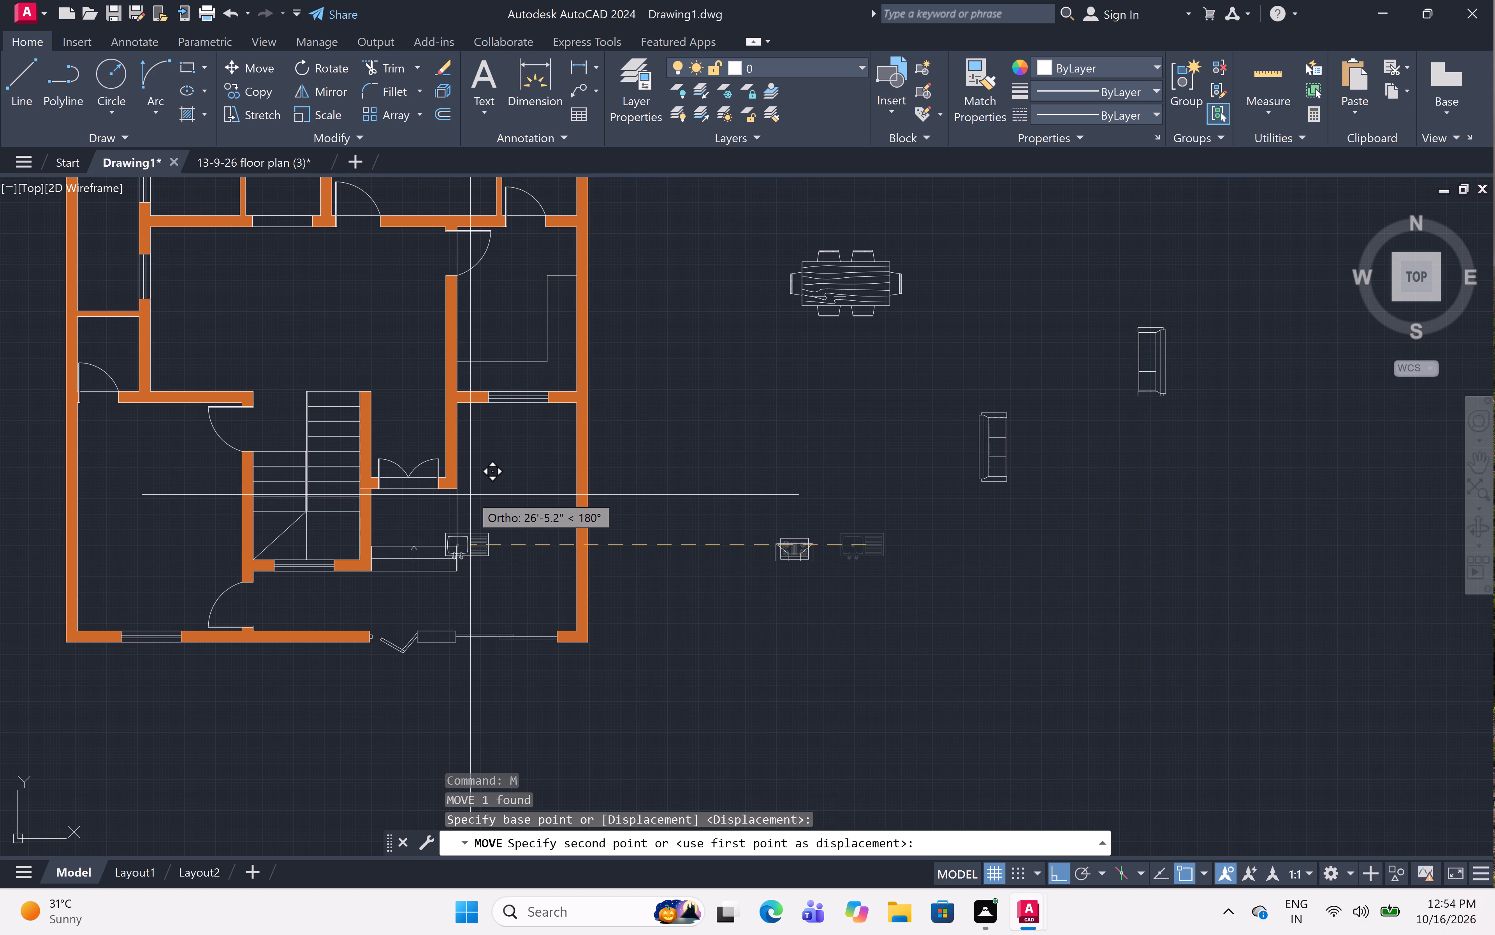
{"action": "key", "text": "F8"}
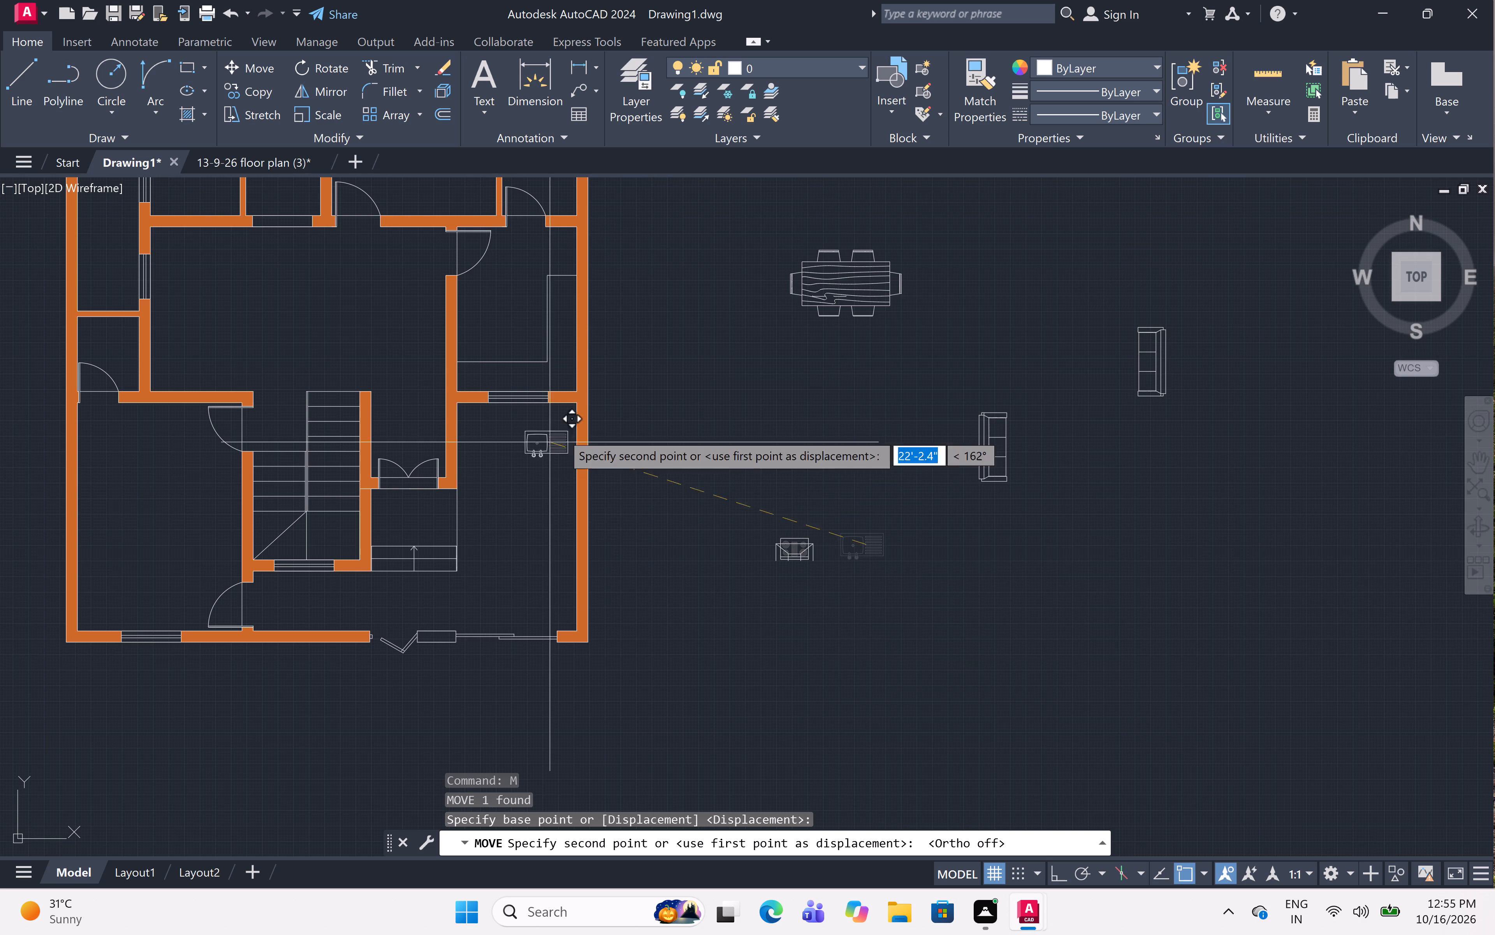
{"action": "scroll", "coordinate": [529, 378], "scroll_direction": "up", "scroll_amount": 3}
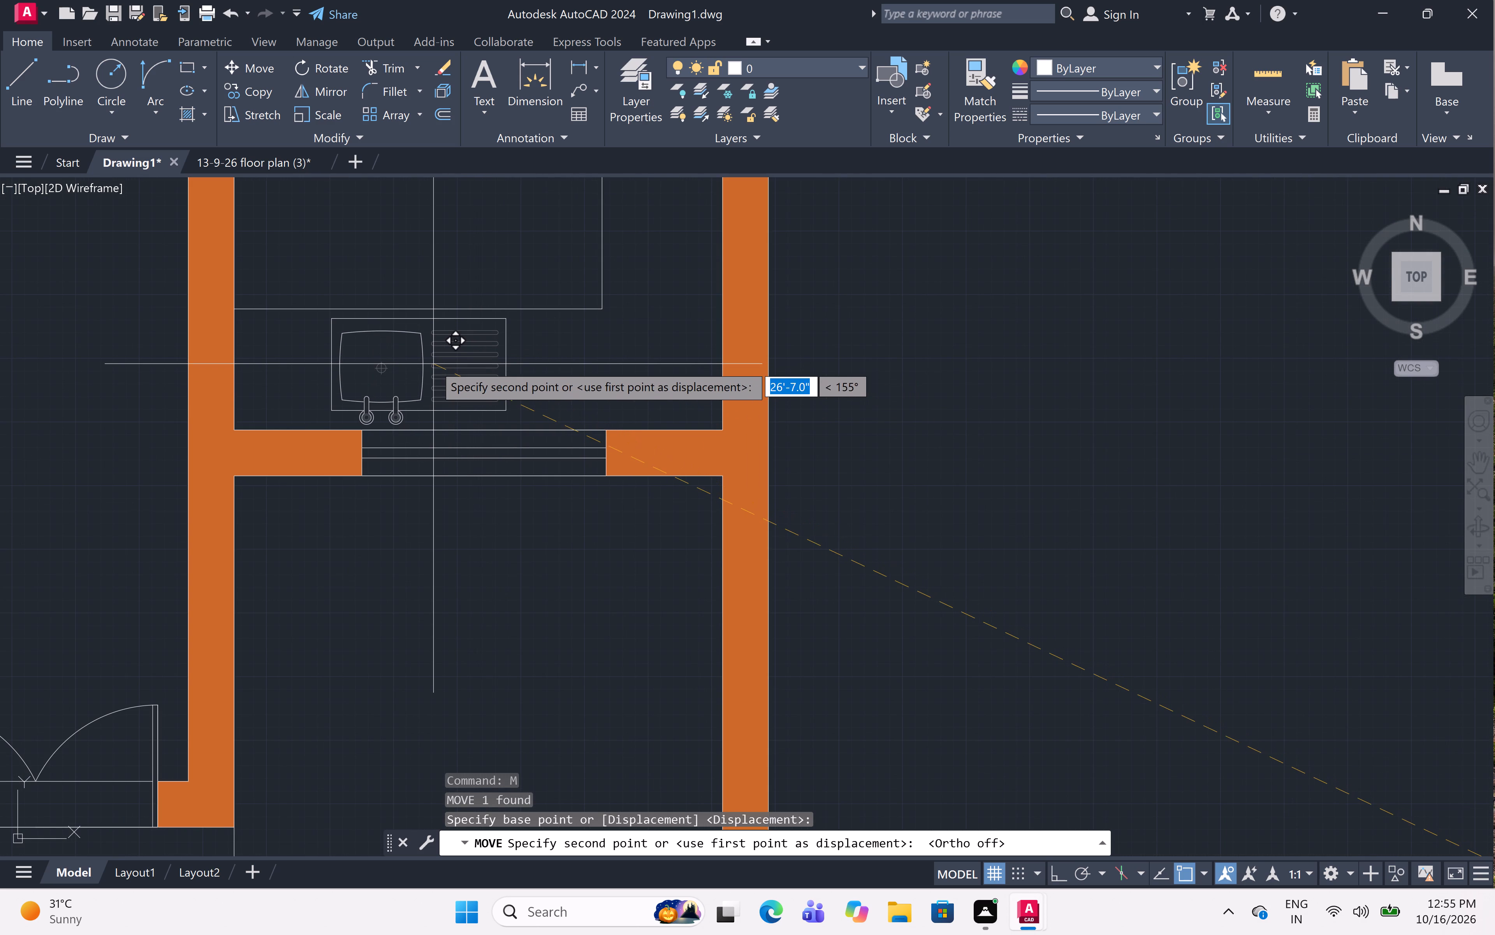
{"action": "left_click", "coordinate": [433, 364]}
Rotate the stove symbol beside the plan 90° counterclockwise about its centre, with Ortho on.
{"action": "scroll", "coordinate": [234, 388], "scroll_direction": "down", "scroll_amount": 4}
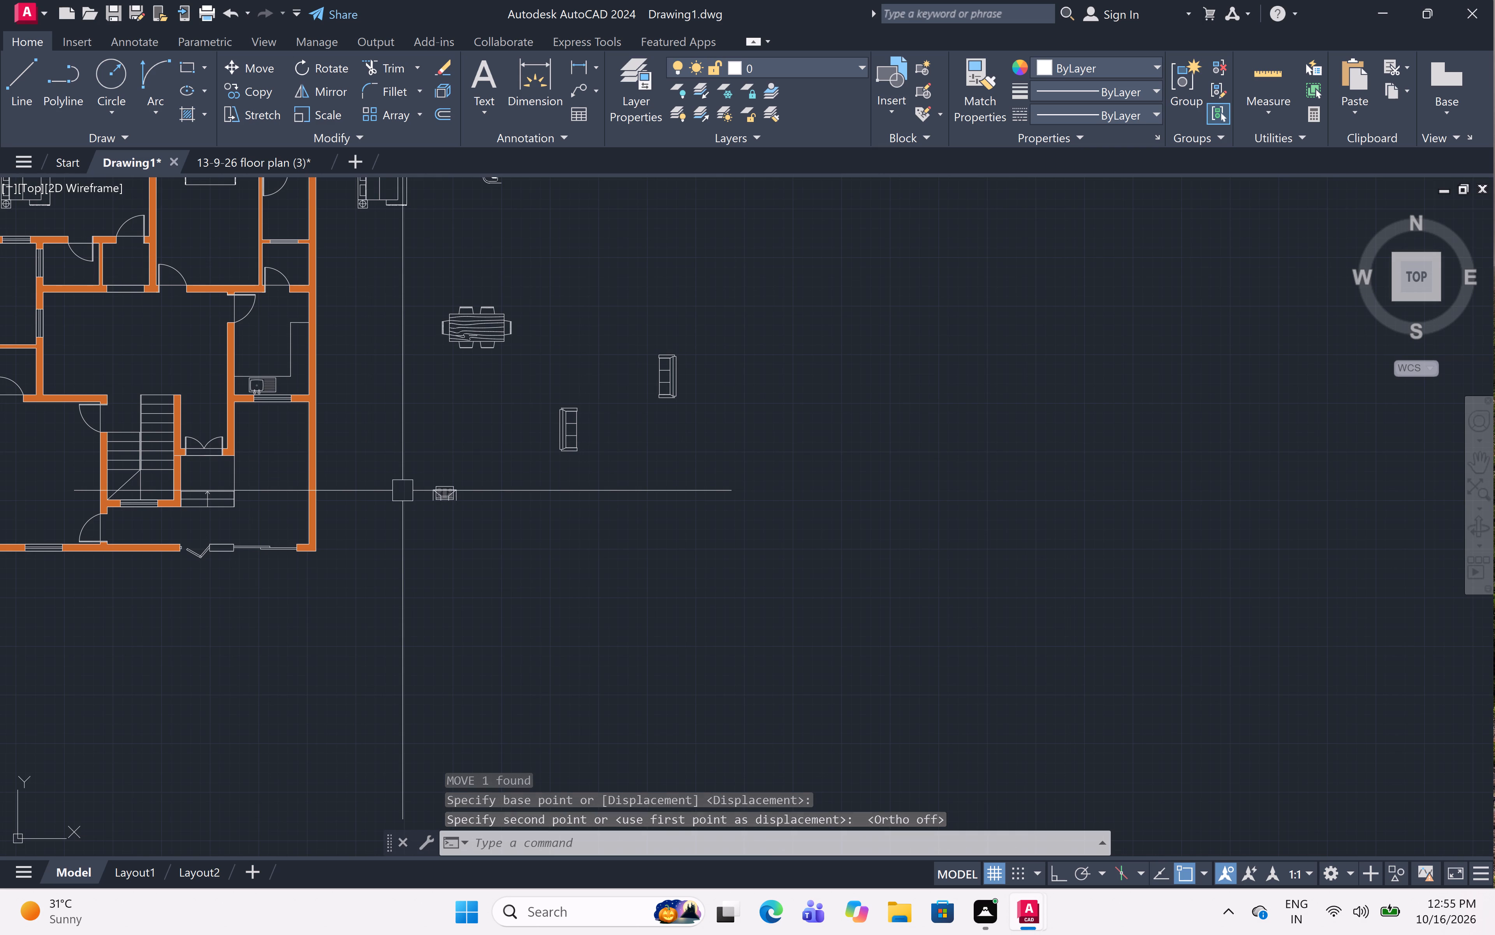
{"action": "scroll", "coordinate": [452, 482], "scroll_direction": "up", "scroll_amount": 2}
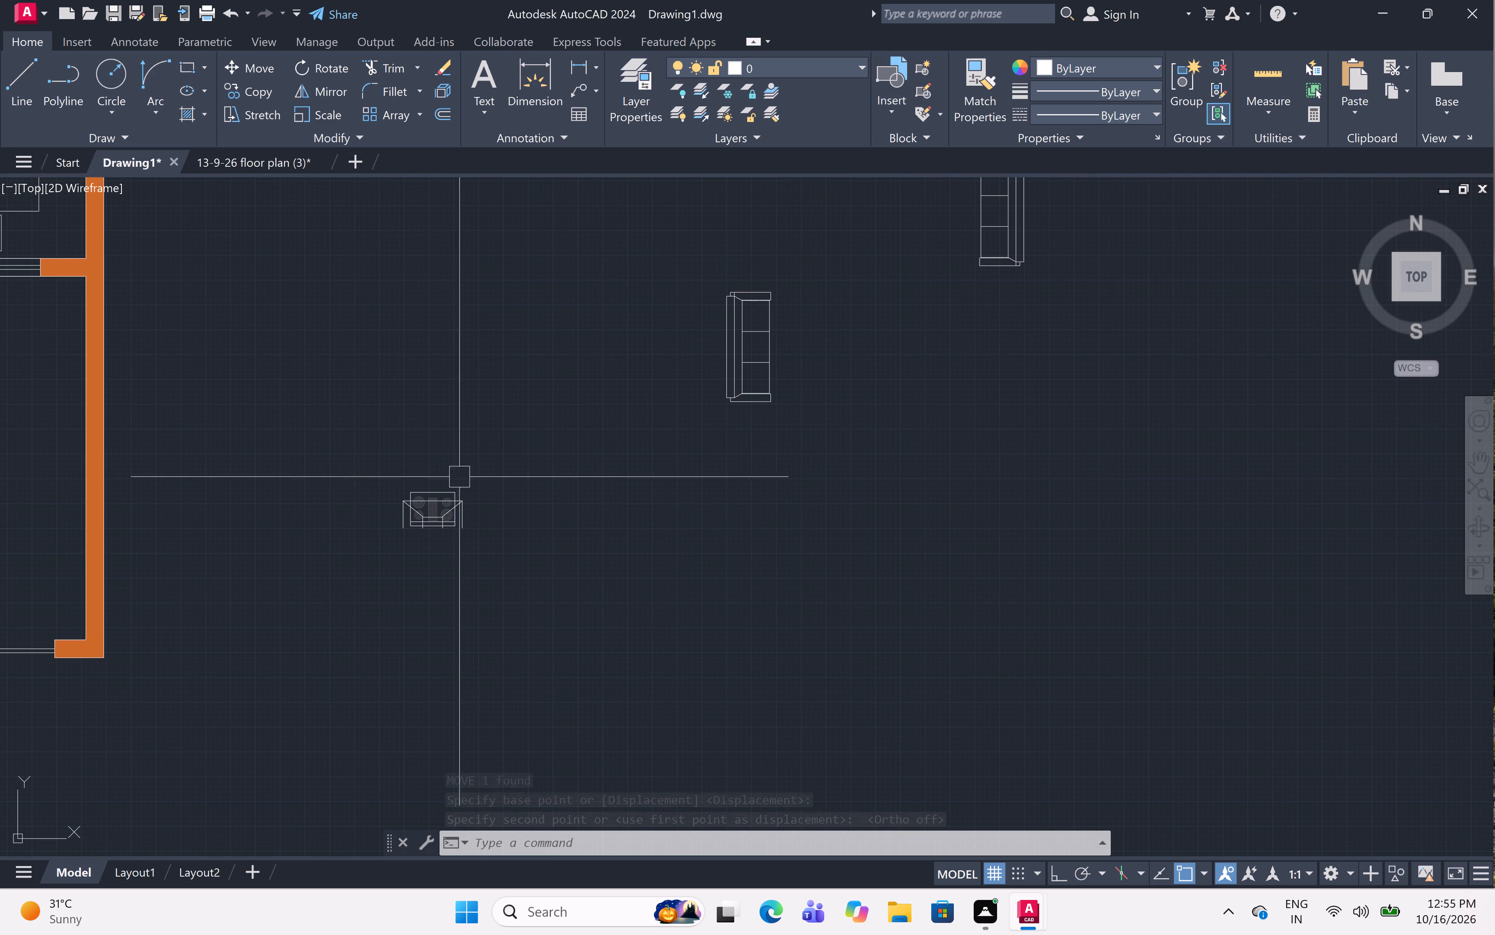
{"action": "left_click", "coordinate": [472, 467]}
{"action": "left_click", "coordinate": [355, 576]}
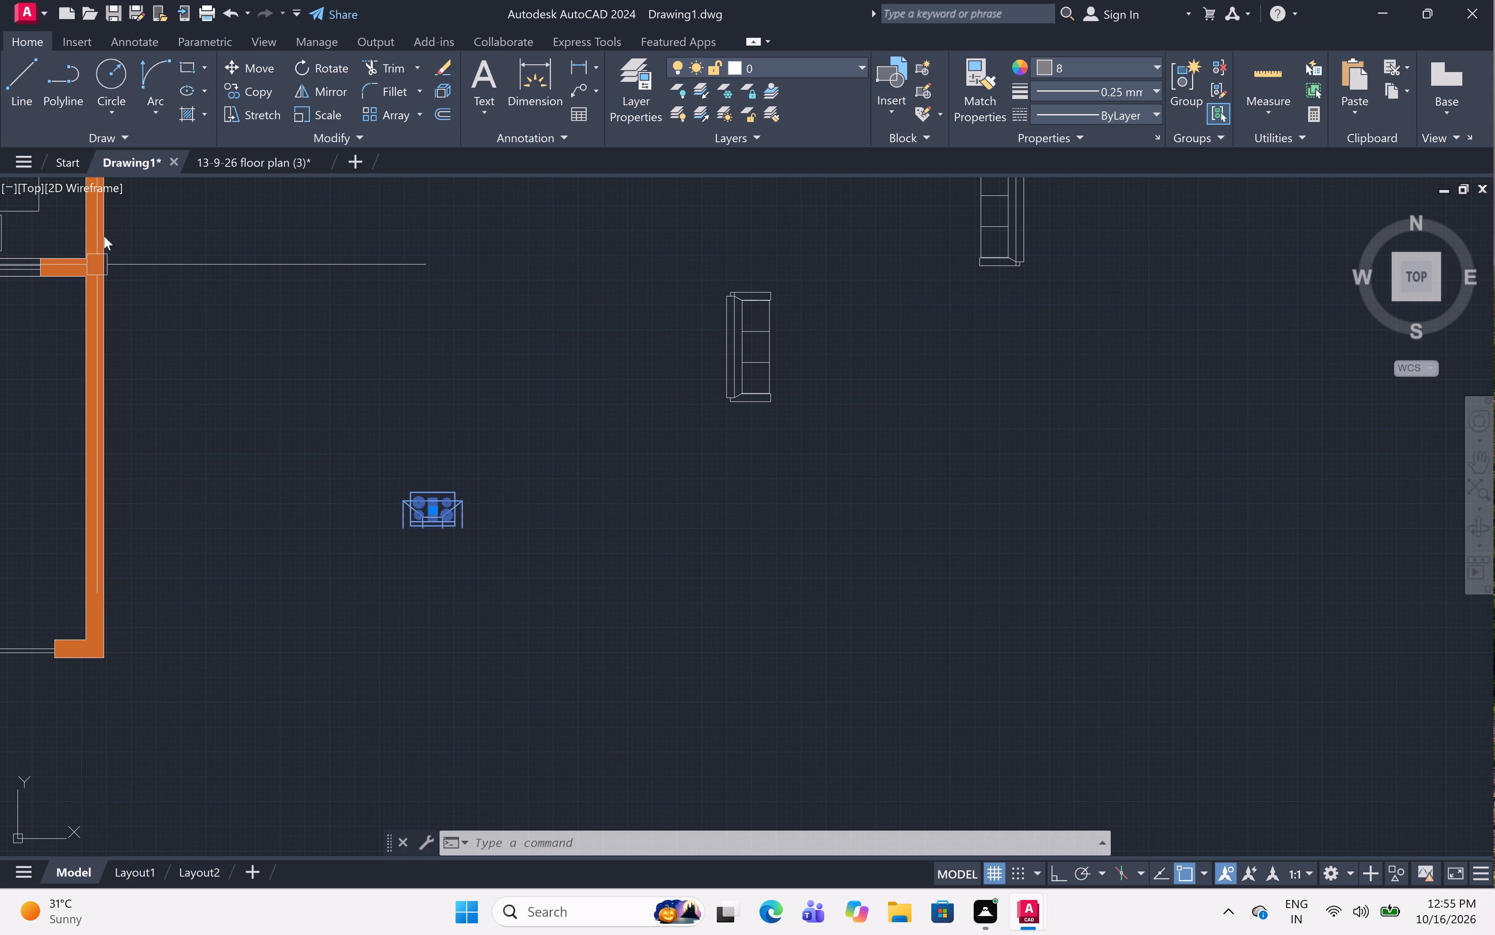
{"action": "left_click", "coordinate": [338, 61]}
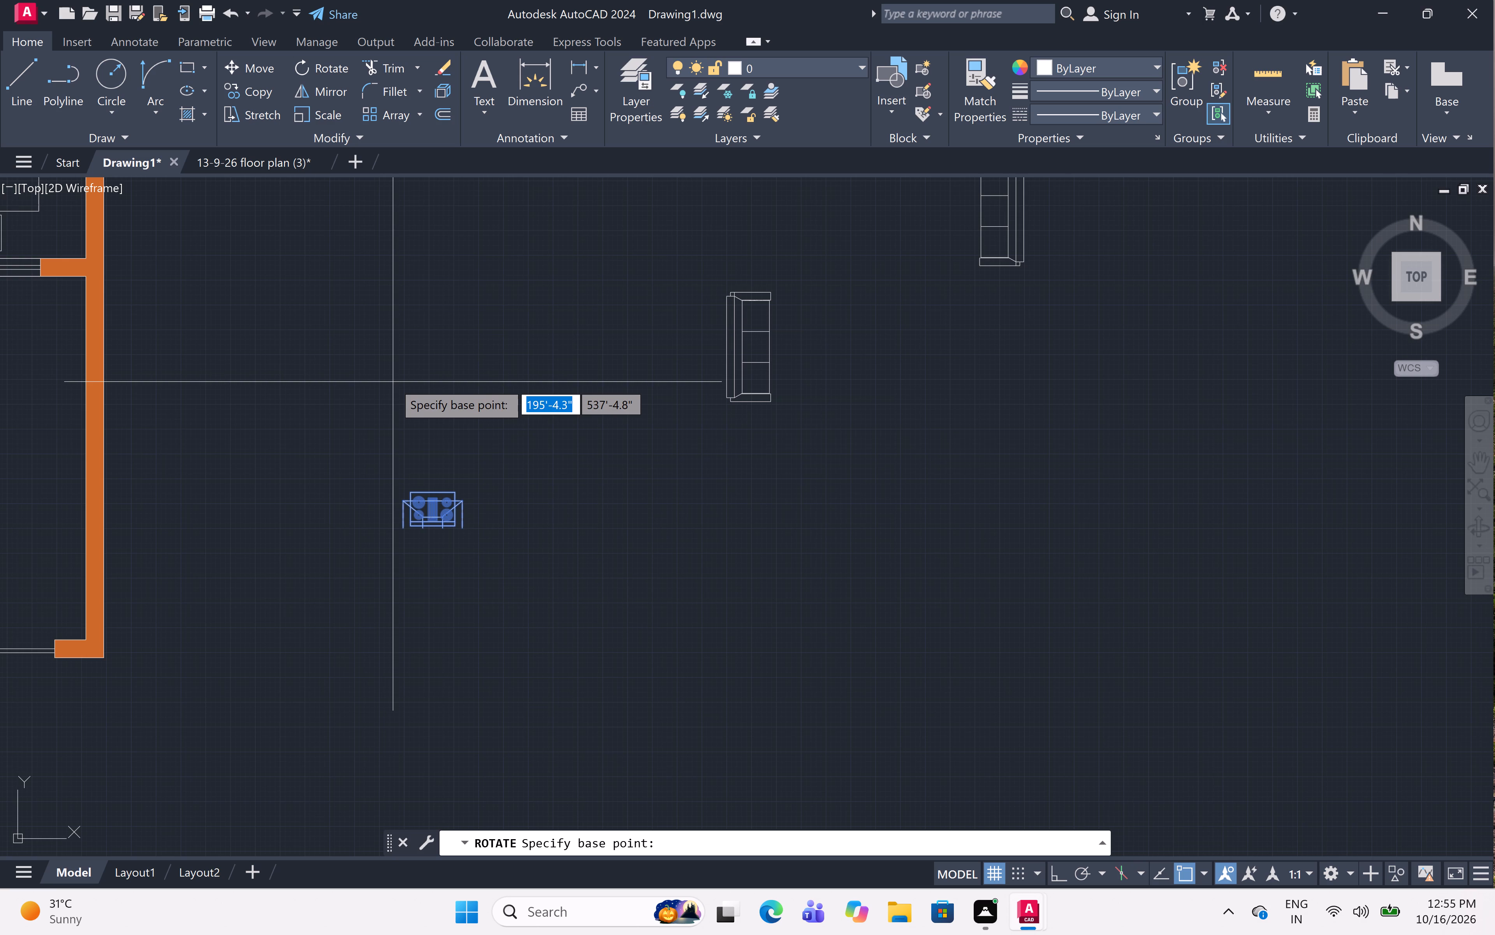
{"action": "left_click", "coordinate": [436, 509]}
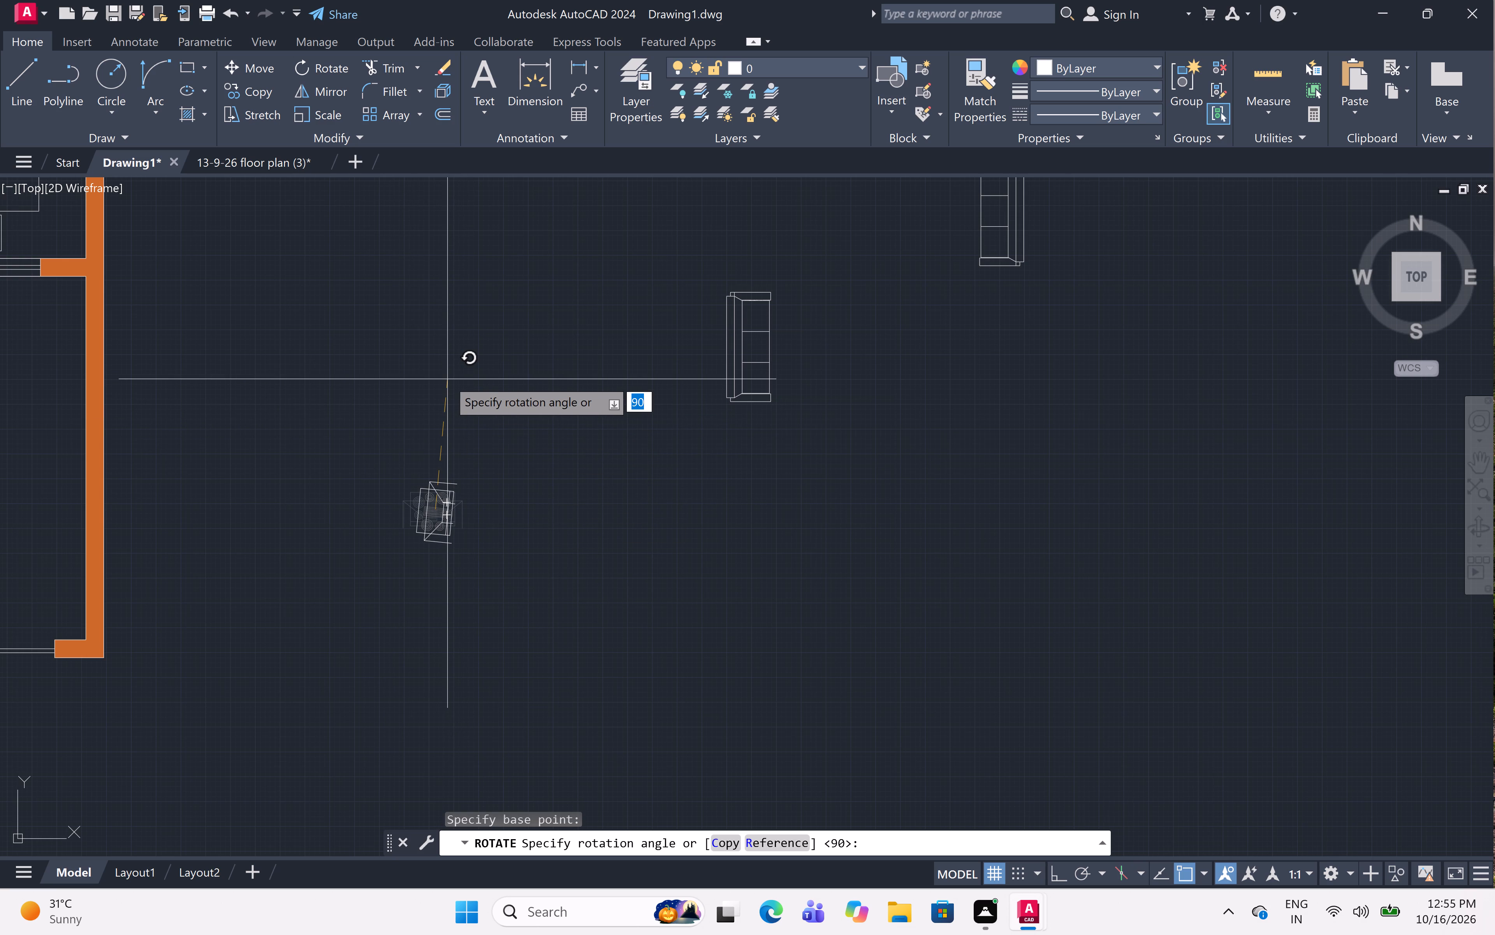
{"action": "key", "text": "F8"}
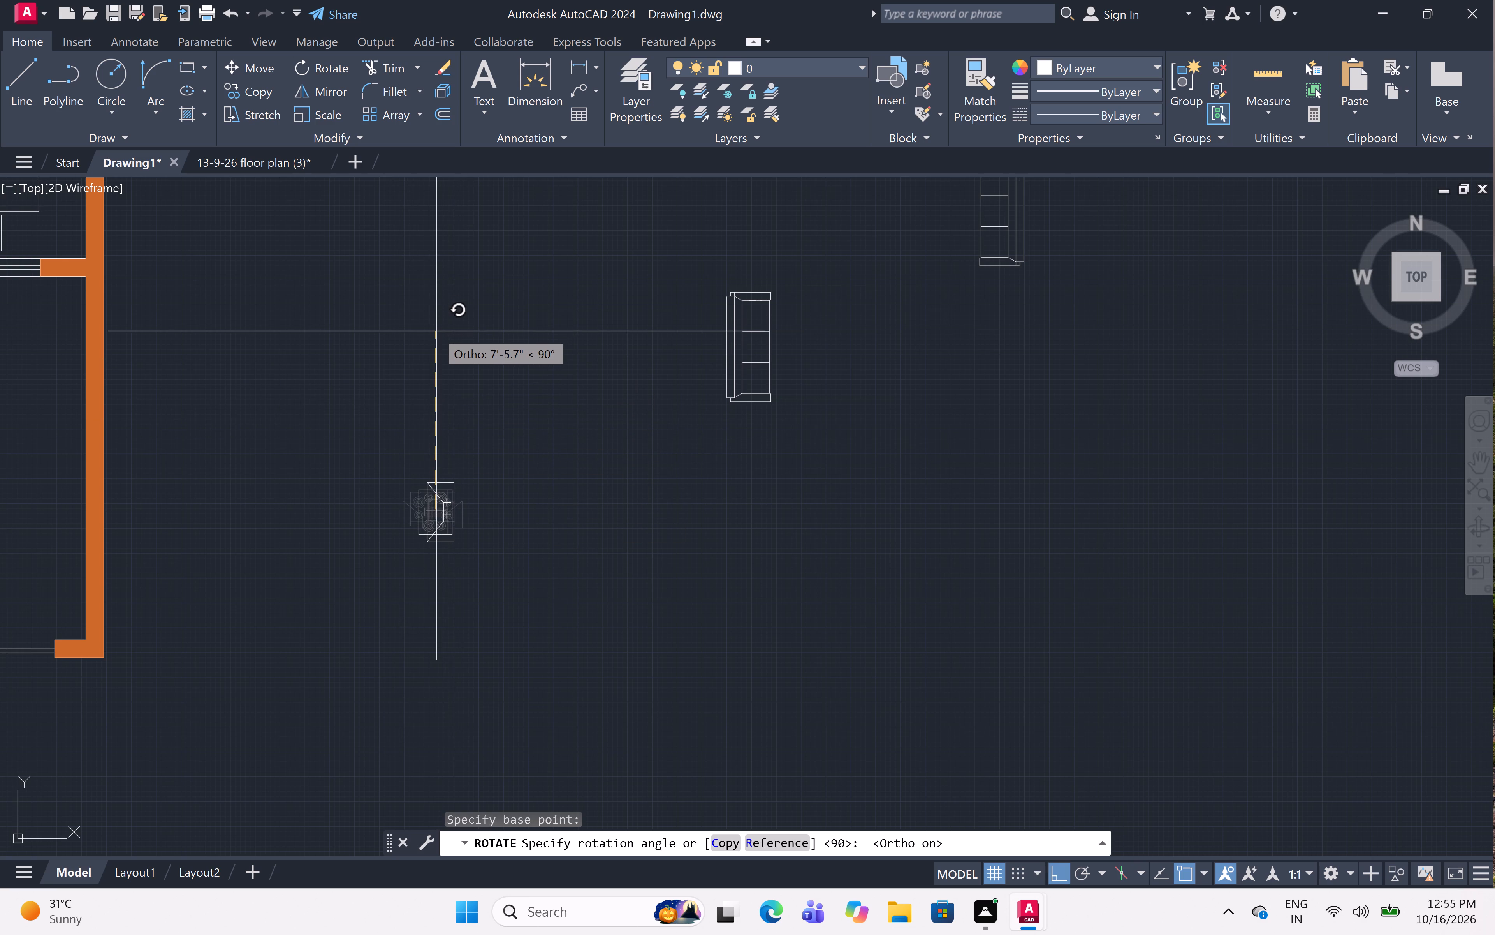
{"action": "left_click", "coordinate": [448, 280]}
Move the rotated stove symbol onto the kitchen counter's leg along the outer wall, with Ortho off.
{"action": "left_click", "coordinate": [508, 362]}
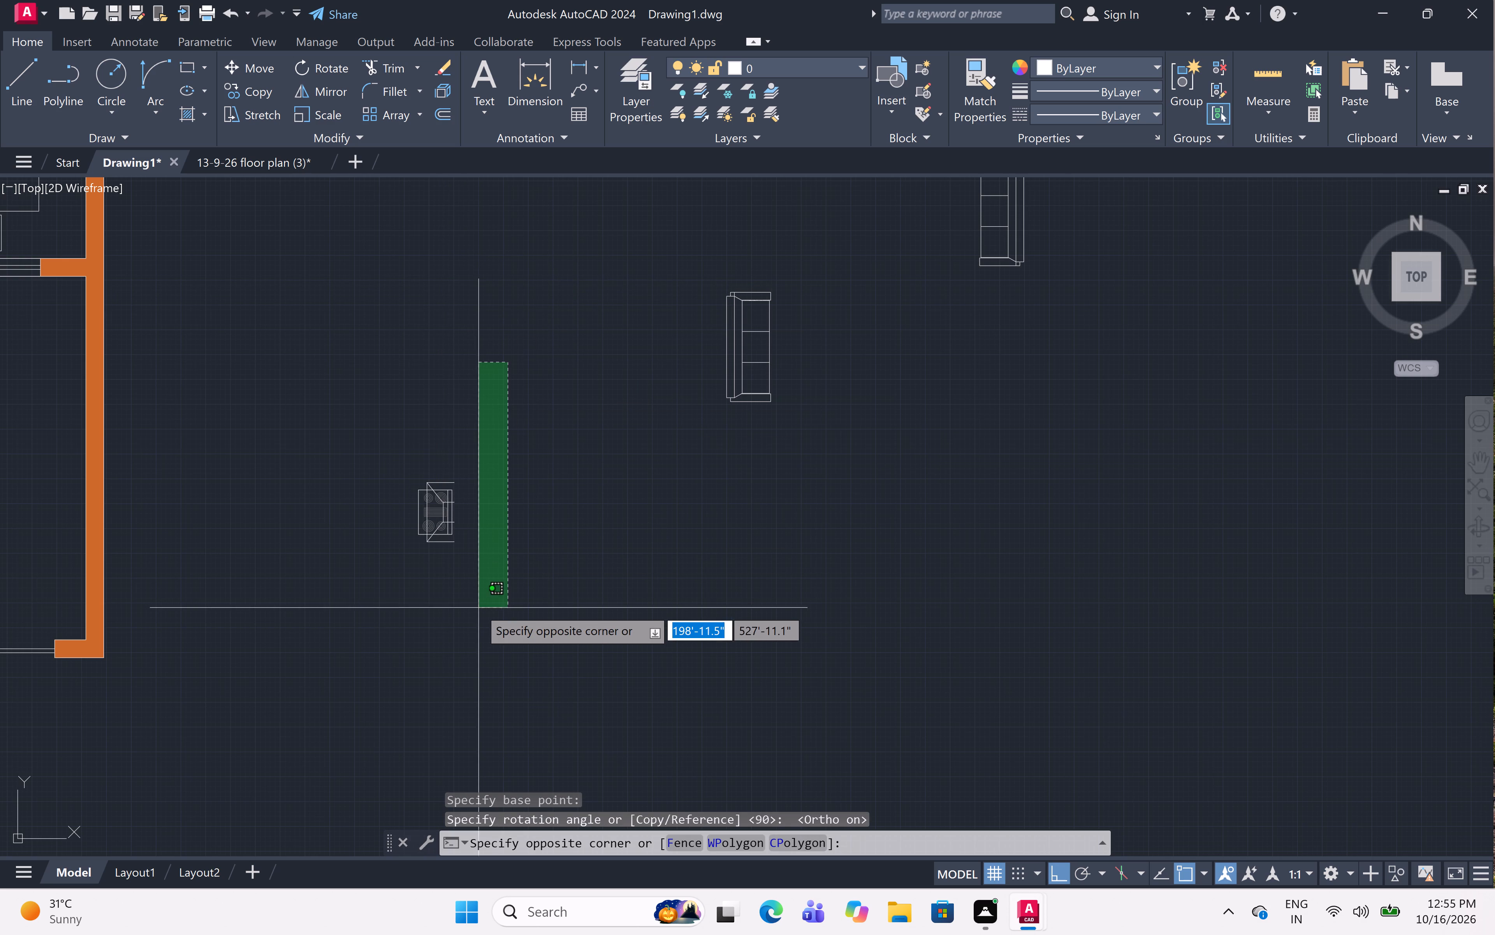
{"action": "left_click", "coordinate": [302, 652]}
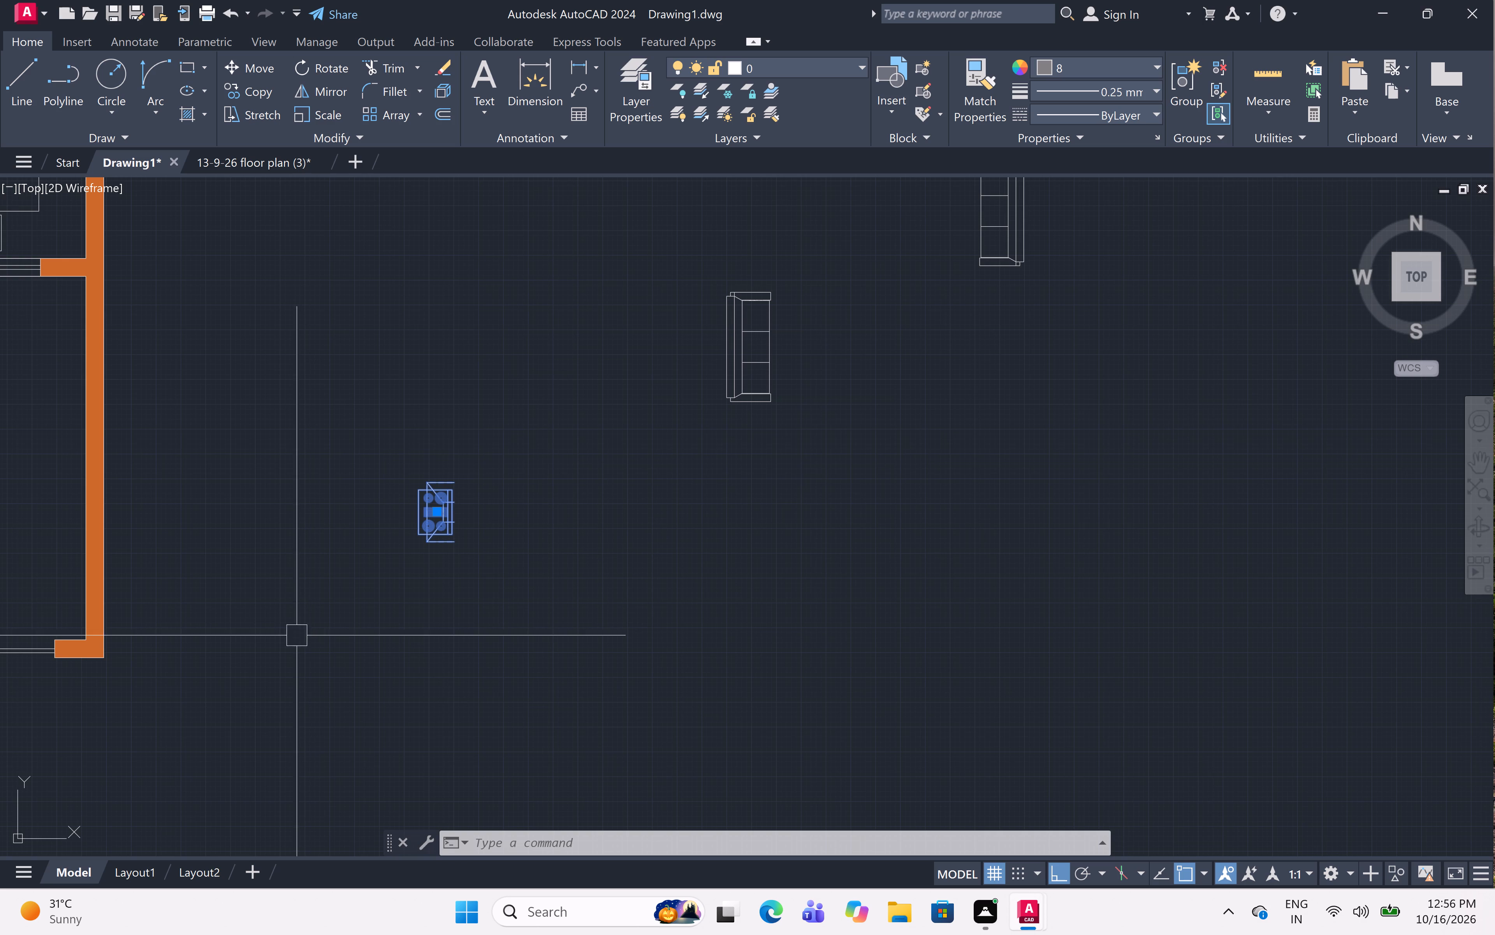
{"action": "type", "text": "m"}
{"action": "key", "text": "space"}
{"action": "left_click", "coordinate": [440, 519]}
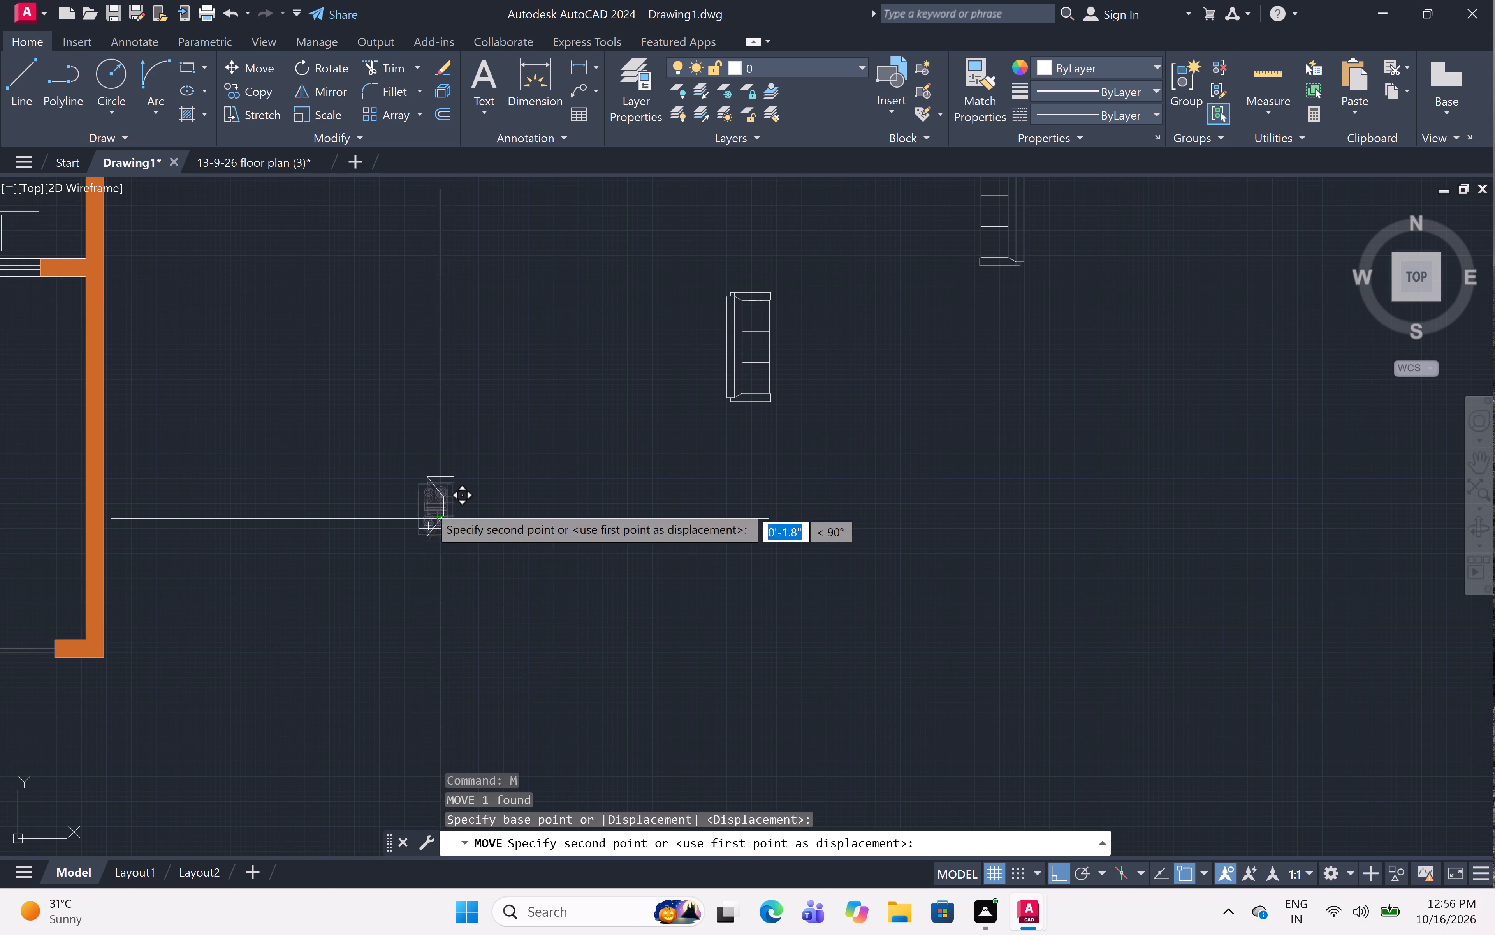
{"action": "scroll", "coordinate": [345, 405], "scroll_direction": "down", "scroll_amount": 3}
{"action": "key", "text": "F8"}
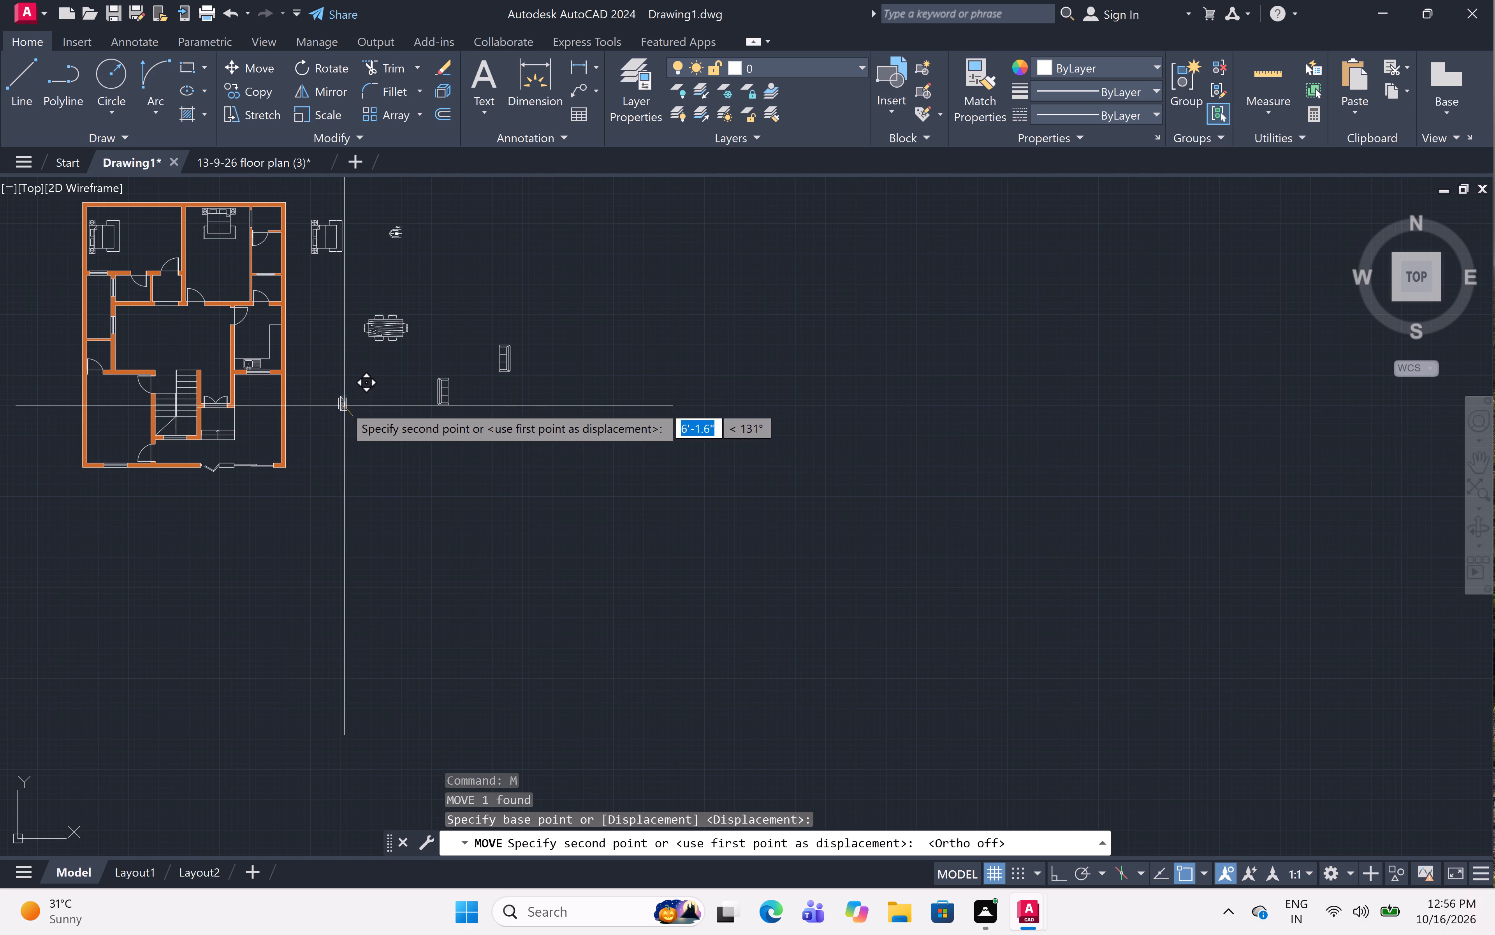
{"action": "scroll", "coordinate": [278, 356], "scroll_direction": "up", "scroll_amount": 4}
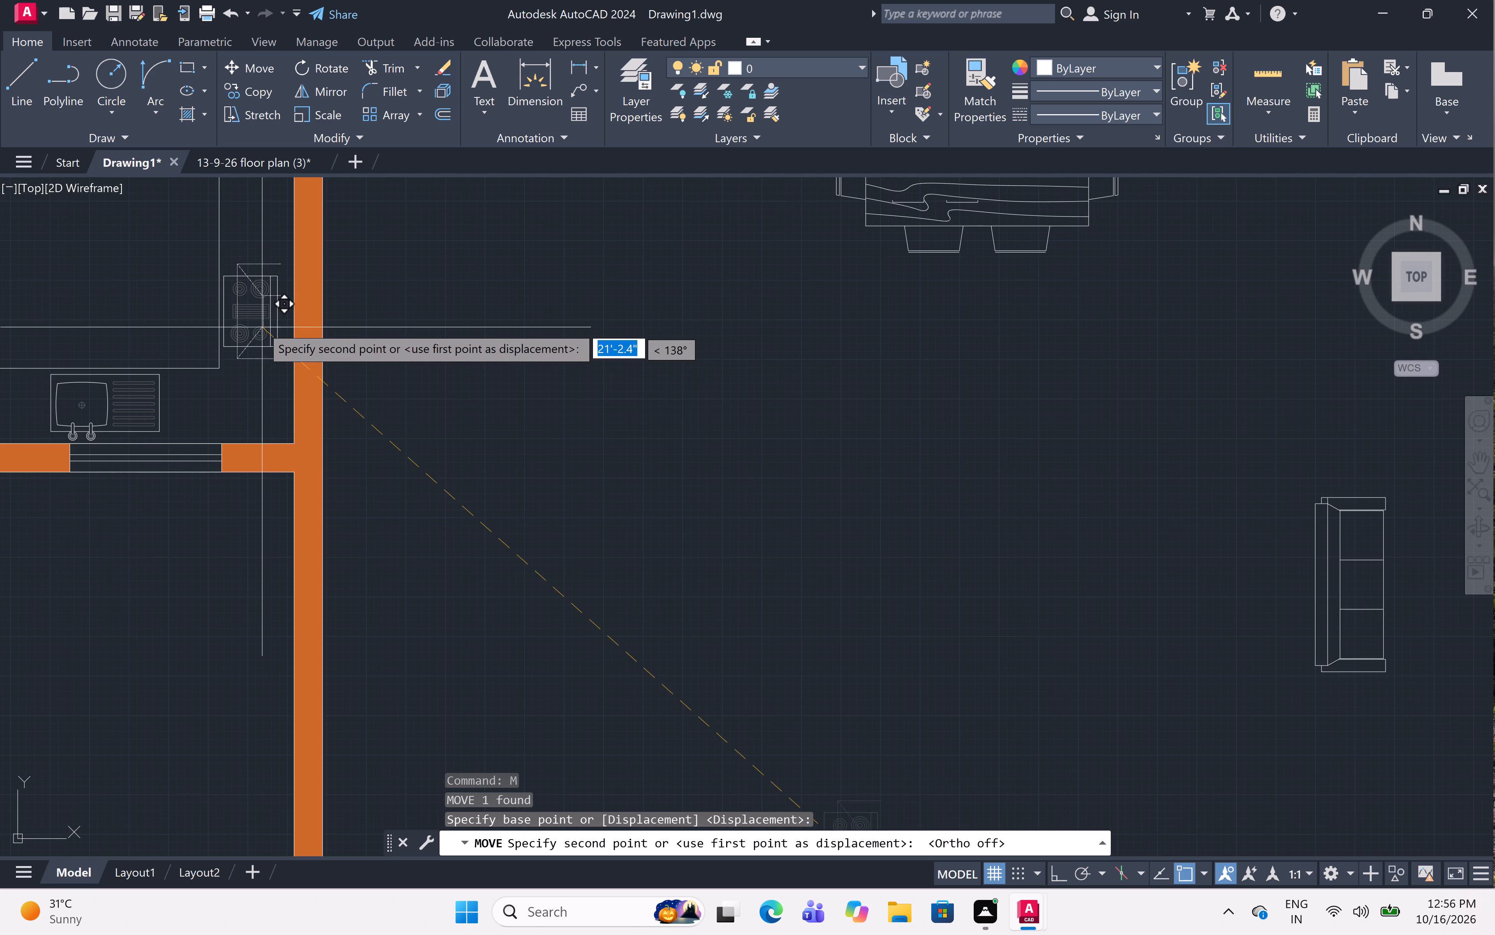
{"action": "middle_click_drag", "start_coordinate": [261, 326], "coordinate": [314, 541]}
{"action": "scroll", "coordinate": [314, 541], "scroll_direction": "up", "scroll_amount": 1}
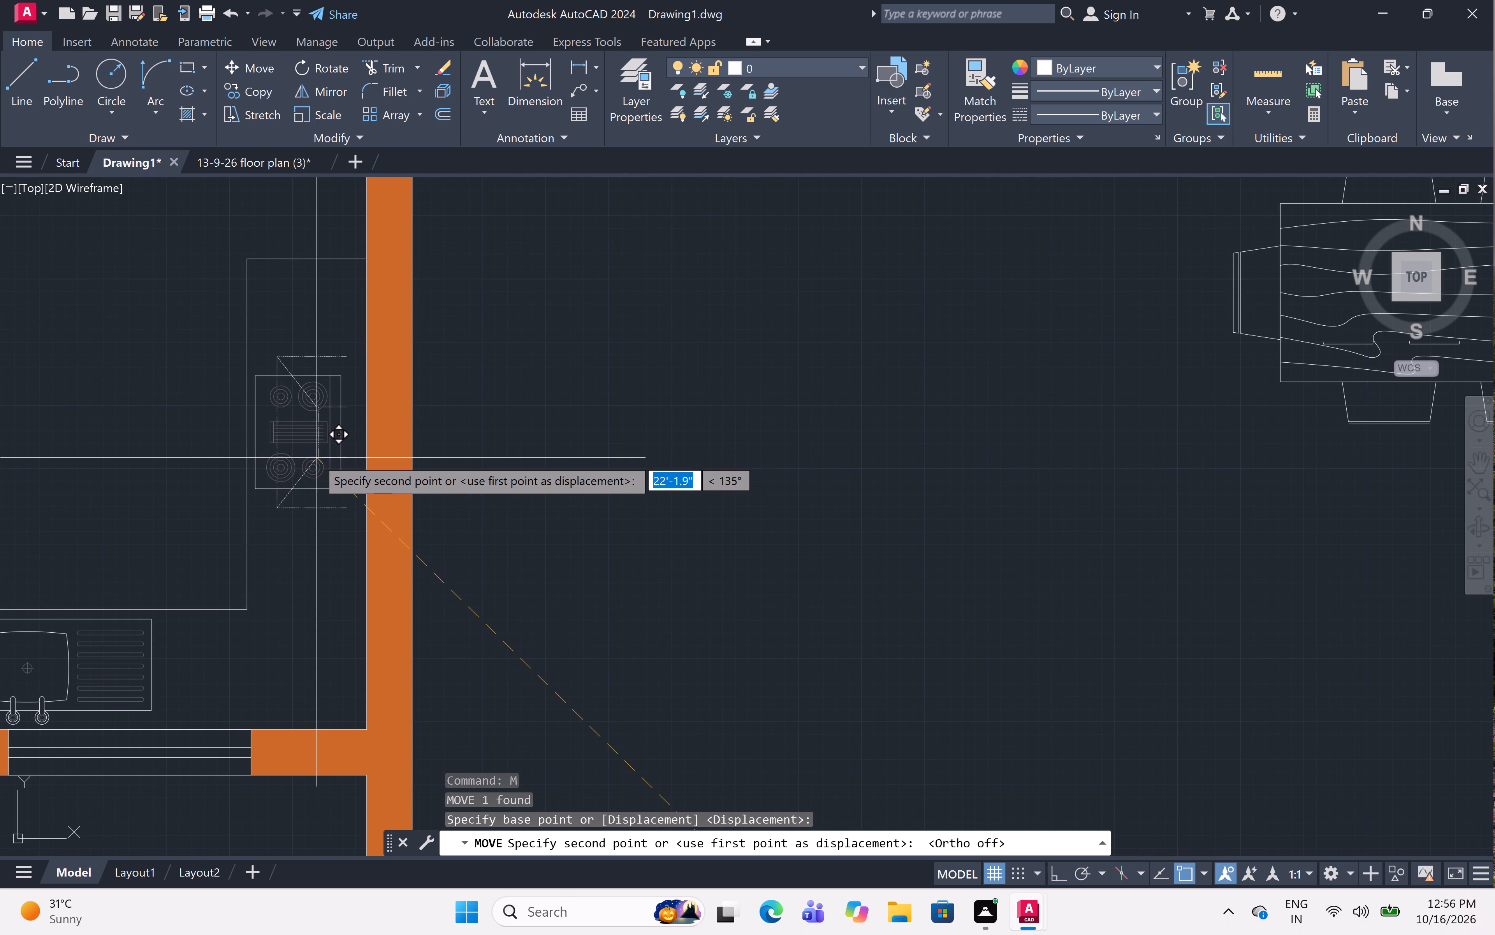
{"action": "left_click", "coordinate": [326, 476]}
Rotate the sofa farther from the plan 90° clockwise about a point on its back, with Ortho on.
{"action": "scroll", "coordinate": [619, 509], "scroll_direction": "down", "scroll_amount": 4}
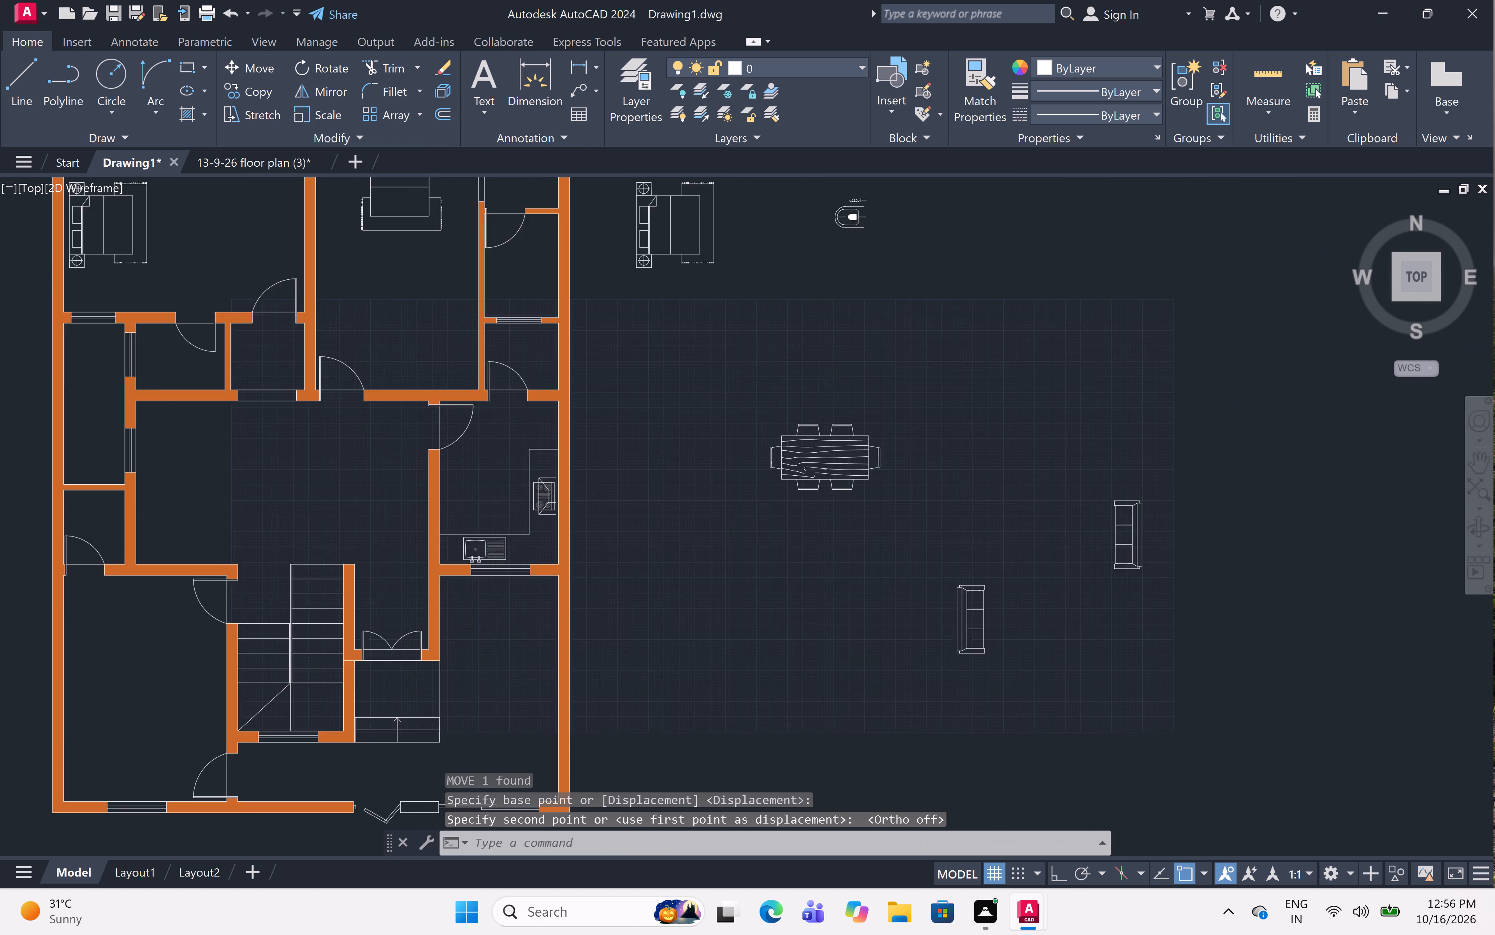
{"action": "middle_click_drag", "start_coordinate": [621, 520], "coordinate": [703, 489]}
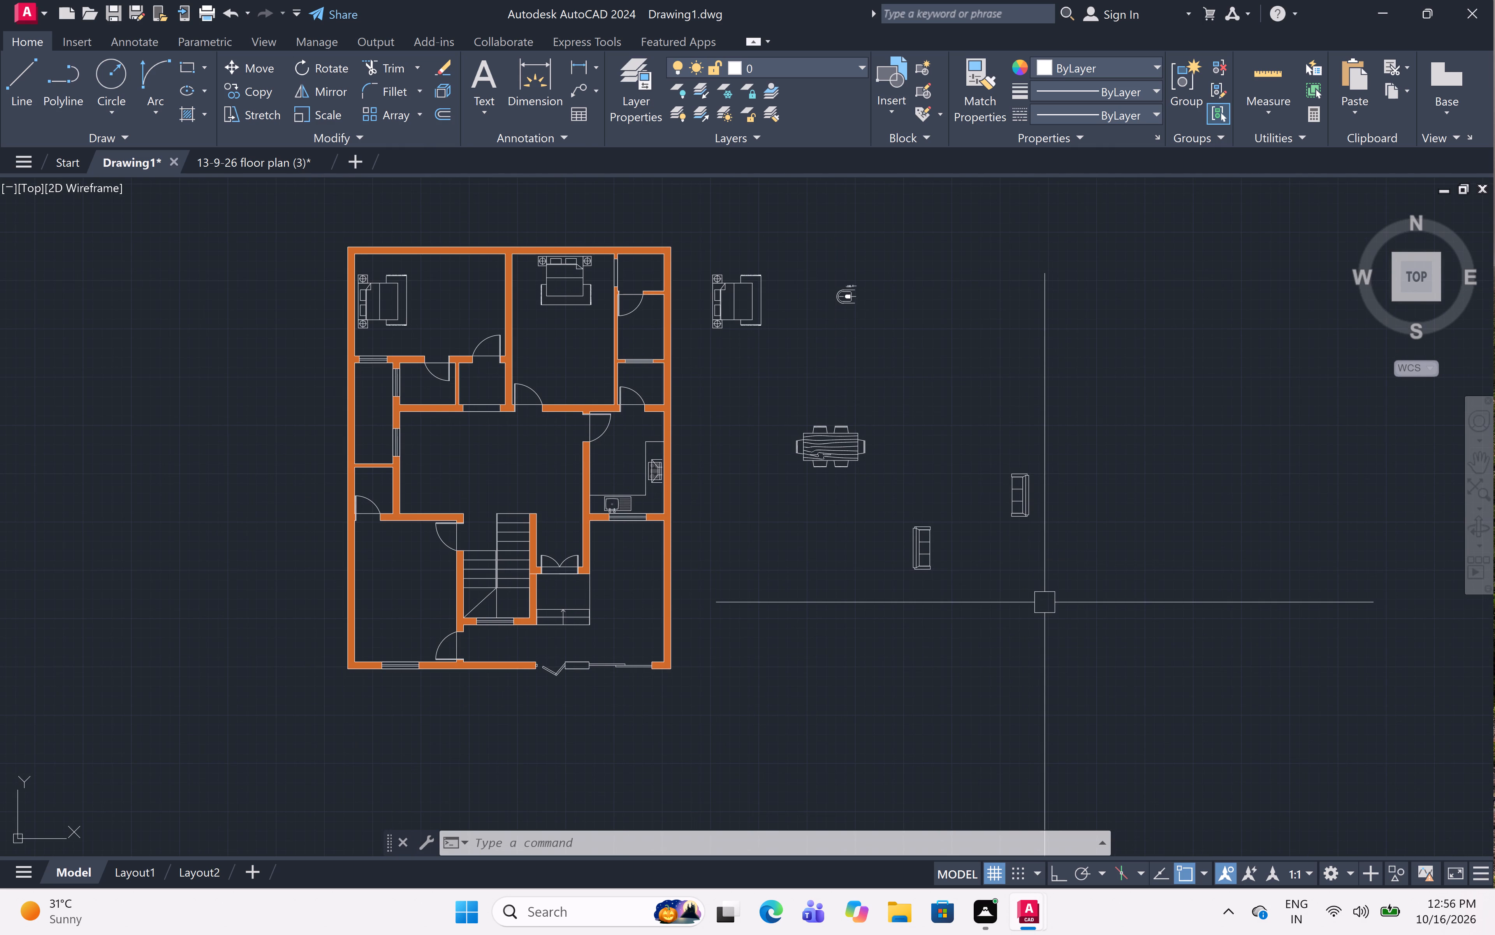
{"action": "scroll", "coordinate": [1033, 475], "scroll_direction": "up", "scroll_amount": 1}
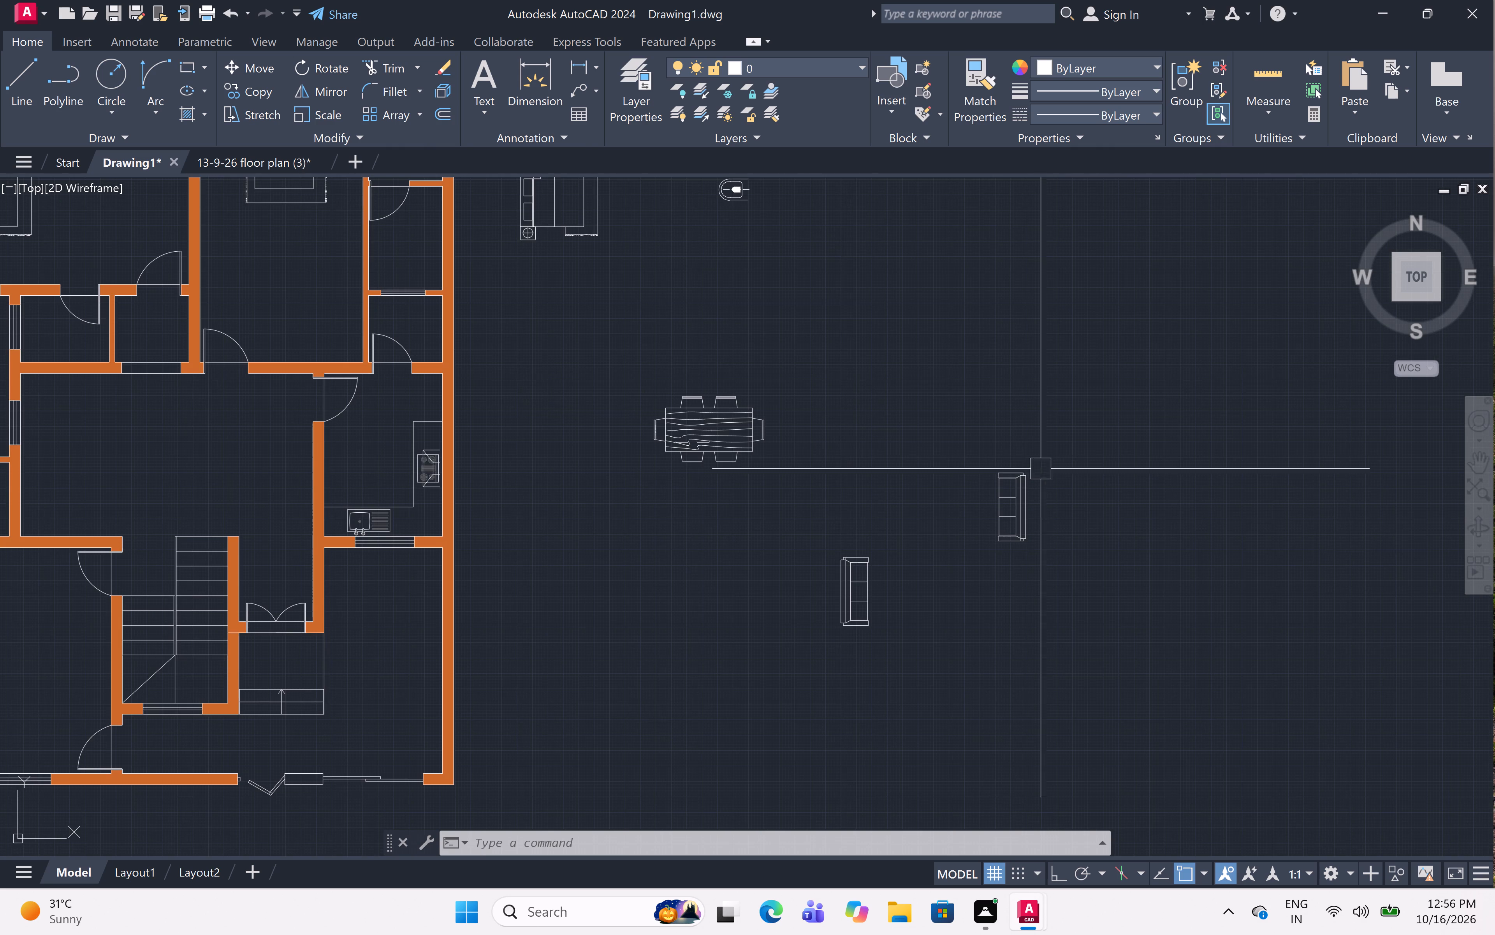
{"action": "left_click", "coordinate": [1049, 457]}
{"action": "left_click", "coordinate": [984, 624]}
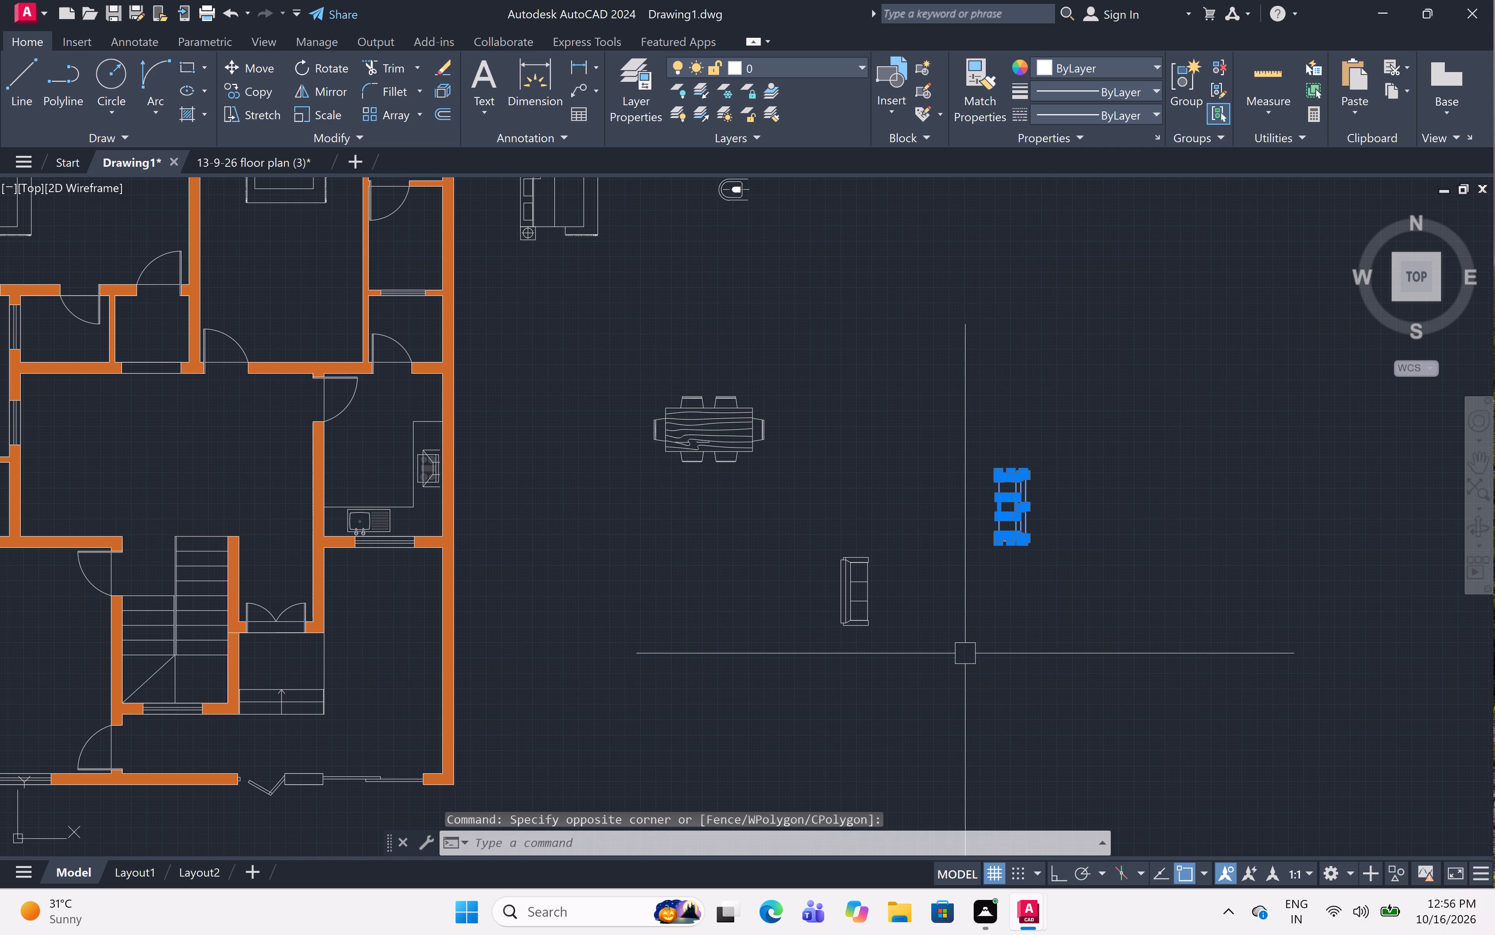
{"action": "left_click", "coordinate": [304, 65]}
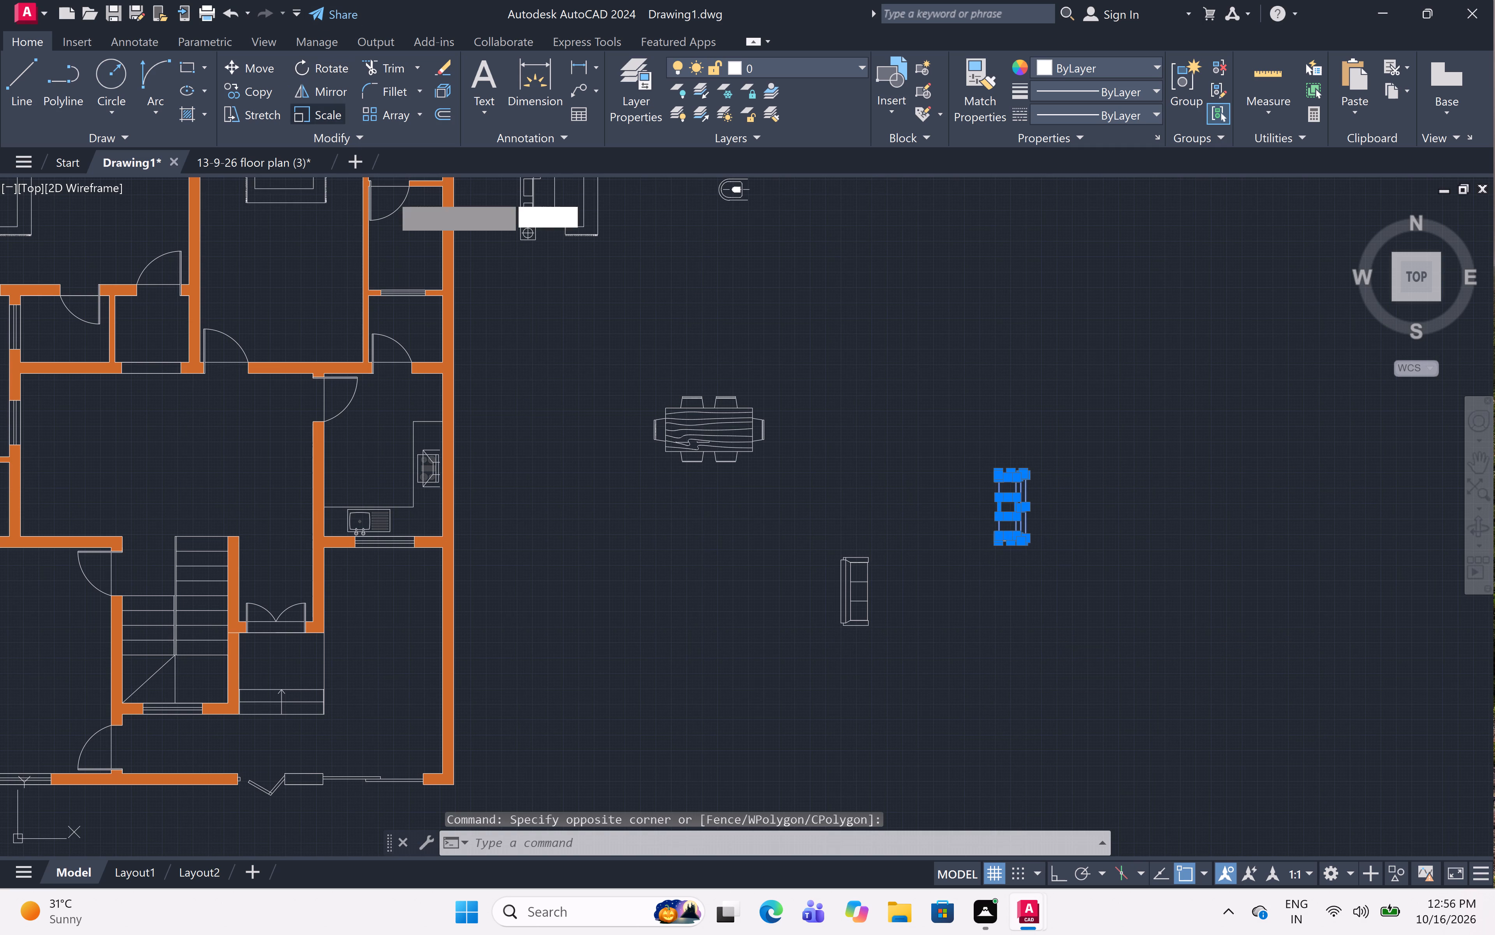
{"action": "left_click", "coordinate": [1057, 880]}
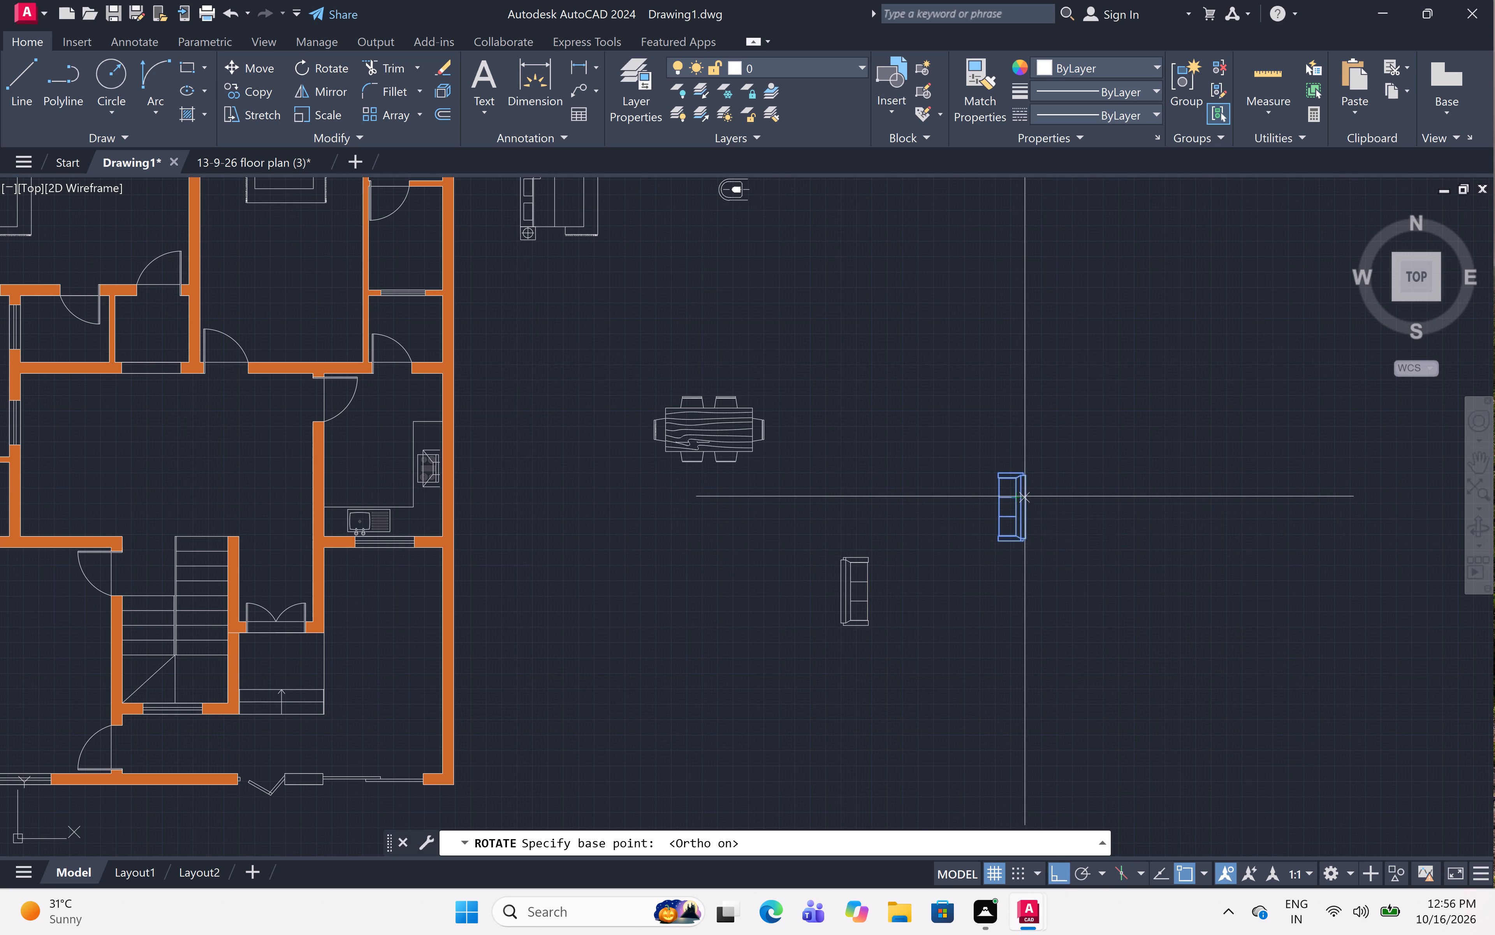
{"action": "left_click", "coordinate": [1024, 507]}
{"action": "left_click", "coordinate": [1025, 595]}
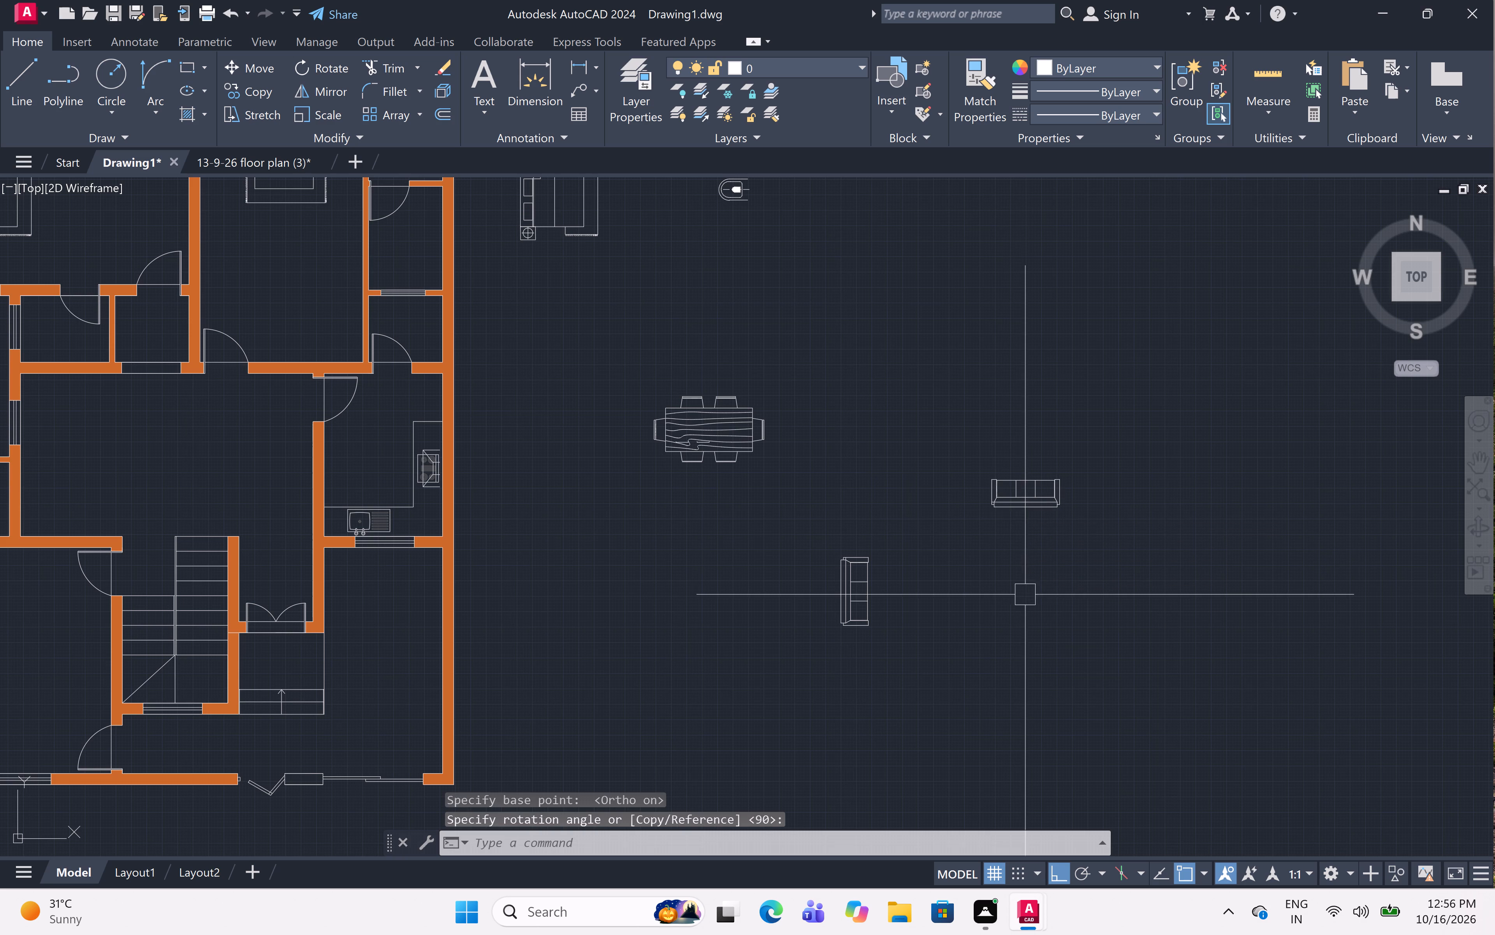
Move the rotated sofa to just below and right of the upright sofa, forming an L arrangement, with Ortho off.
{"action": "left_click", "coordinate": [957, 416]}
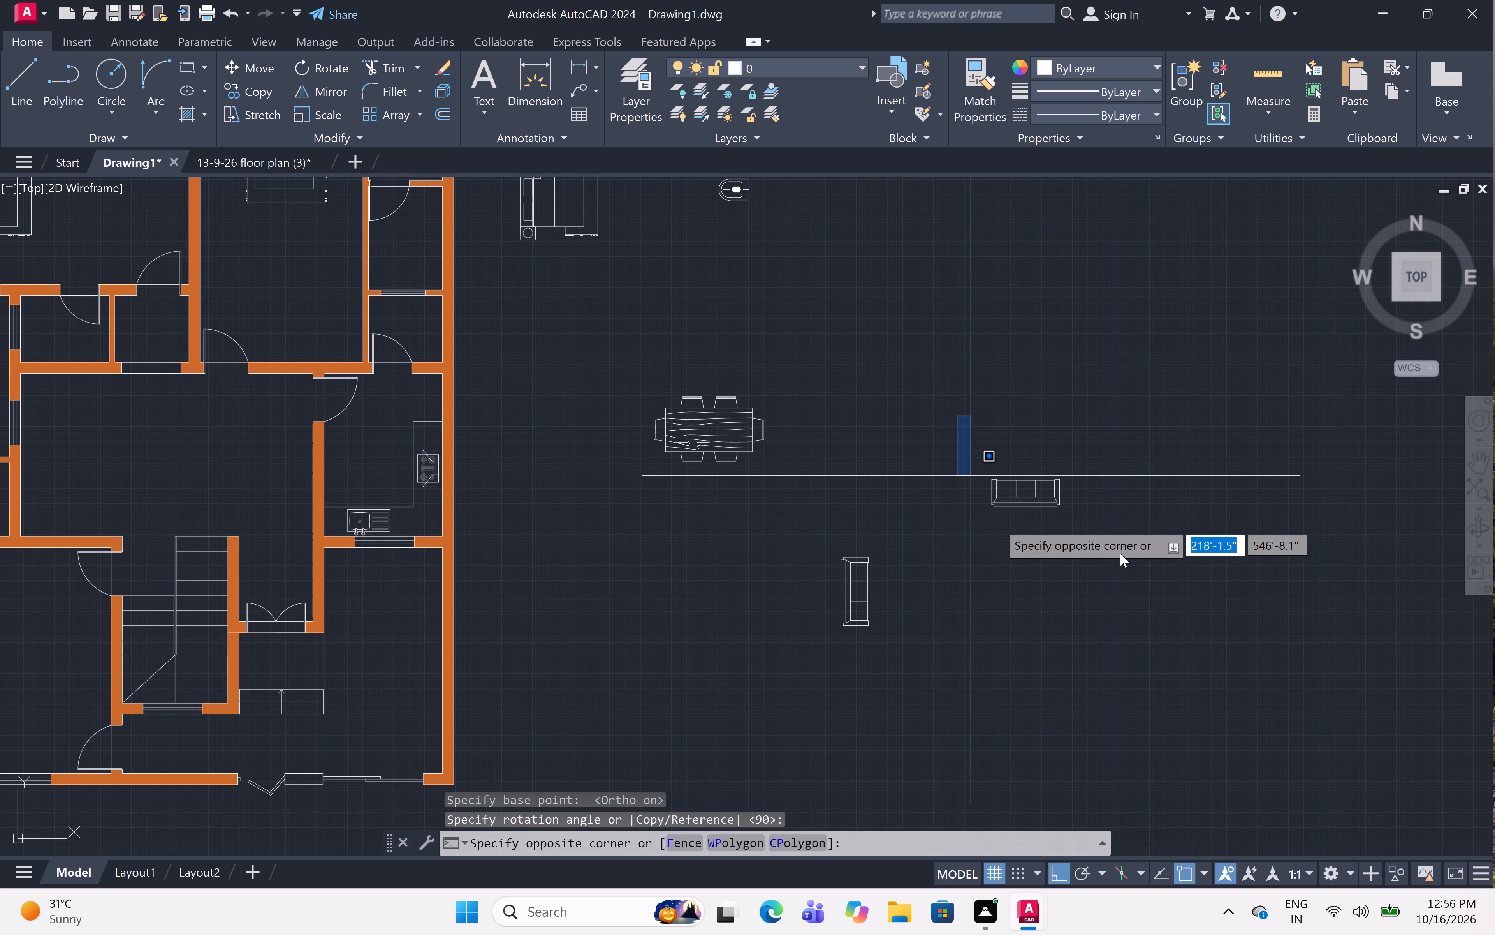
{"action": "left_click", "coordinate": [1126, 576]}
{"action": "type", "text": "m"}
{"action": "key", "text": "space"}
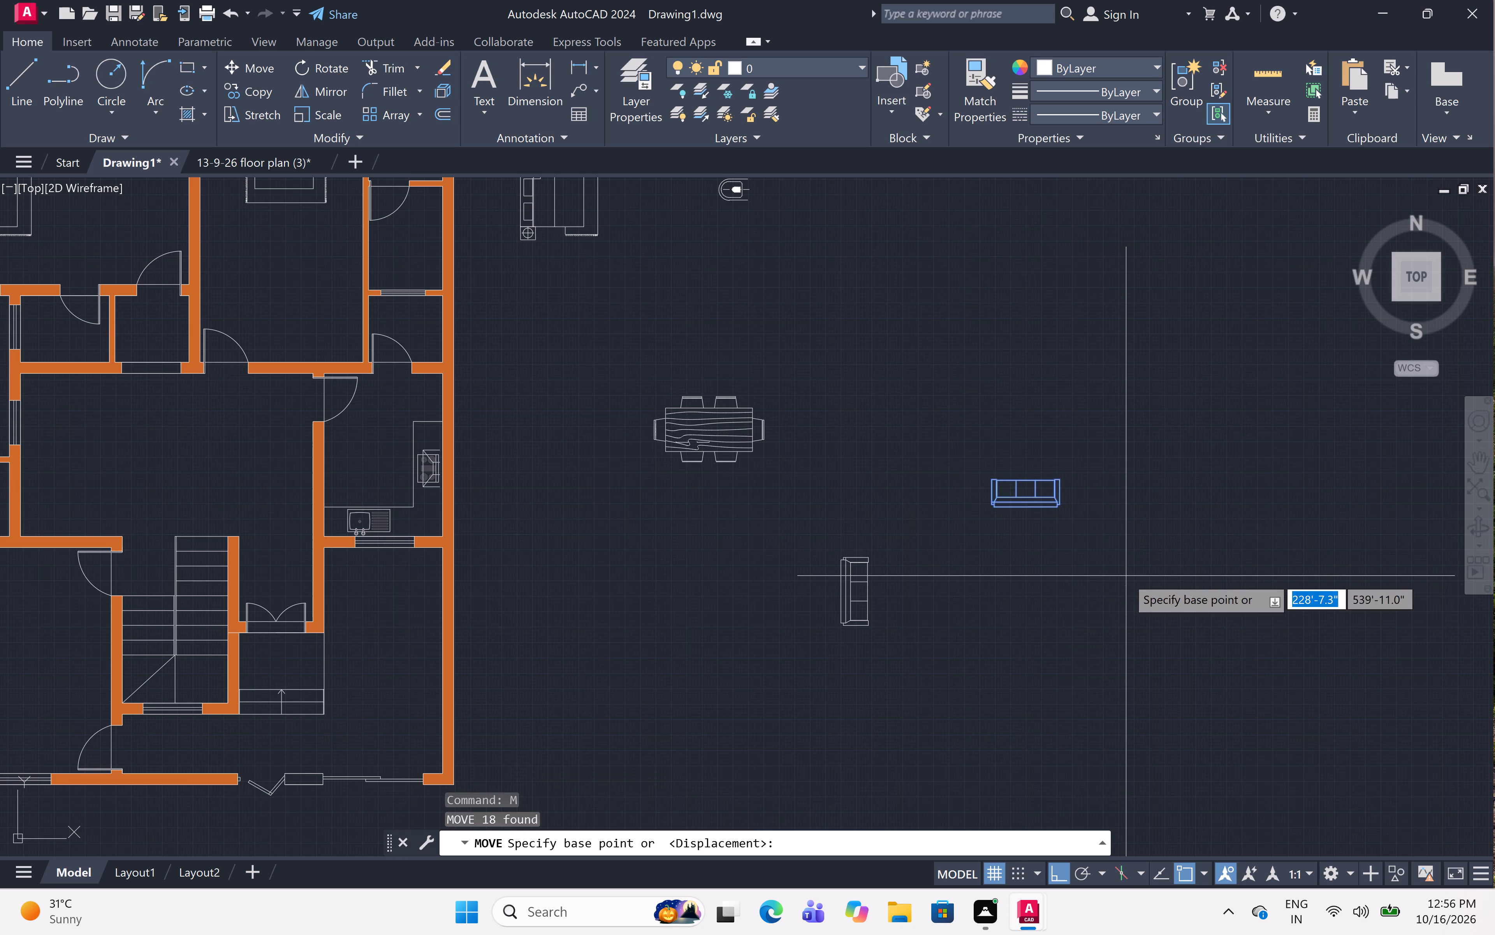
{"action": "left_click", "coordinate": [1020, 503]}
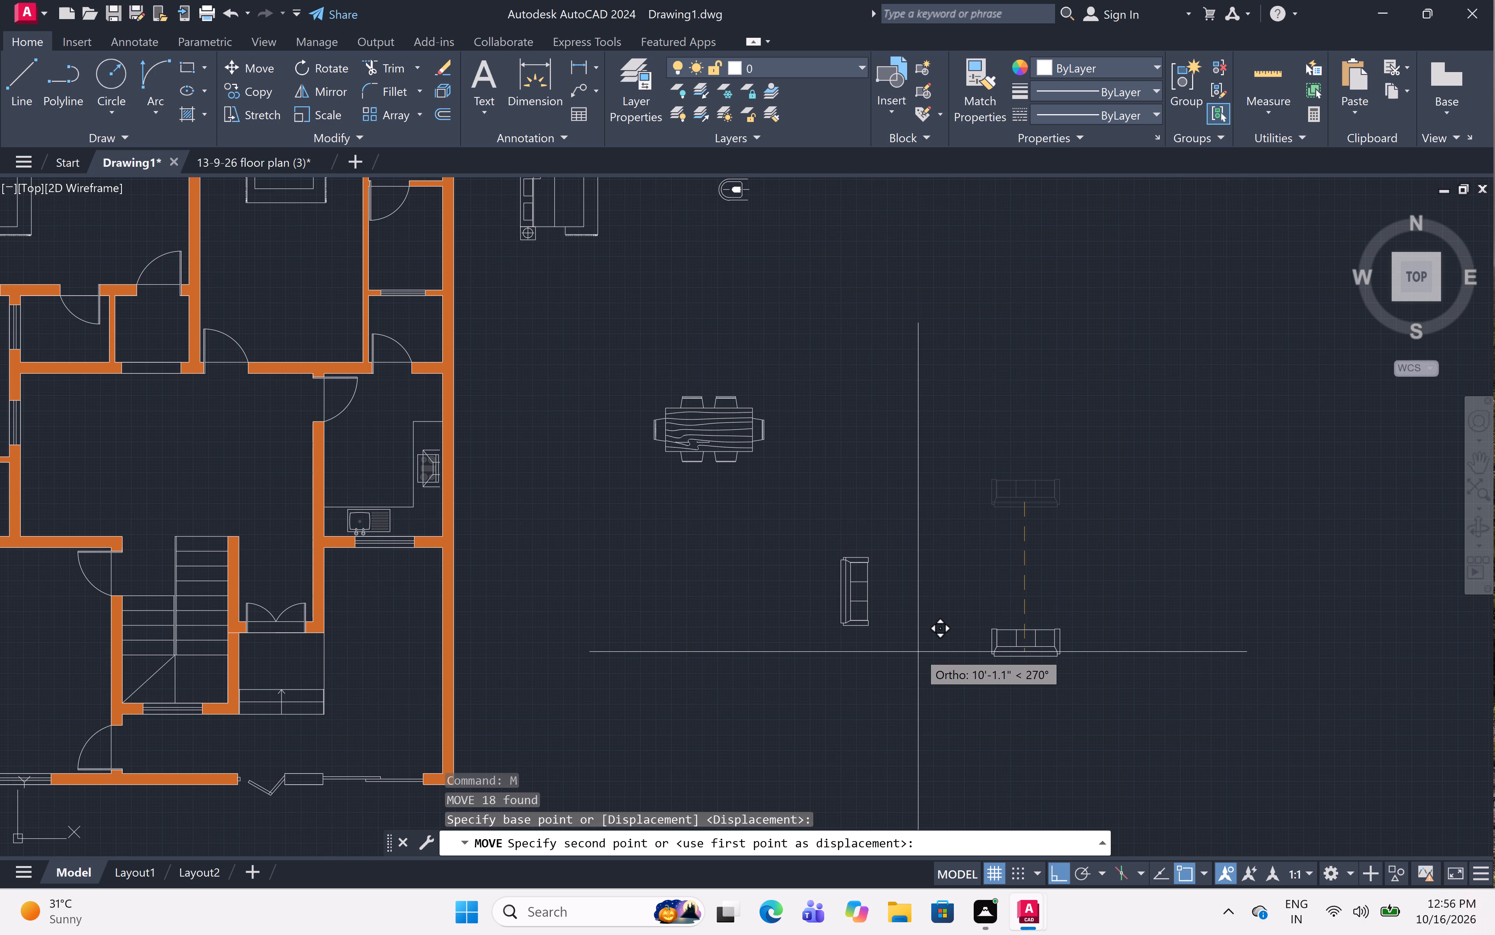
{"action": "key", "text": "F8"}
{"action": "scroll", "coordinate": [871, 640], "scroll_direction": "up", "scroll_amount": 3}
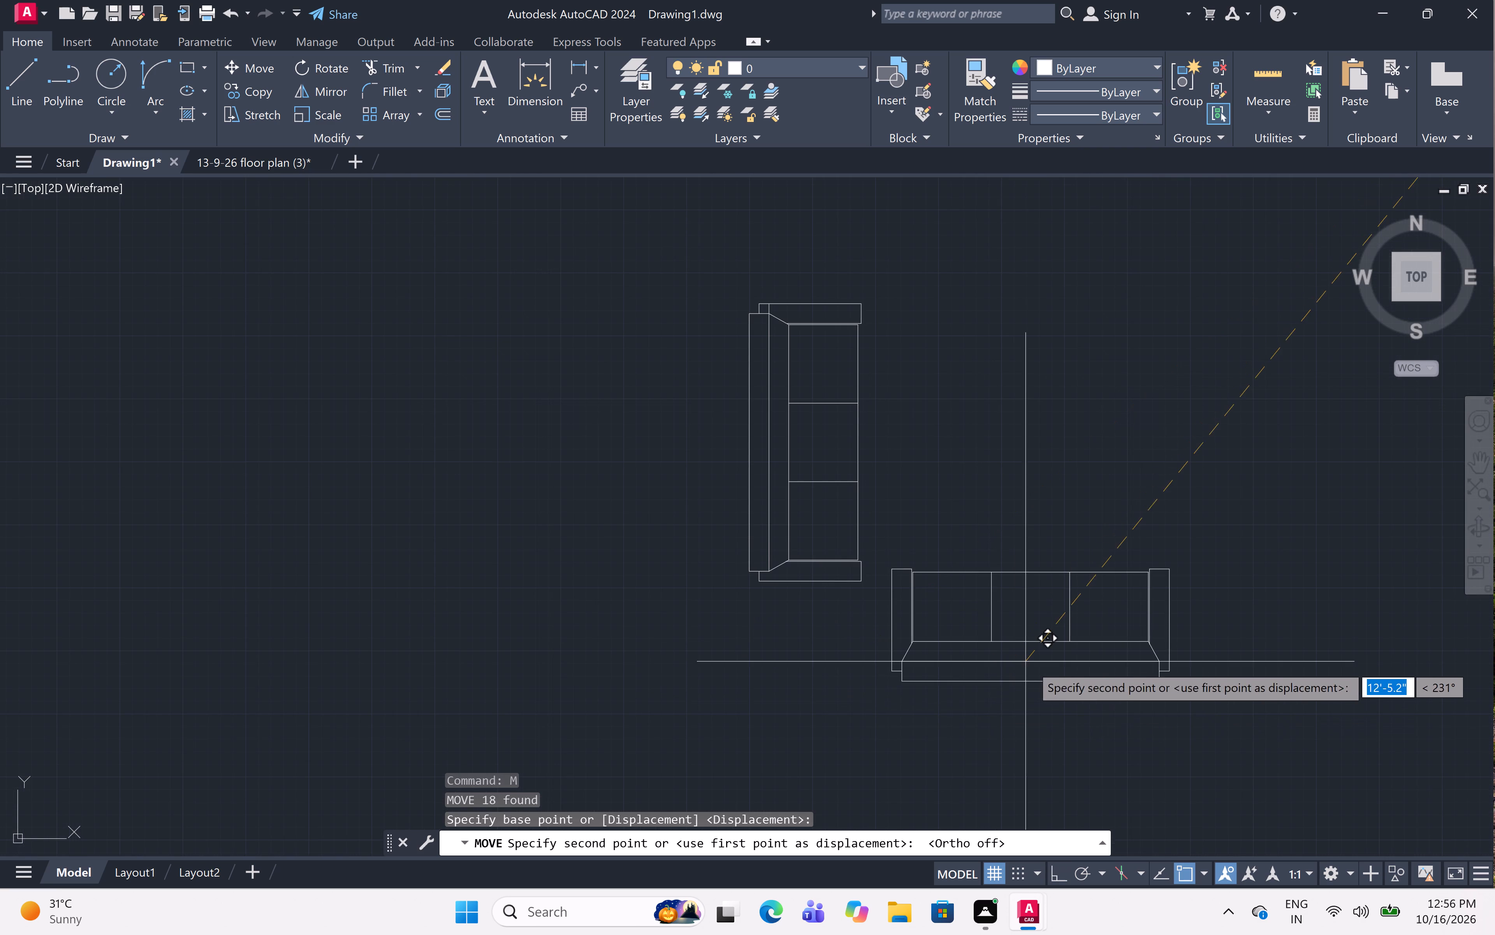
{"action": "left_click", "coordinate": [1027, 684]}
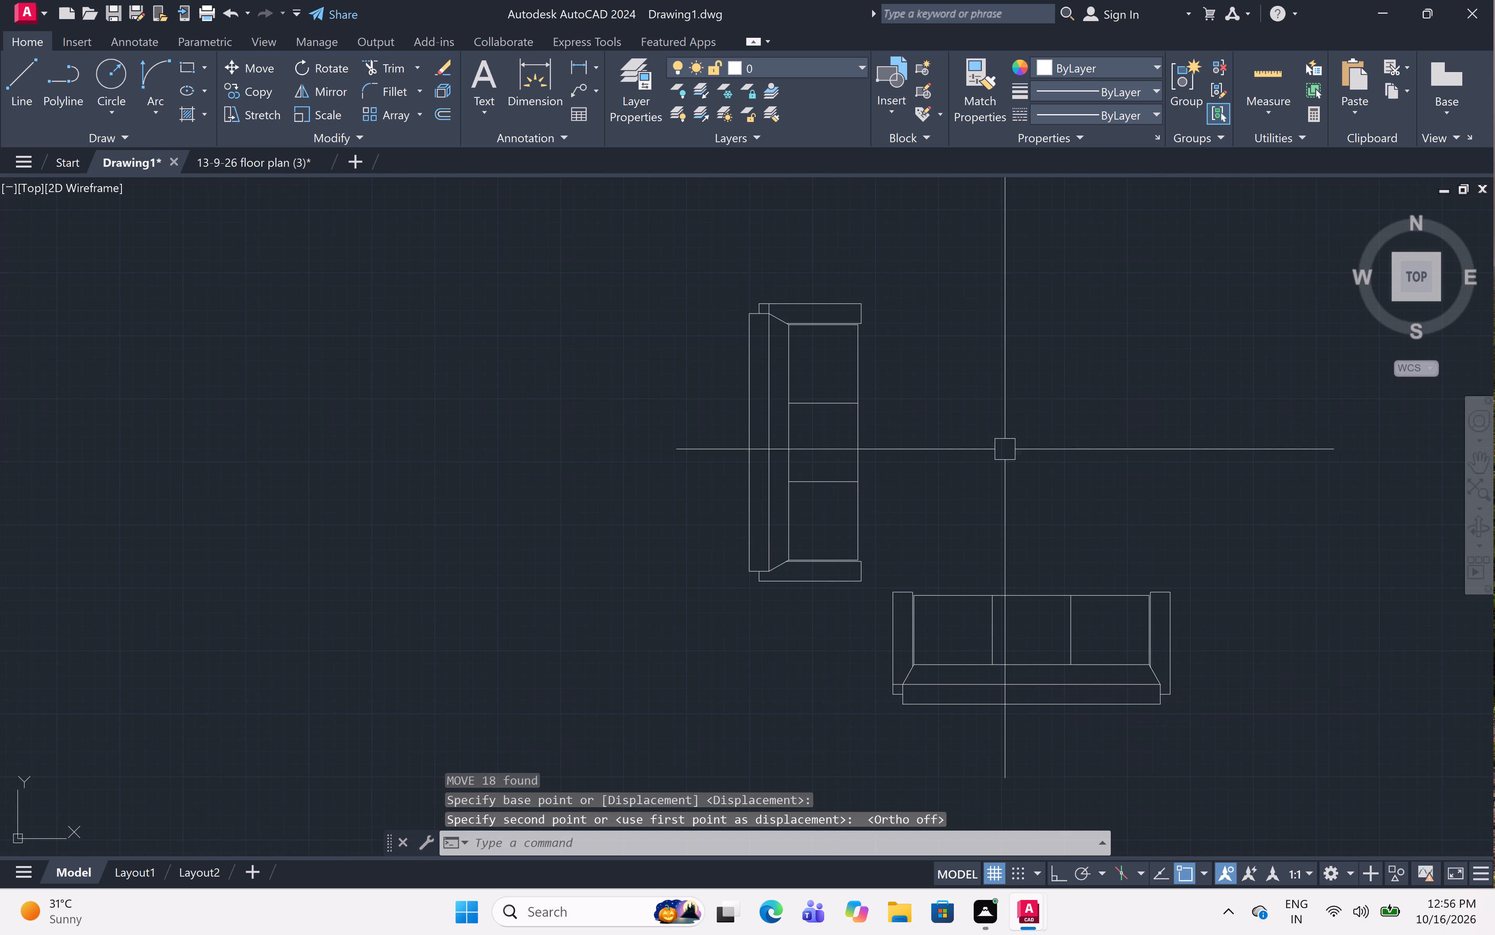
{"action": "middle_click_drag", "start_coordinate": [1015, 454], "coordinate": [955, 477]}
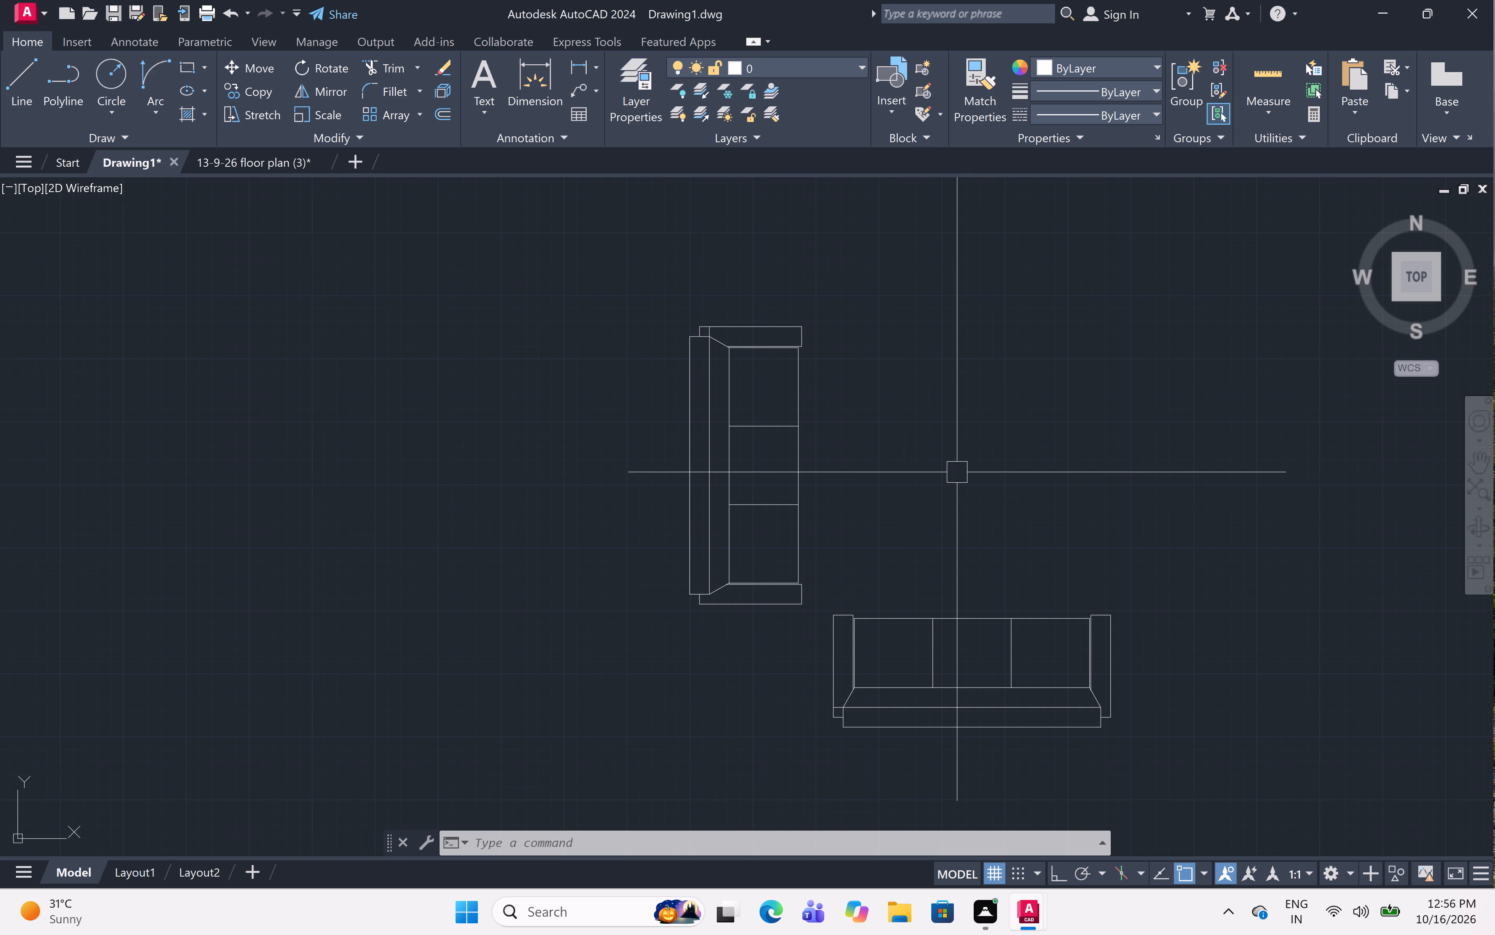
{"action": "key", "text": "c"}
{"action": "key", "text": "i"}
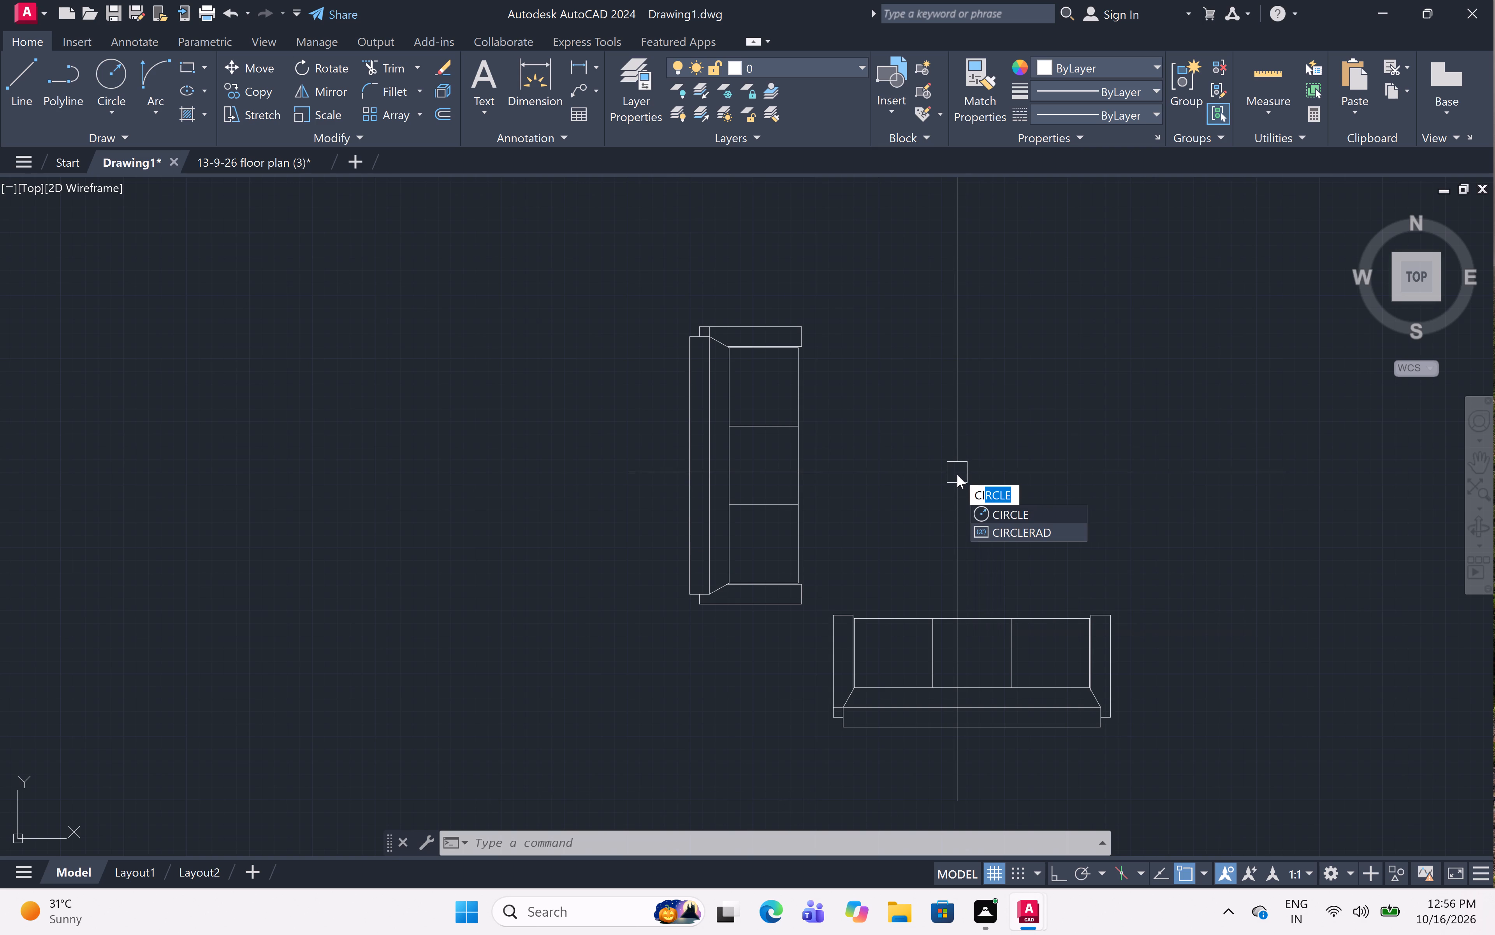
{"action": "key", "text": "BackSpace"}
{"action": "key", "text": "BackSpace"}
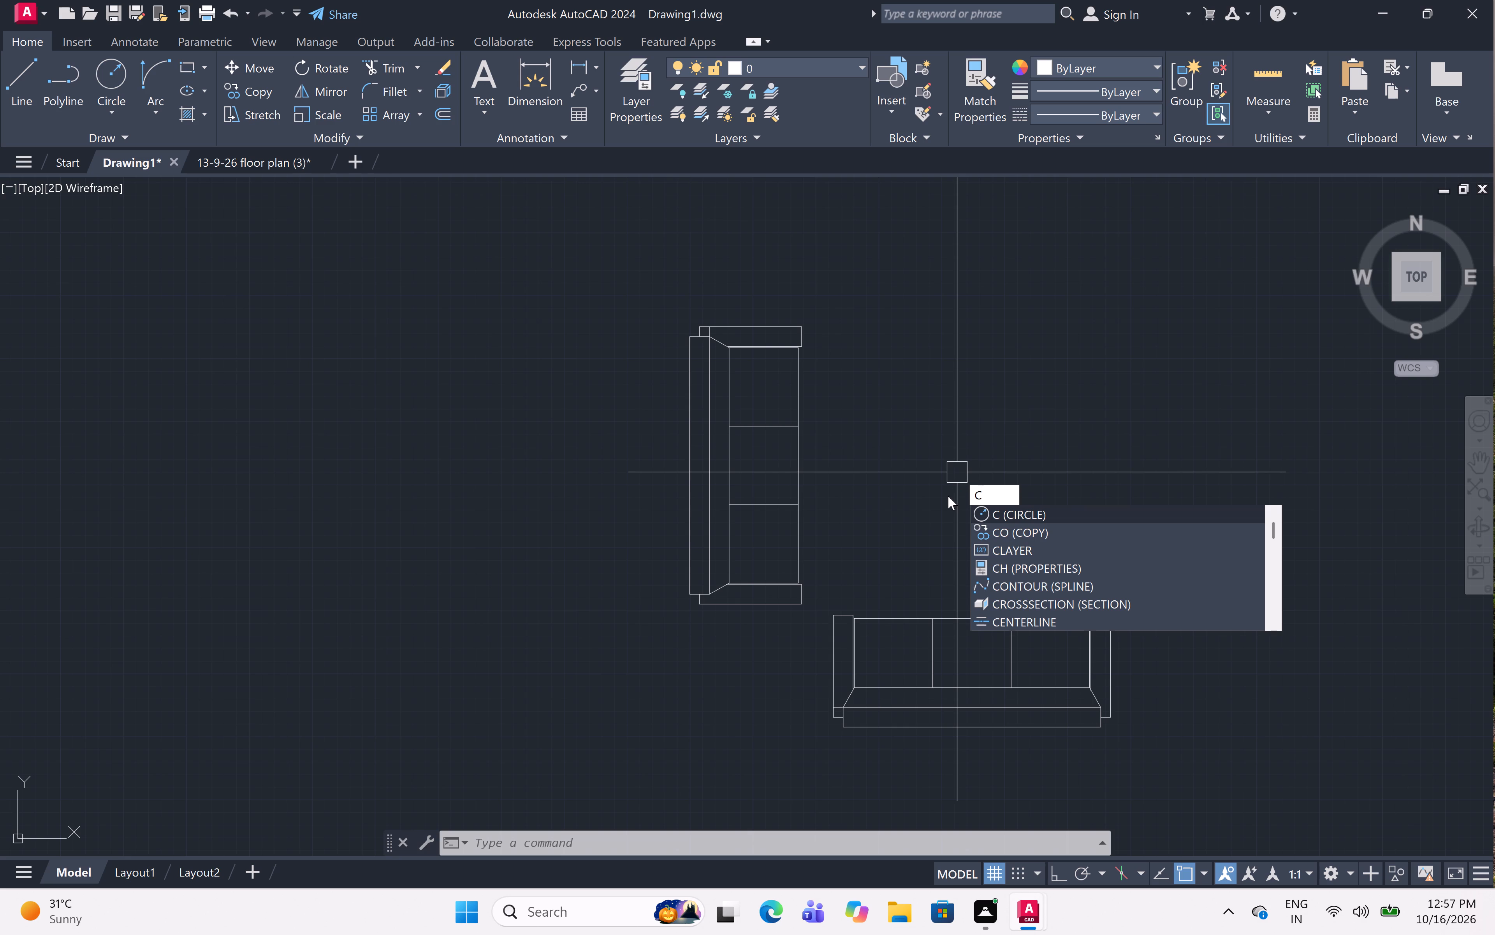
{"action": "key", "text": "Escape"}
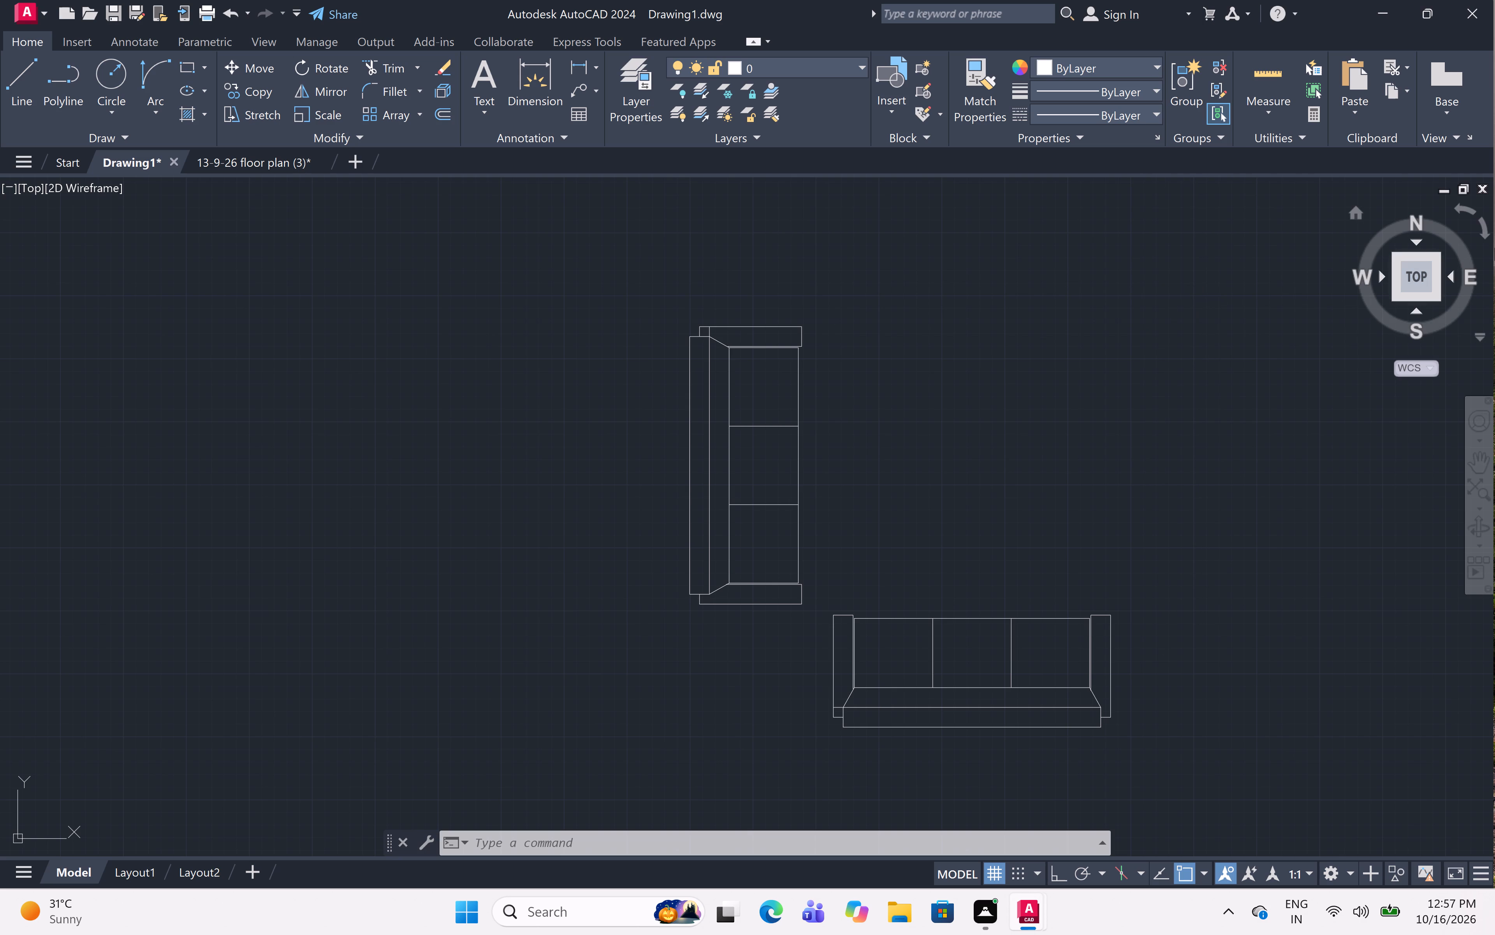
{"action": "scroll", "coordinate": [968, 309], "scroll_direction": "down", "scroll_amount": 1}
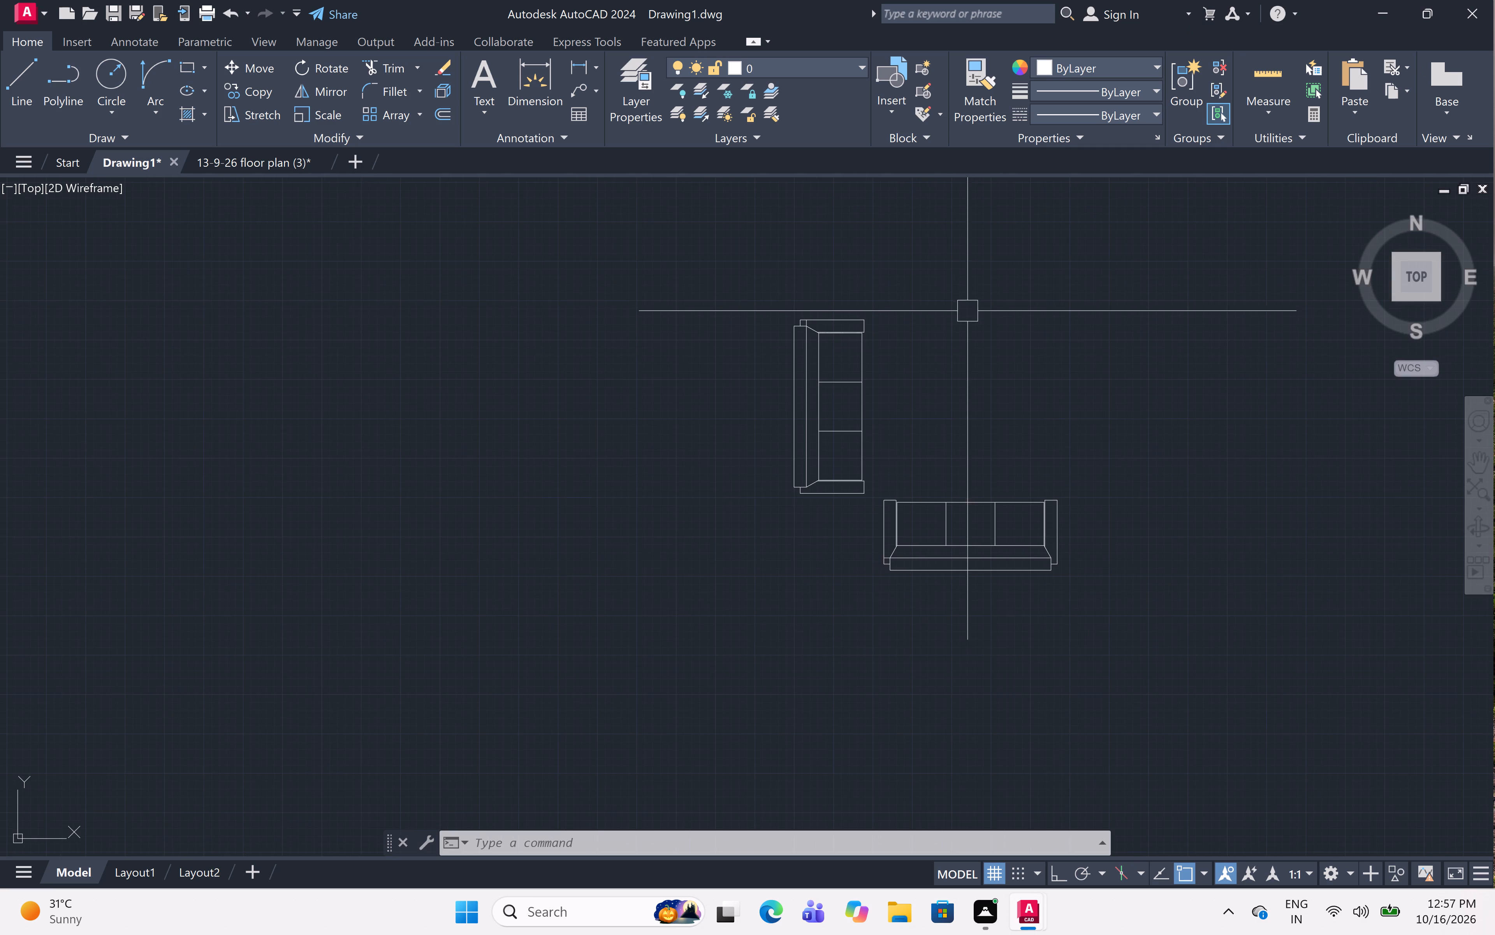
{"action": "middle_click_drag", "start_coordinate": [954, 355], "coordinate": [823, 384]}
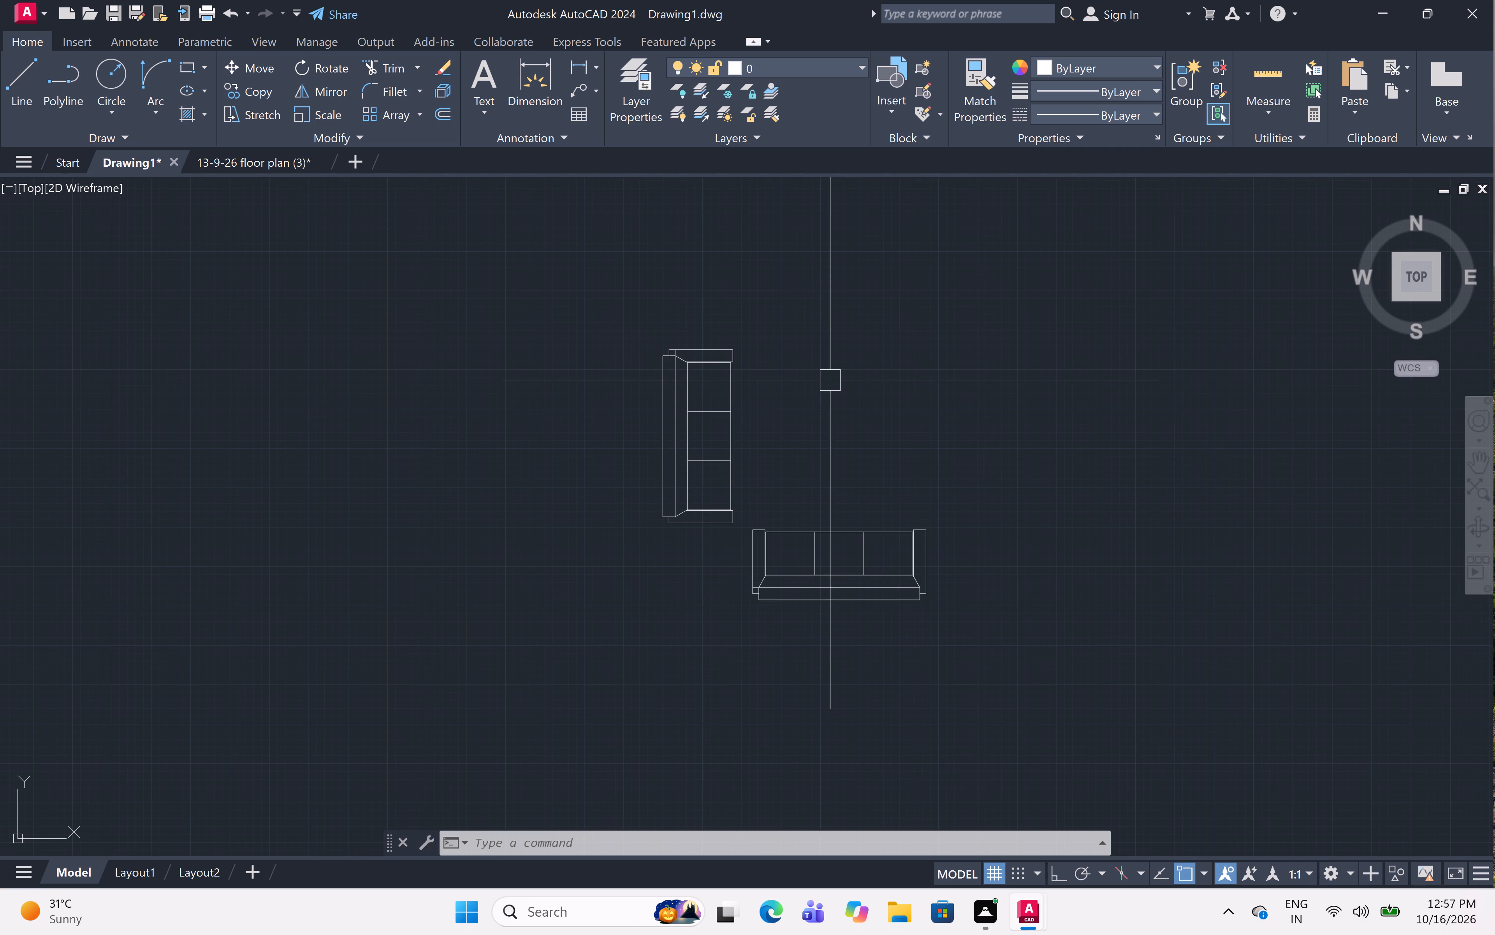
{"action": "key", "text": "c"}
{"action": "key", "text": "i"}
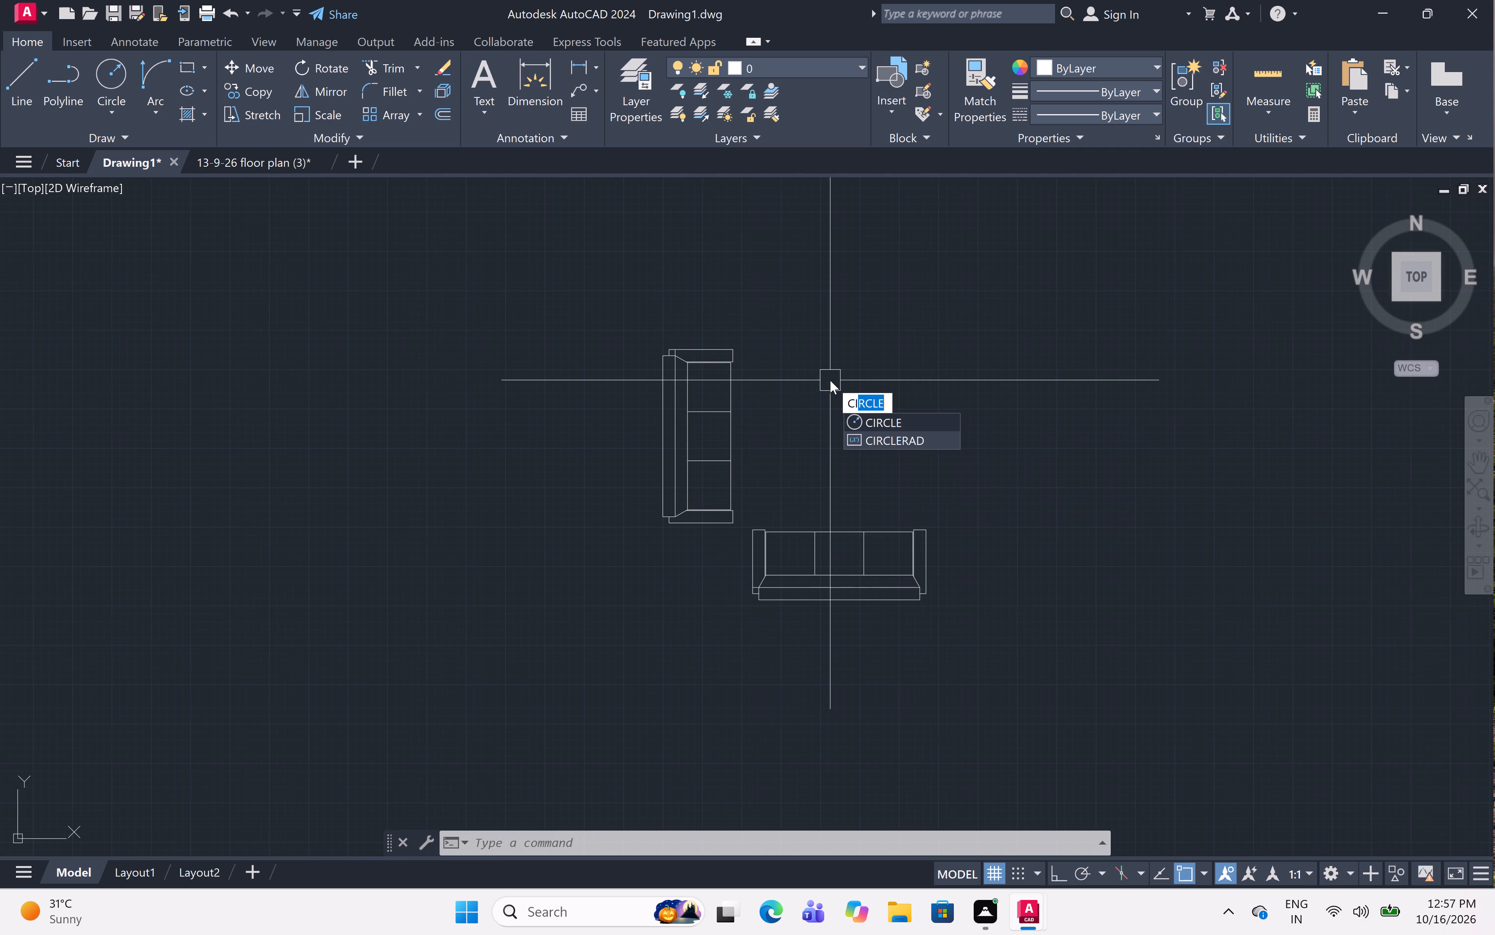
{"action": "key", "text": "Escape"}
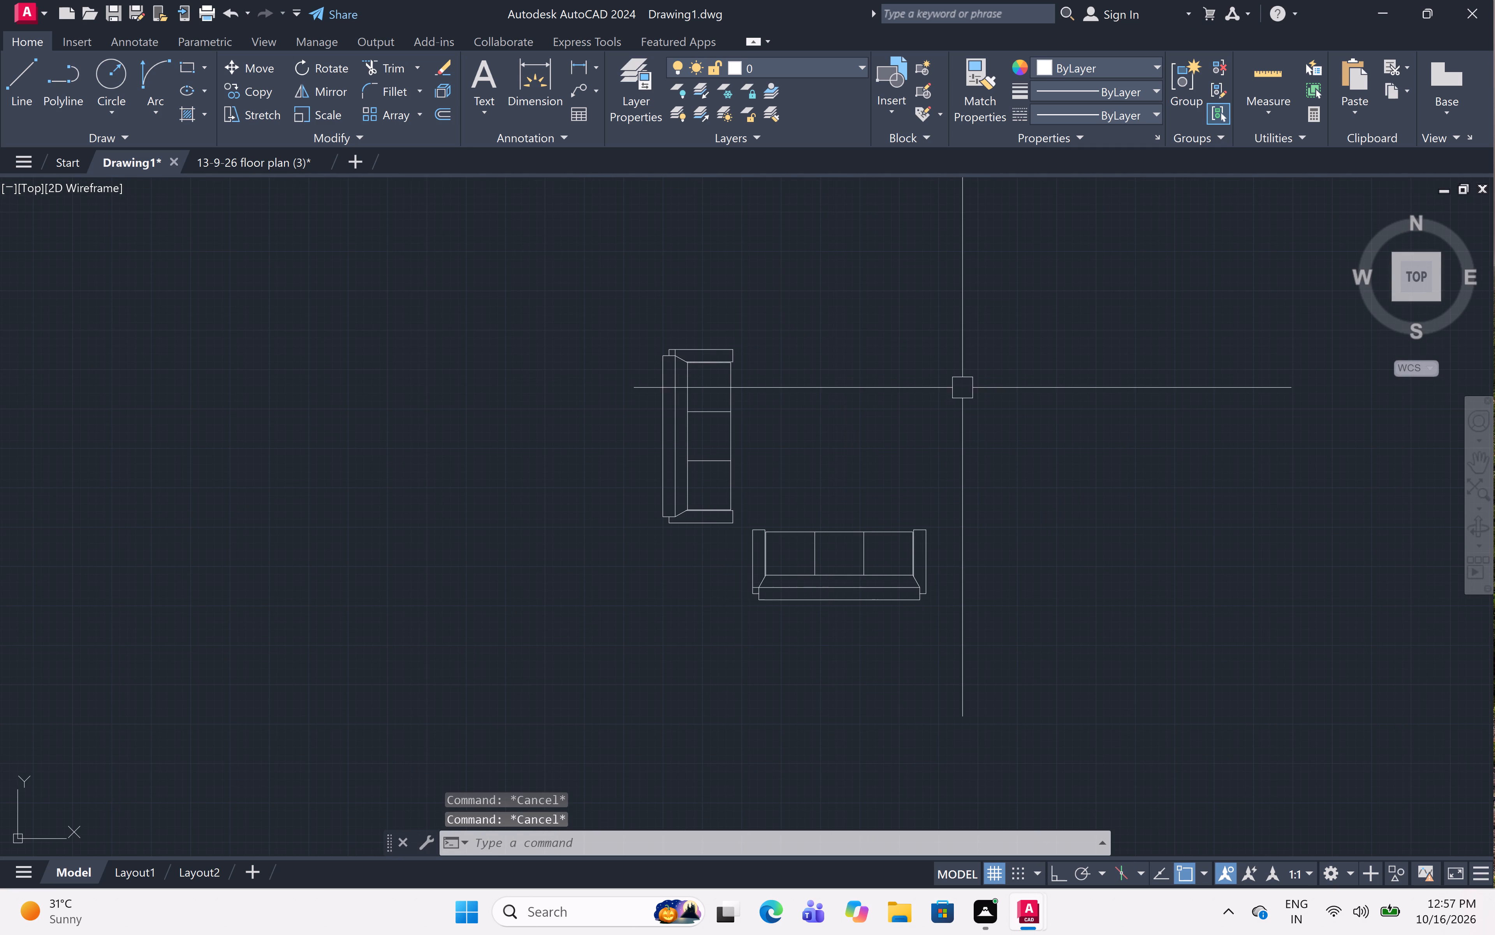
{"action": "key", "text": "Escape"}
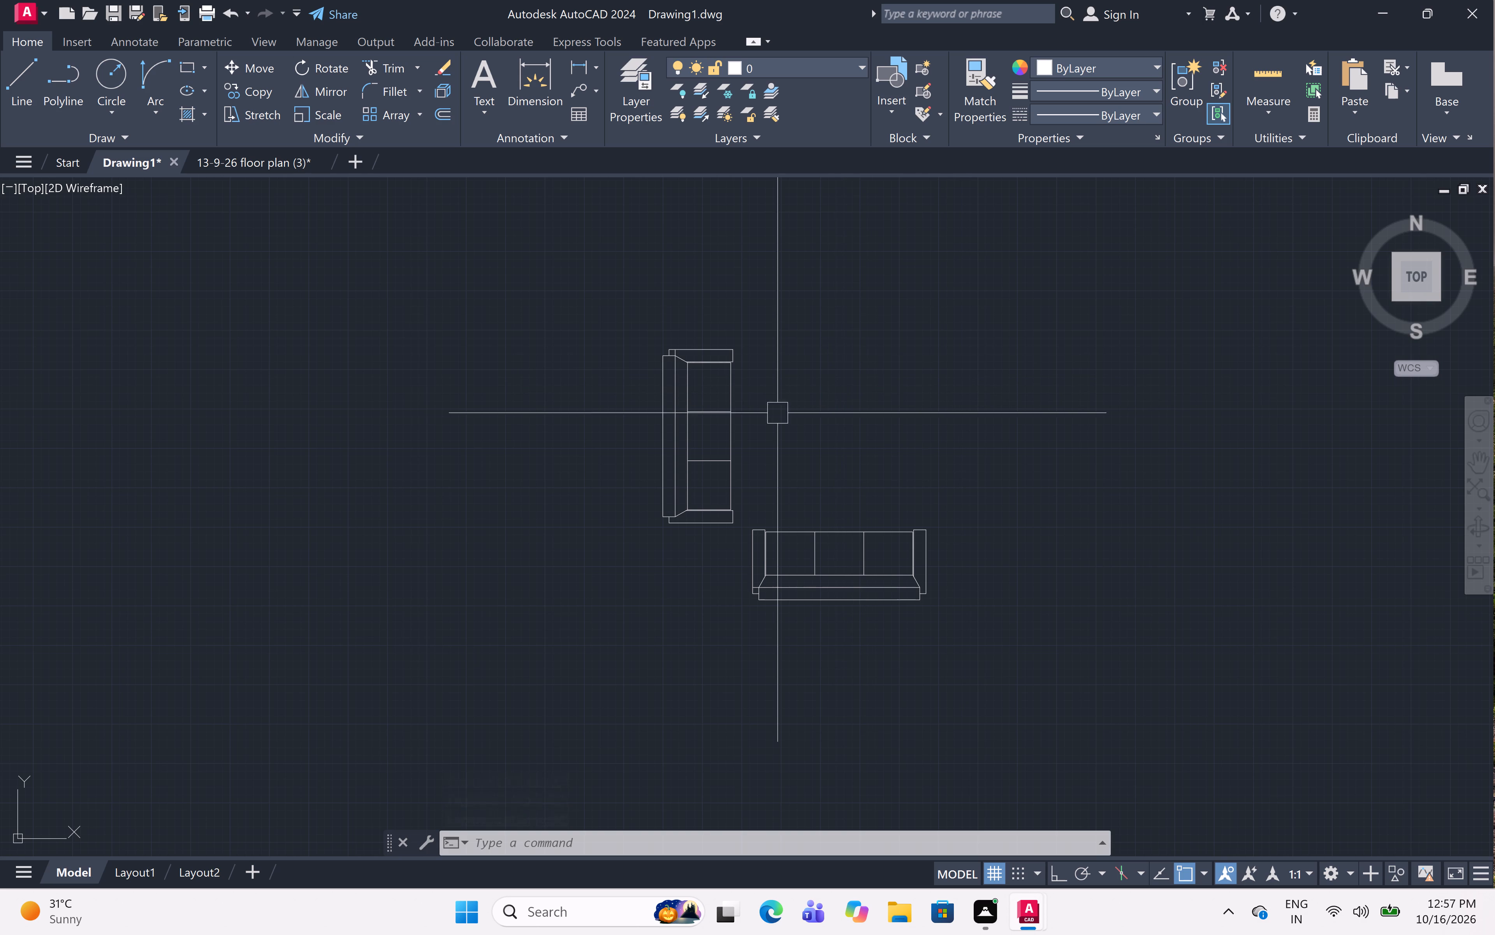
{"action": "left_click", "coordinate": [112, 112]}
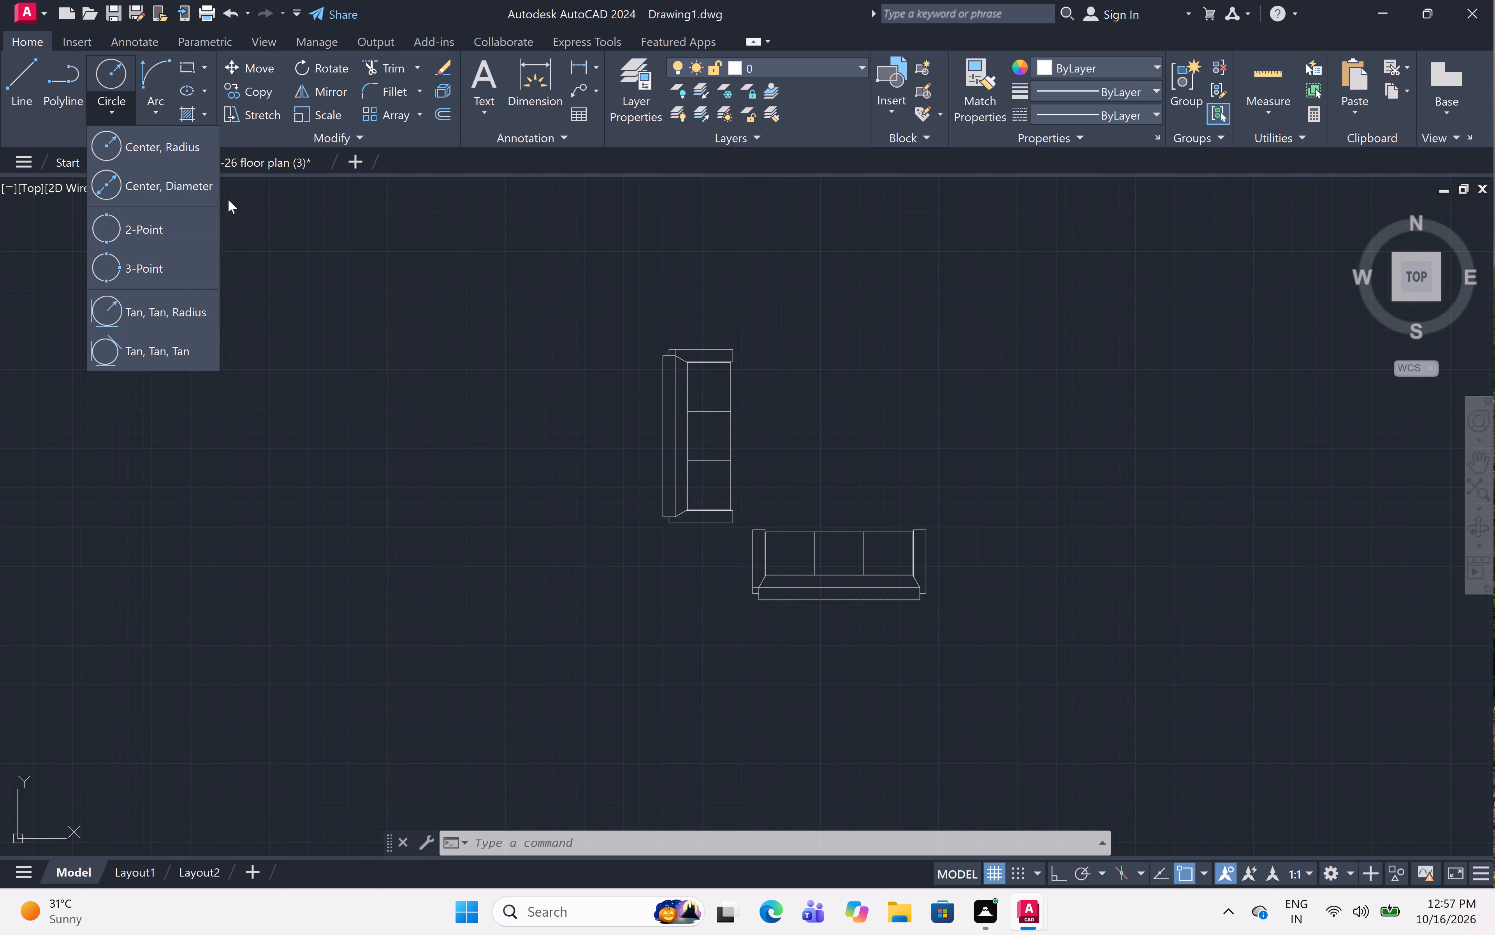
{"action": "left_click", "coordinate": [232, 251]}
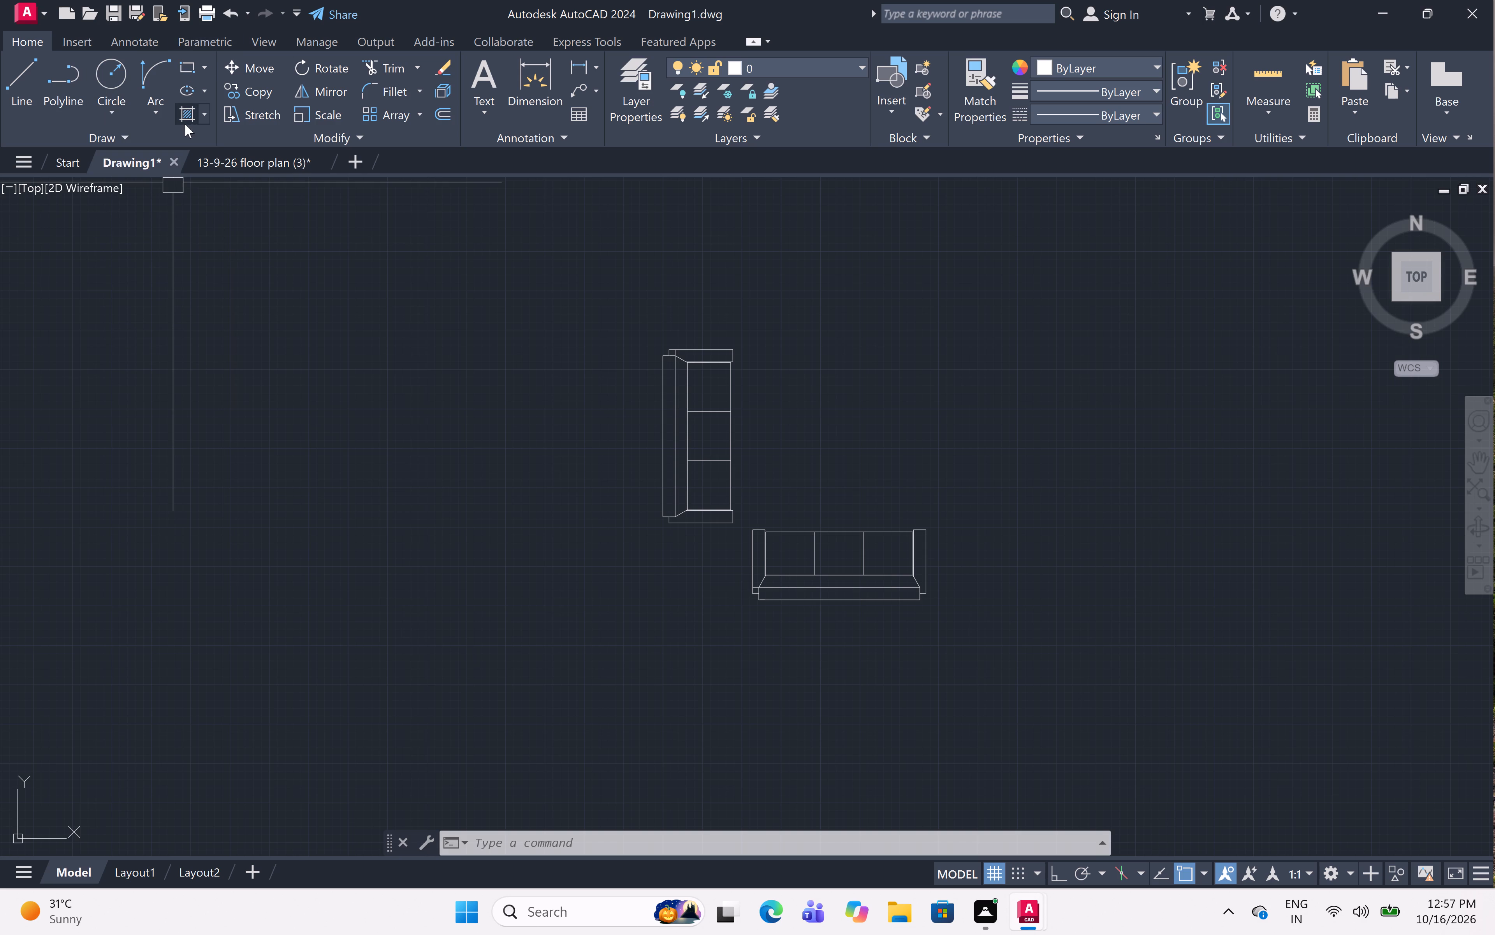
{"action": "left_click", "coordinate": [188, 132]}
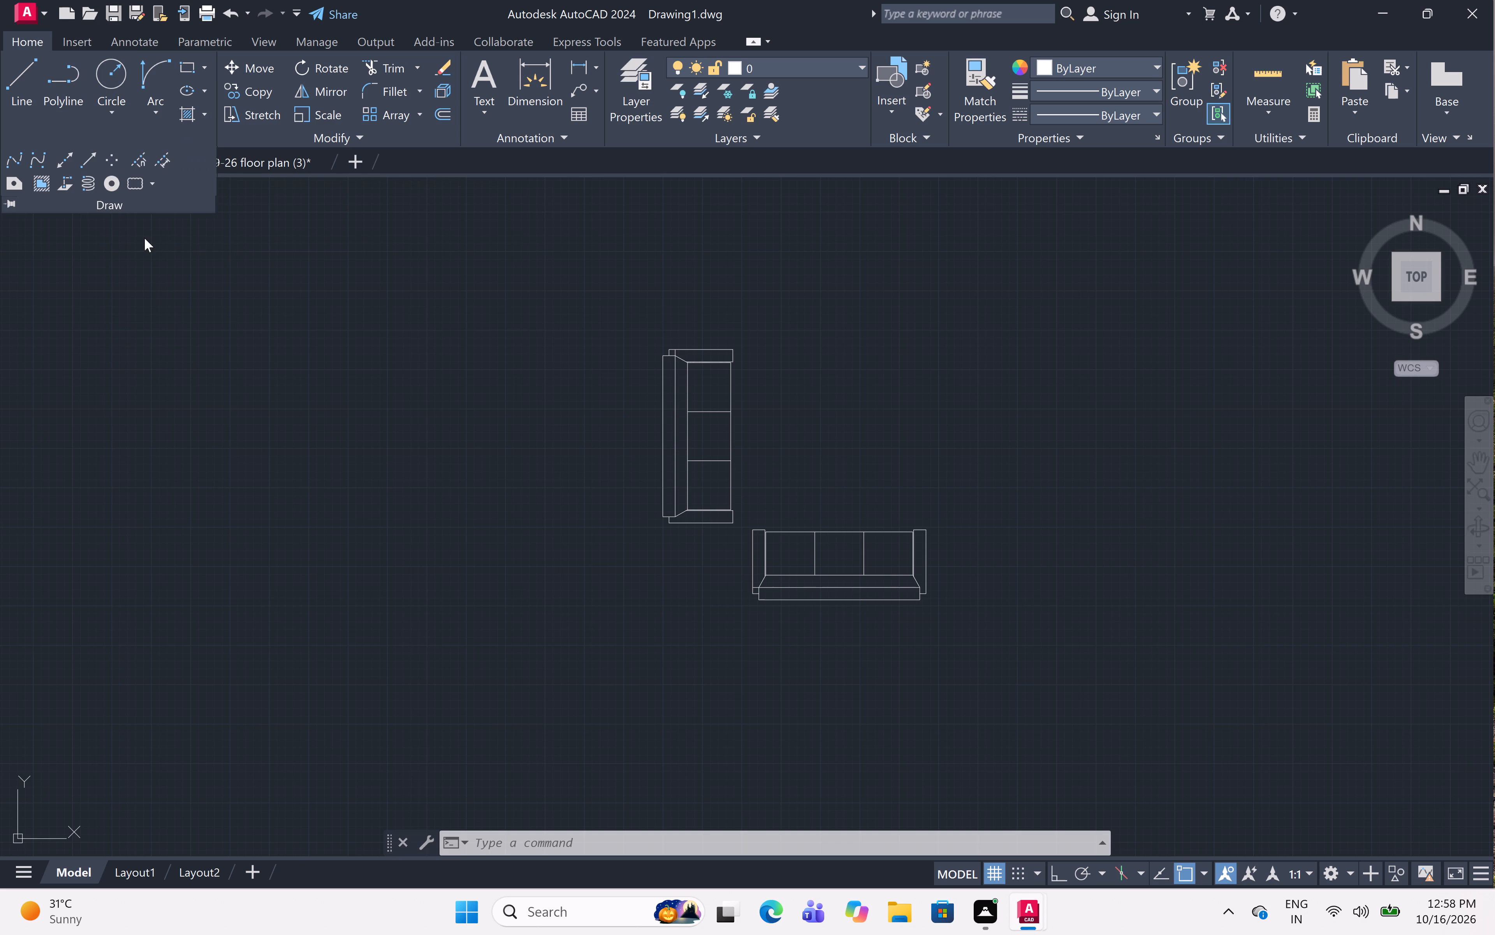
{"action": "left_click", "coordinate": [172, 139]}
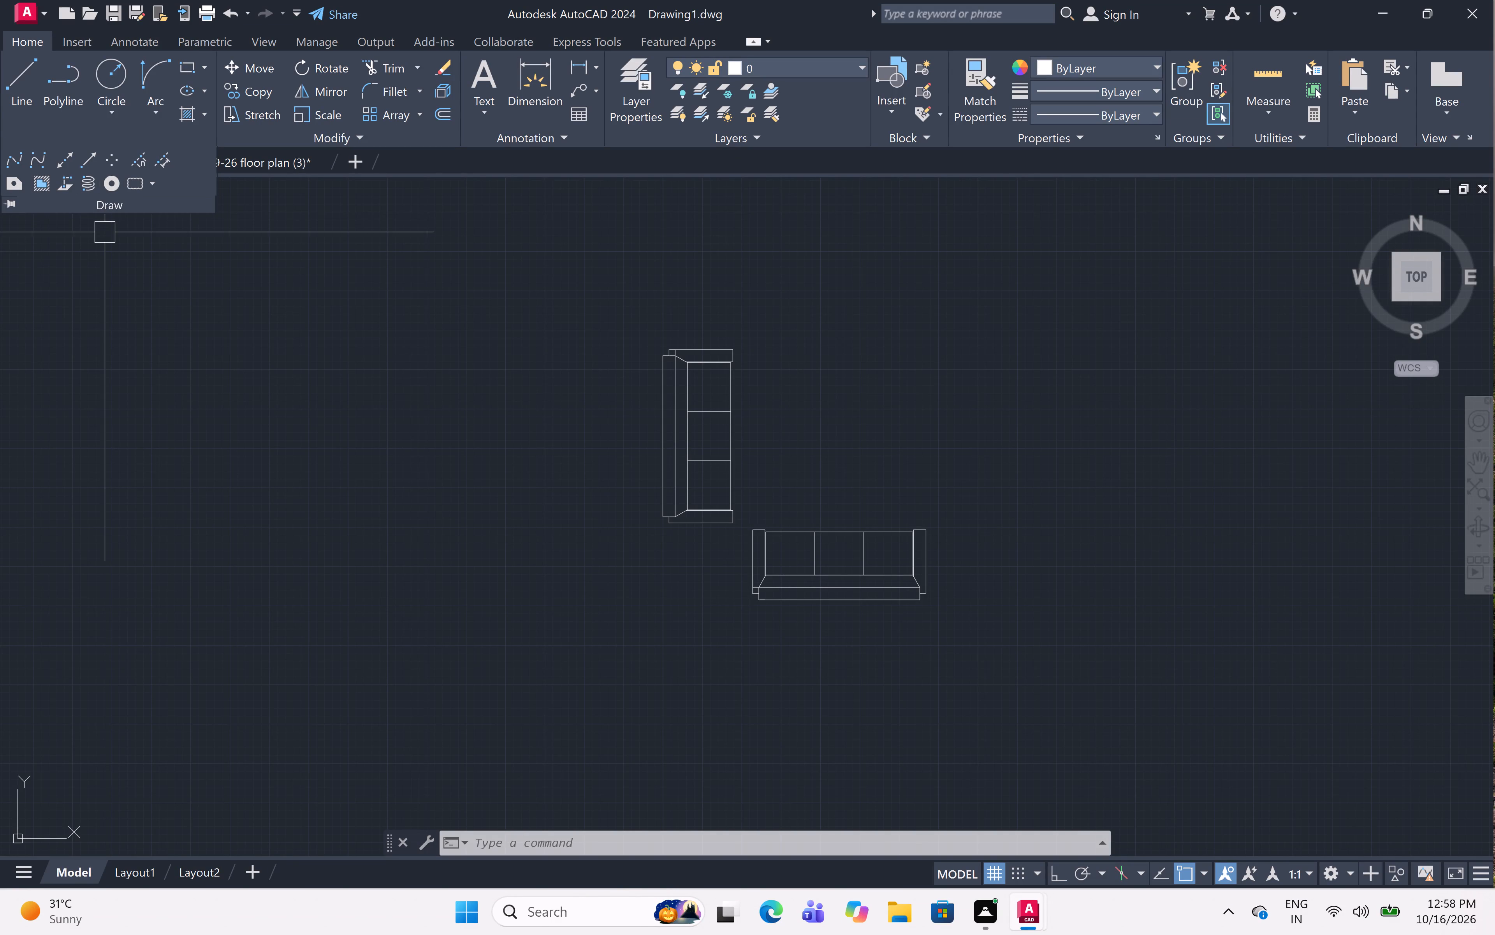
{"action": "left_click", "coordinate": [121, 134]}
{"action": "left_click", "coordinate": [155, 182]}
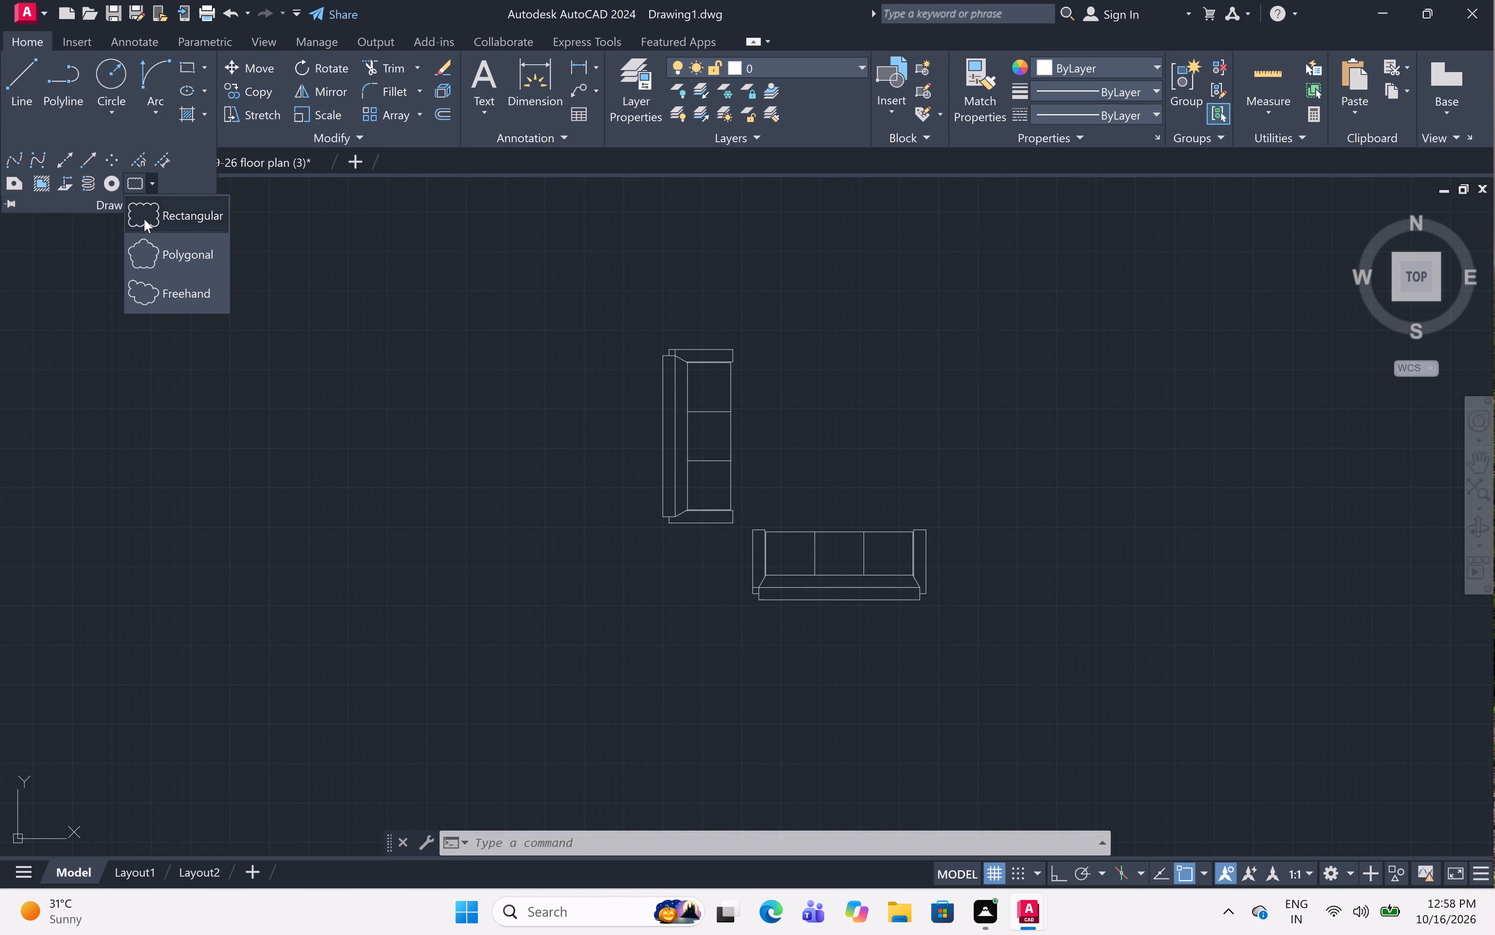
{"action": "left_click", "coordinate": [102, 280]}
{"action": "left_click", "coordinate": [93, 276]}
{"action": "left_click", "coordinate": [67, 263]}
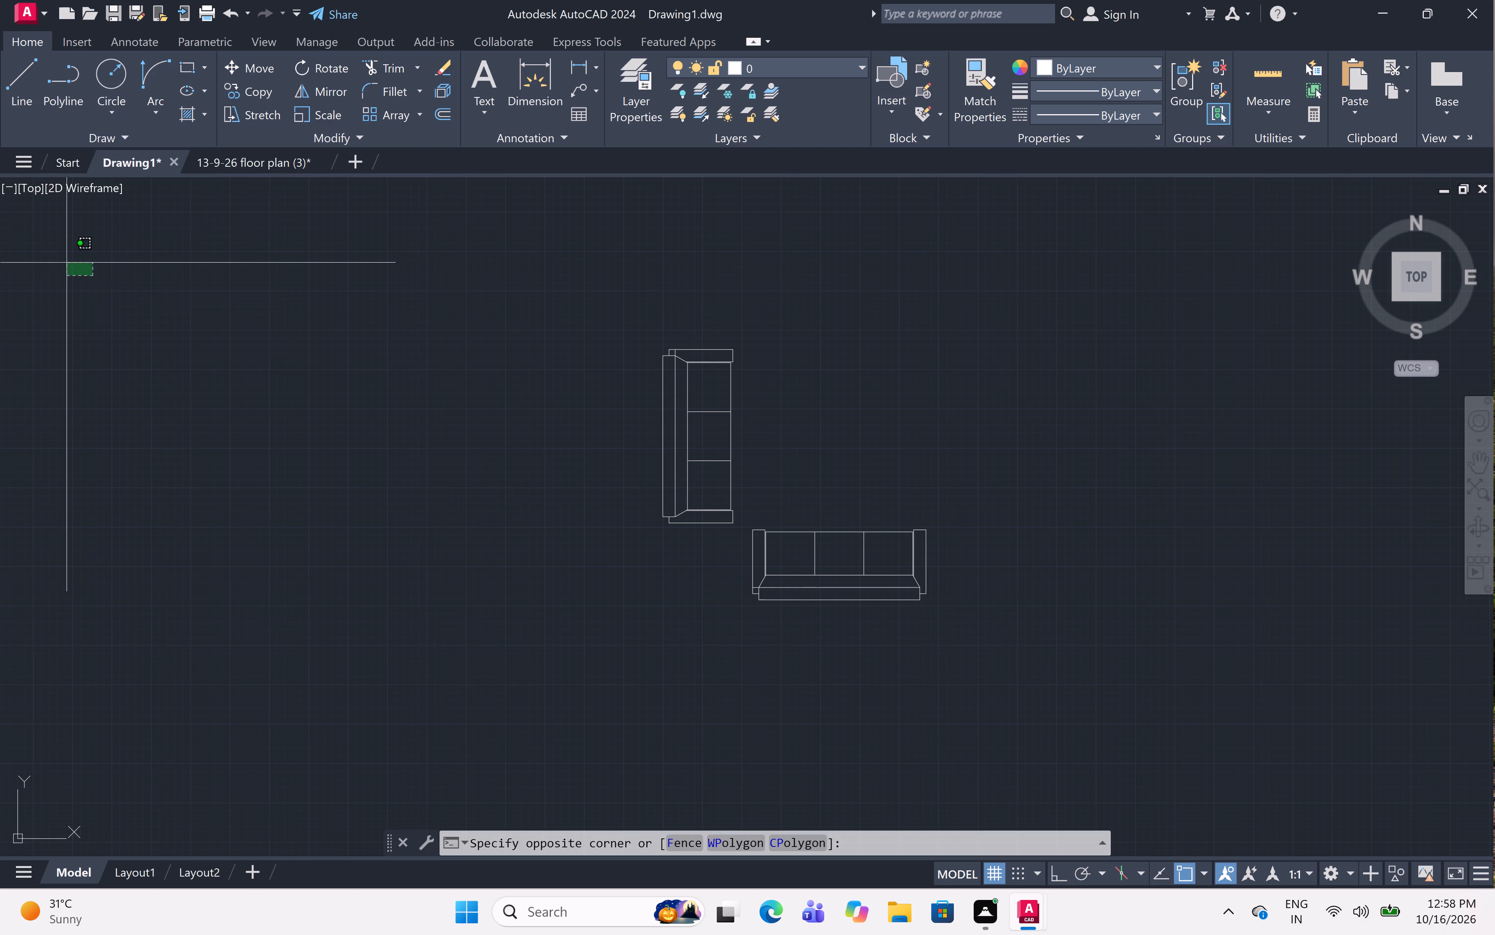
Draw an upright rectangle as a coffee table in the space between the two L-arranged sofas.
{"action": "type", "text": "rec"}
{"action": "key", "text": "space"}
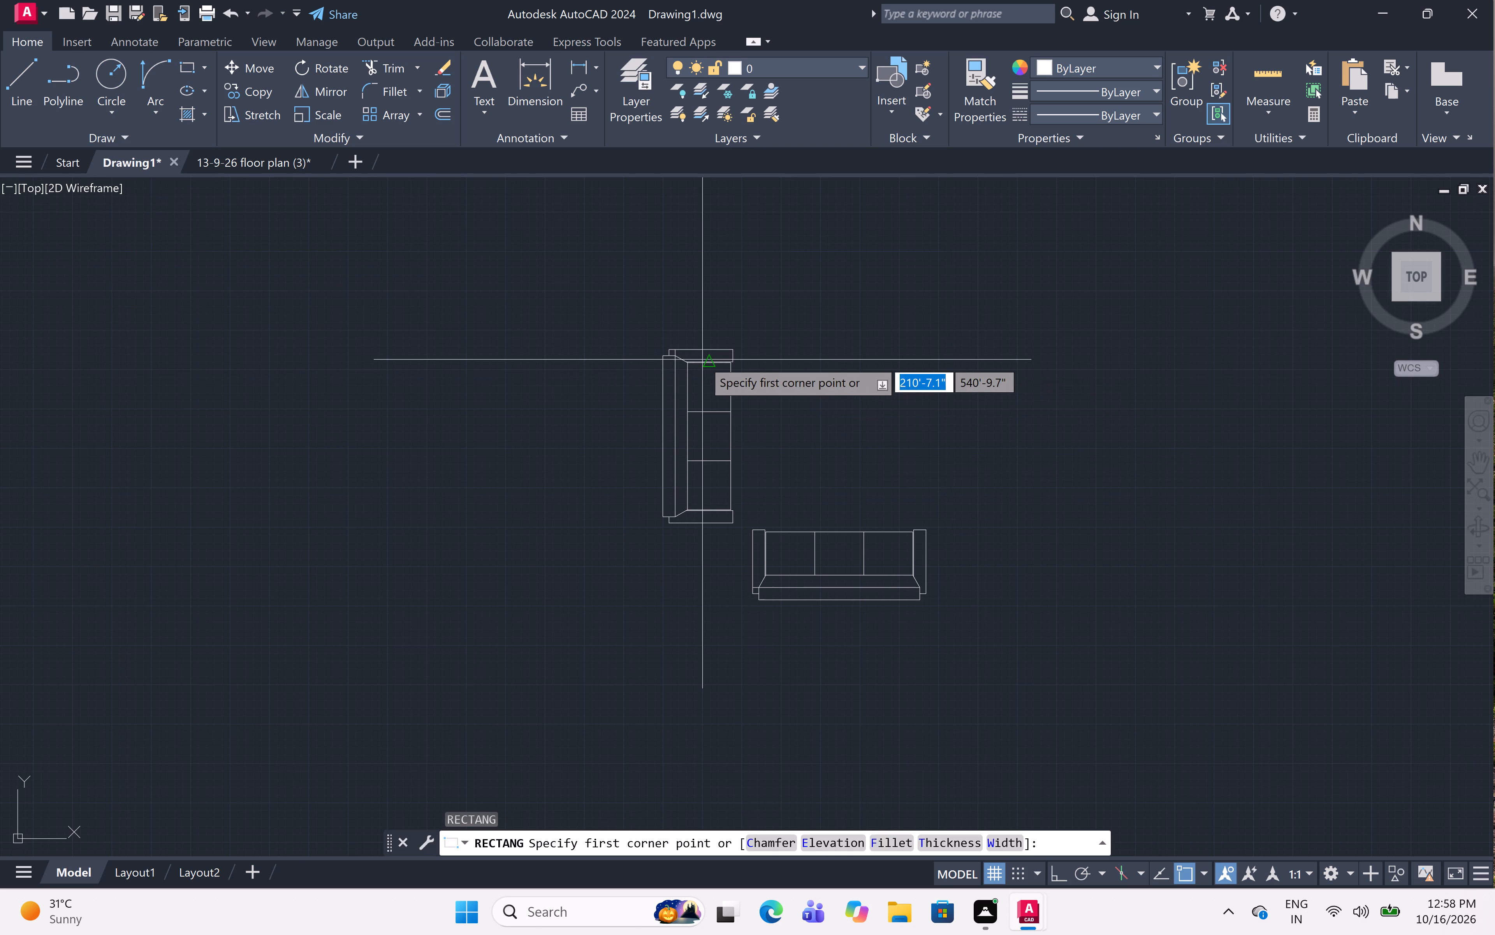
{"action": "left_click", "coordinate": [778, 367]}
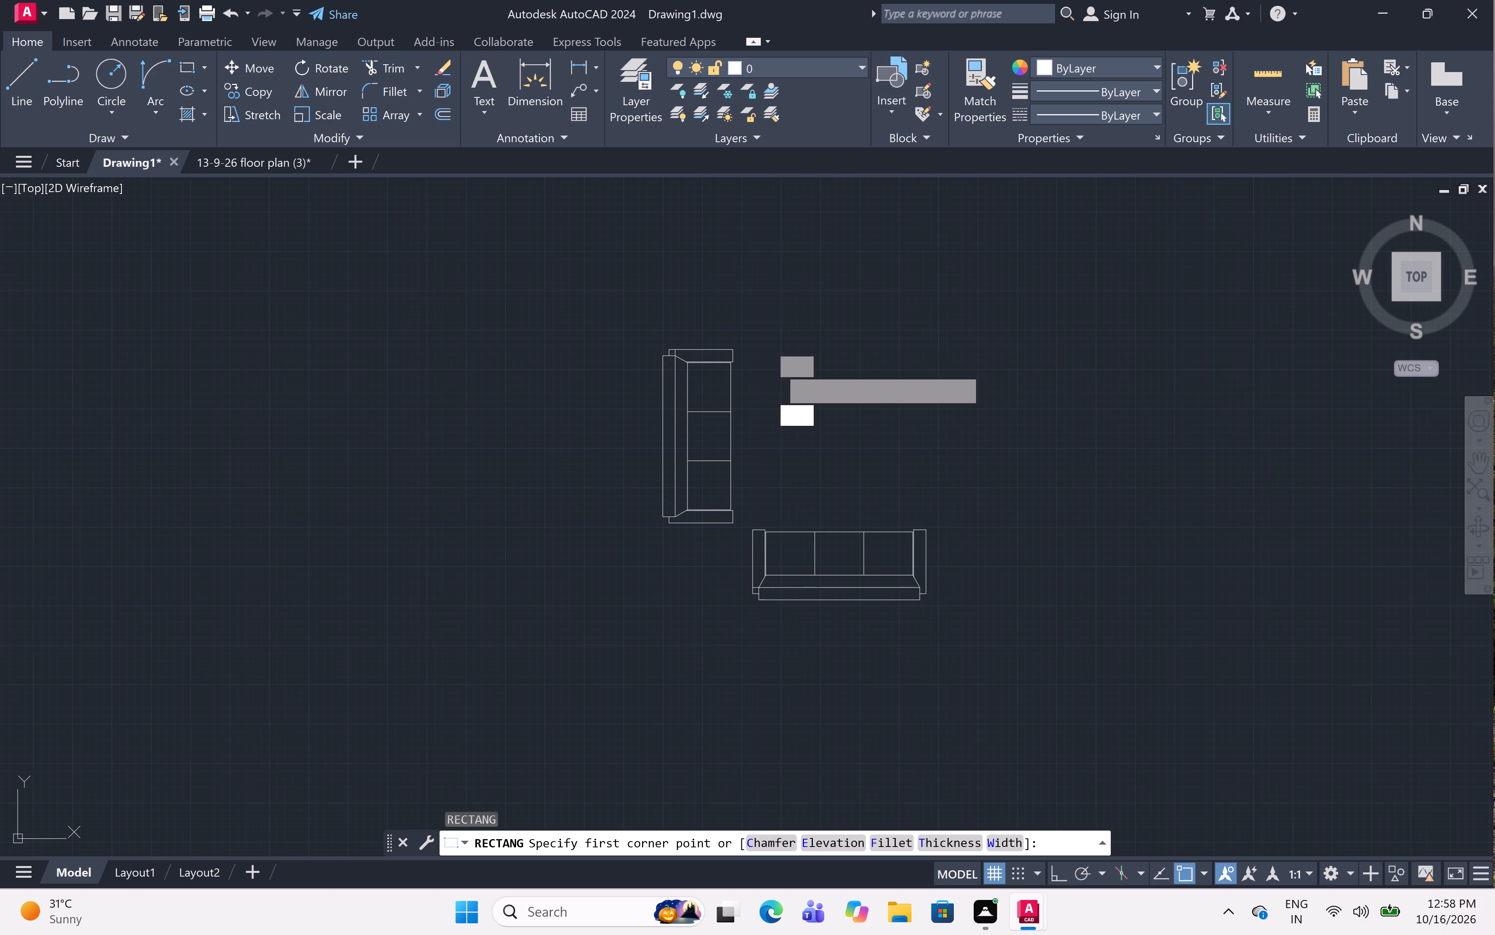
{"action": "left_click", "coordinate": [850, 483]}
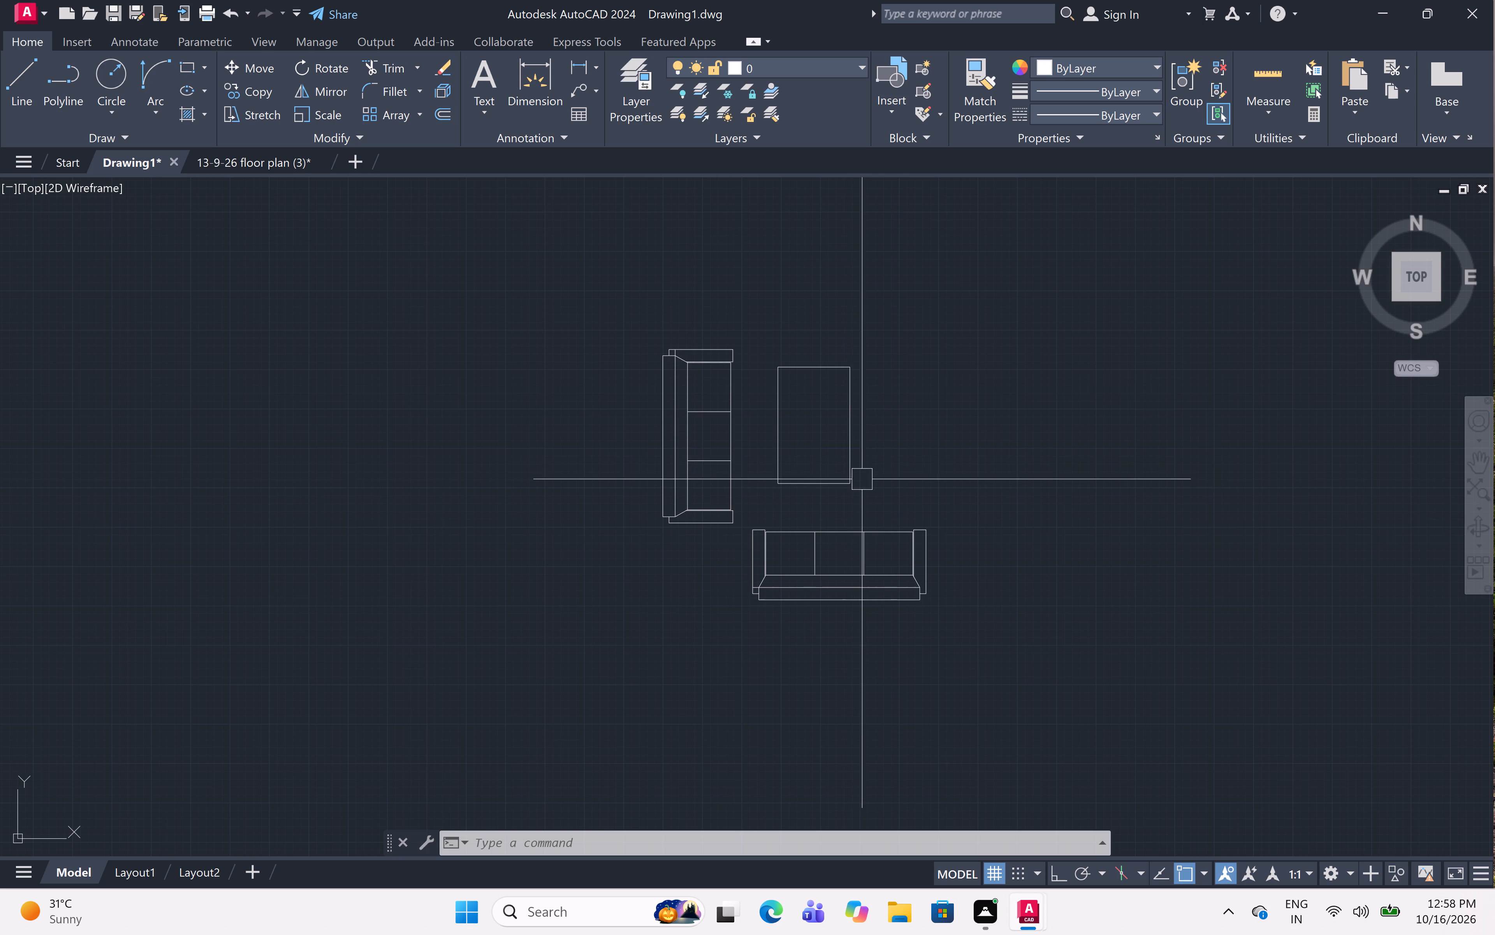
Offset the coffee table rectangle 1" inward to form its inner border.
{"action": "scroll", "coordinate": [862, 498], "scroll_direction": "up", "scroll_amount": 1}
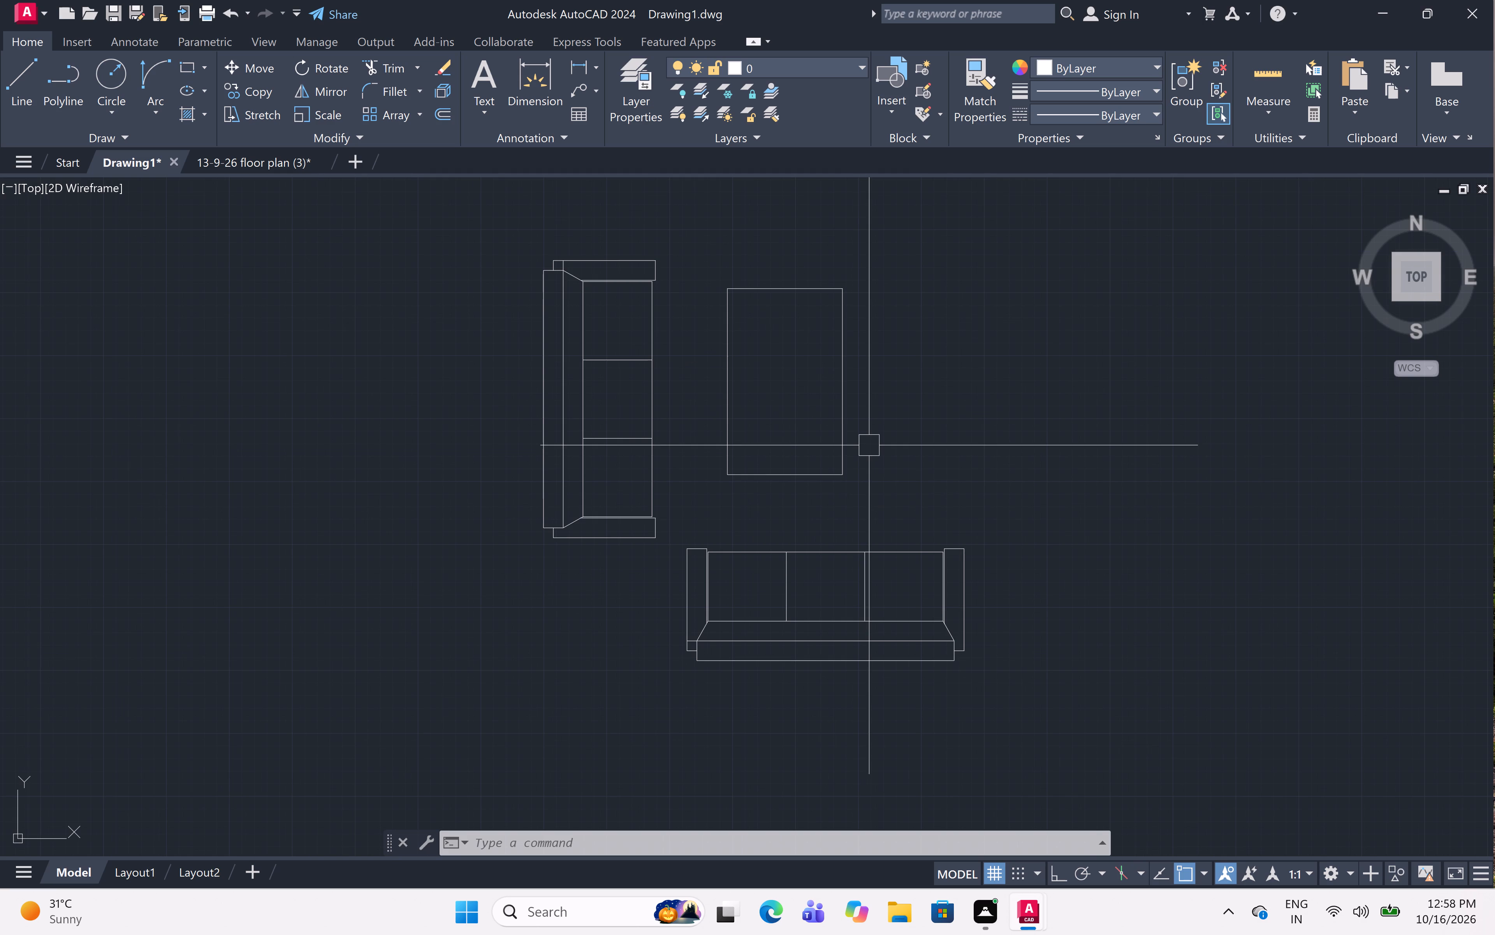
{"action": "key", "text": "o"}
{"action": "key", "text": "f"}
{"action": "type", "text": "f"}
{"action": "key", "text": "space"}
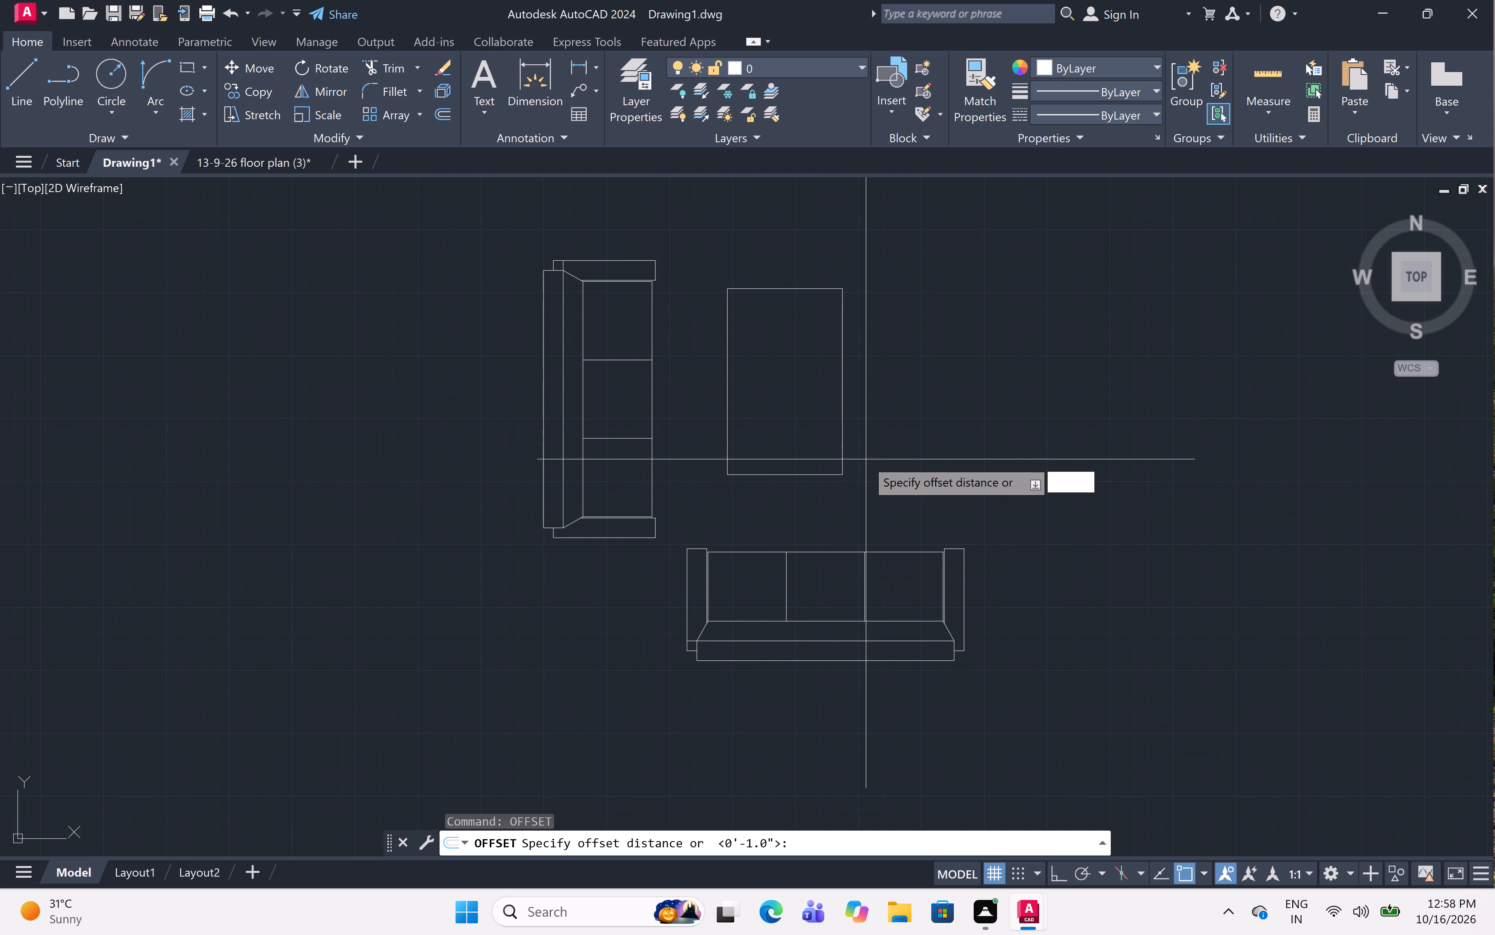
{"action": "key", "text": "1"}
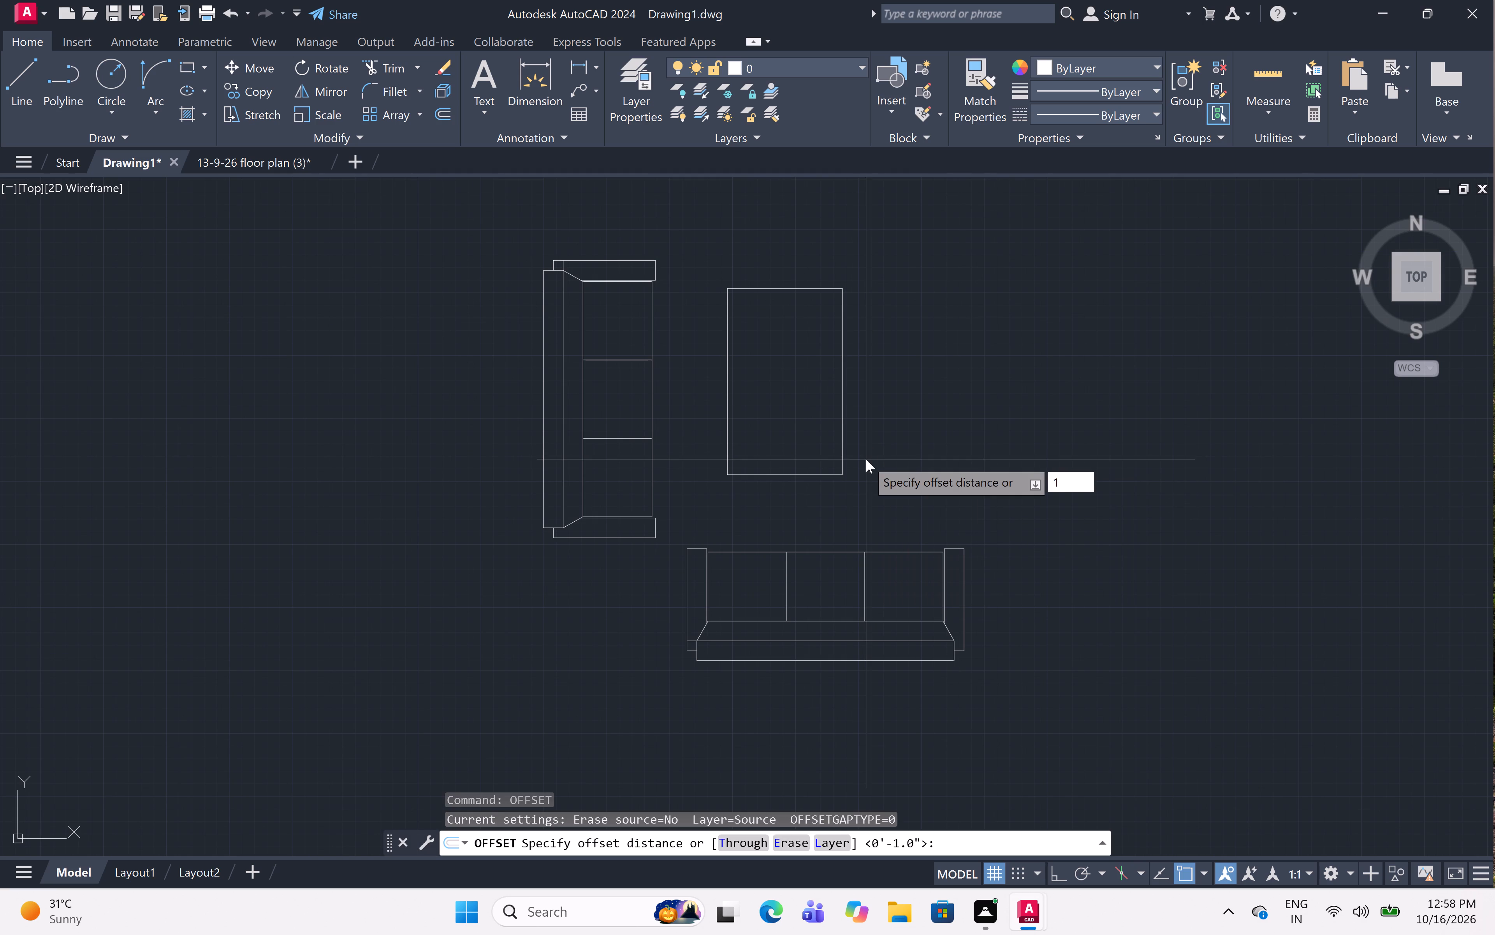
{"action": "type", "text": "\""}
{"action": "key", "text": "space"}
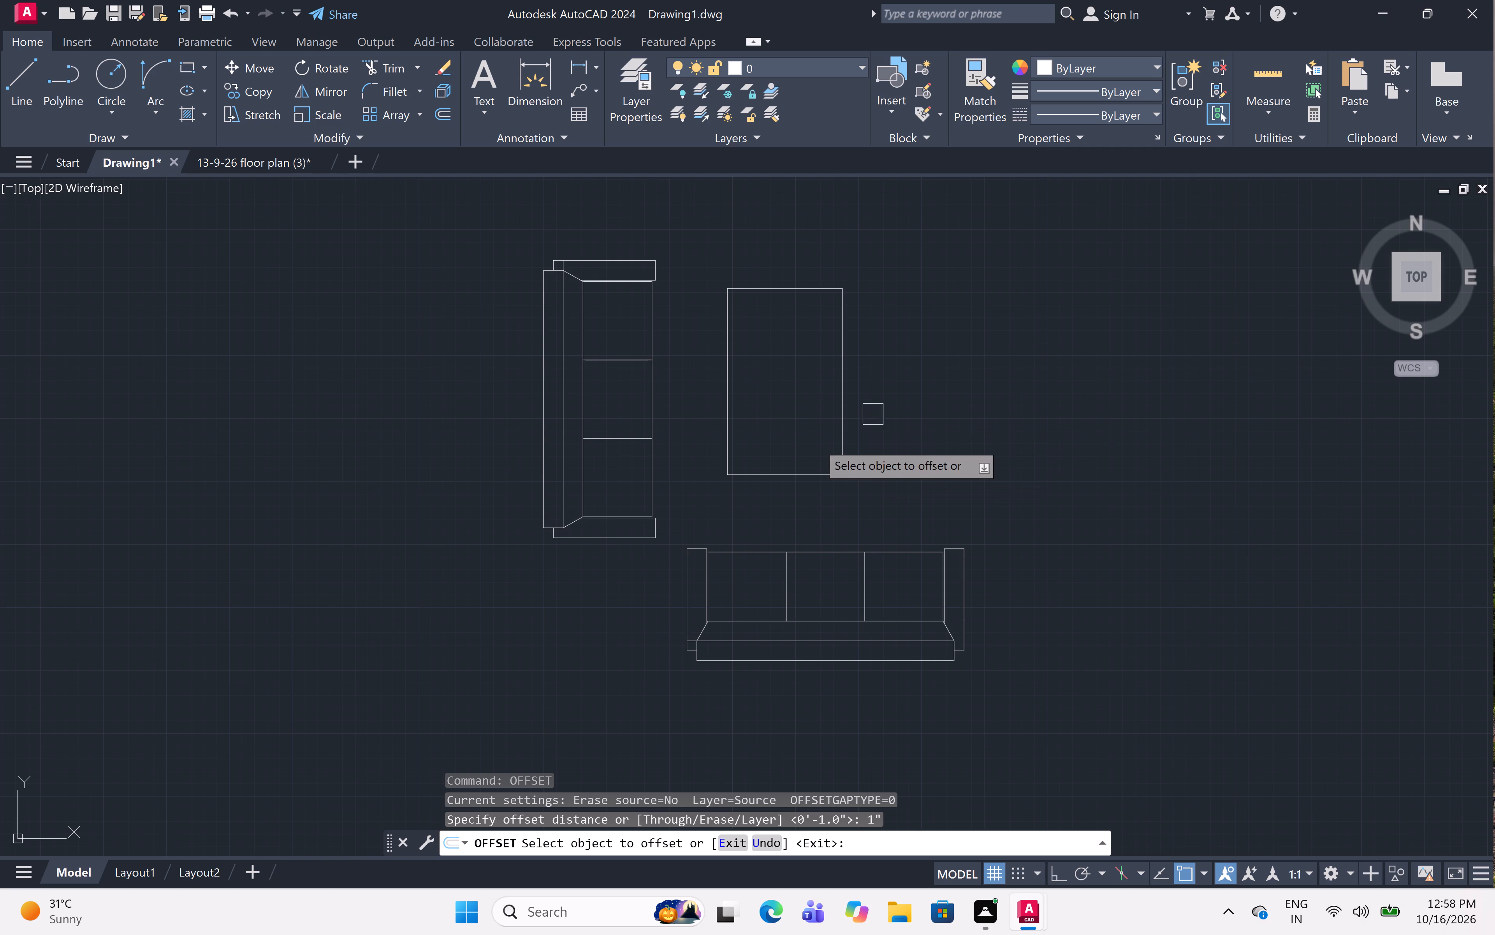
{"action": "left_click", "coordinate": [835, 446]}
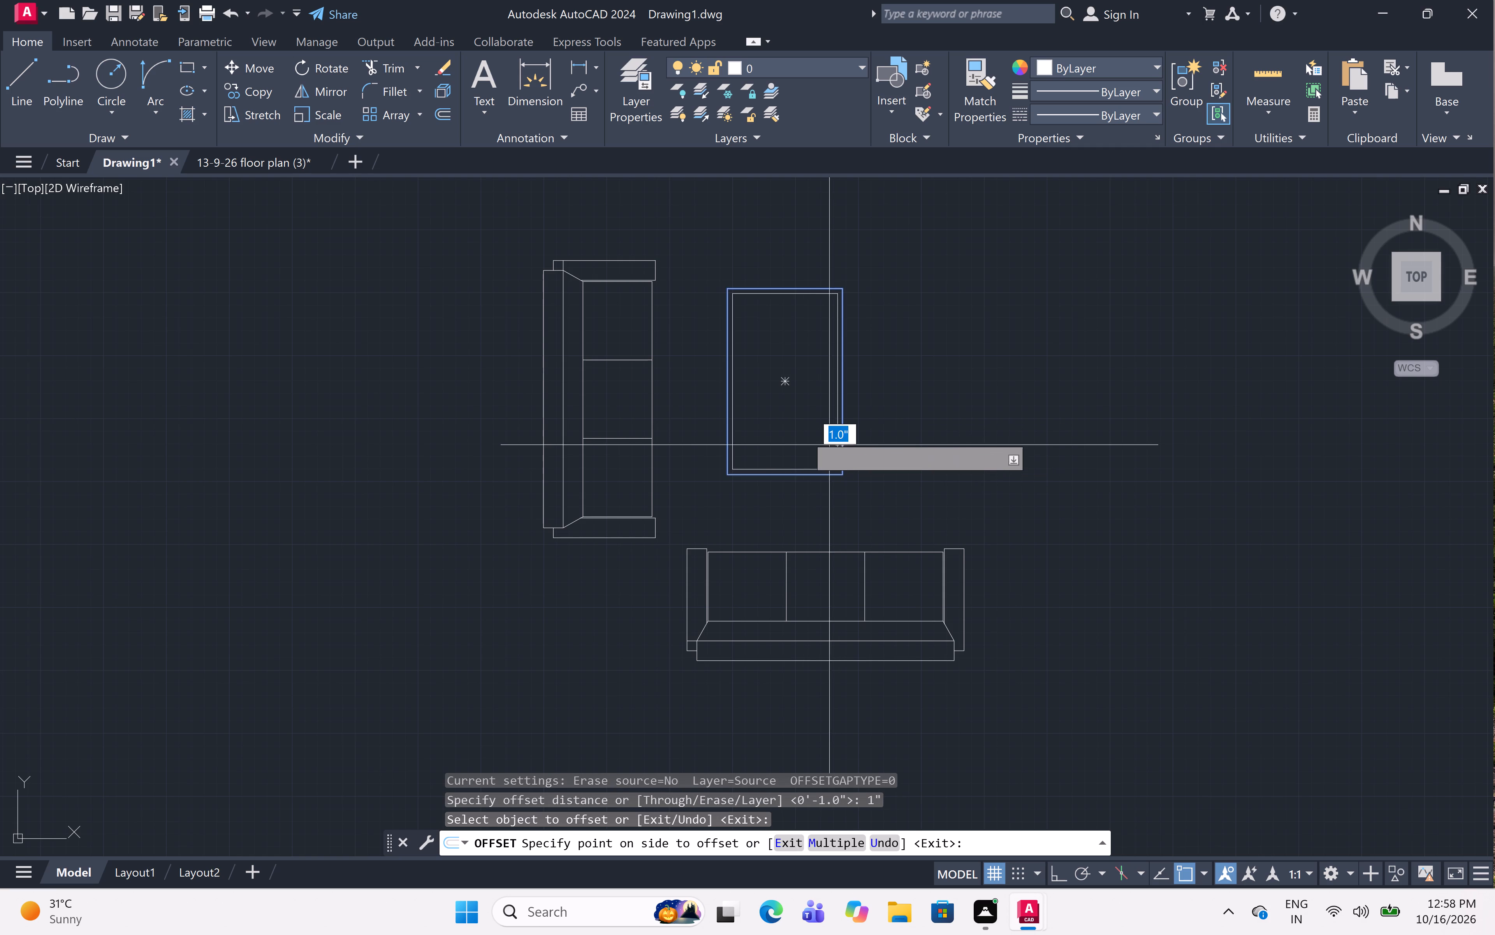
{"action": "left_click", "coordinate": [803, 432]}
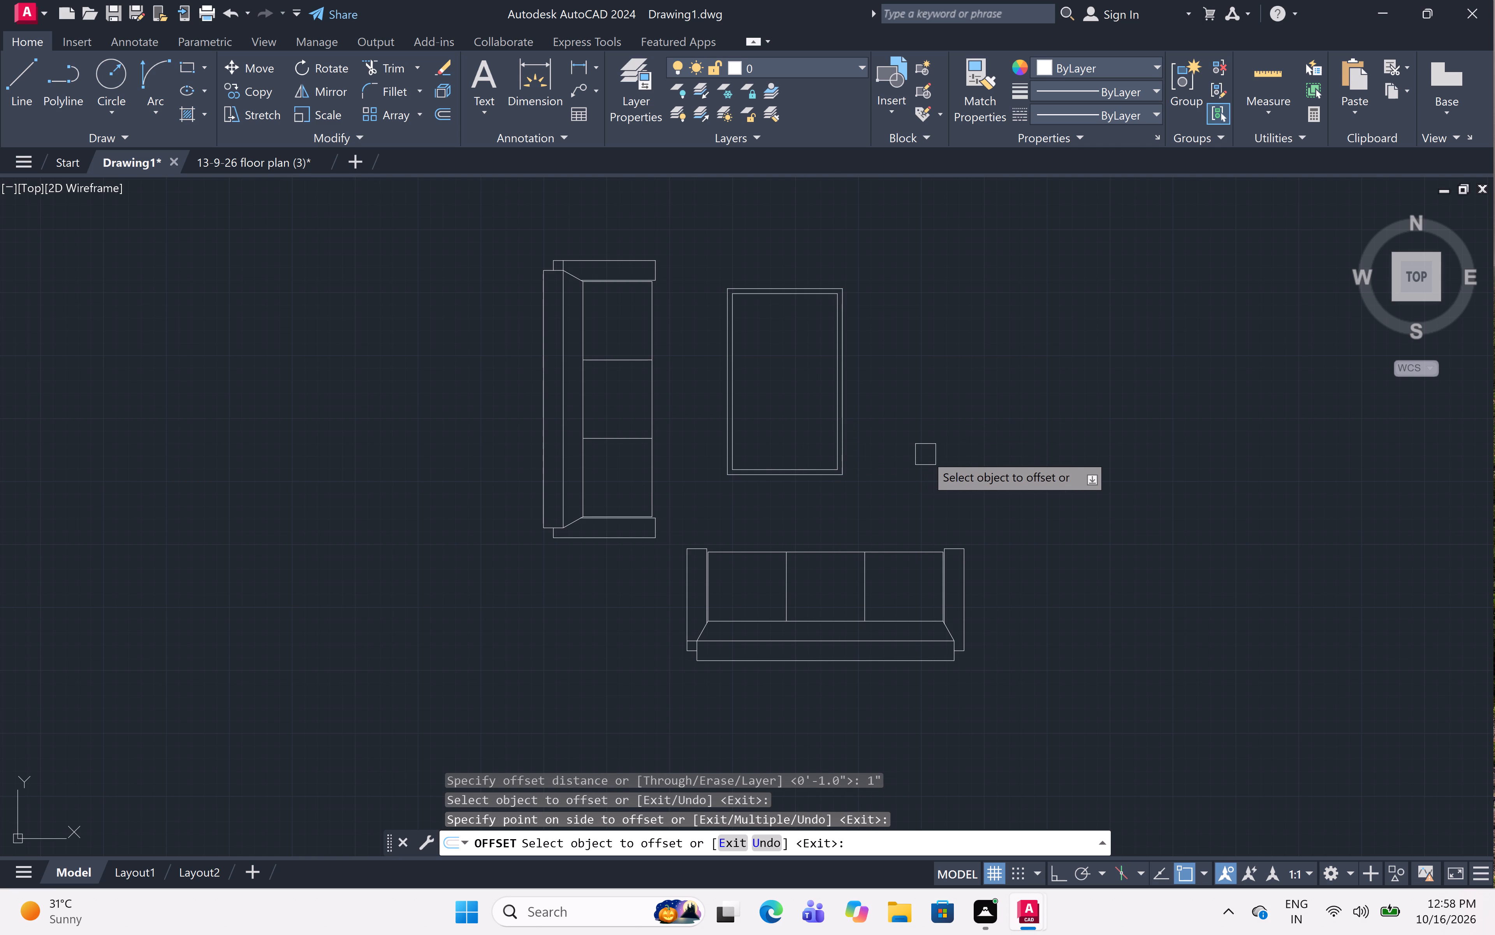
{"action": "key", "text": "Escape"}
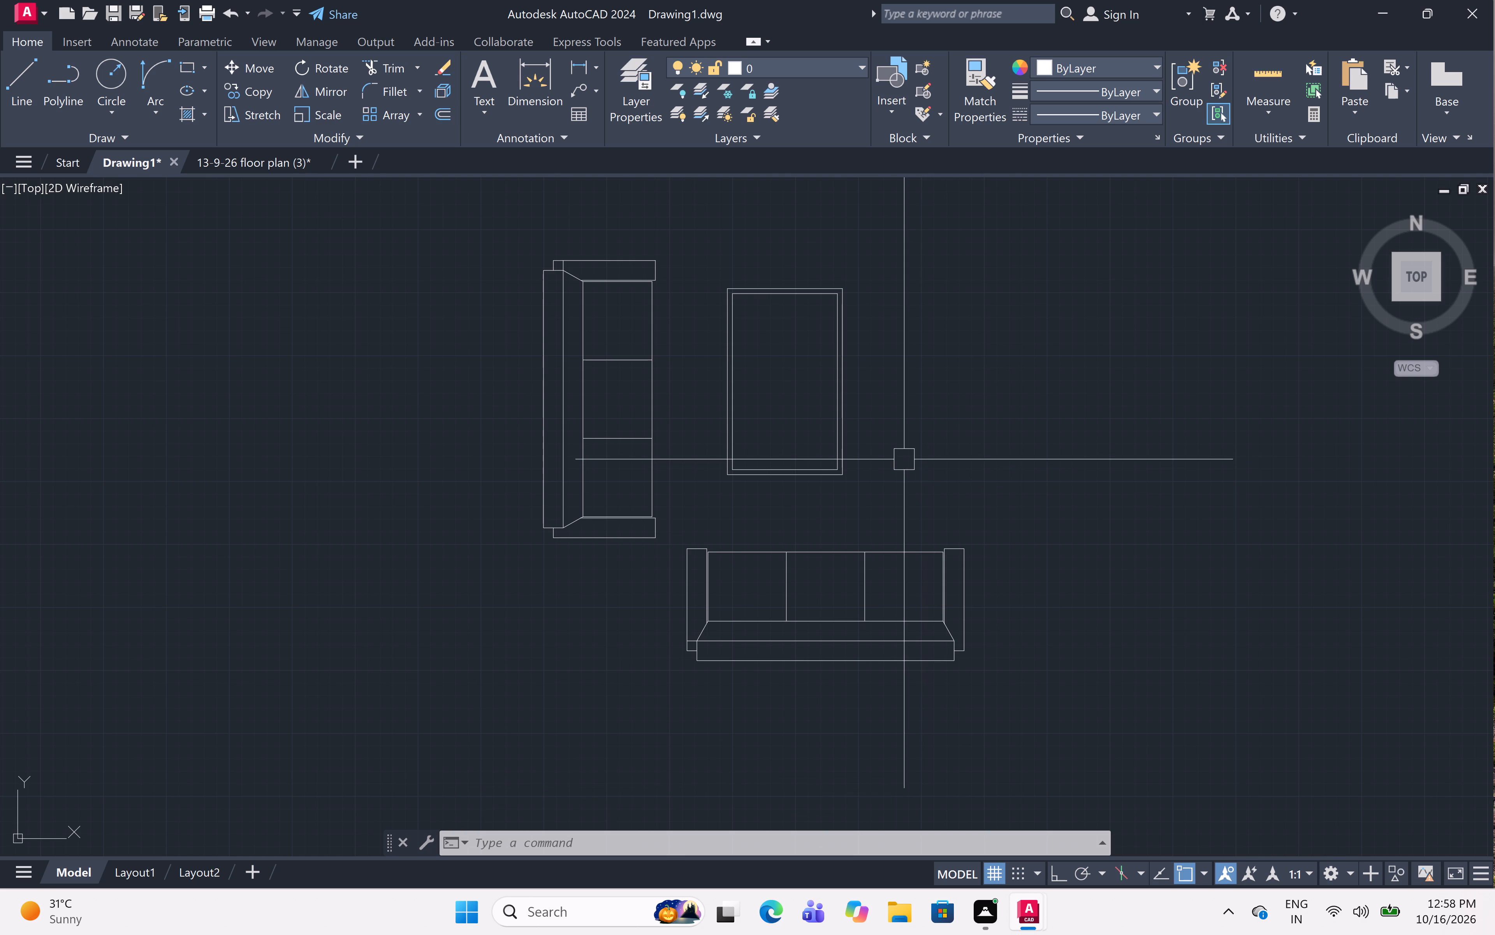
Move both sofas and the coffee table into the plan's lower-left room, with the upright sofa beside the outer wall and the other near the window.
{"action": "scroll", "coordinate": [903, 455], "scroll_direction": "down", "scroll_amount": 3}
{"action": "left_click", "coordinate": [974, 352]}
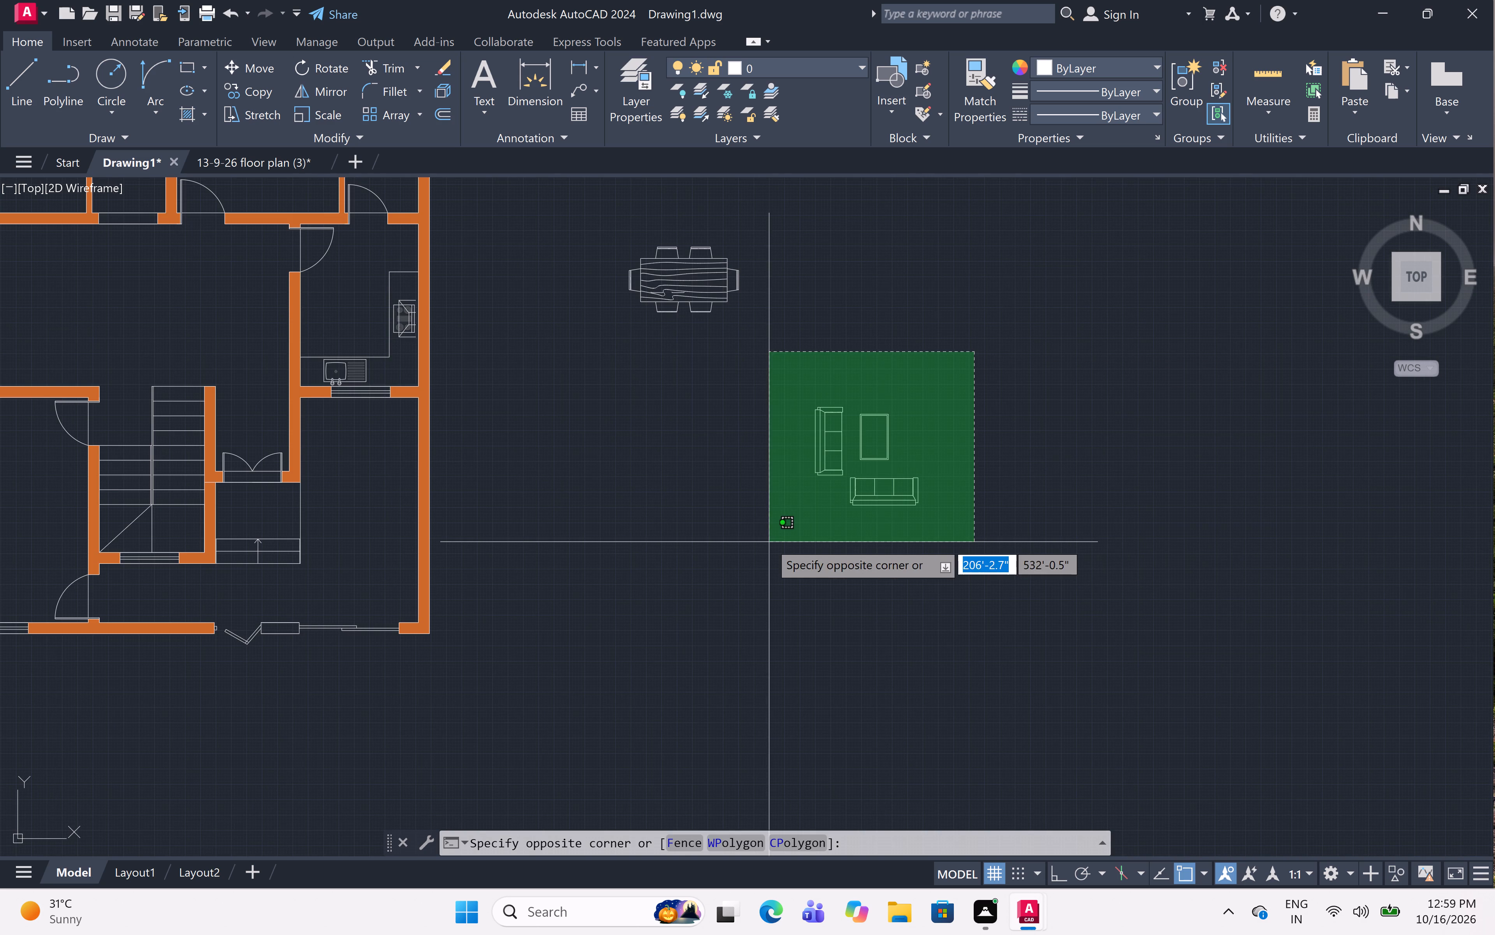
{"action": "left_click", "coordinate": [769, 542]}
{"action": "type", "text": "m"}
{"action": "key", "text": "space"}
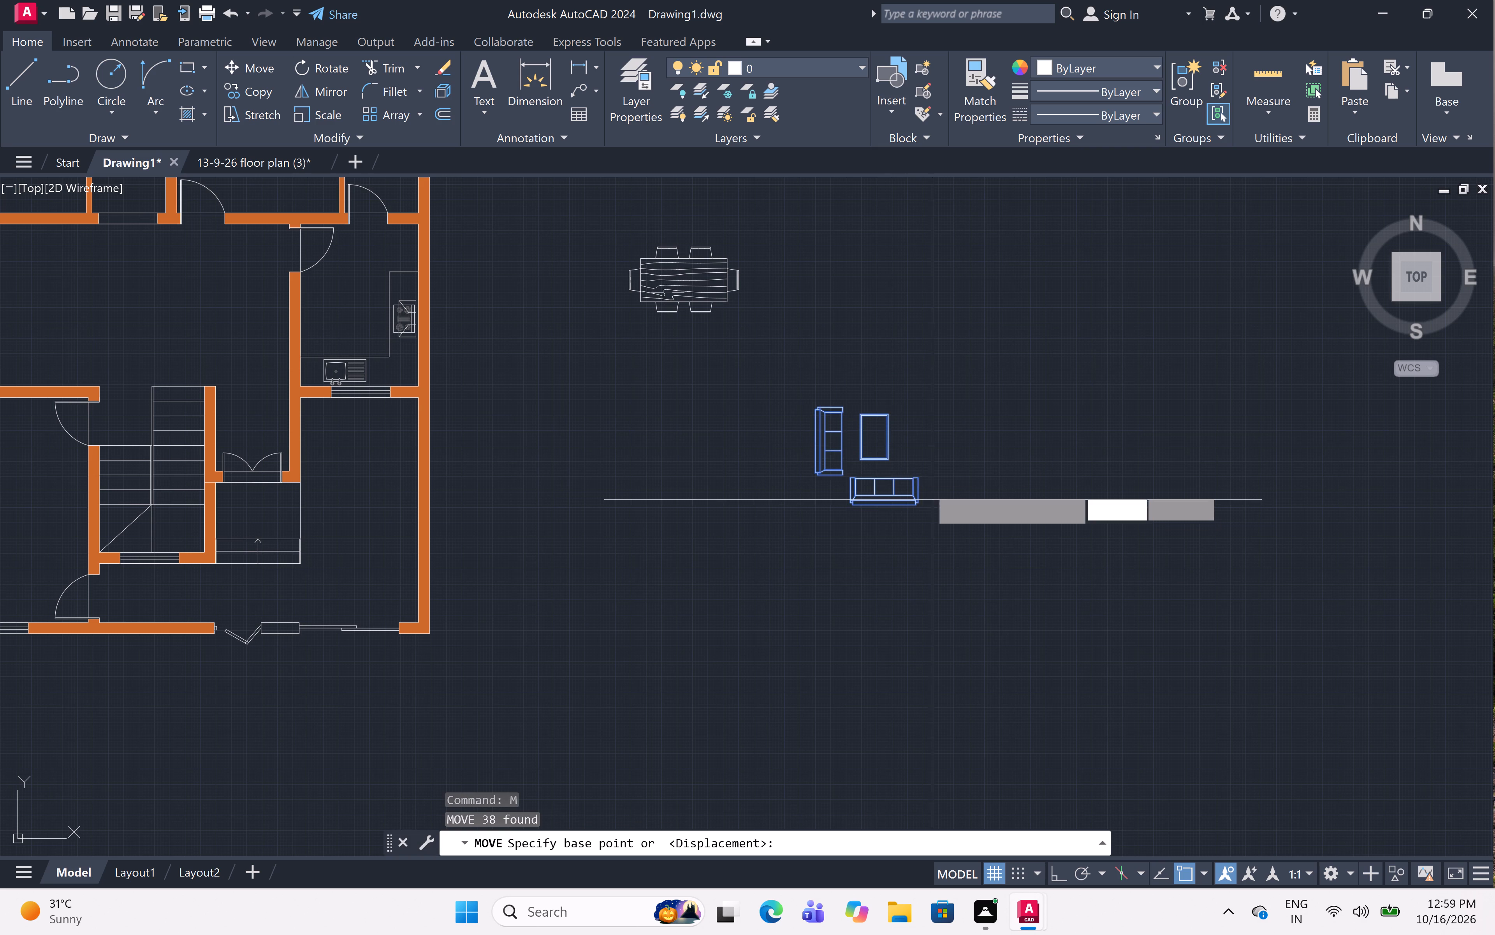
{"action": "left_click", "coordinate": [842, 448]}
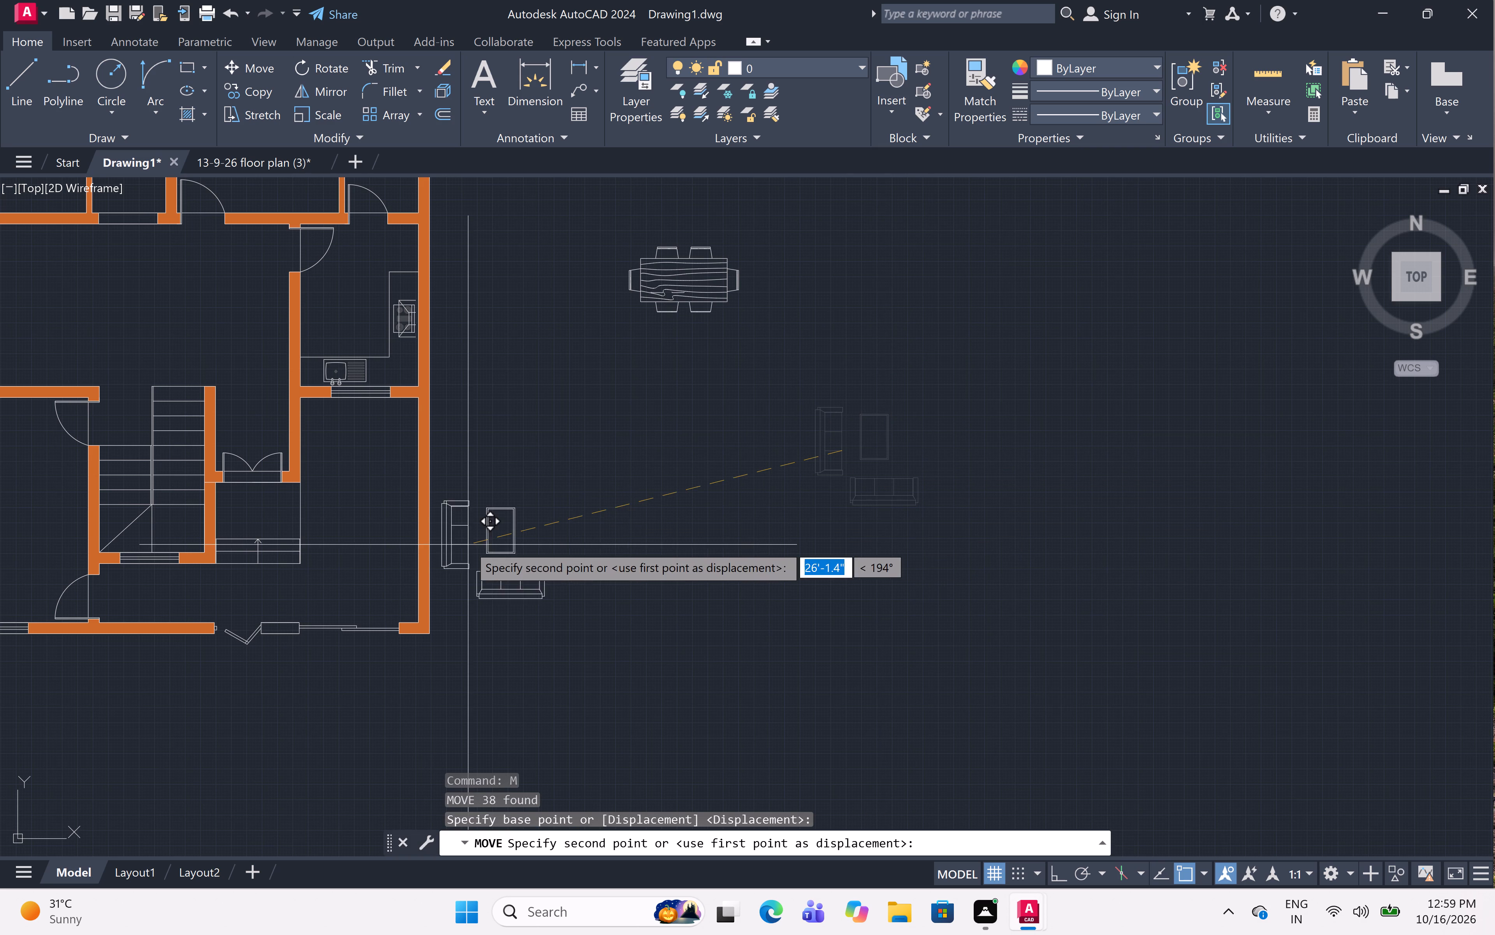
{"action": "scroll", "coordinate": [512, 490], "scroll_direction": "down", "scroll_amount": 4}
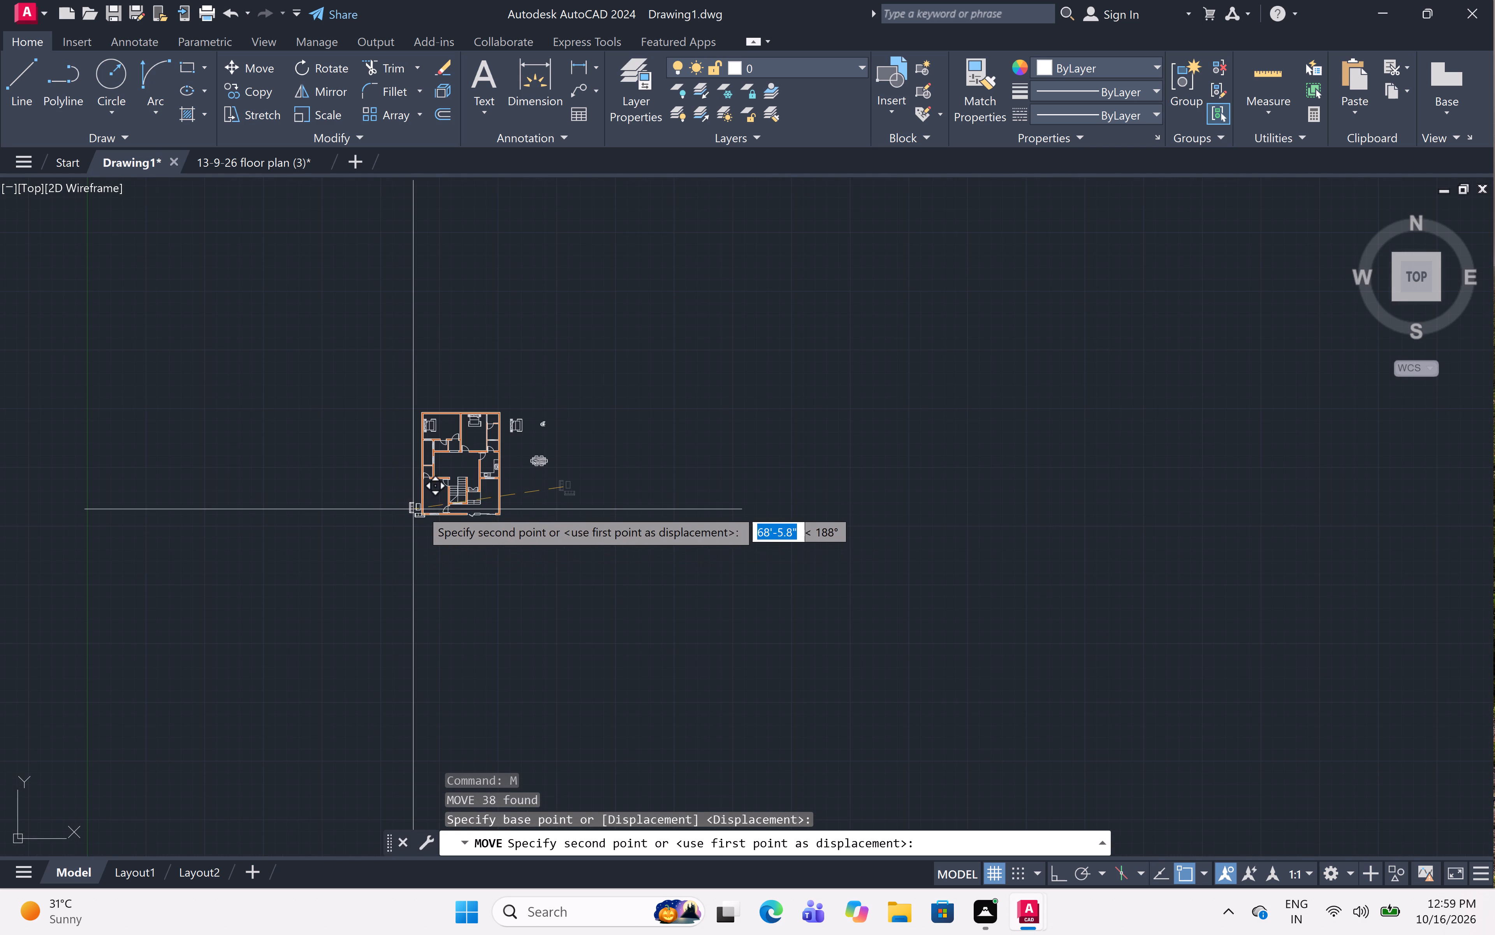
{"action": "scroll", "coordinate": [425, 510], "scroll_direction": "up", "scroll_amount": 6}
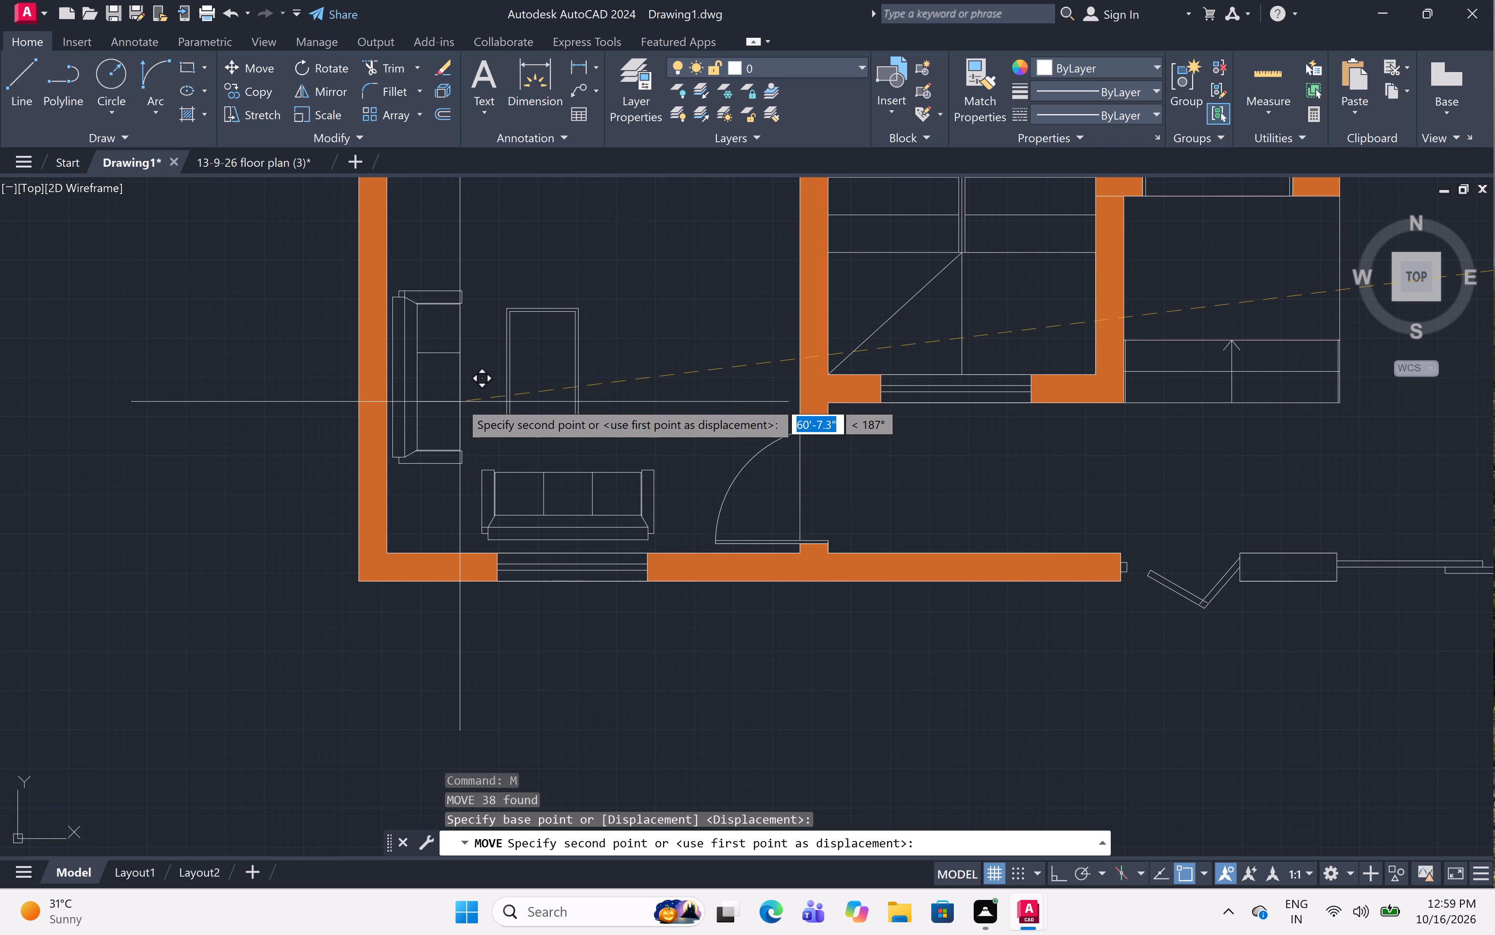
{"action": "left_click", "coordinate": [460, 402]}
Rotate the toilet fixture outside the plan by 180° about its centre, with Ortho on.
{"action": "scroll", "coordinate": [485, 402], "scroll_direction": "down", "scroll_amount": 2}
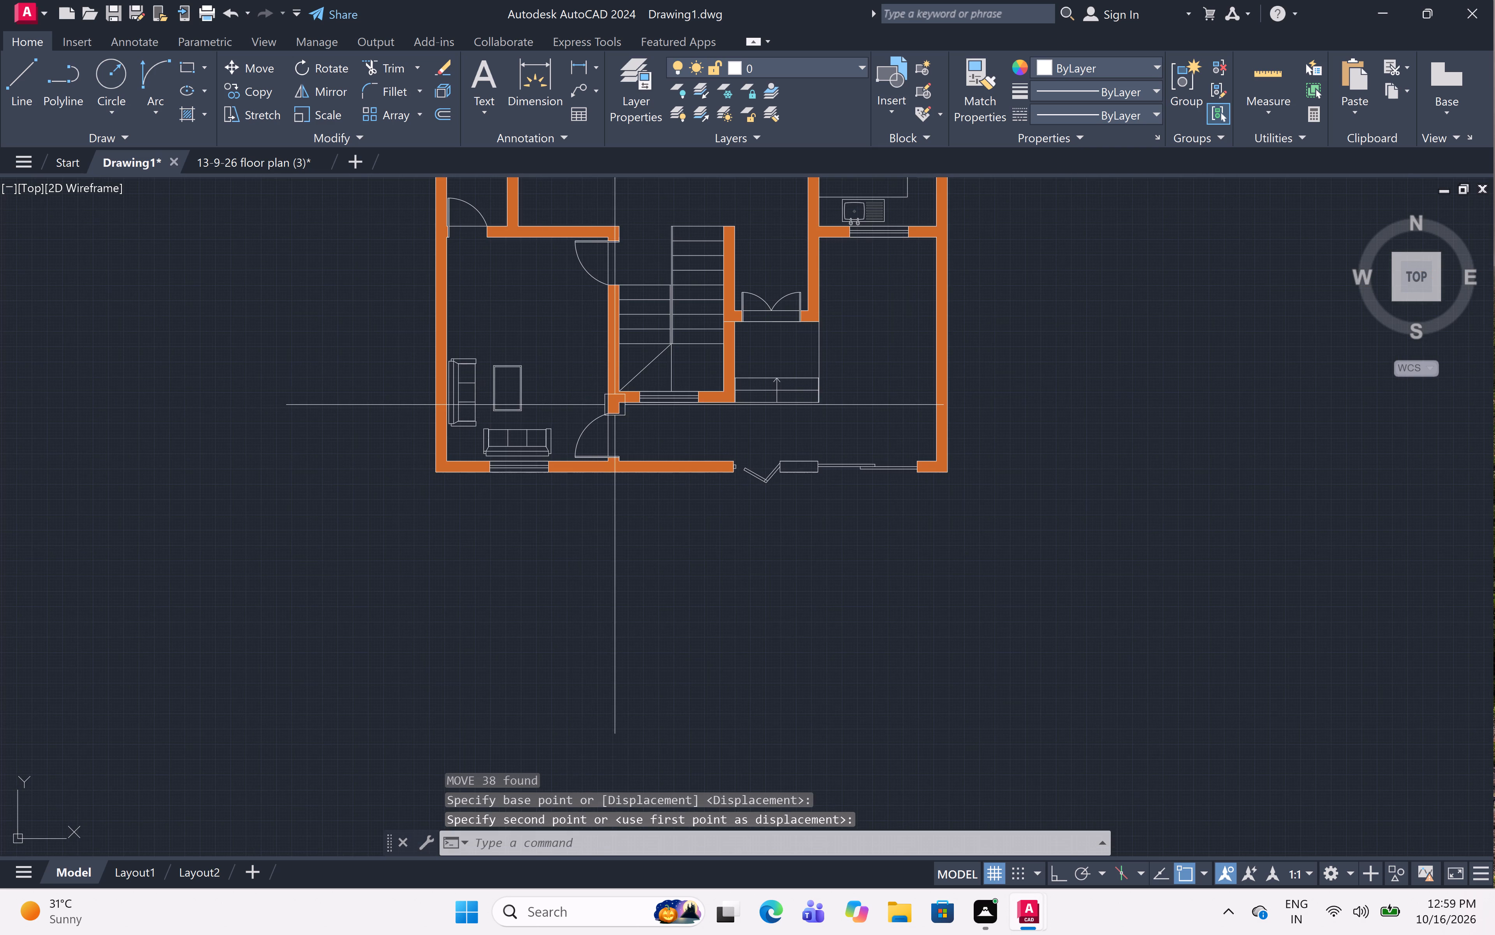
{"action": "middle_click_drag", "start_coordinate": [615, 405], "coordinate": [594, 518]}
{"action": "scroll", "coordinate": [591, 497], "scroll_direction": "down", "scroll_amount": 1}
{"action": "middle_click_drag", "start_coordinate": [591, 497], "coordinate": [573, 555]}
{"action": "scroll", "coordinate": [644, 404], "scroll_direction": "down", "scroll_amount": 1}
{"action": "middle_click_drag", "start_coordinate": [644, 404], "coordinate": [644, 449]}
{"action": "scroll", "coordinate": [739, 335], "scroll_direction": "up", "scroll_amount": 2}
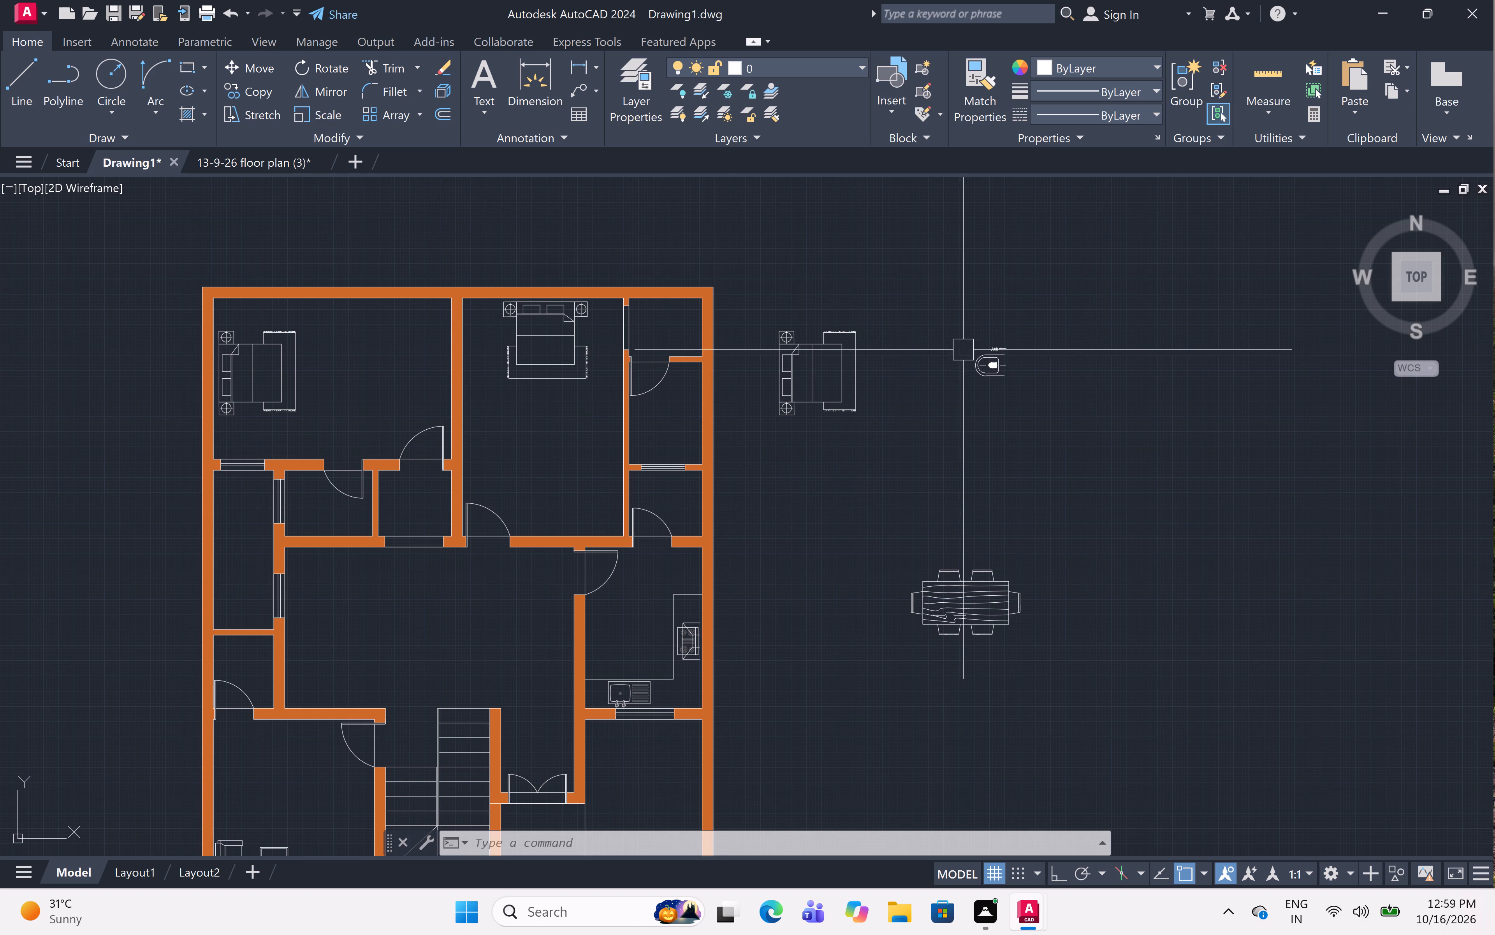
{"action": "left_click", "coordinate": [1016, 321]}
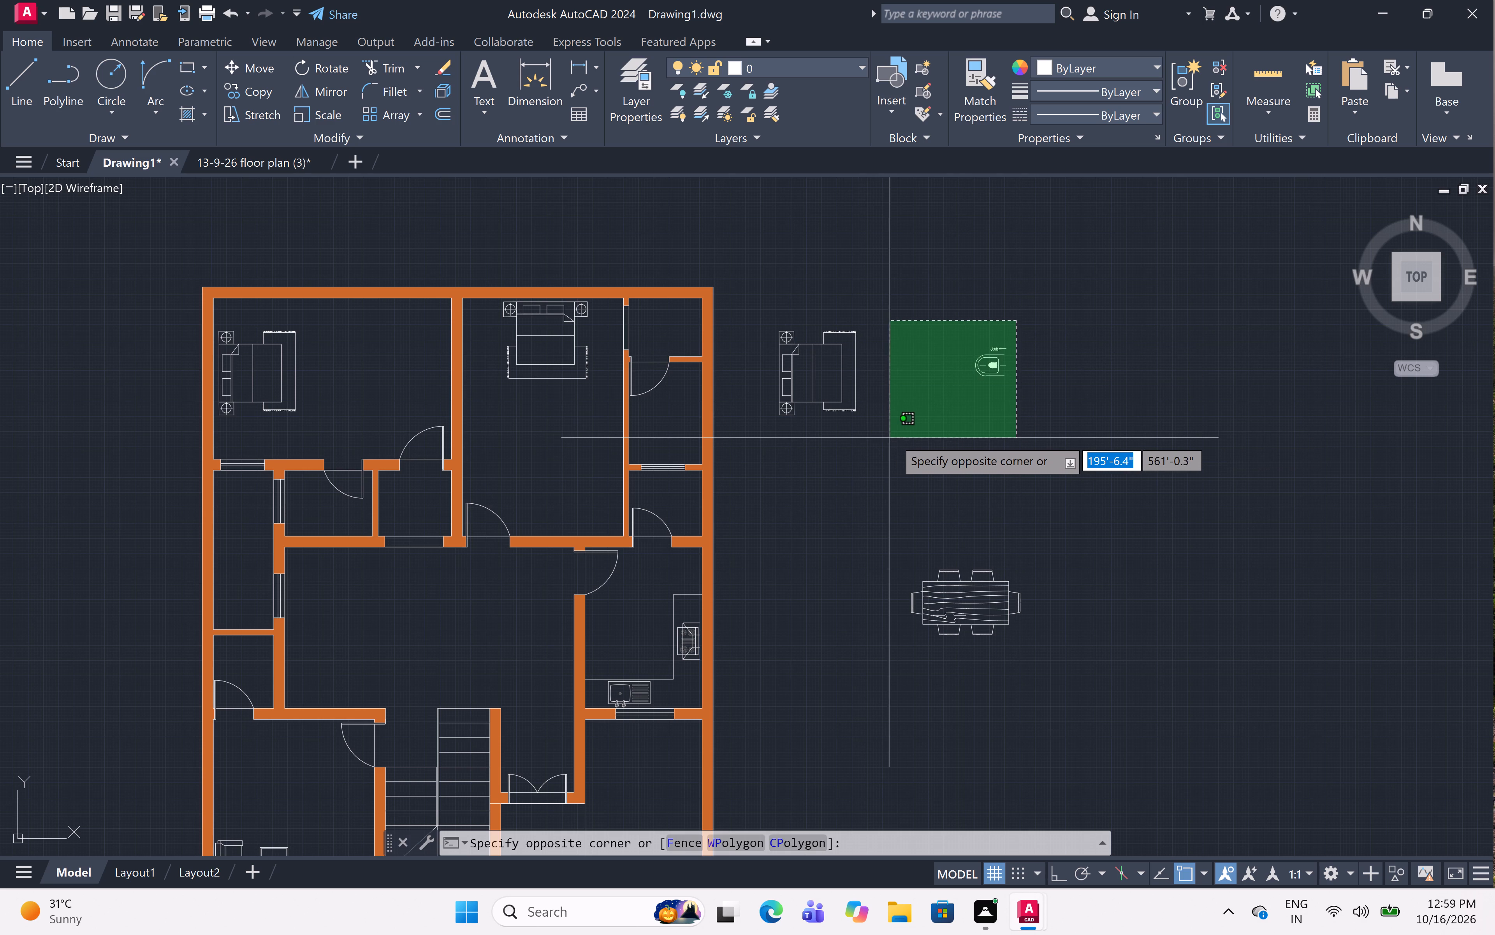
{"action": "left_click", "coordinate": [893, 441]}
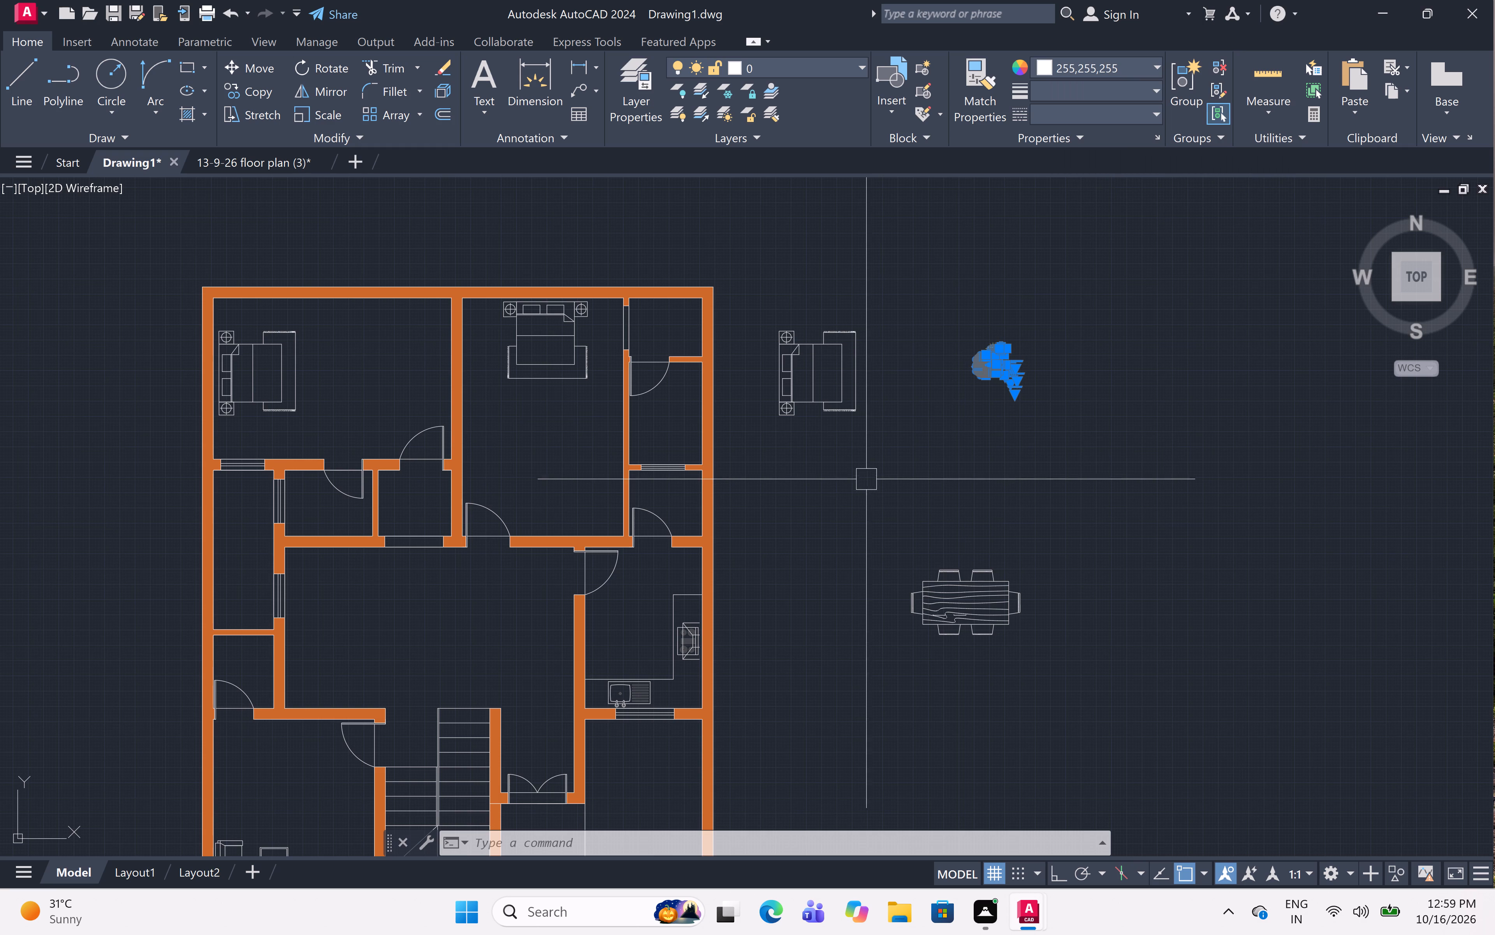
{"action": "left_click", "coordinate": [318, 68]}
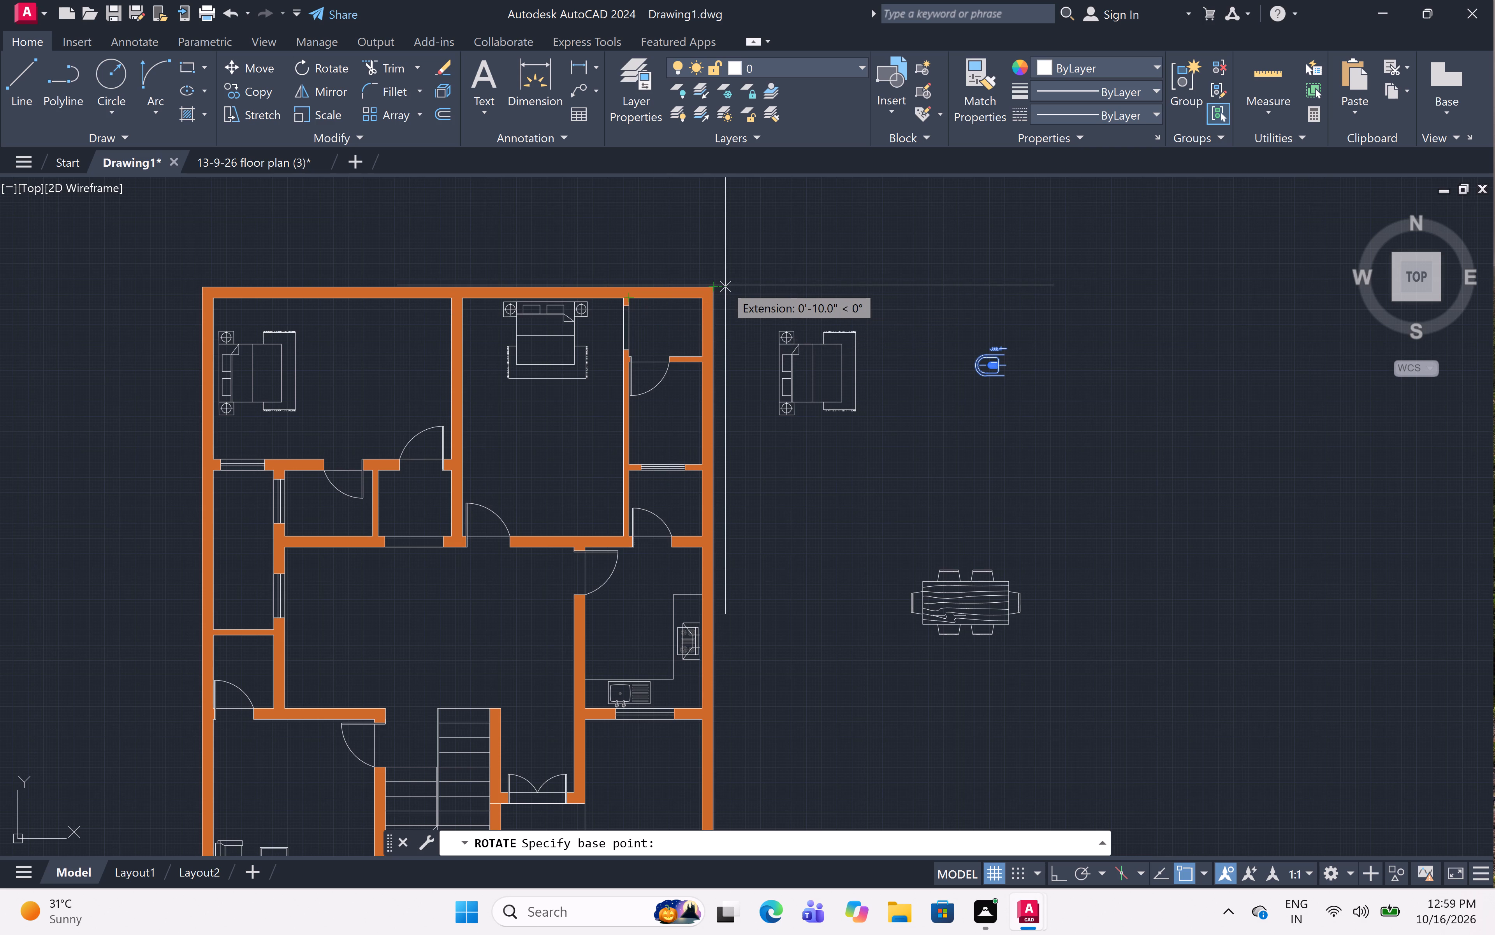
{"action": "left_click", "coordinate": [1000, 365]}
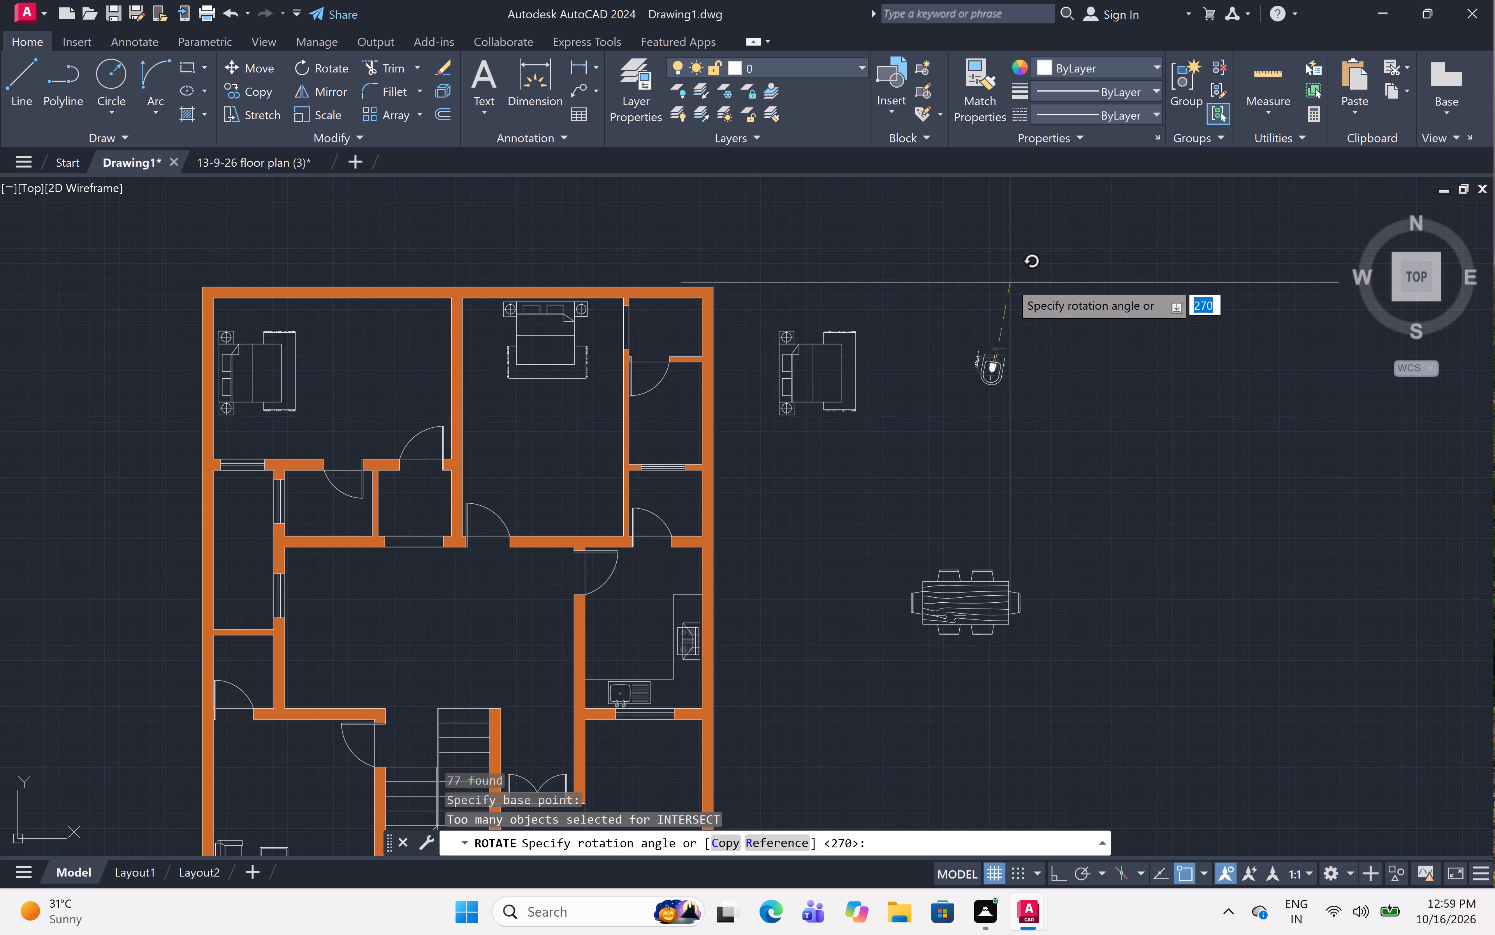
{"action": "key", "text": "F8"}
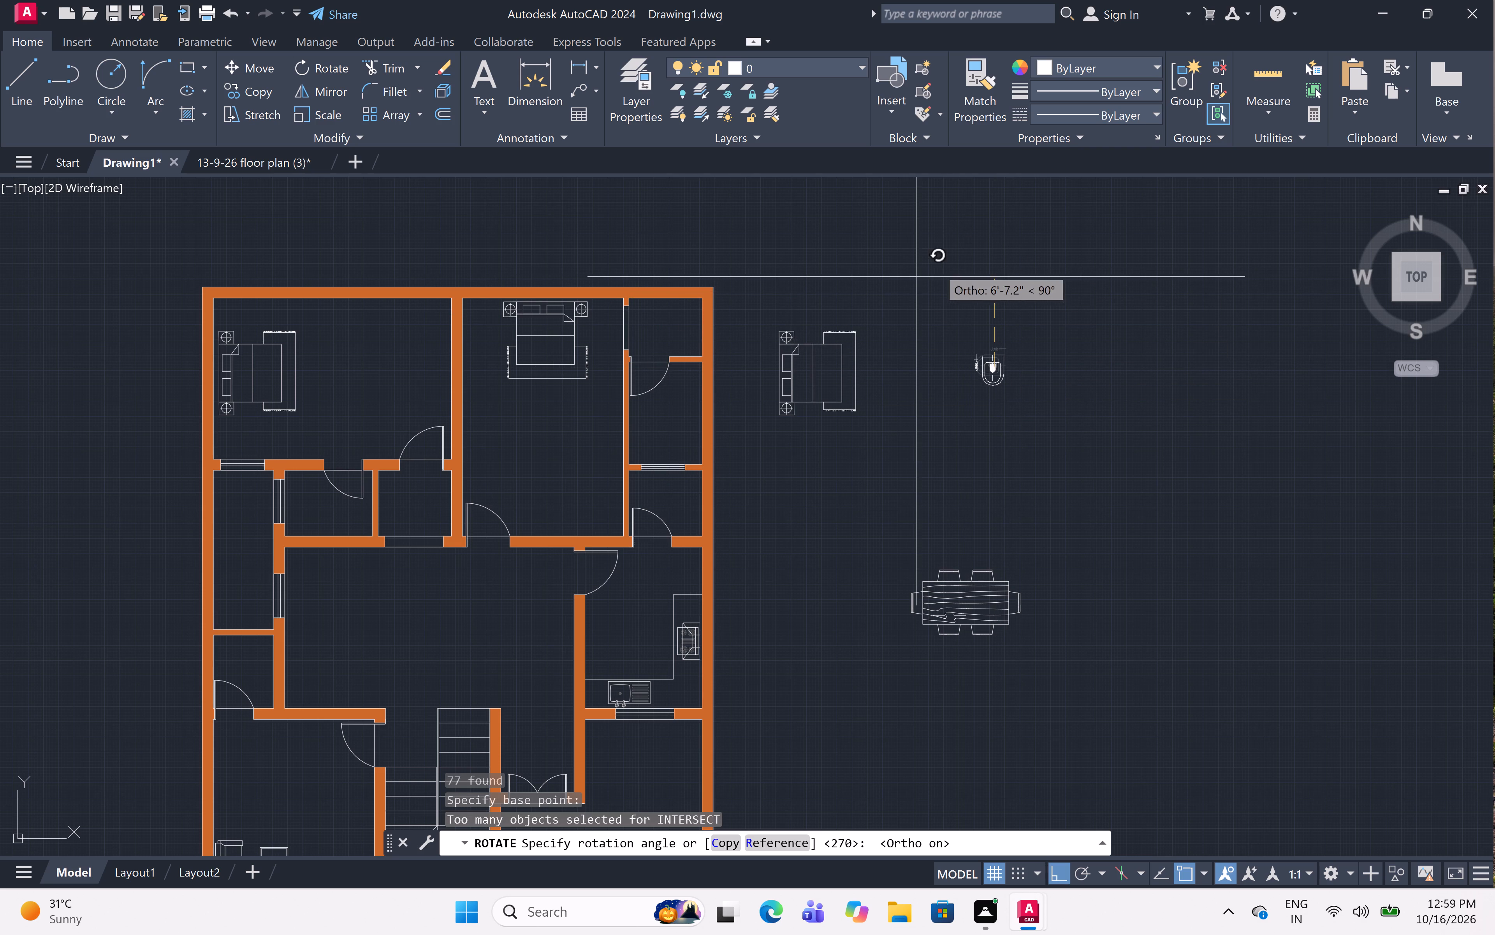
{"action": "left_click", "coordinate": [869, 445]}
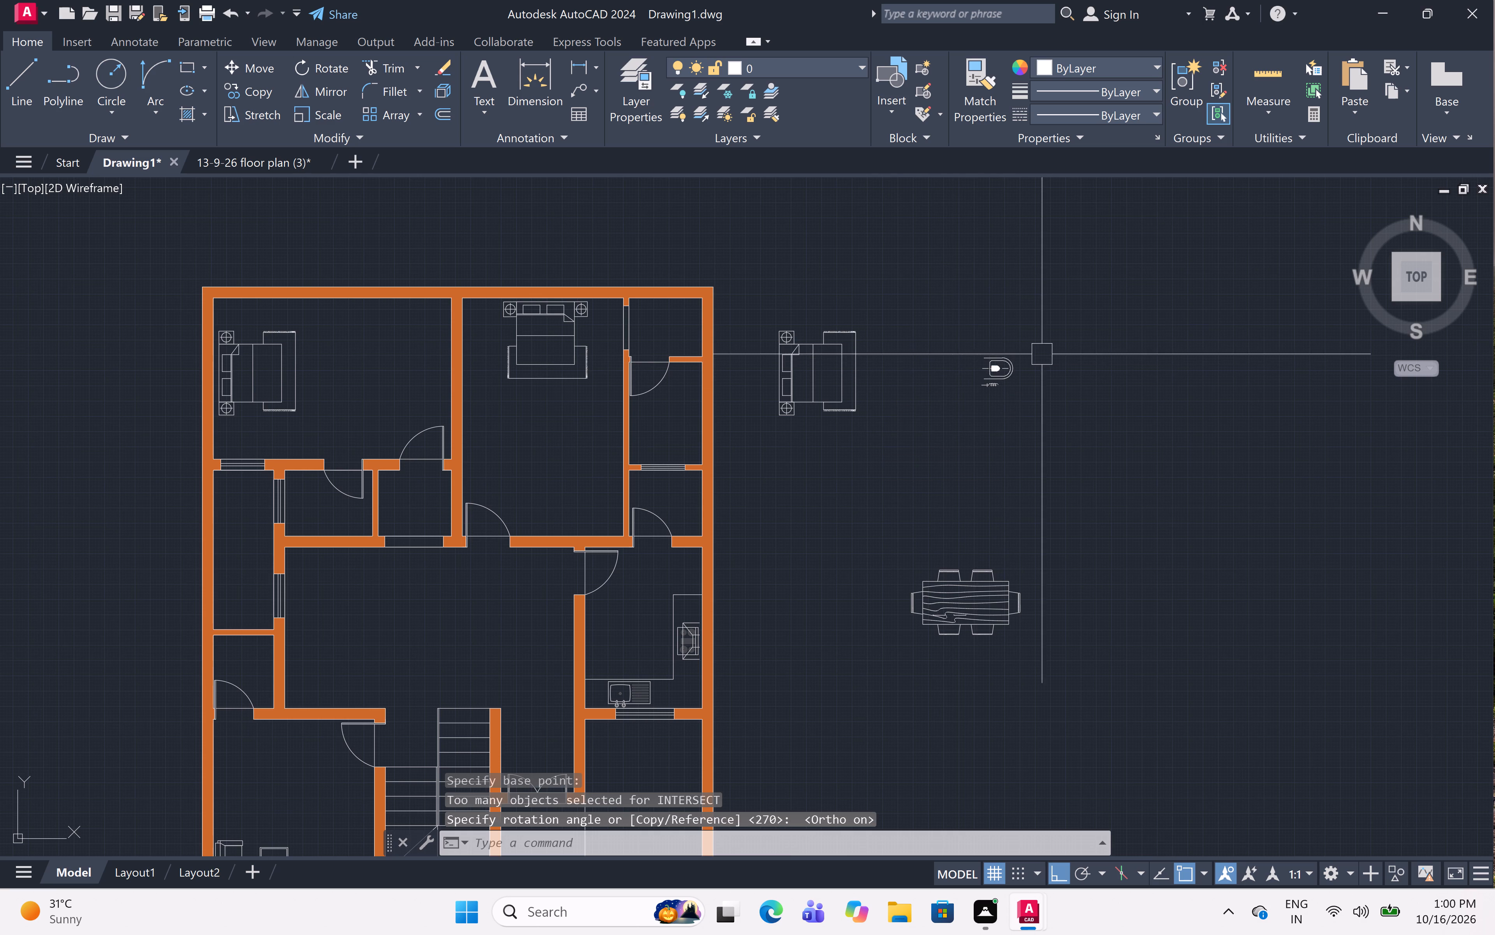
Copy the rotated toilet into the small bathroom below the upper-left bedroom, beside its window wall, with Ortho off.
{"action": "left_click", "coordinate": [1042, 354]}
{"action": "left_click", "coordinate": [969, 401]}
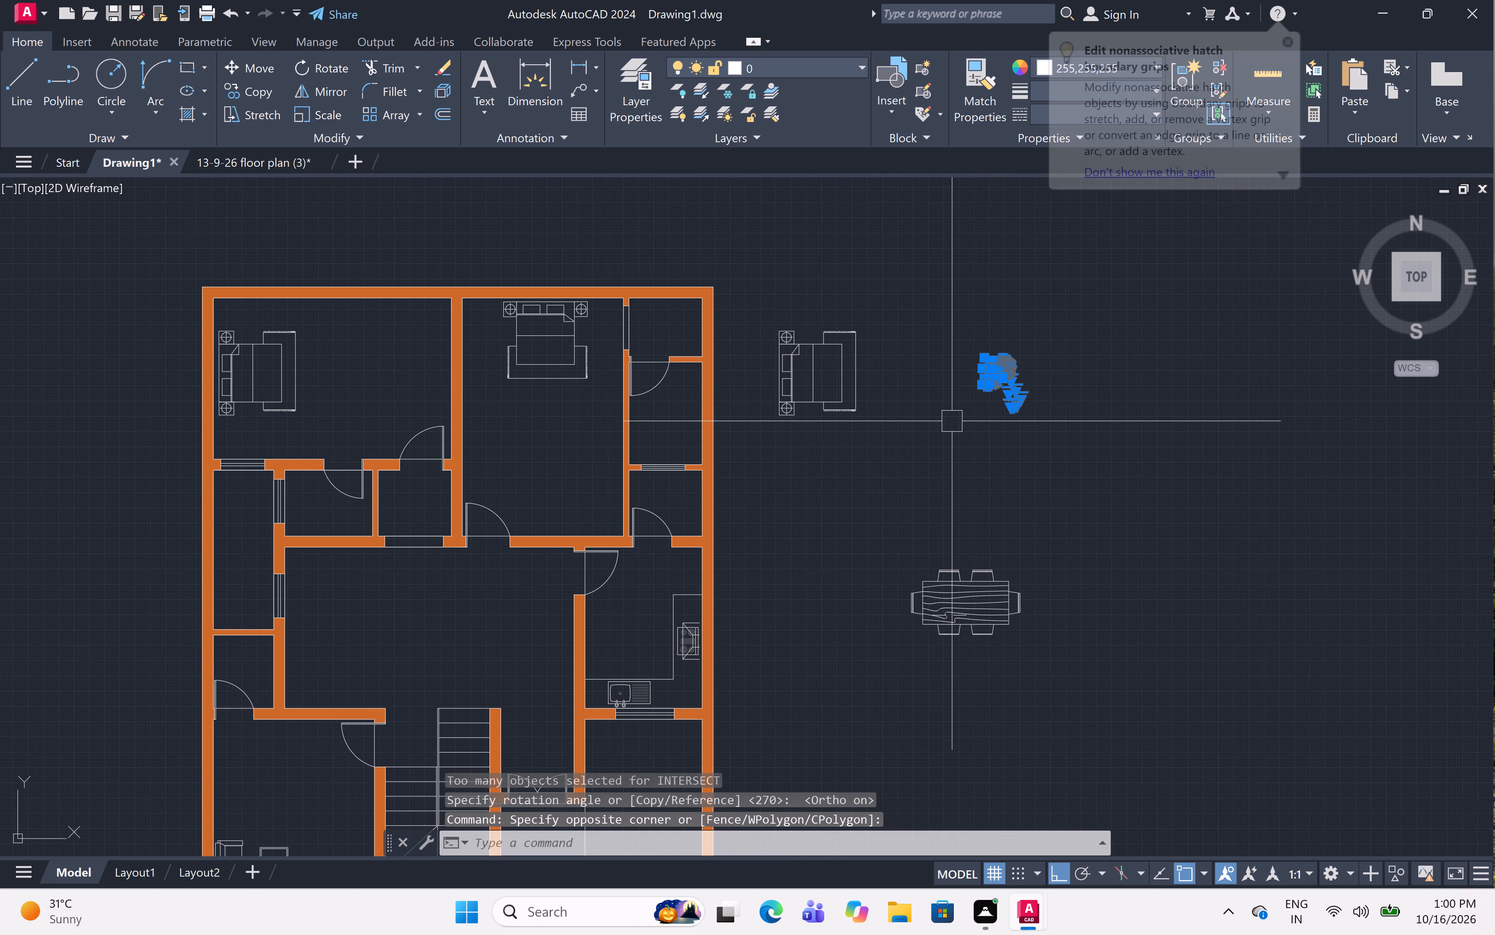
{"action": "key", "text": "c"}
{"action": "type", "text": "o"}
{"action": "key", "text": "space"}
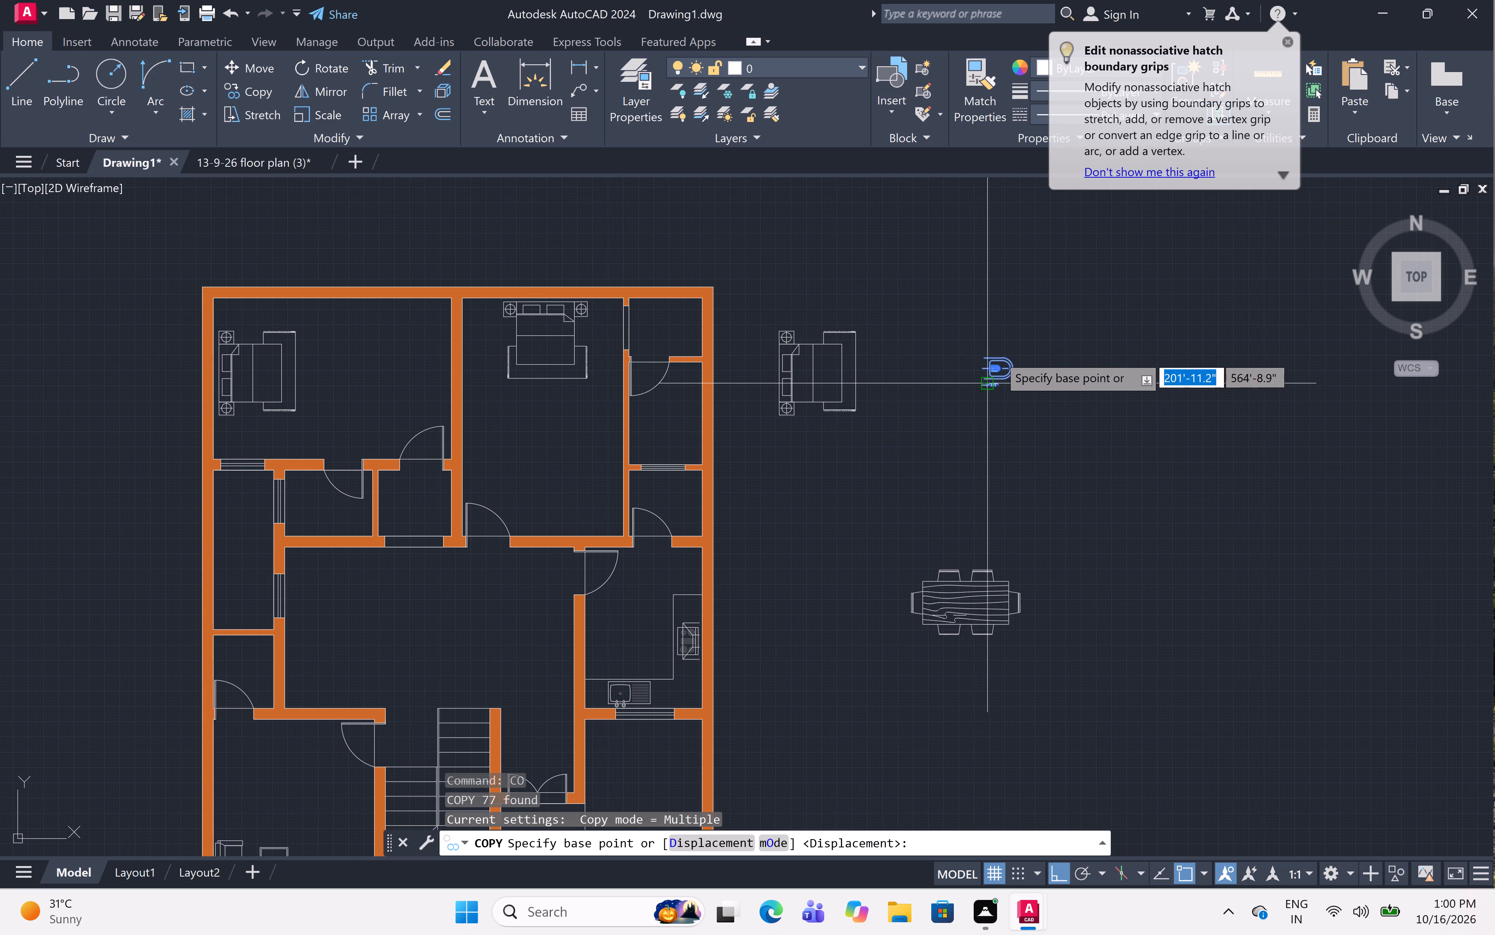
{"action": "left_click", "coordinate": [997, 363]}
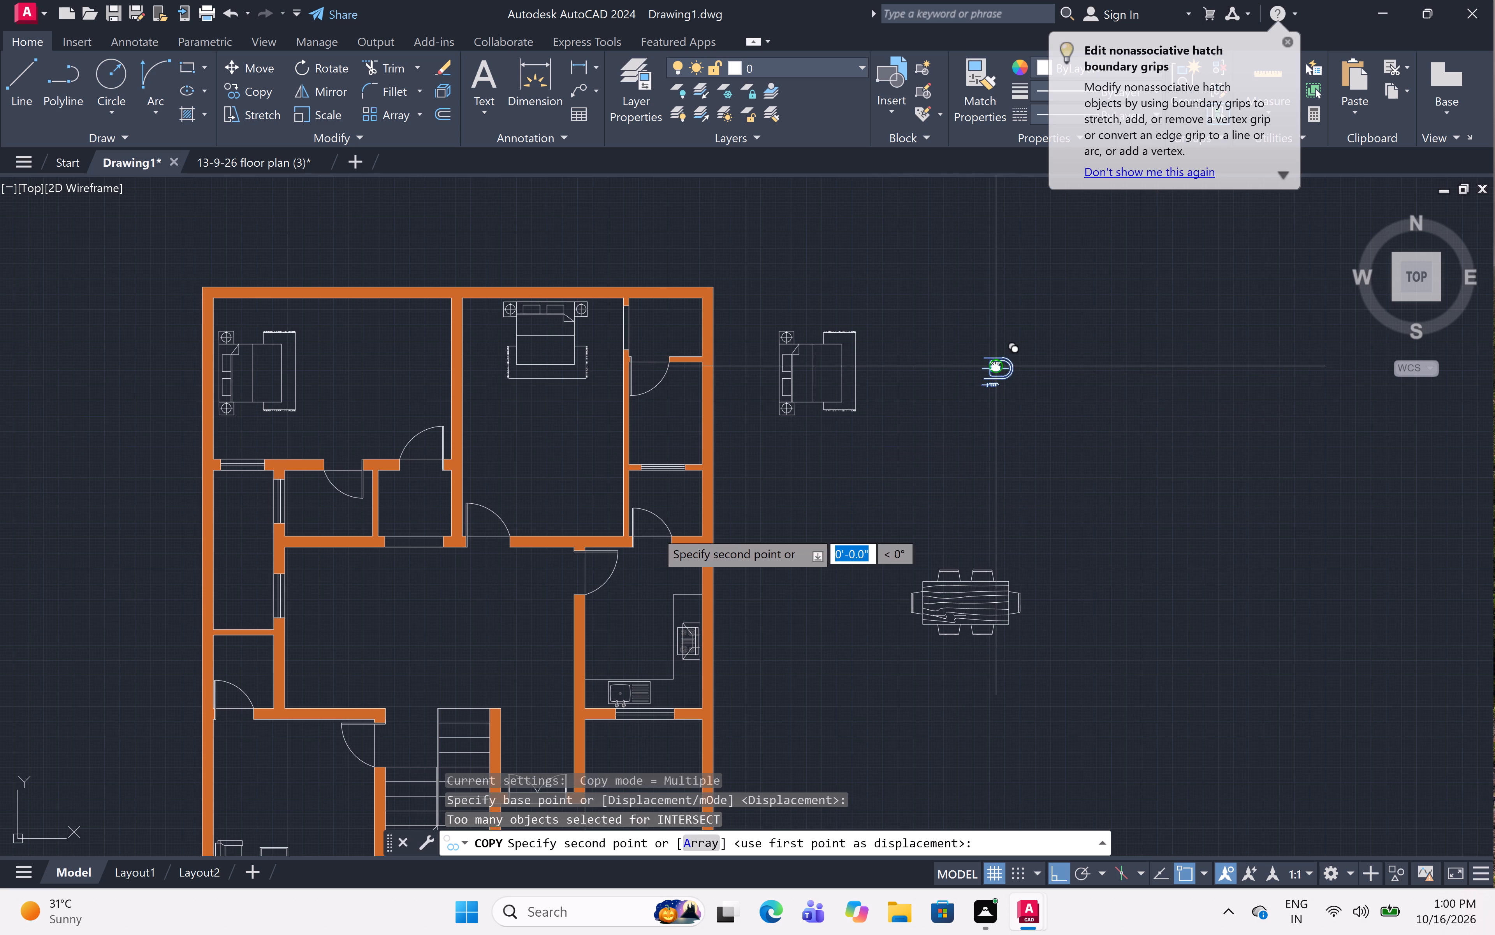
{"action": "key", "text": "F8"}
{"action": "scroll", "coordinate": [285, 514], "scroll_direction": "up", "scroll_amount": 2}
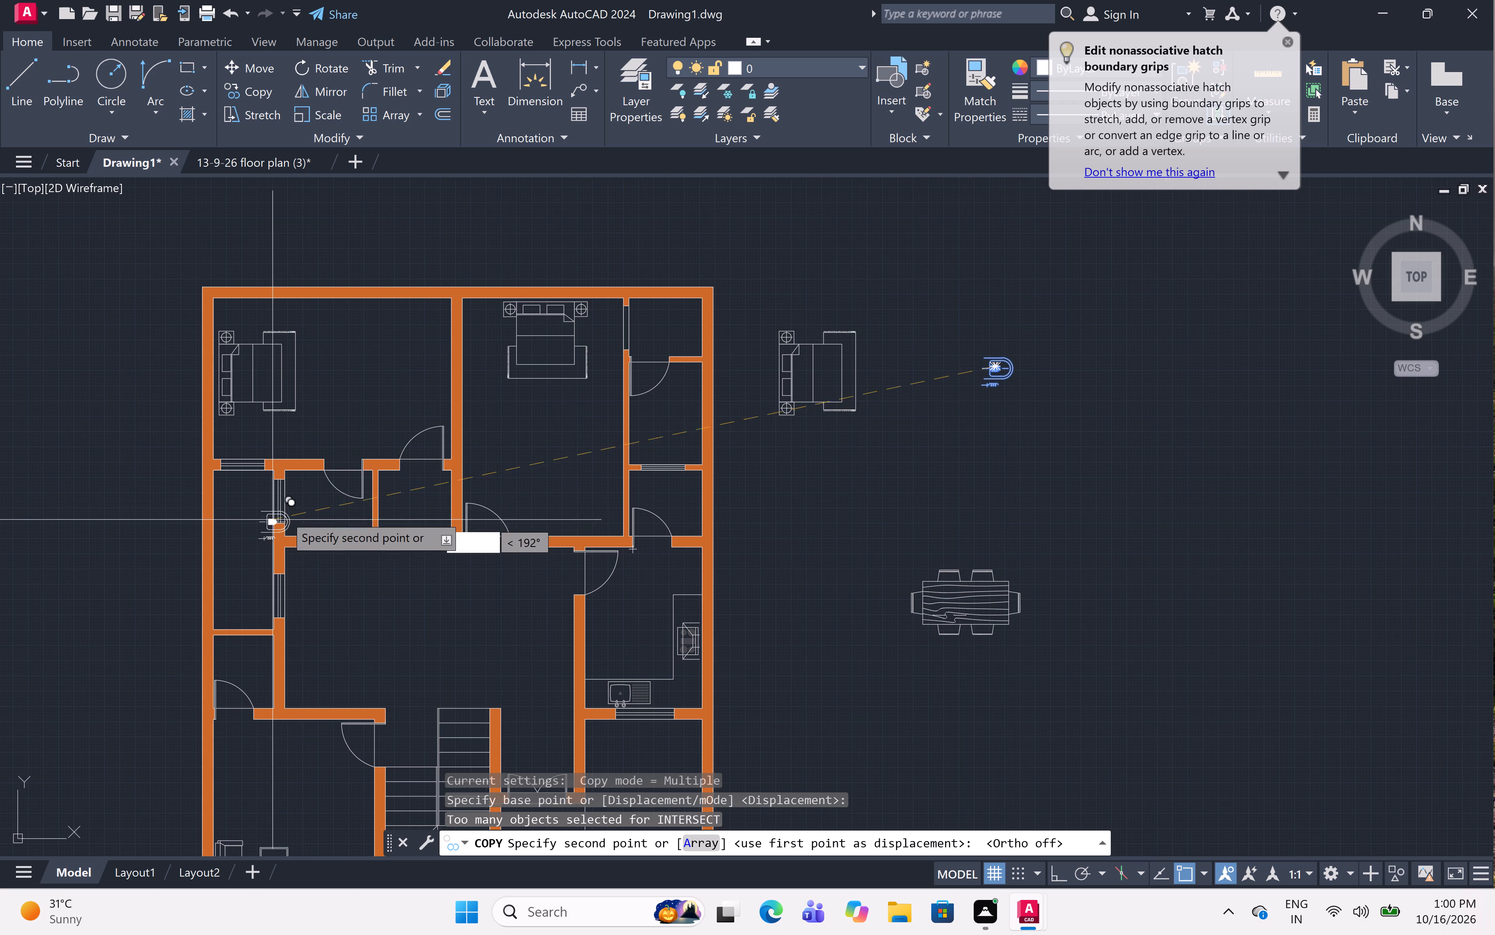
{"action": "scroll", "coordinate": [285, 514], "scroll_direction": "up", "scroll_amount": 3}
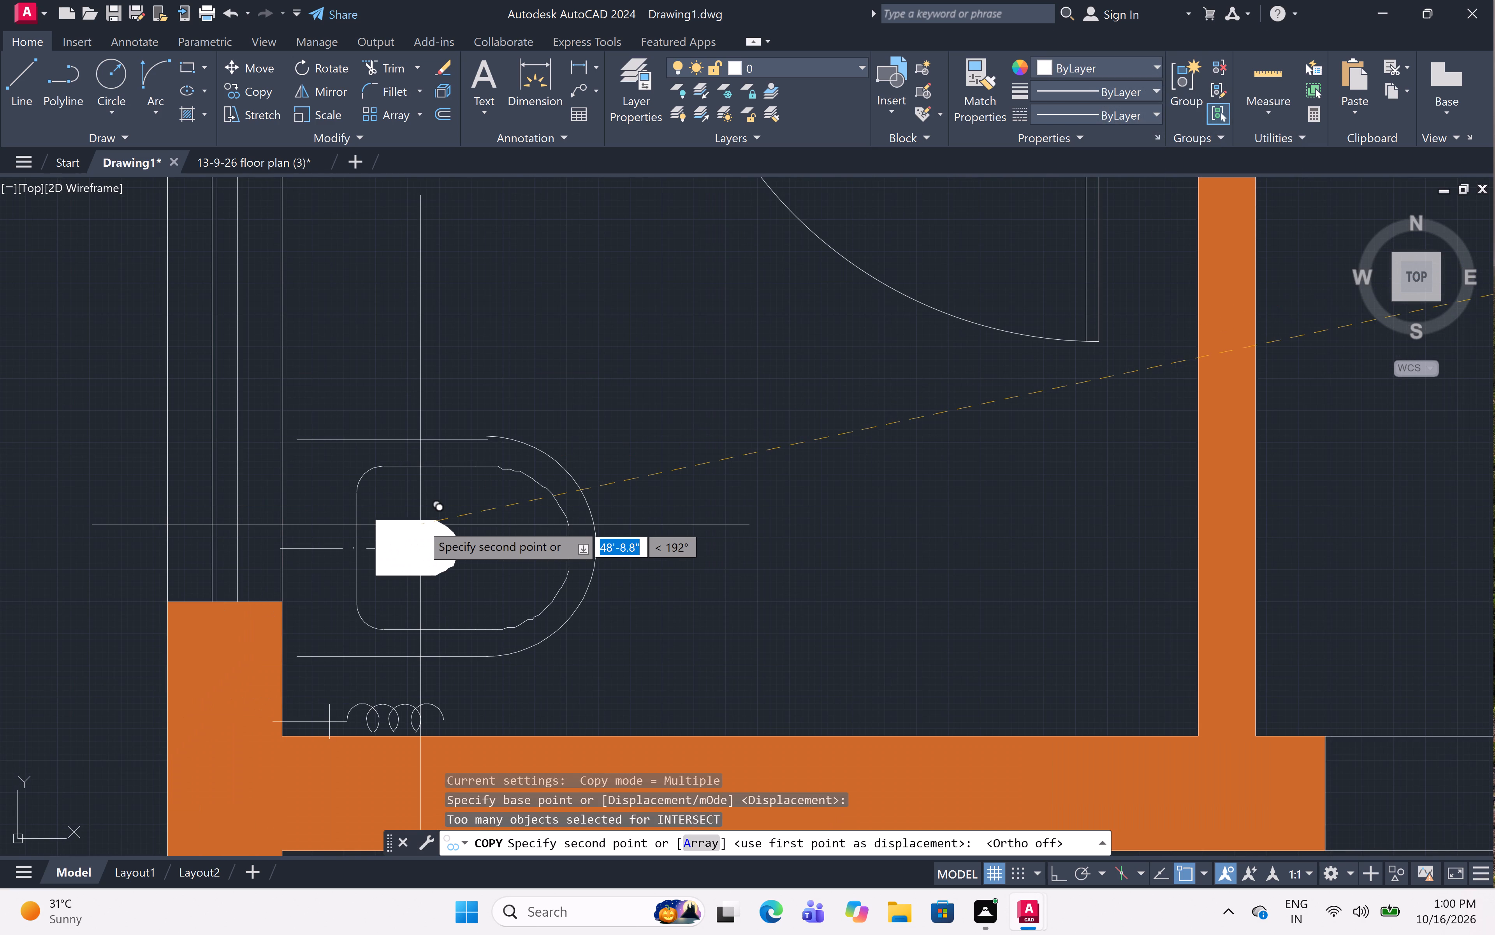
{"action": "left_click", "coordinate": [437, 524]}
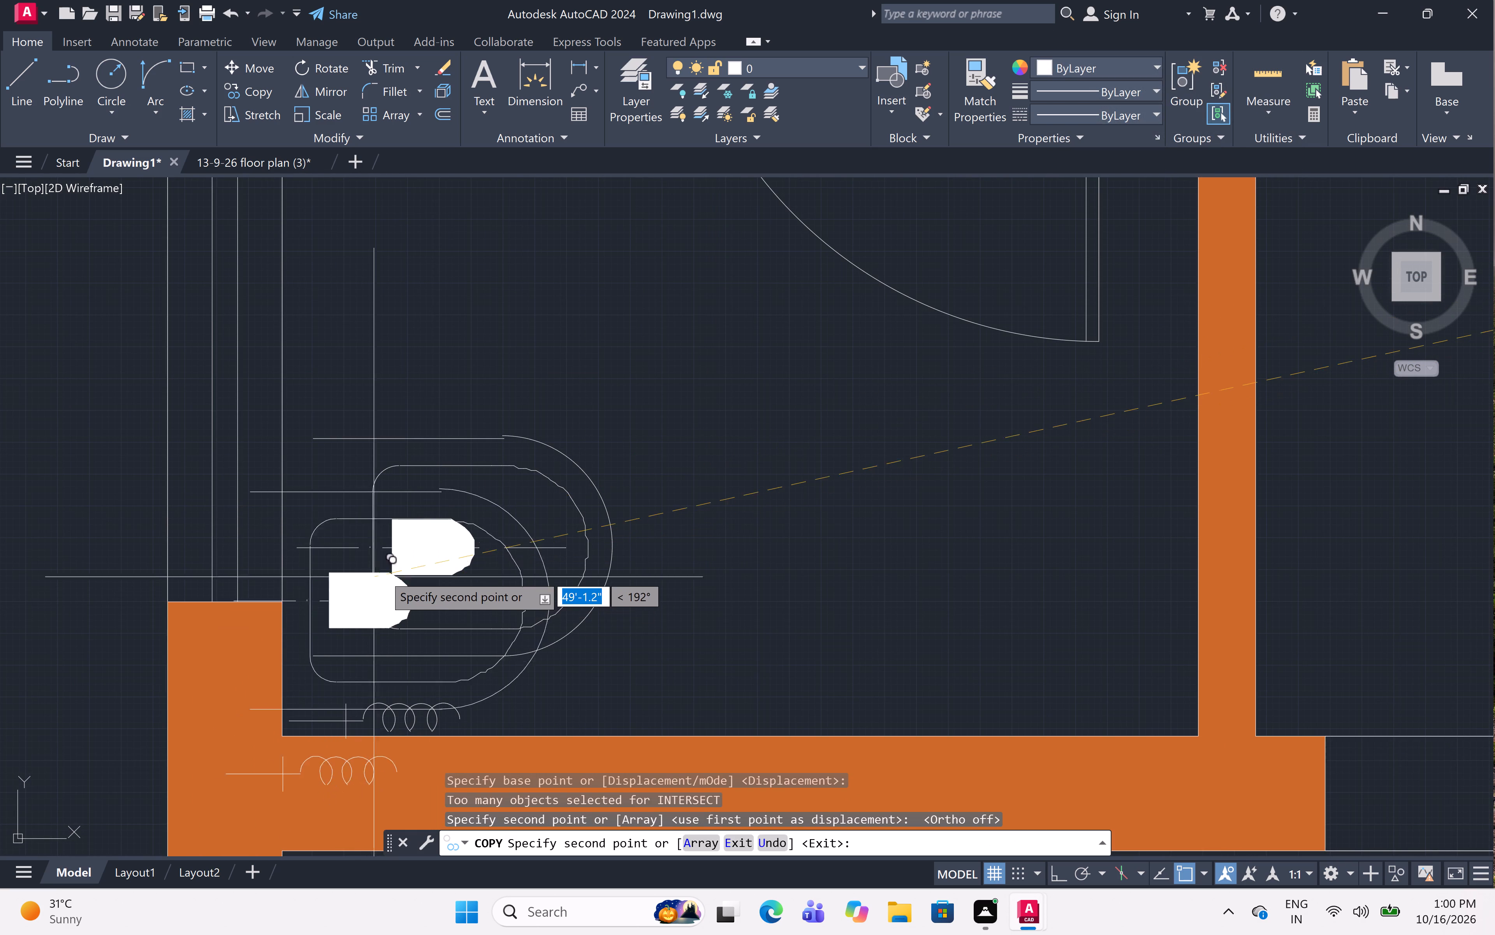
{"action": "key", "text": "Escape"}
Rotate the original toilet outside the plan by 90° so its rounded end points up, with Ortho on.
{"action": "scroll", "coordinate": [380, 582], "scroll_direction": "down", "scroll_amount": 6}
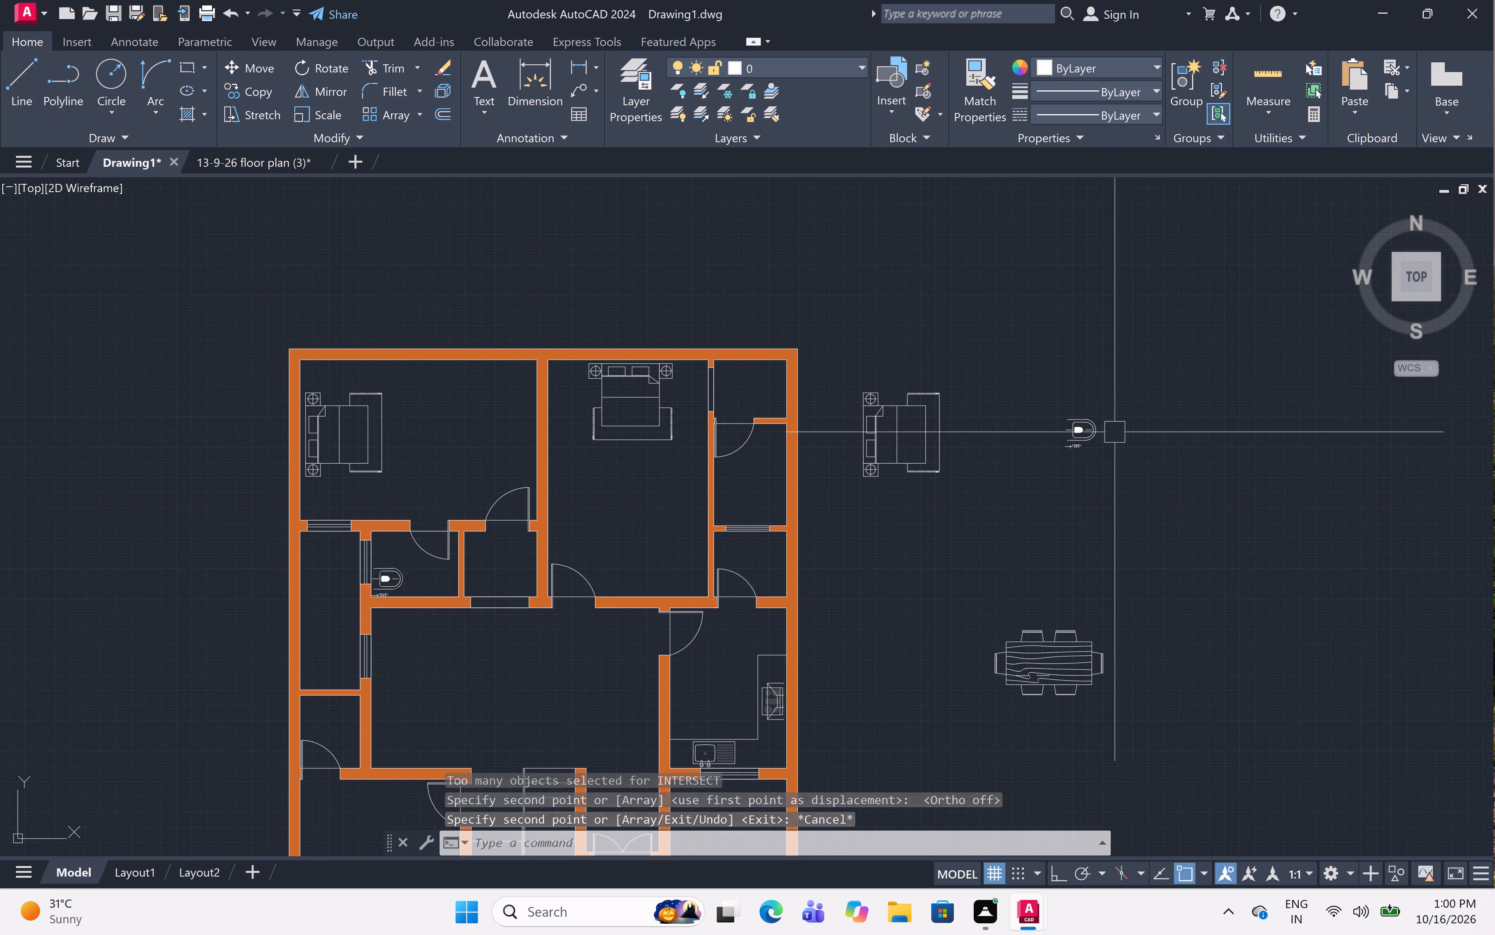
{"action": "scroll", "coordinate": [1115, 432], "scroll_direction": "up", "scroll_amount": 2}
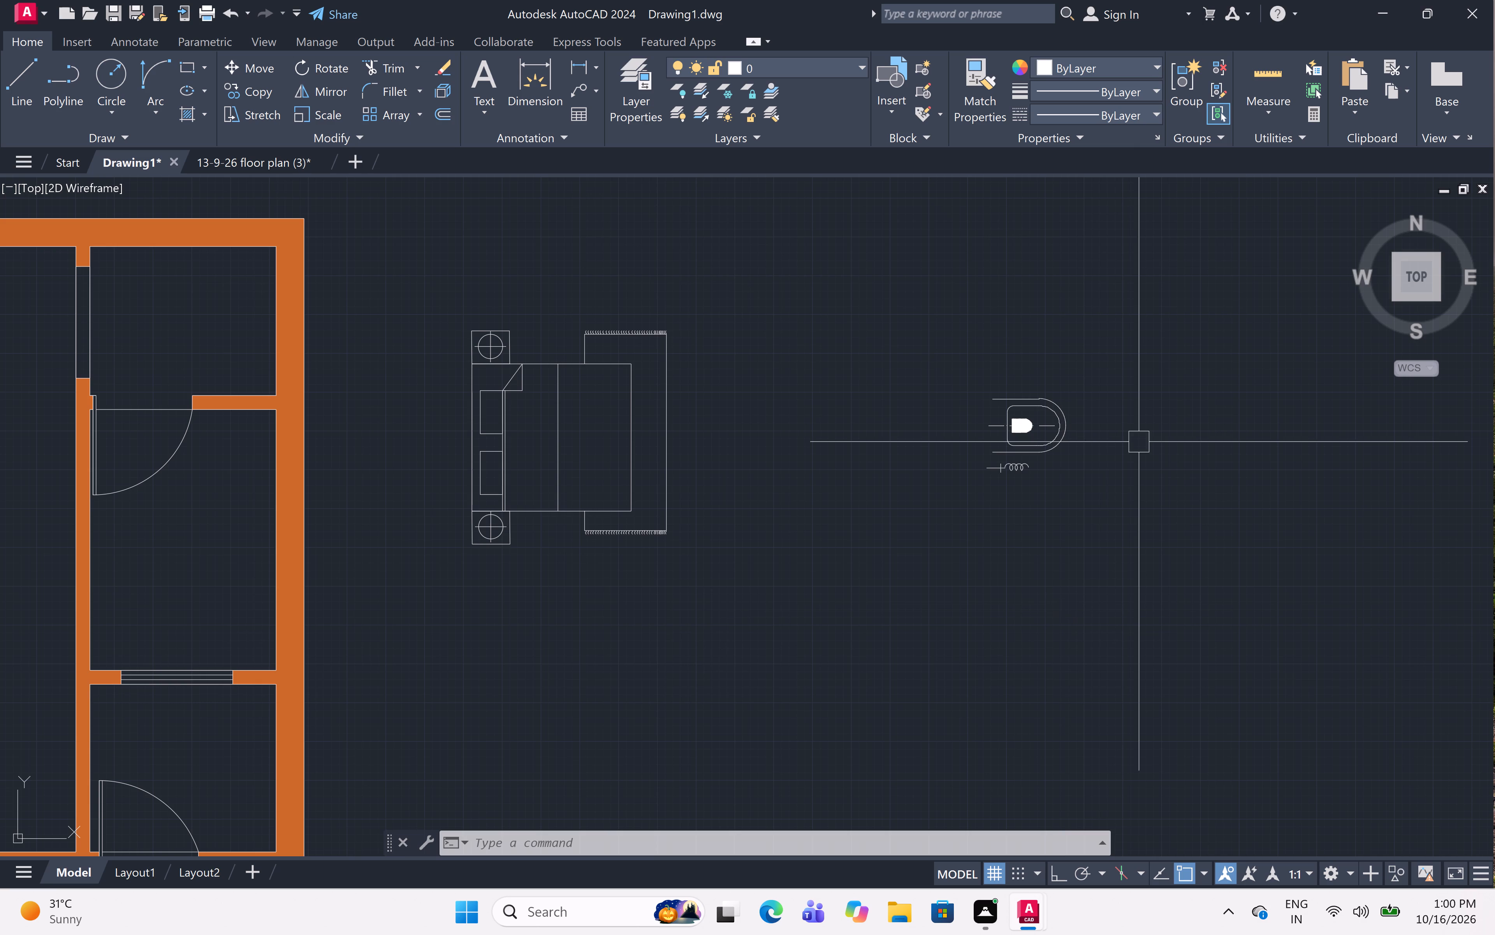
{"action": "left_click_drag", "start_coordinate": [1129, 280], "coordinate": [1131, 289]}
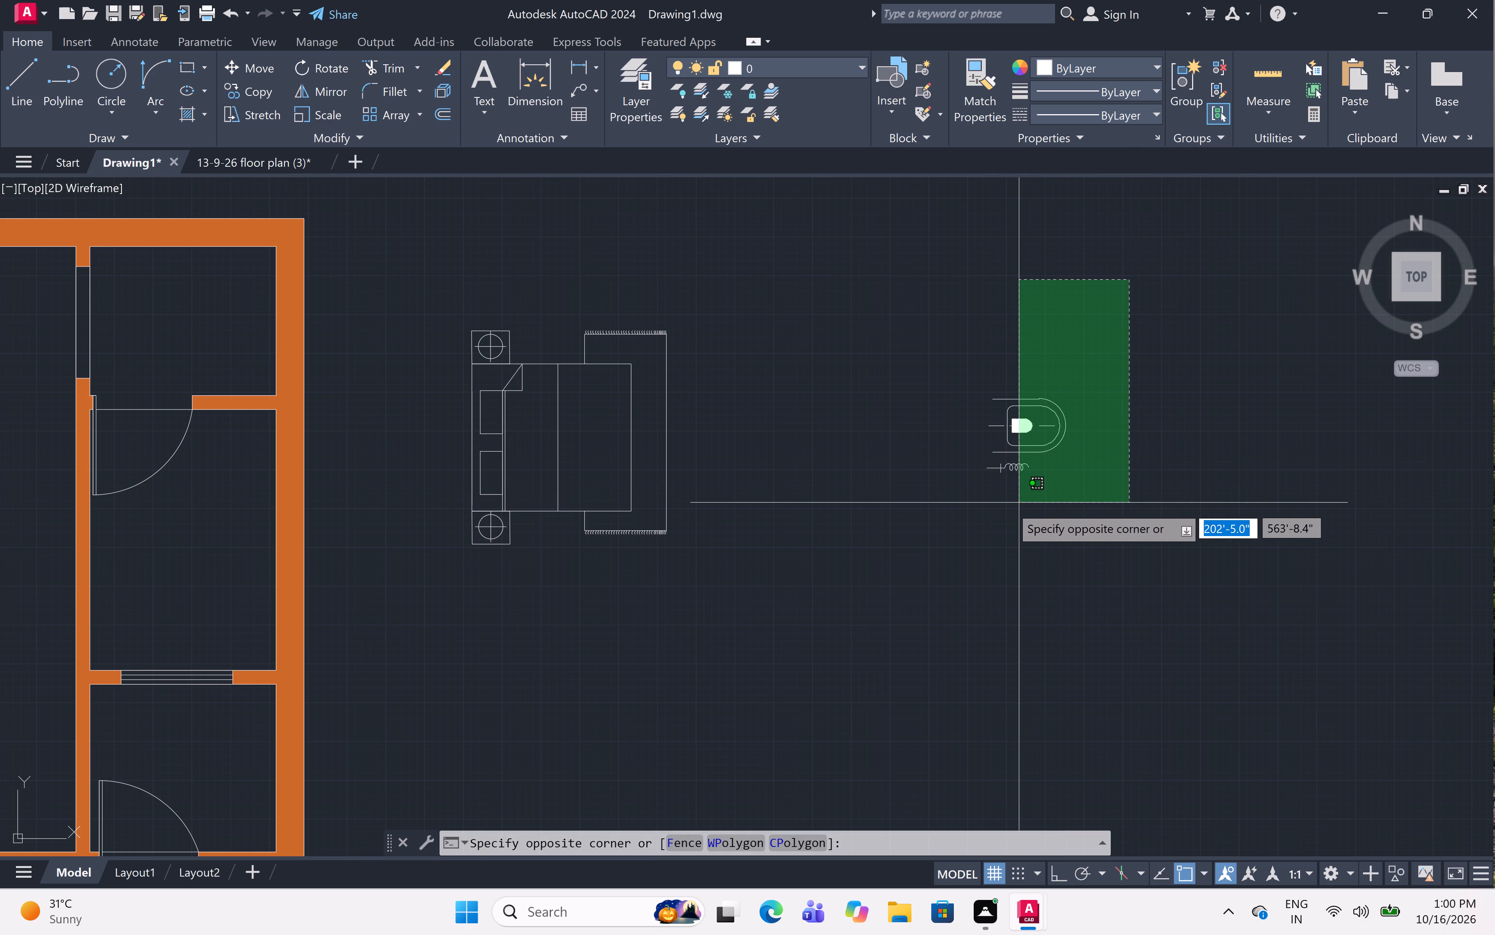
{"action": "left_click", "coordinate": [948, 527]}
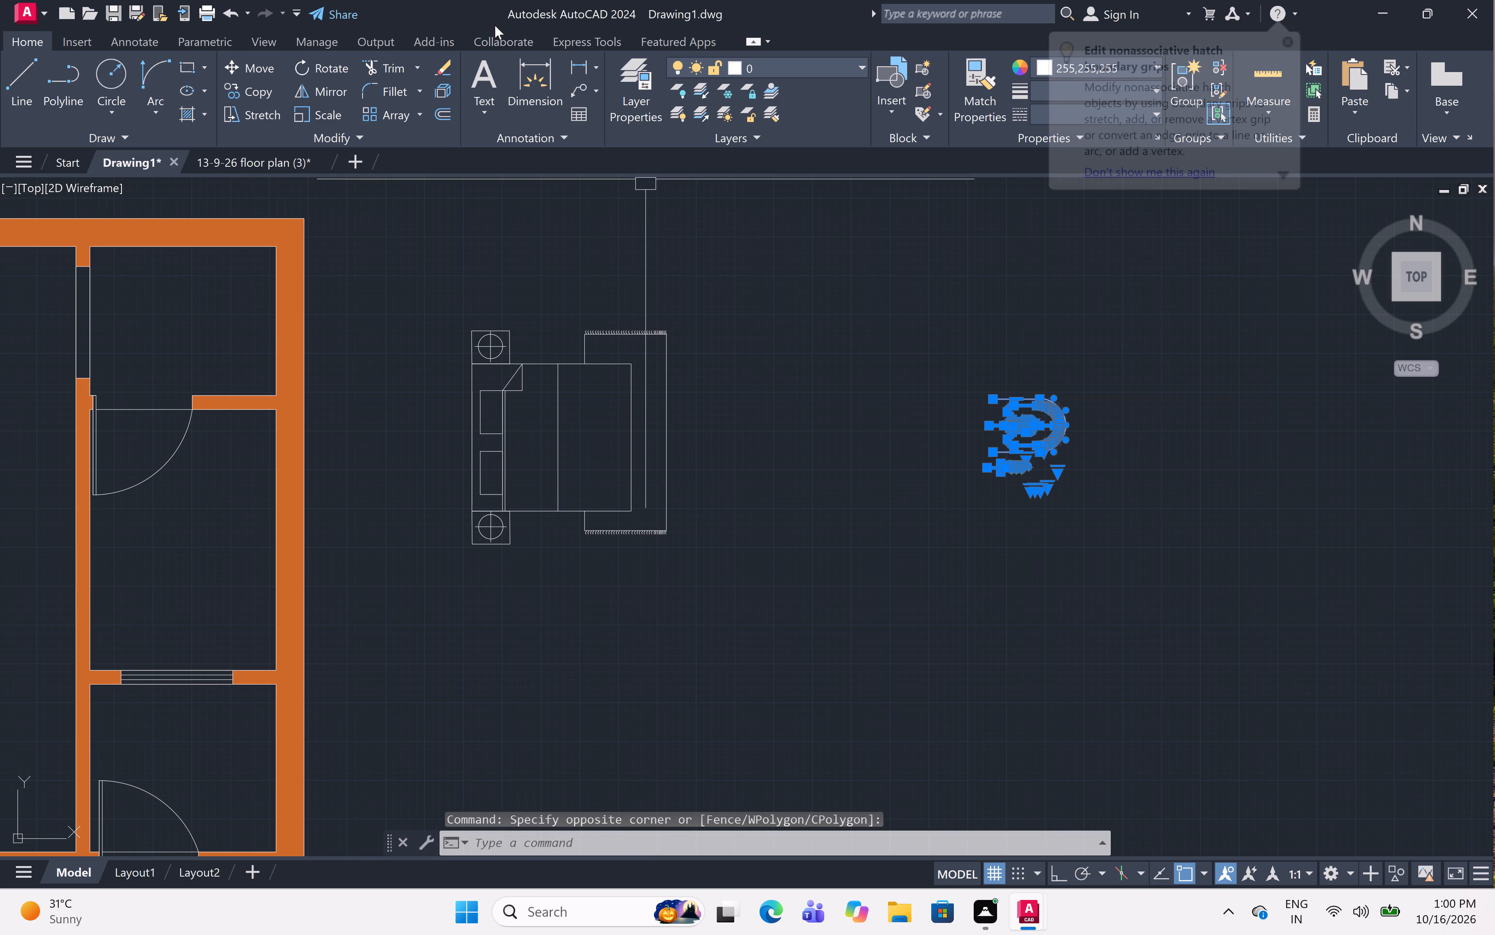
{"action": "left_click", "coordinate": [319, 70]}
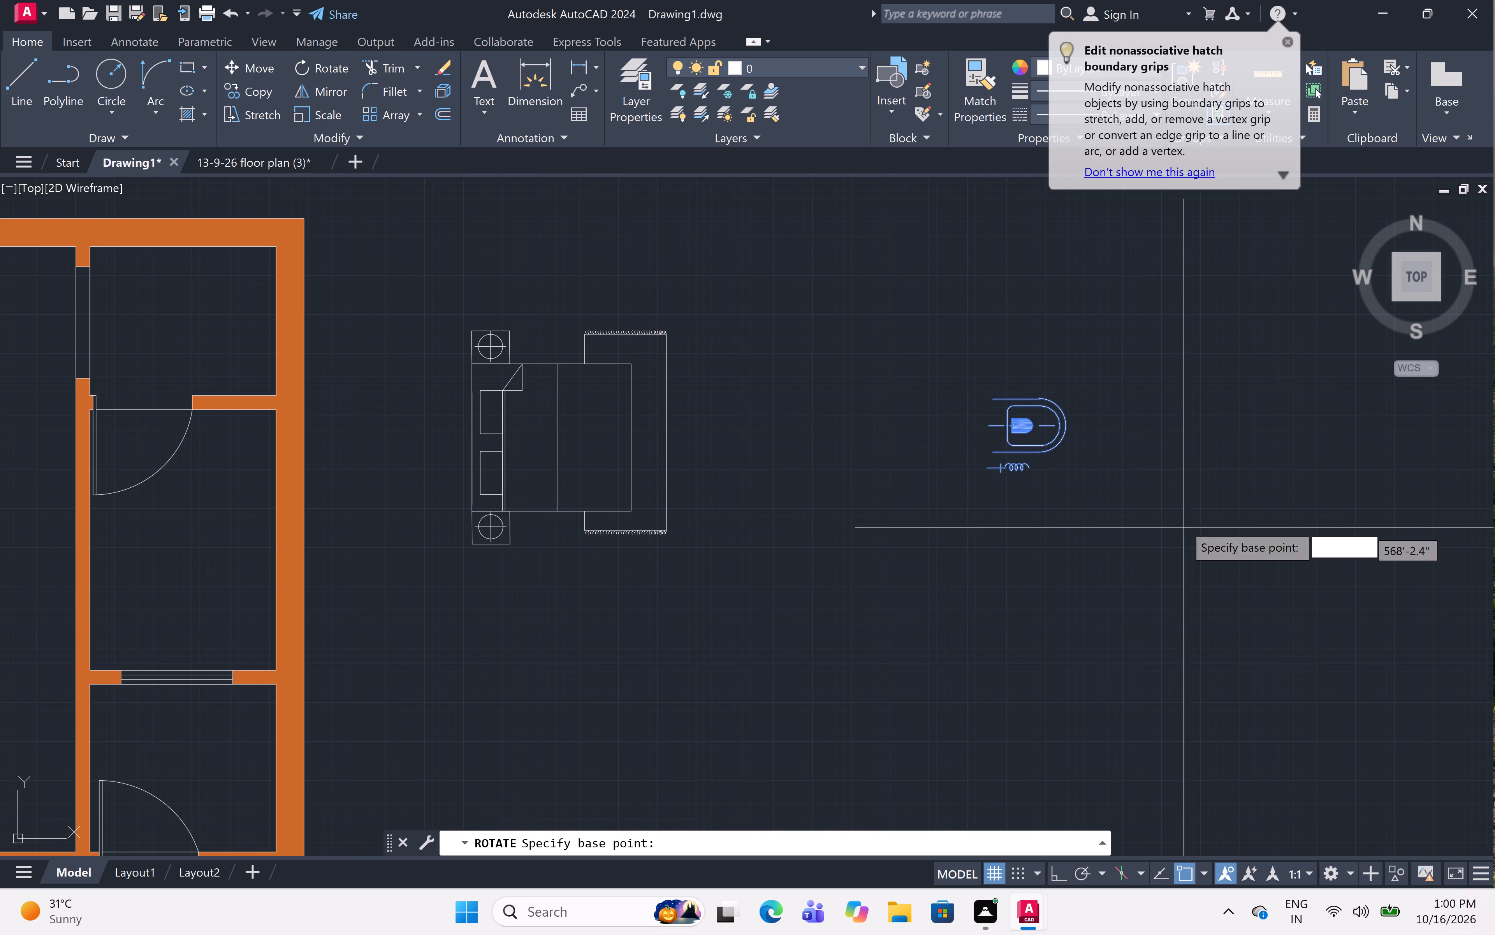
{"action": "left_click", "coordinate": [1017, 423]}
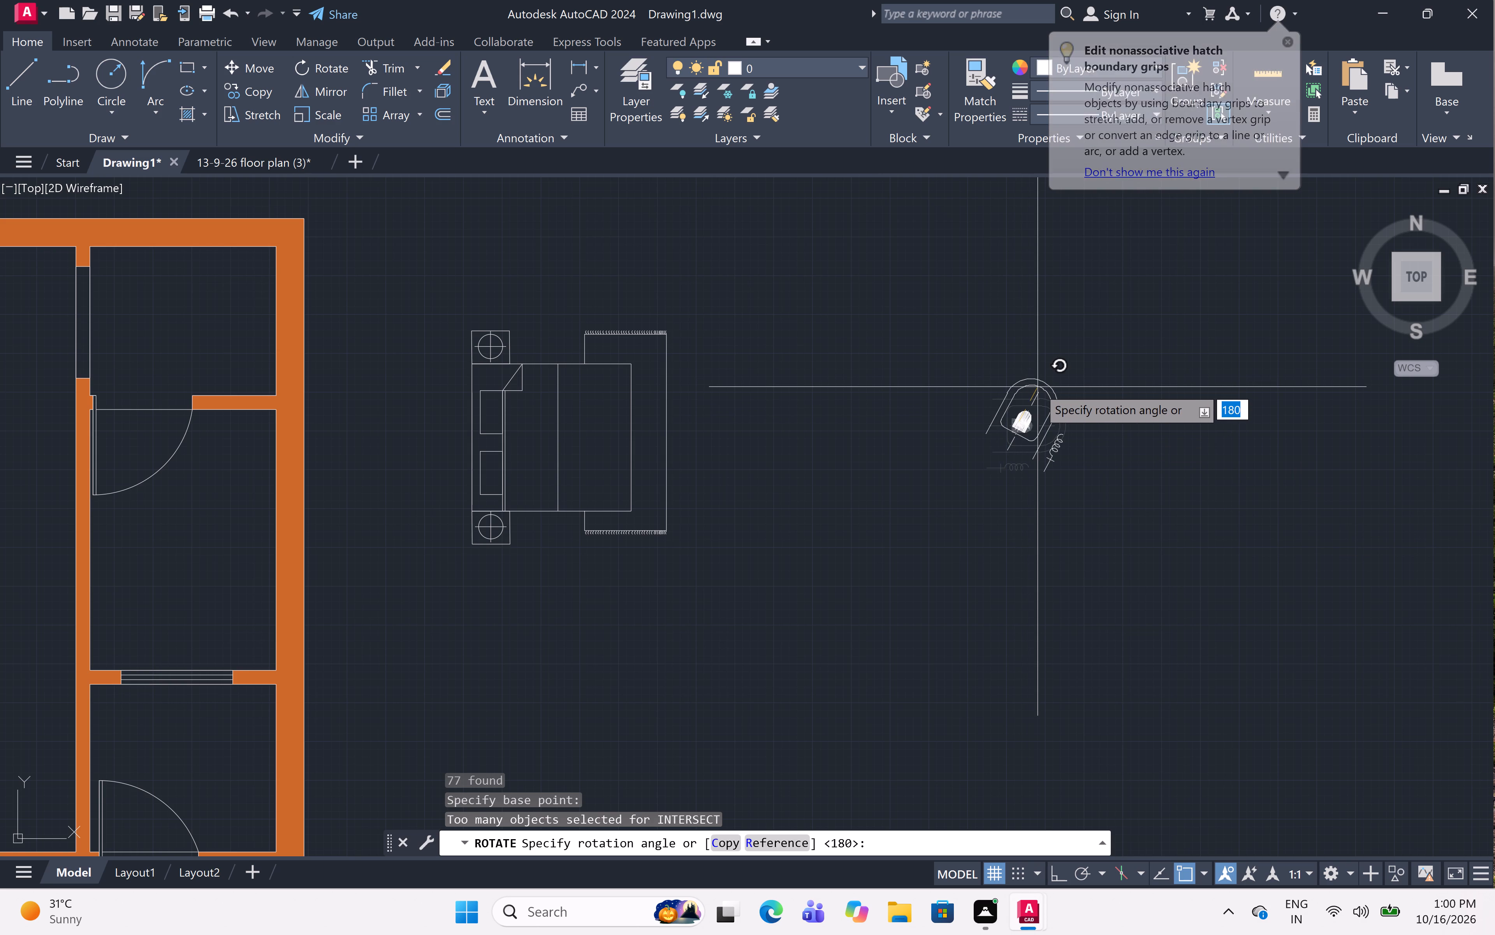
{"action": "key", "text": "F8"}
{"action": "left_click", "coordinate": [1068, 302]}
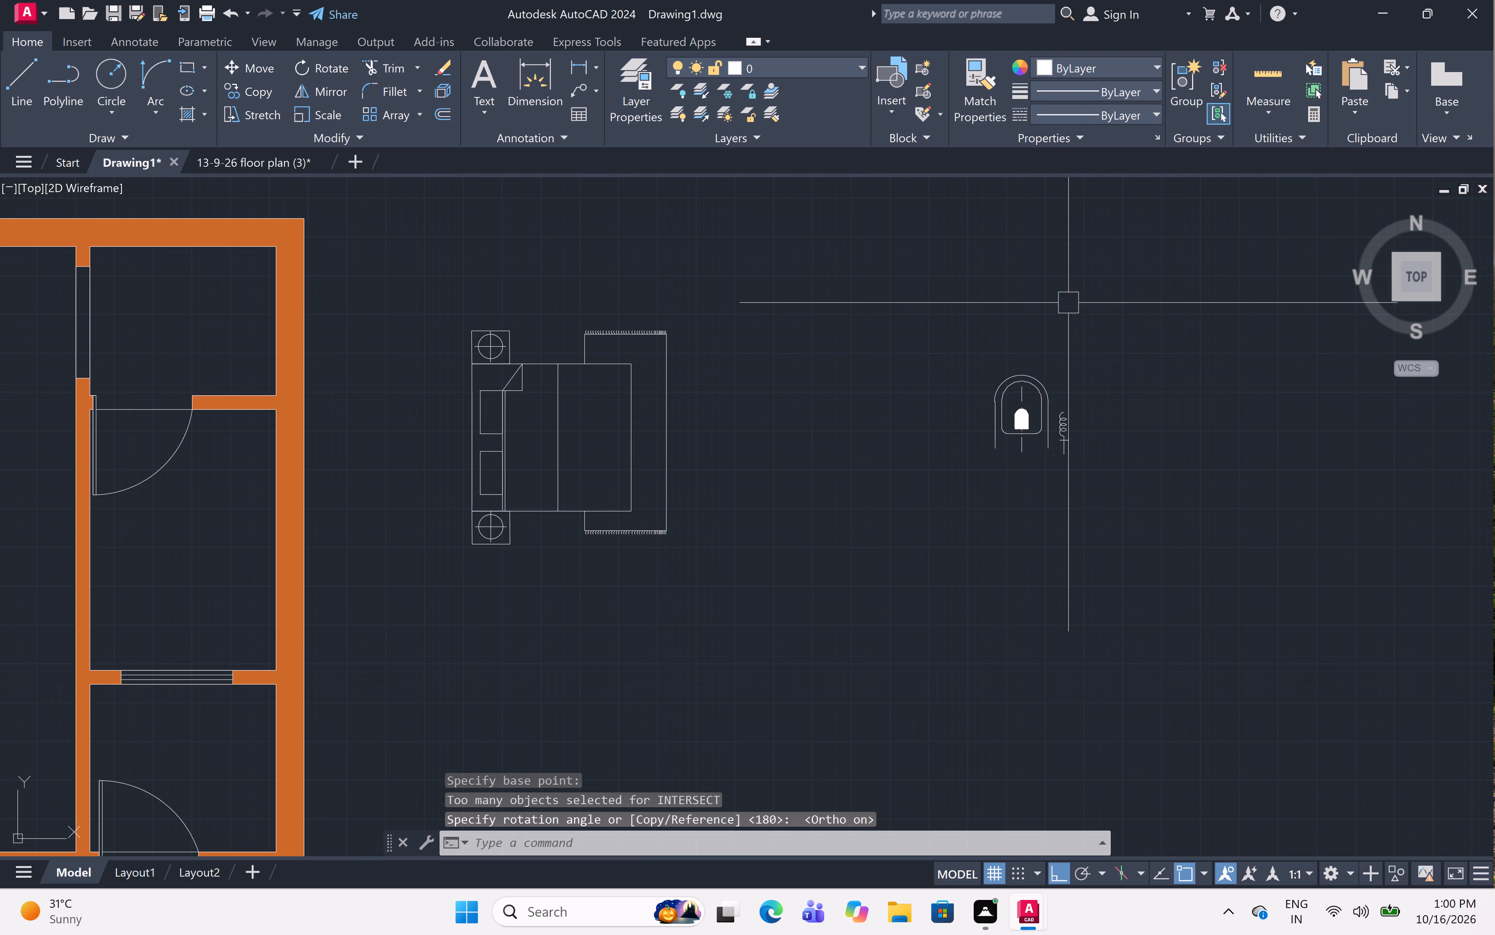
Copy the upright toilet into the bathroom along the plan's upper-right outer wall, just above its window, with Ortho off.
{"action": "scroll", "coordinate": [1127, 329], "scroll_direction": "down", "scroll_amount": 1}
{"action": "left_click_drag", "start_coordinate": [1127, 329], "coordinate": [1130, 342]}
{"action": "left_click", "coordinate": [995, 477]}
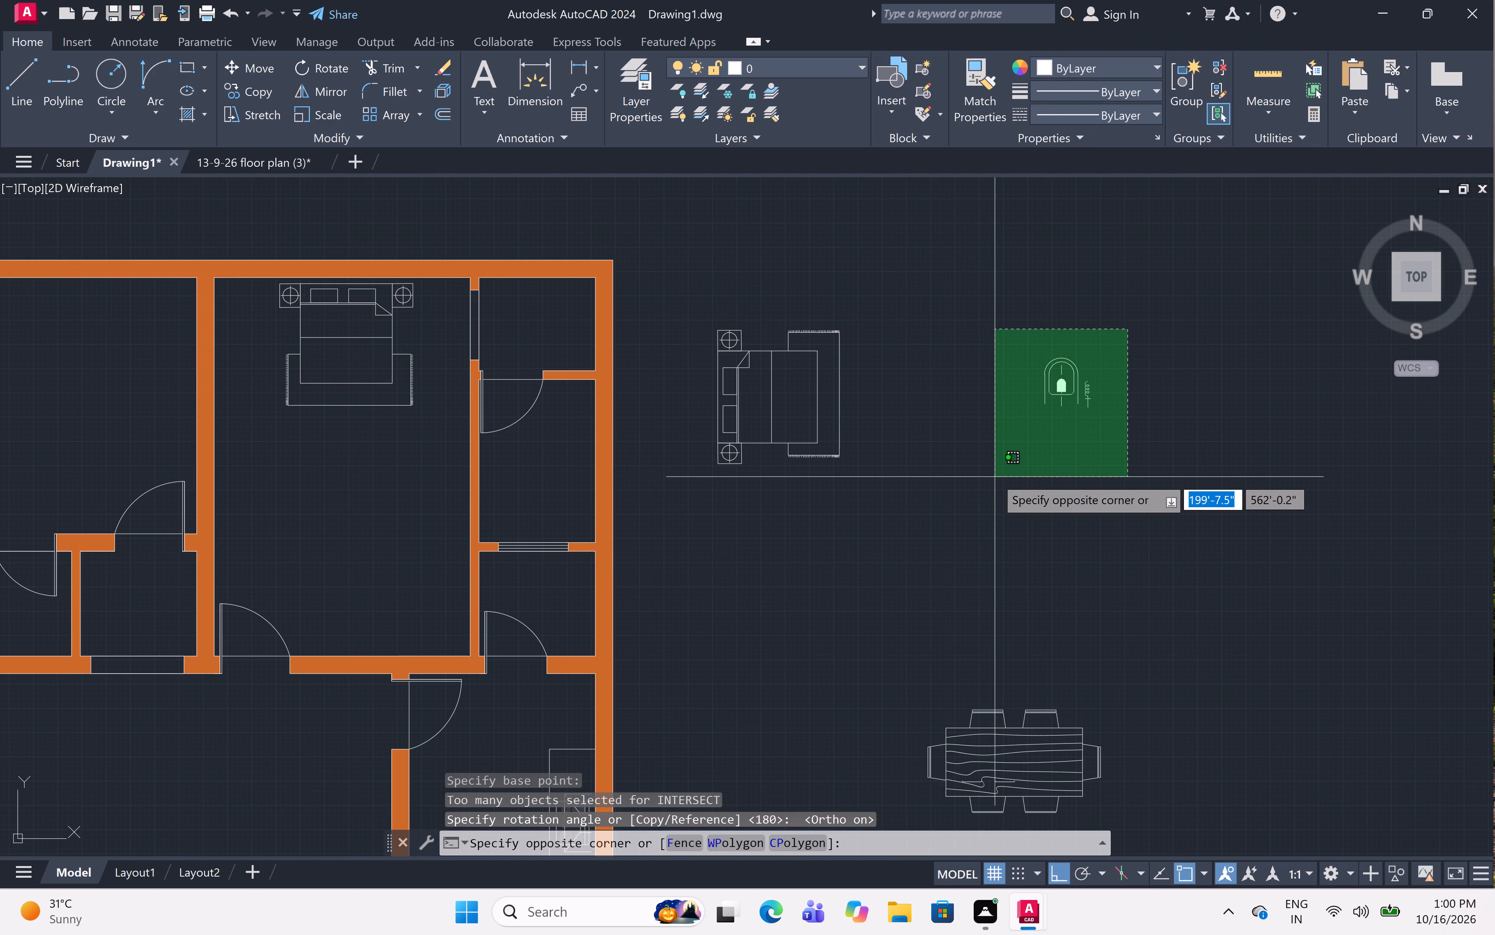
{"action": "type", "text": "co"}
{"action": "key", "text": "space"}
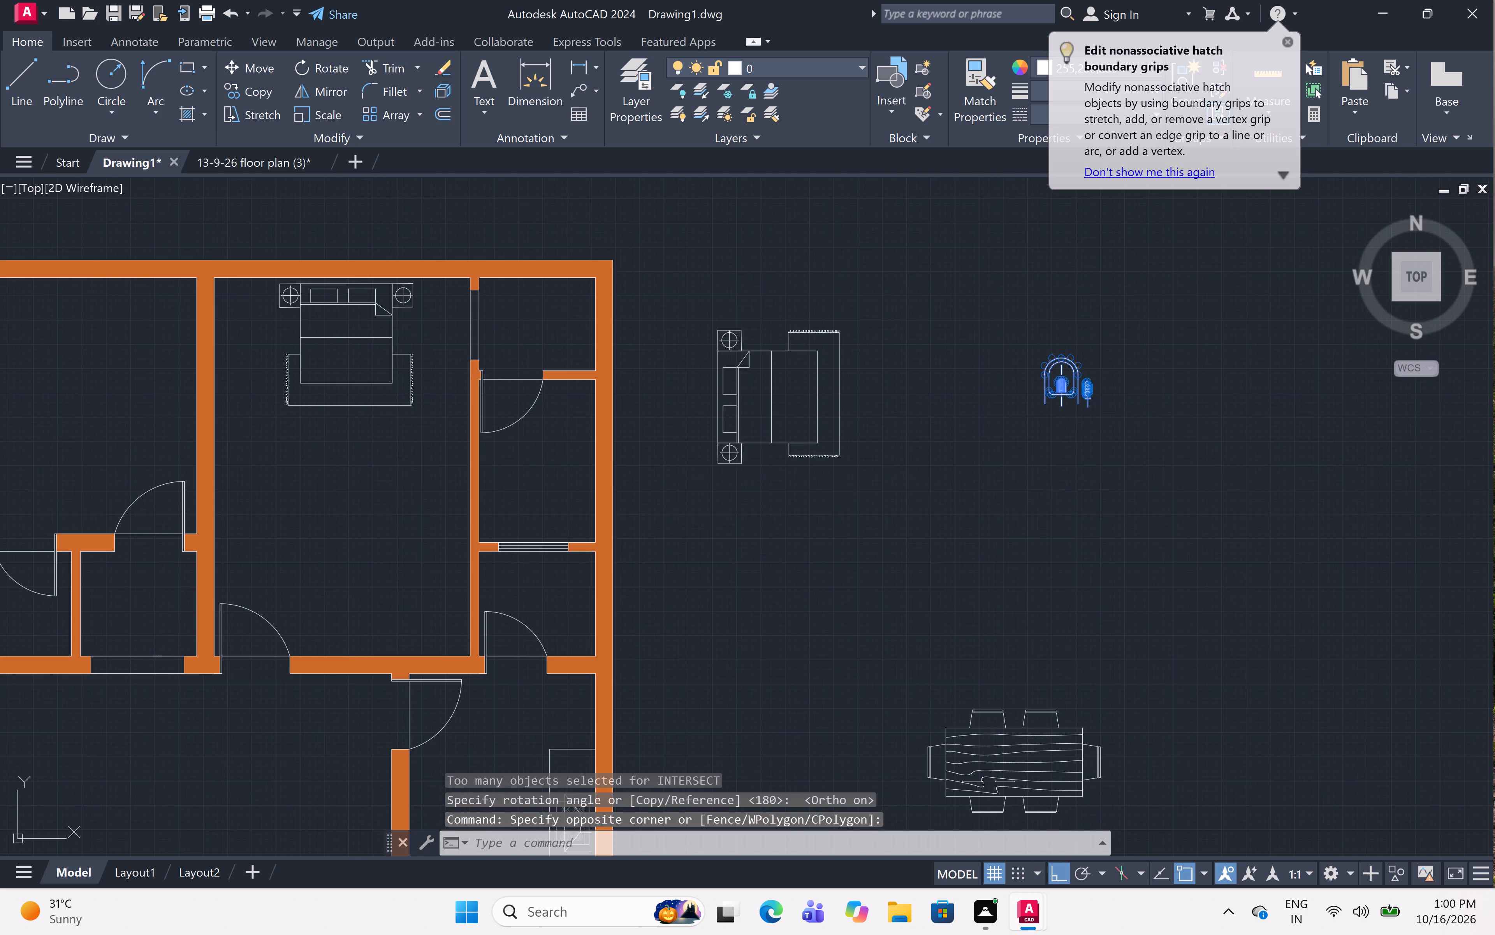
{"action": "left_click", "coordinate": [1060, 395]}
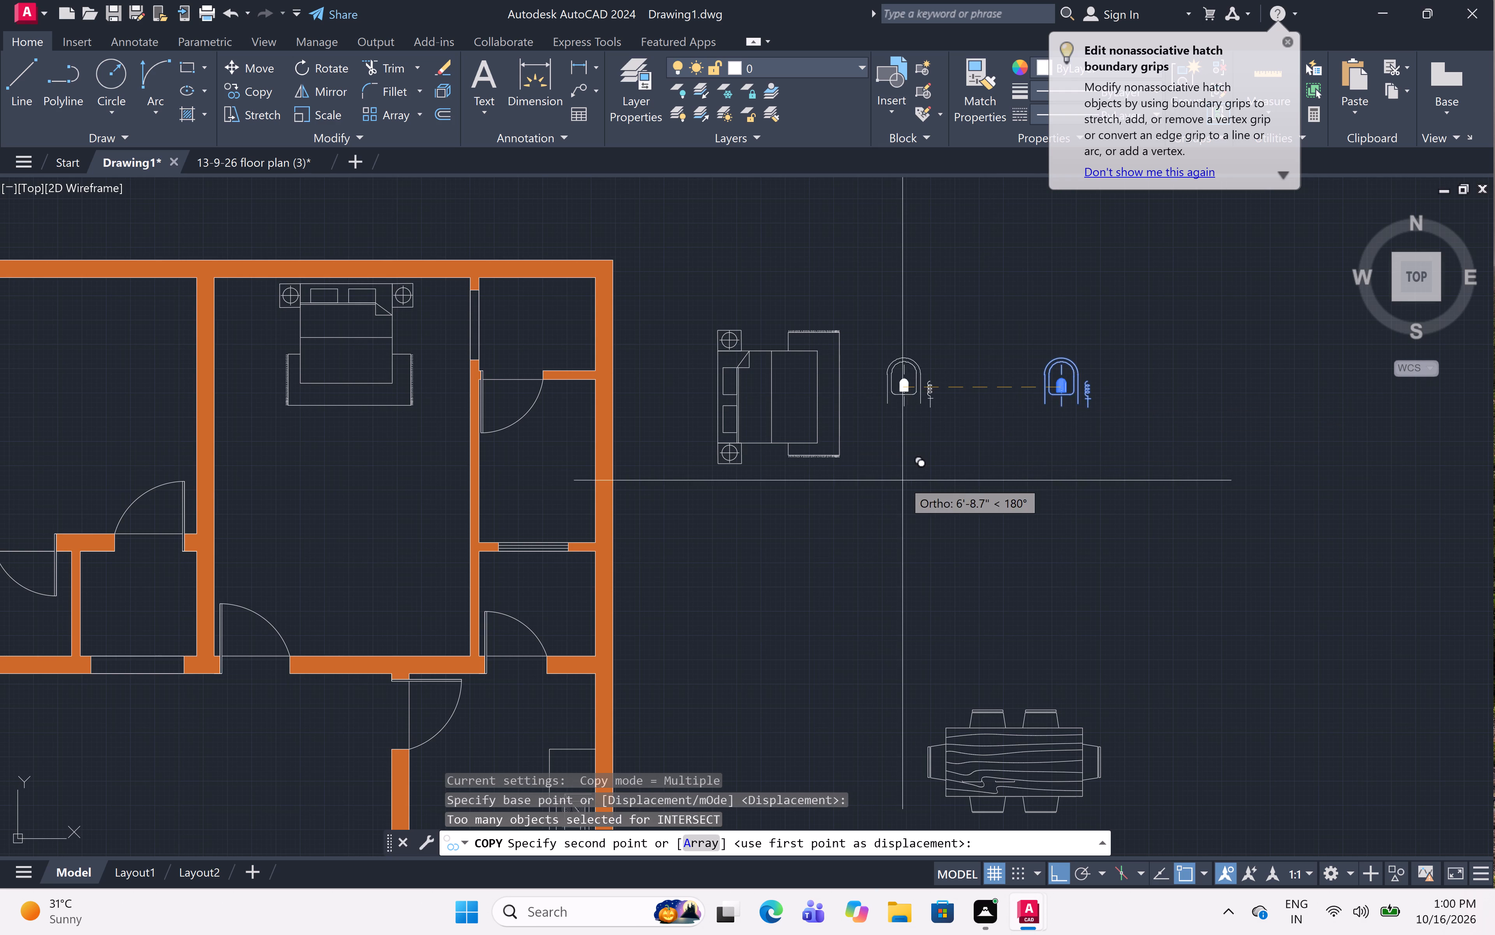
{"action": "key", "text": "F8"}
{"action": "scroll", "coordinate": [677, 531], "scroll_direction": "down", "scroll_amount": 1}
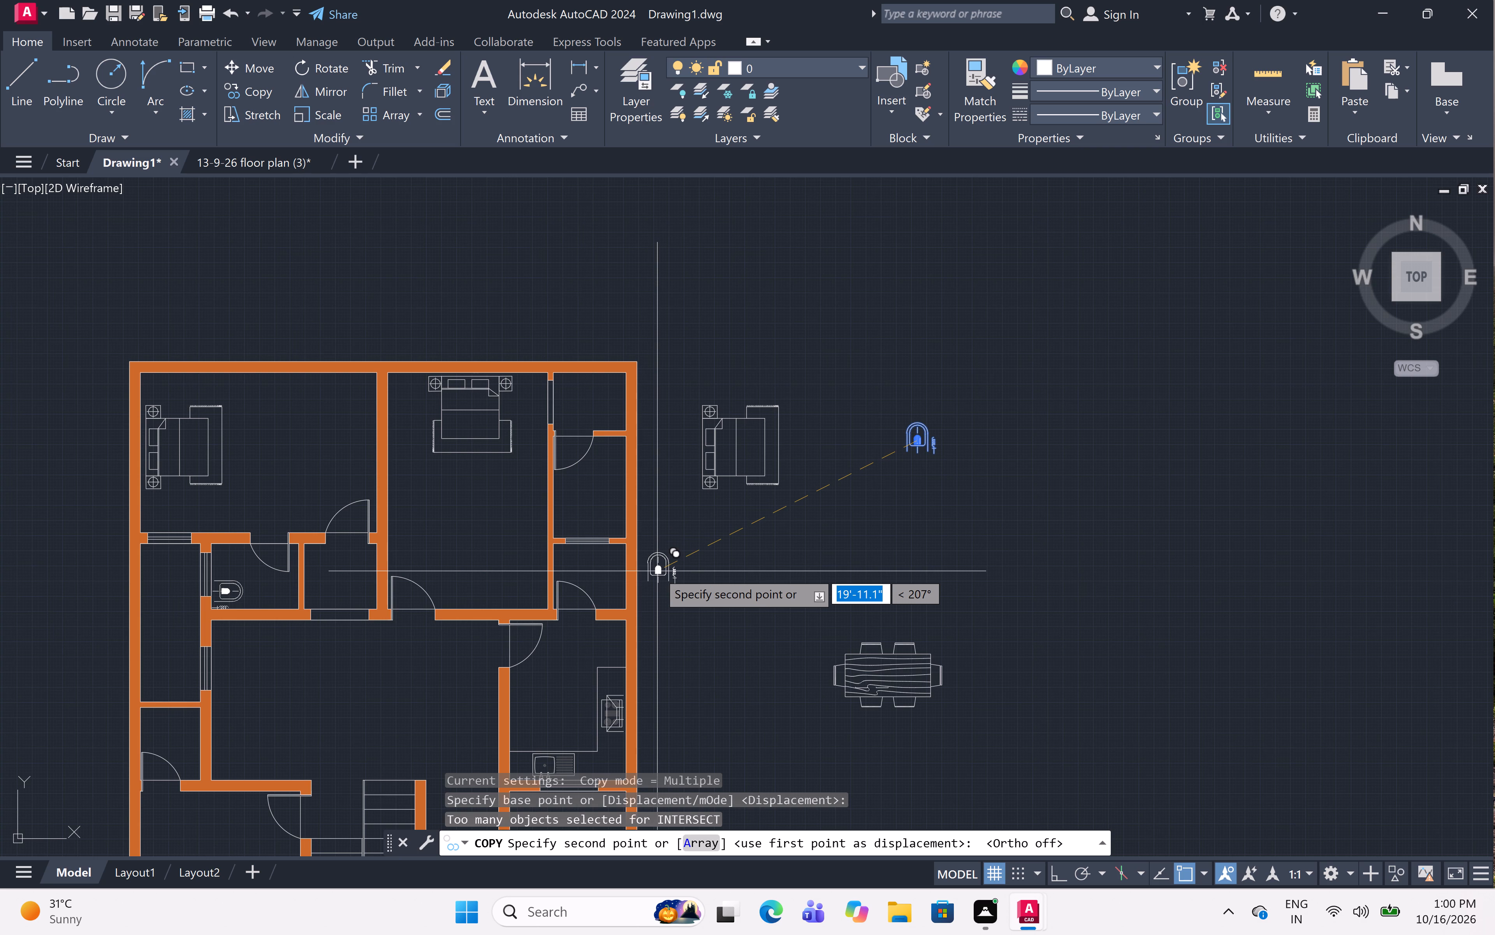
{"action": "scroll", "coordinate": [682, 554], "scroll_direction": "down", "scroll_amount": 1}
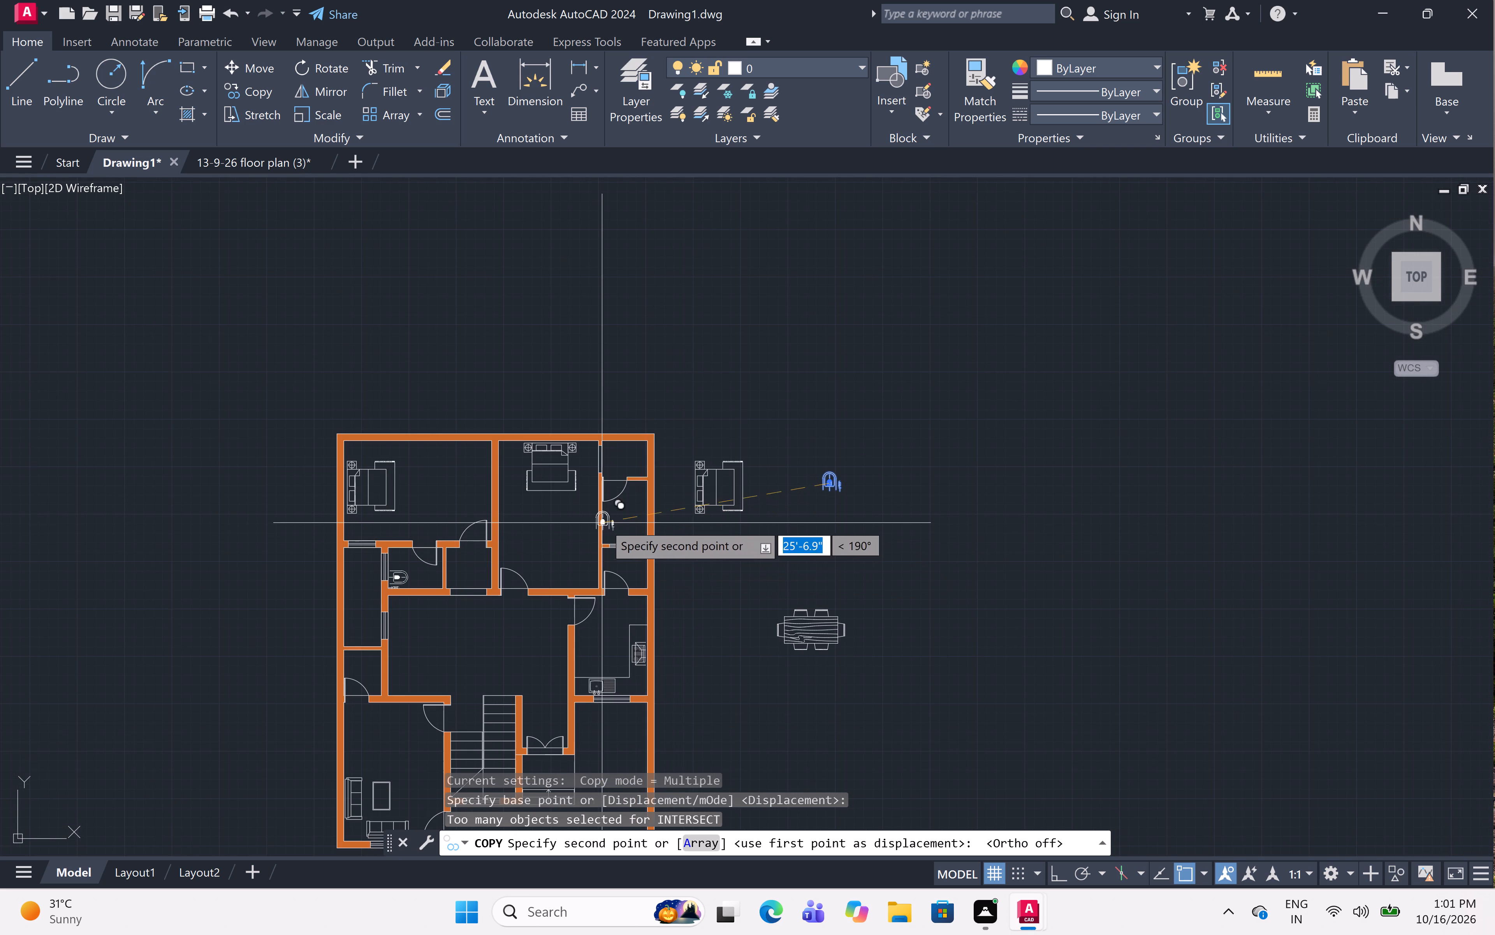
{"action": "scroll", "coordinate": [627, 533], "scroll_direction": "up", "scroll_amount": 4}
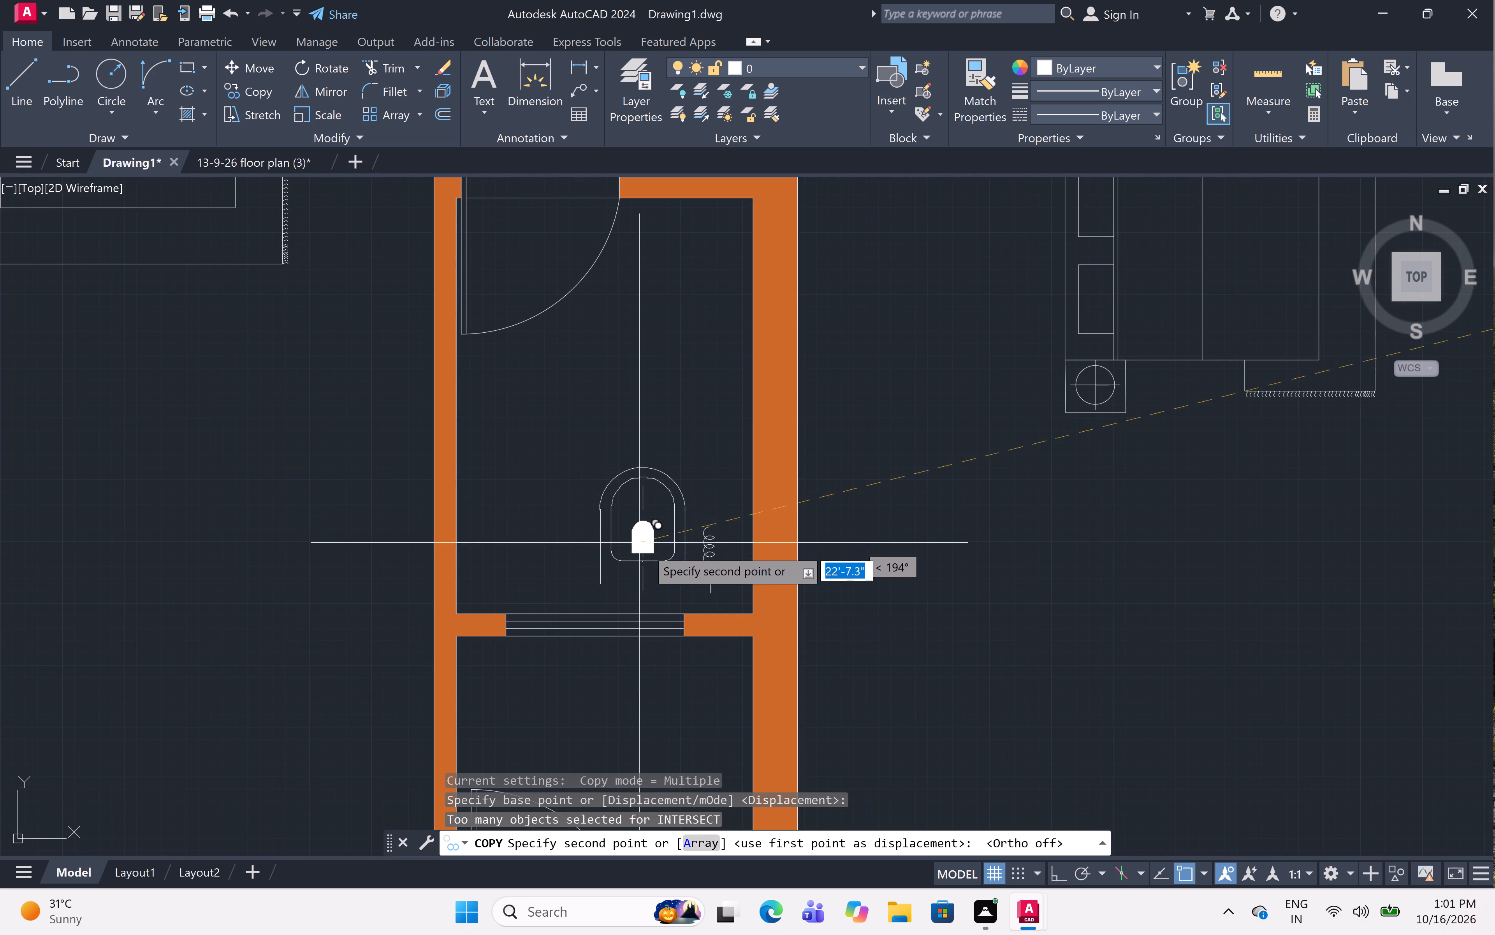
{"action": "left_click", "coordinate": [653, 556]}
{"action": "scroll", "coordinate": [628, 572], "scroll_direction": "down", "scroll_amount": 4}
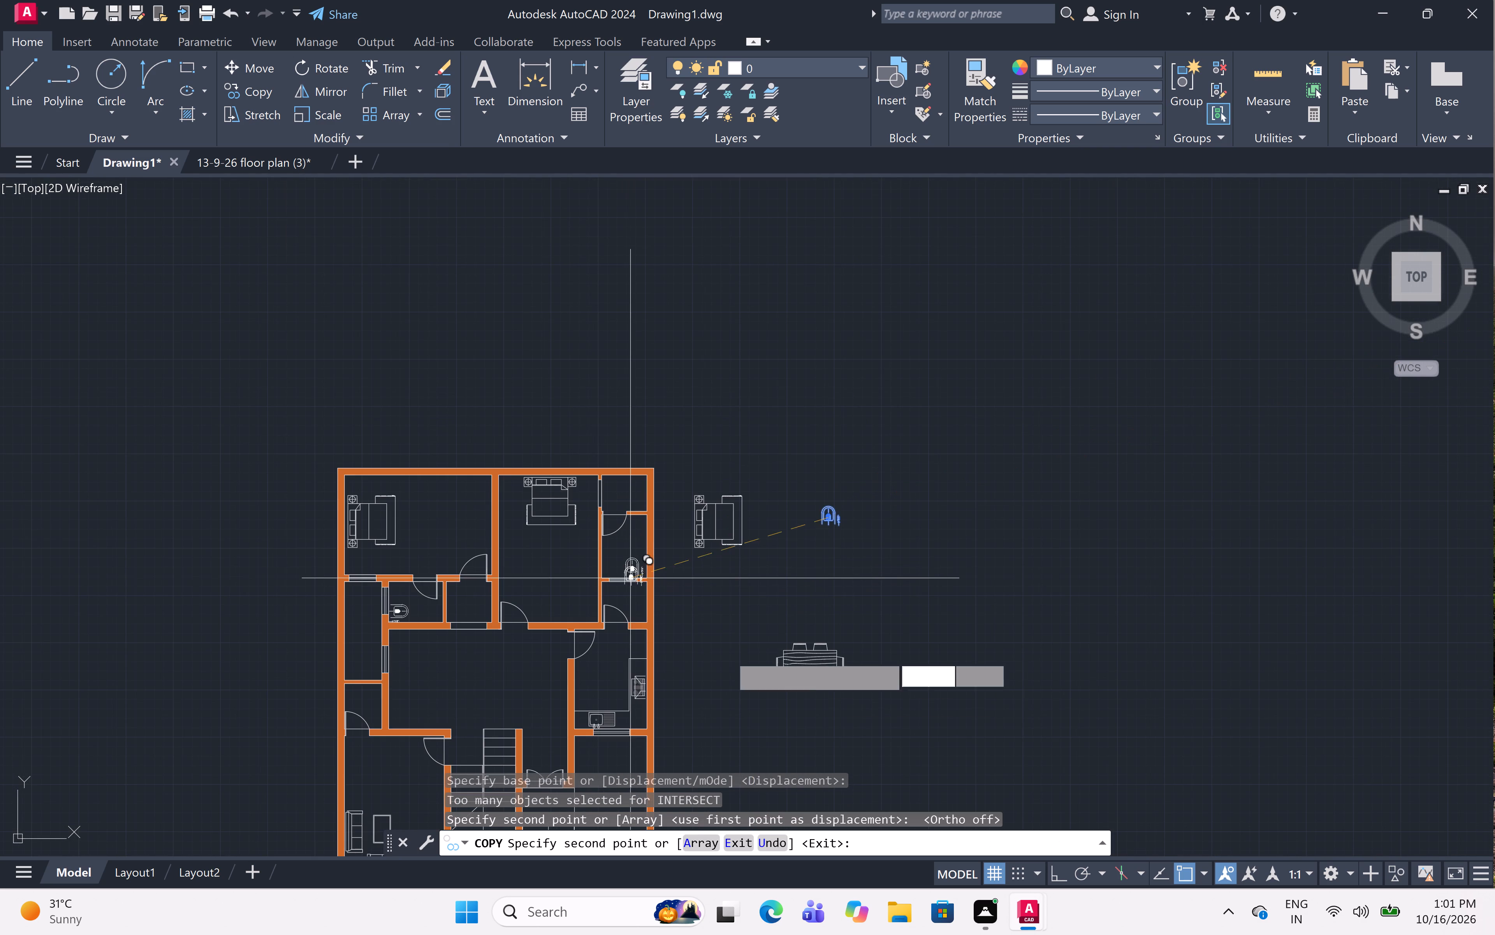
{"action": "key", "text": "Escape"}
Make Layer1 the current layer.
{"action": "scroll", "coordinate": [879, 557], "scroll_direction": "down", "scroll_amount": 3}
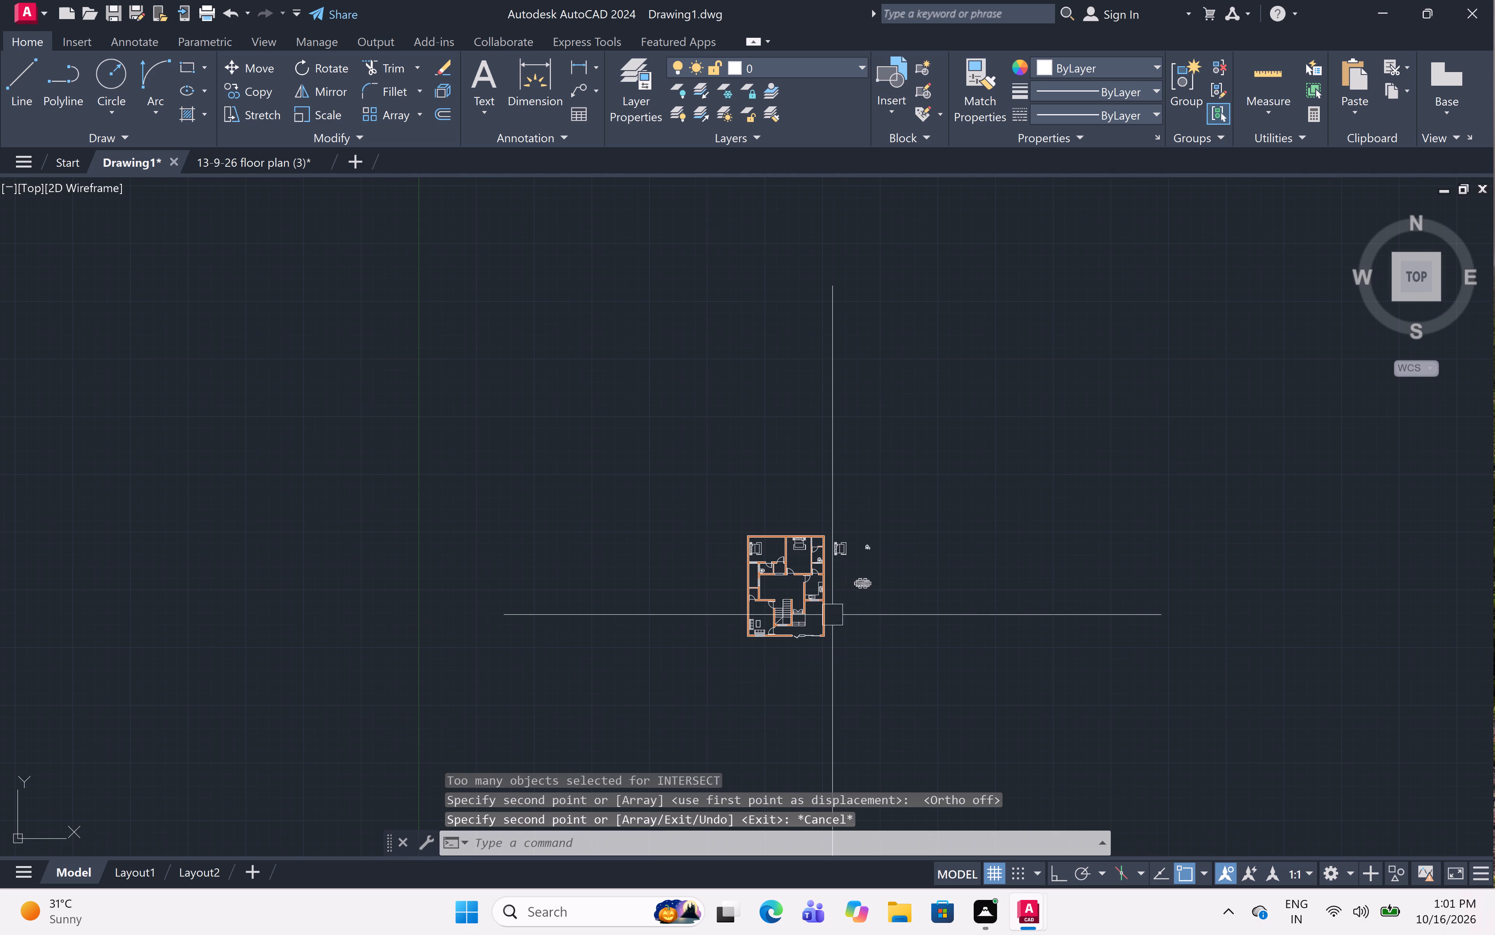
{"action": "scroll", "coordinate": [835, 629], "scroll_direction": "up", "scroll_amount": 3}
{"action": "middle_click_drag", "start_coordinate": [837, 609], "coordinate": [810, 672]}
{"action": "scroll", "coordinate": [783, 564], "scroll_direction": "up", "scroll_amount": 2}
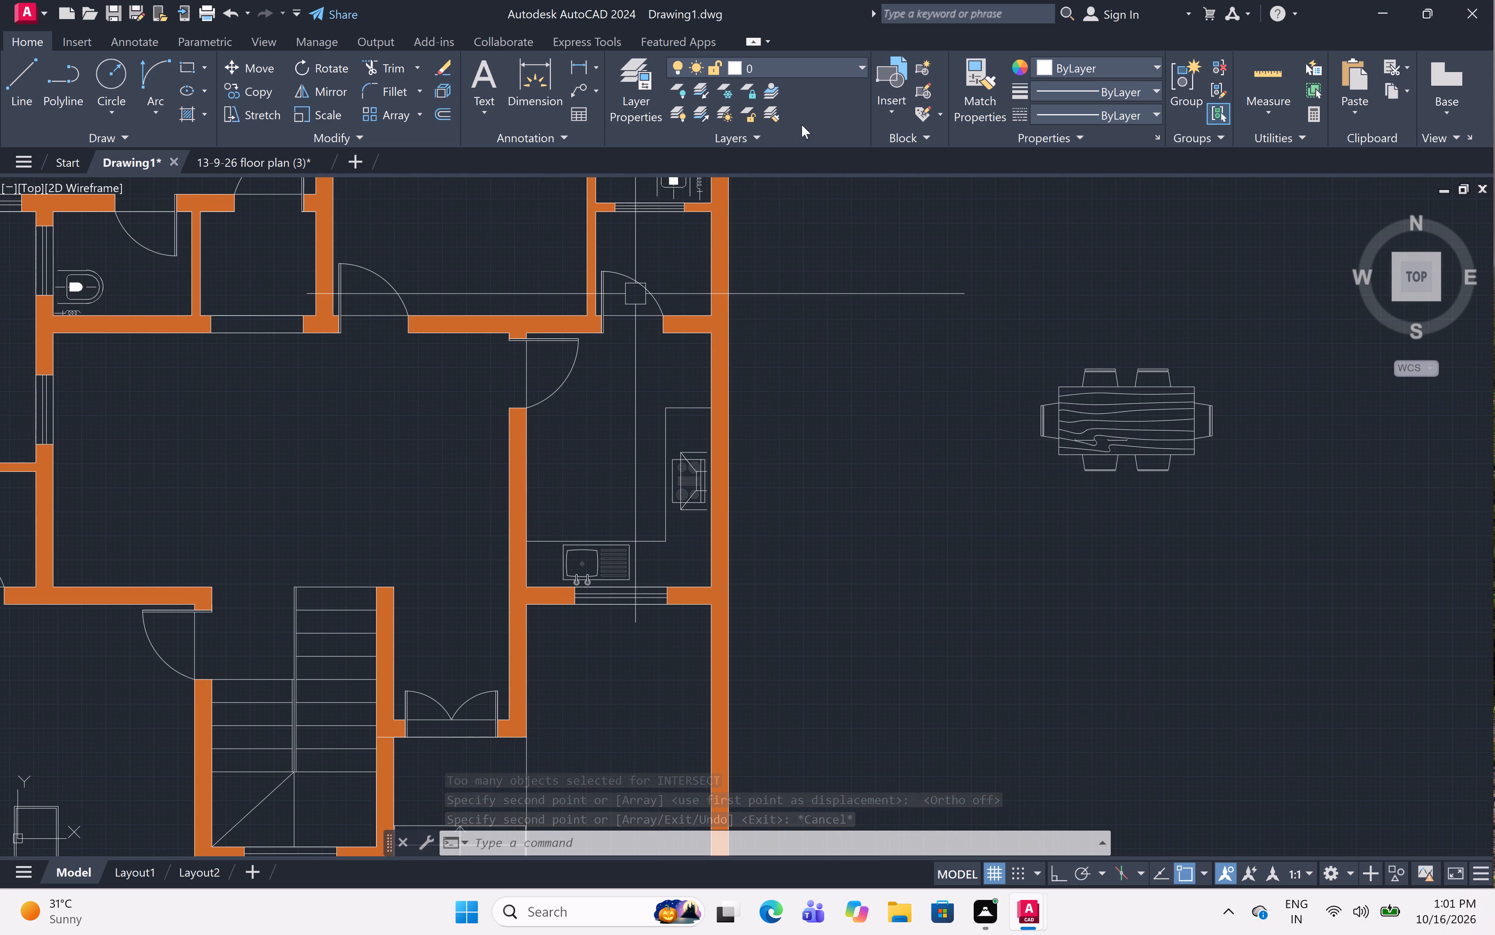
{"action": "left_click", "coordinate": [825, 69]}
{"action": "left_click", "coordinate": [803, 111]}
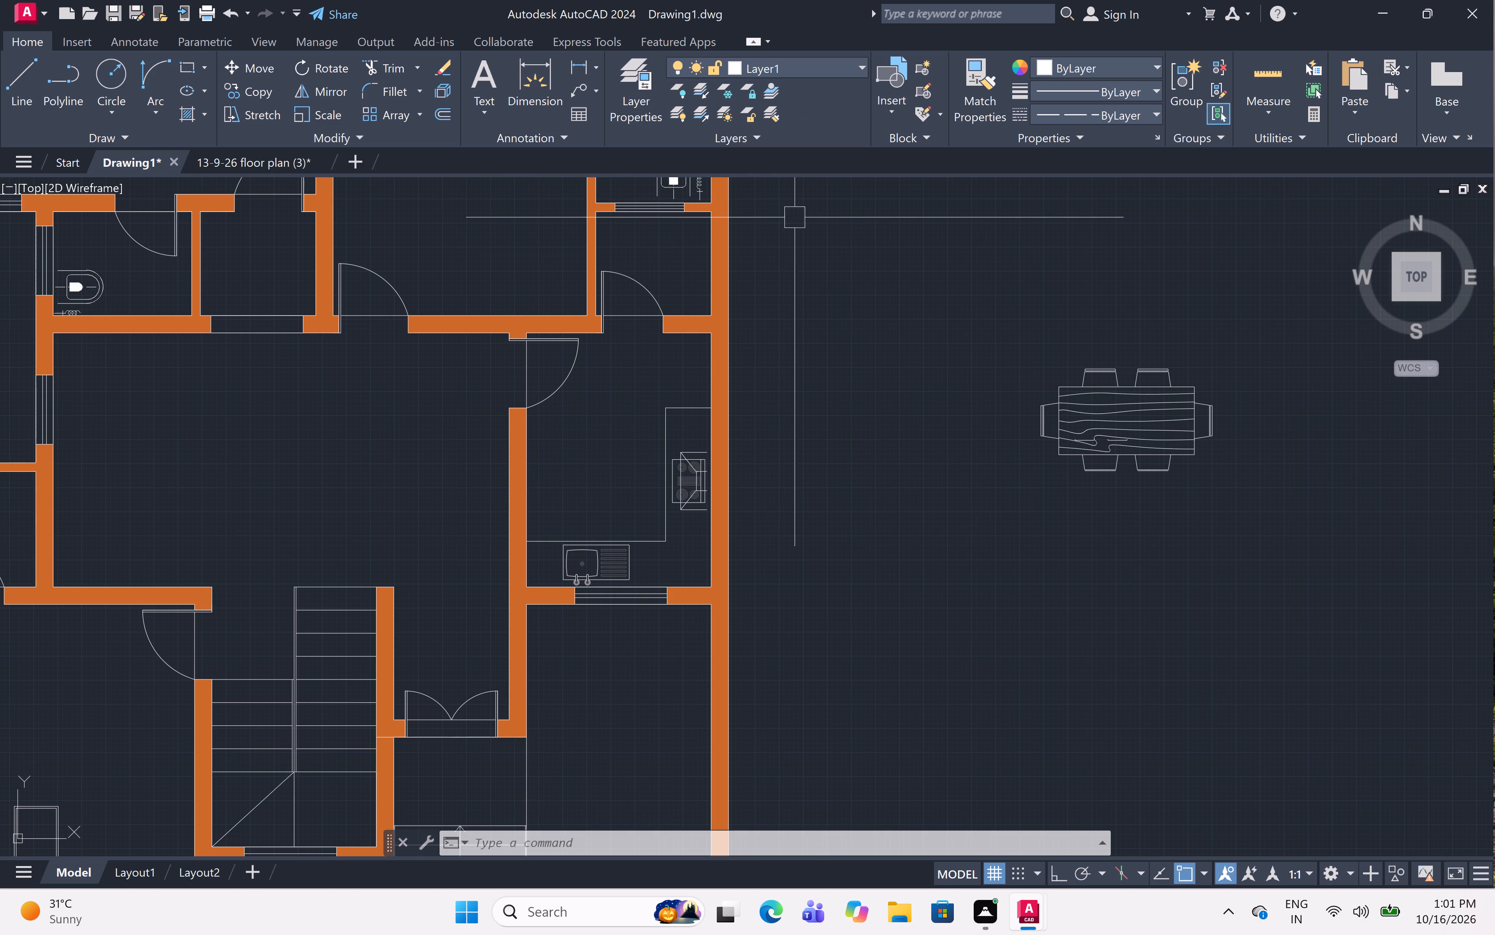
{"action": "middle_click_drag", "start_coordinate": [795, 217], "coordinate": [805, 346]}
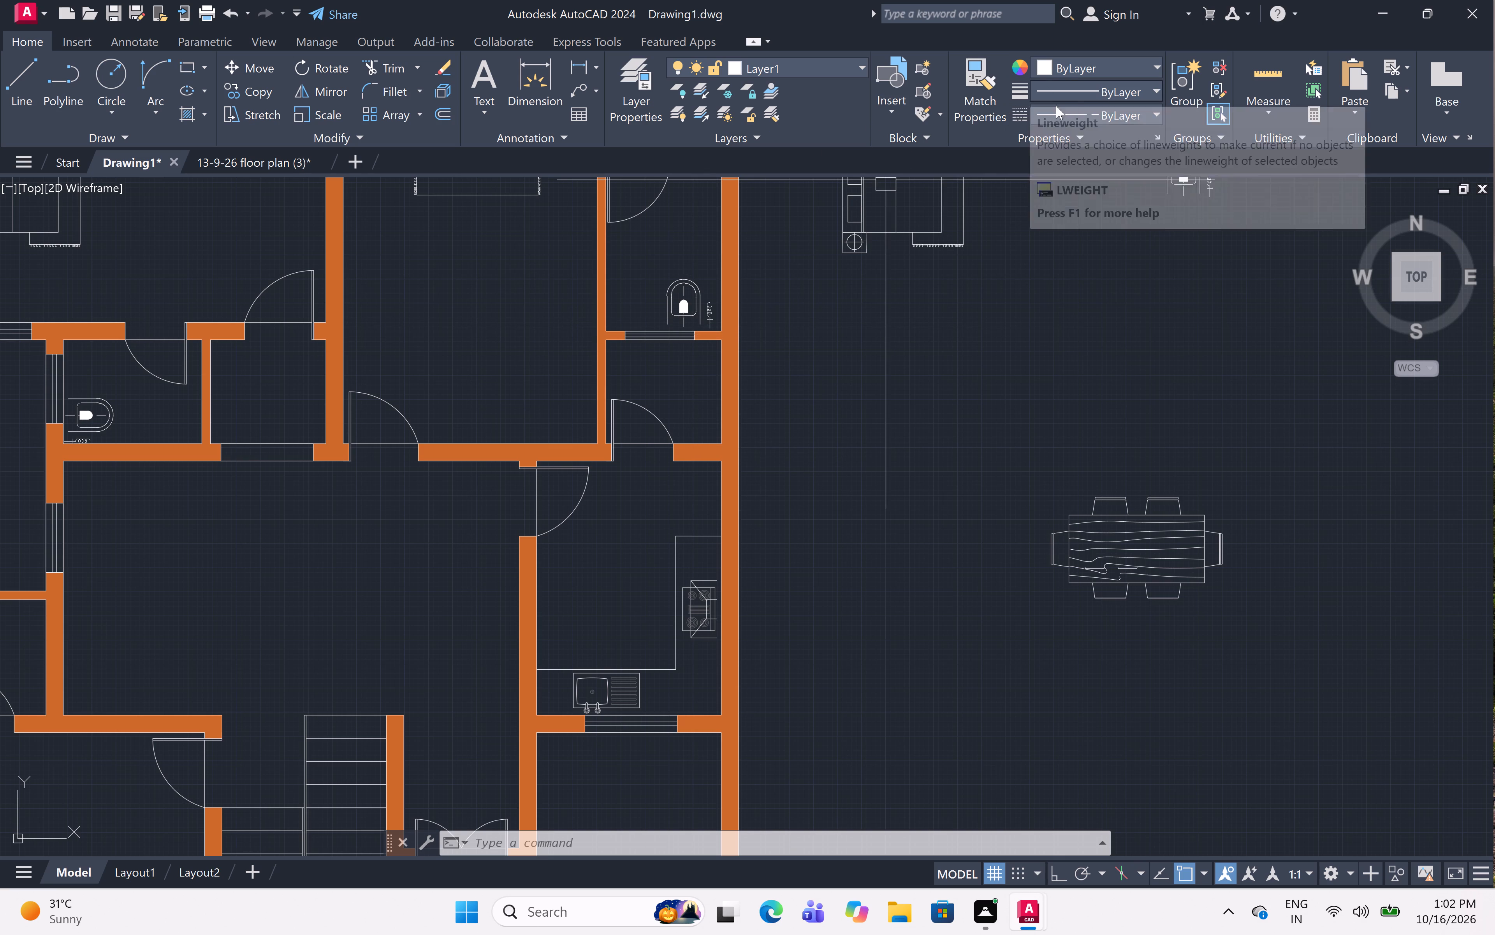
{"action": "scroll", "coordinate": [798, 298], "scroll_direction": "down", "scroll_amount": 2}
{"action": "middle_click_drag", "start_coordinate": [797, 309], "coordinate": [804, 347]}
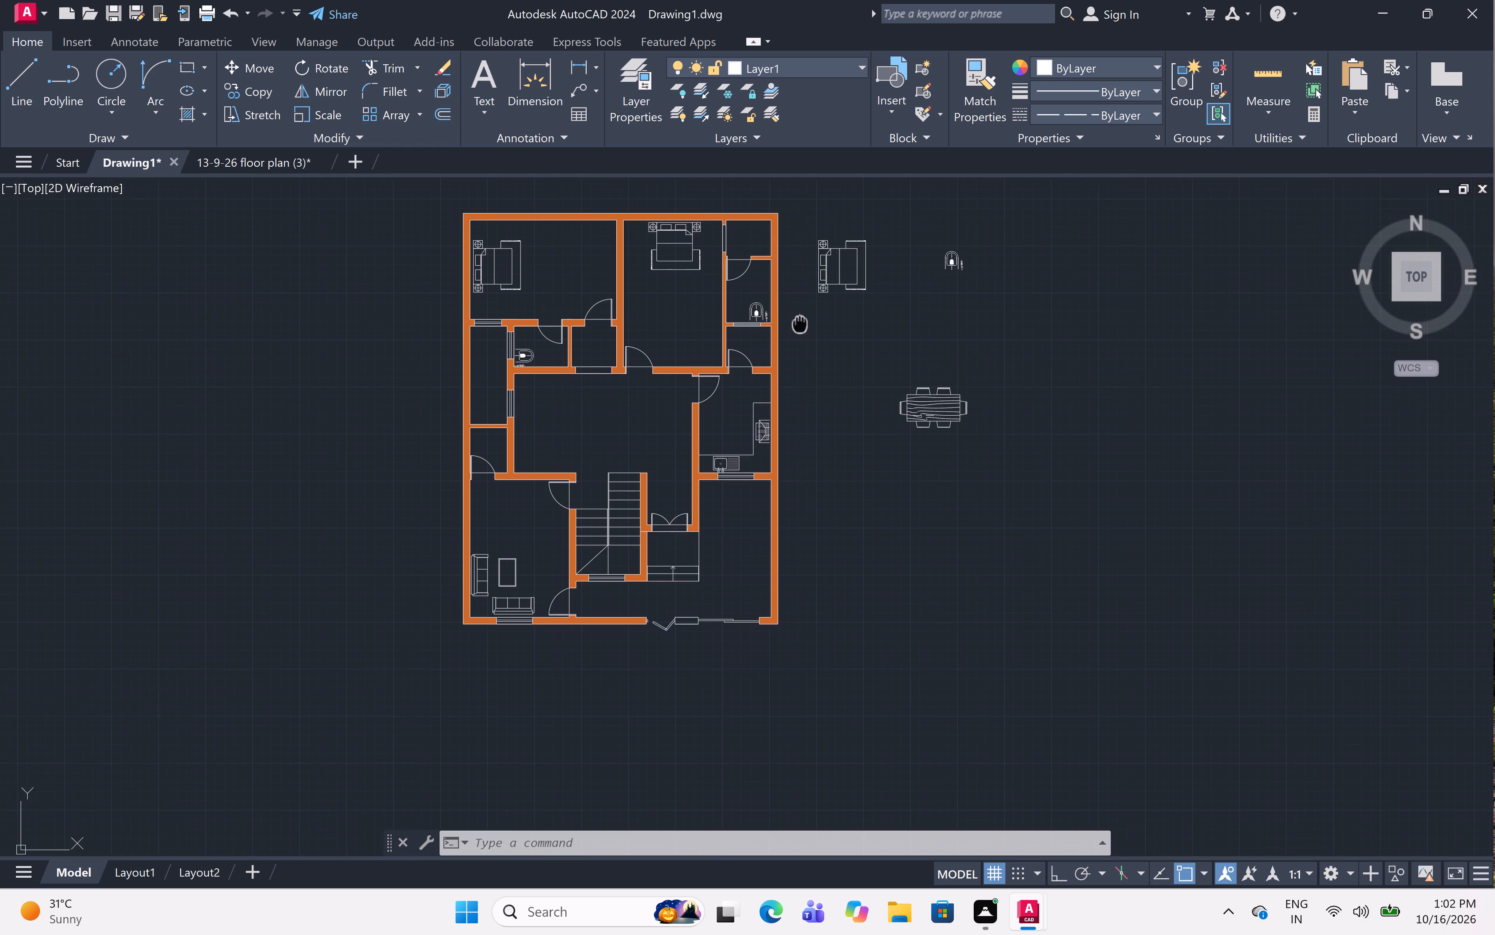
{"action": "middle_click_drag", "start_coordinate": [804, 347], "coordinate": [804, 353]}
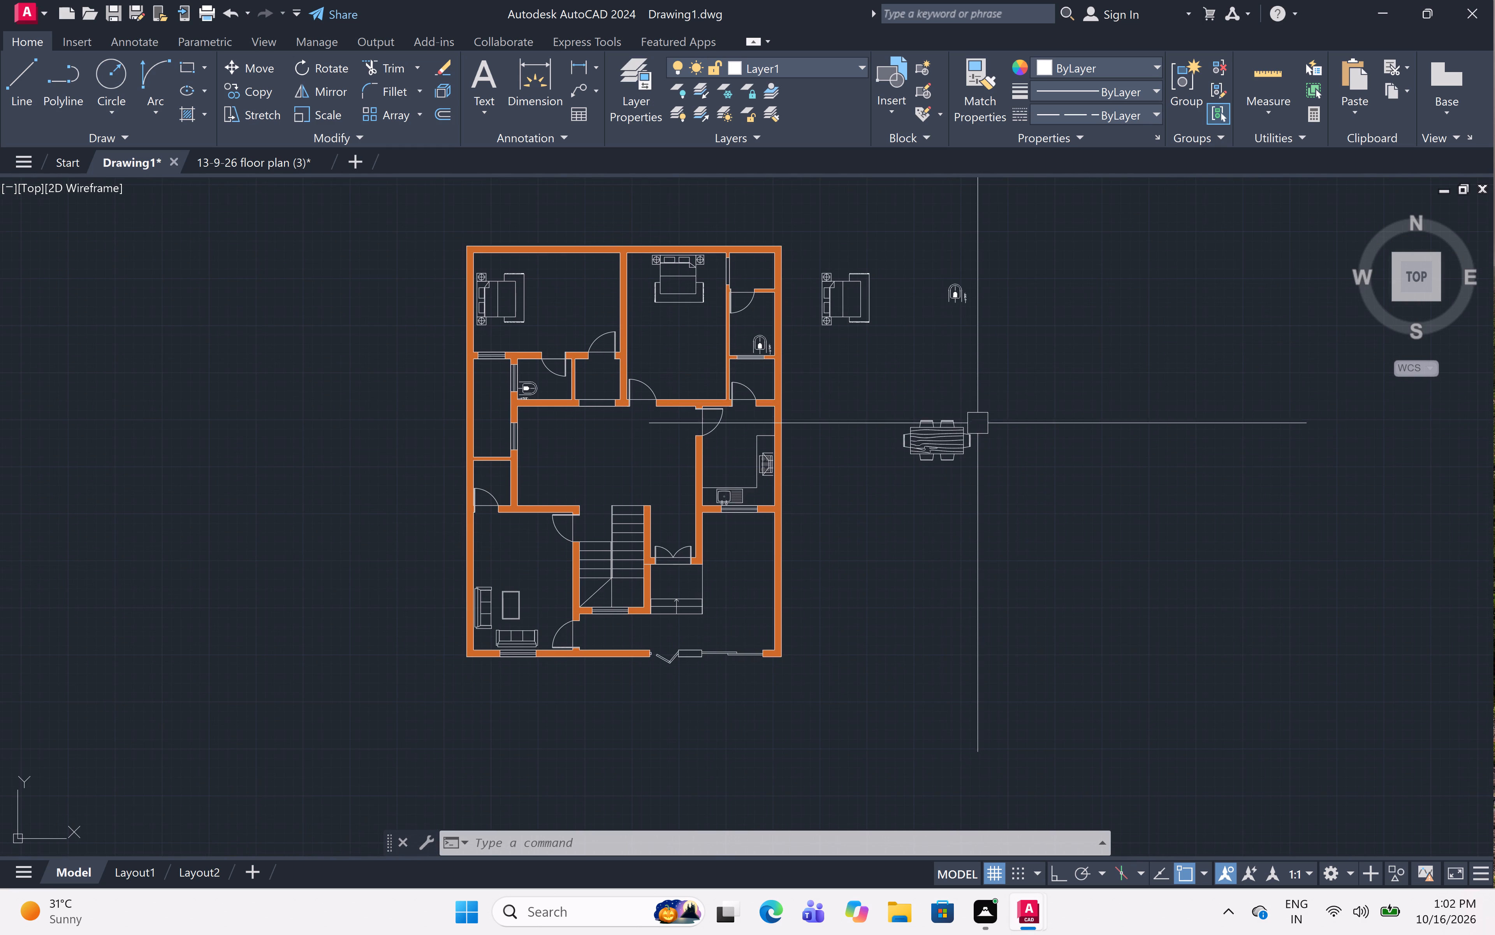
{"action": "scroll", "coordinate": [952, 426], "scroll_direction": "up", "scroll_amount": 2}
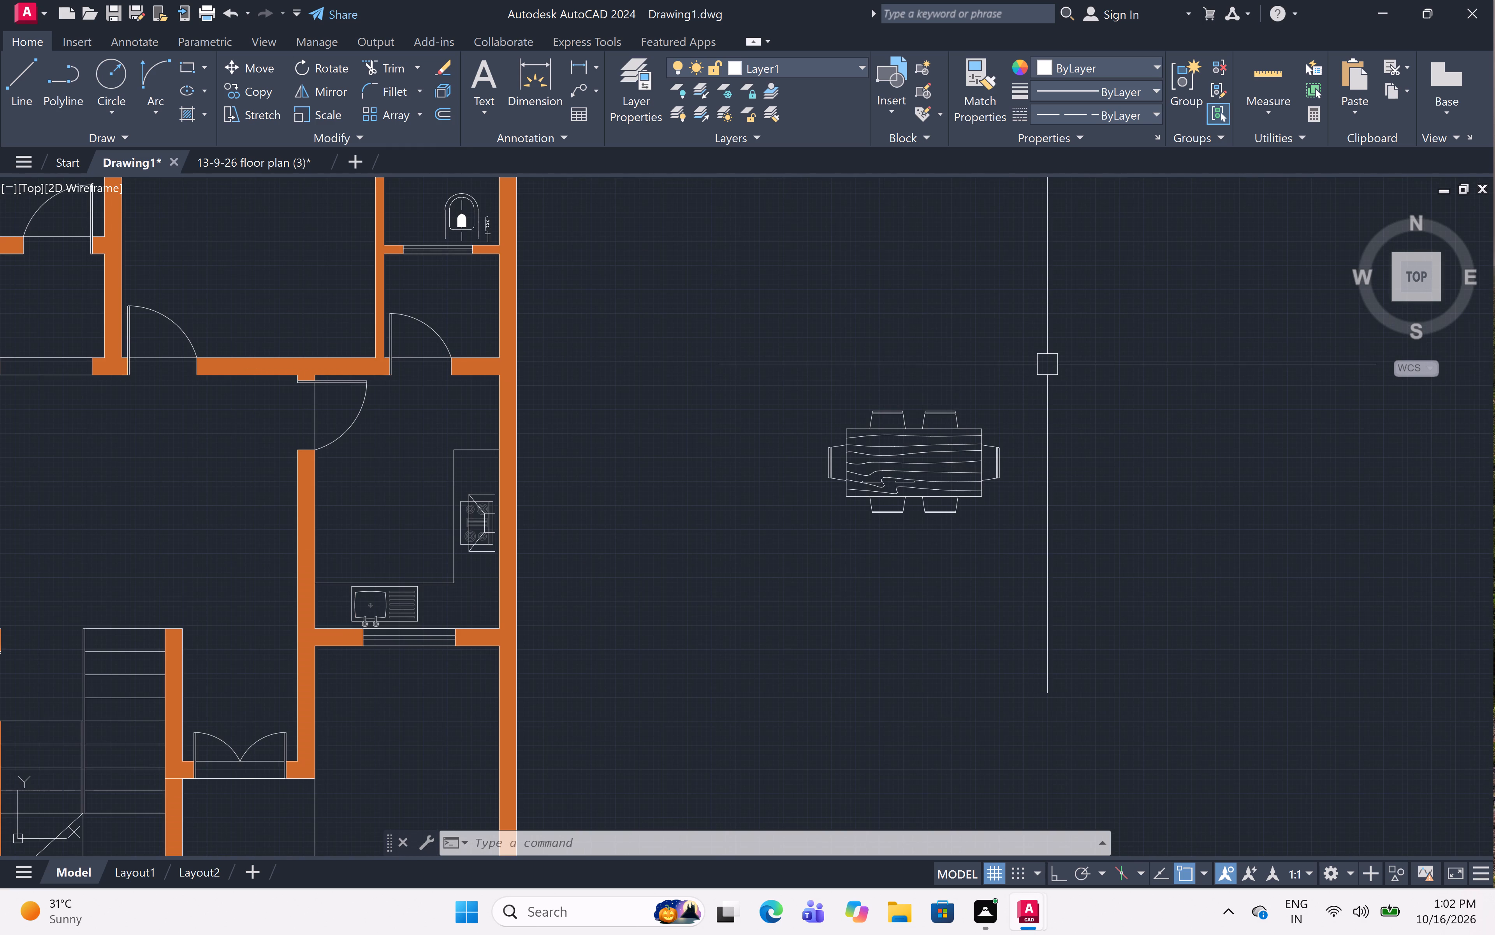
Rotate the dining table outside the plan 90° clockwise so its long side runs vertically, with Ortho on.
{"action": "left_click_drag", "start_coordinate": [1031, 366], "coordinate": [1031, 377]}
{"action": "left_click", "coordinate": [755, 584]}
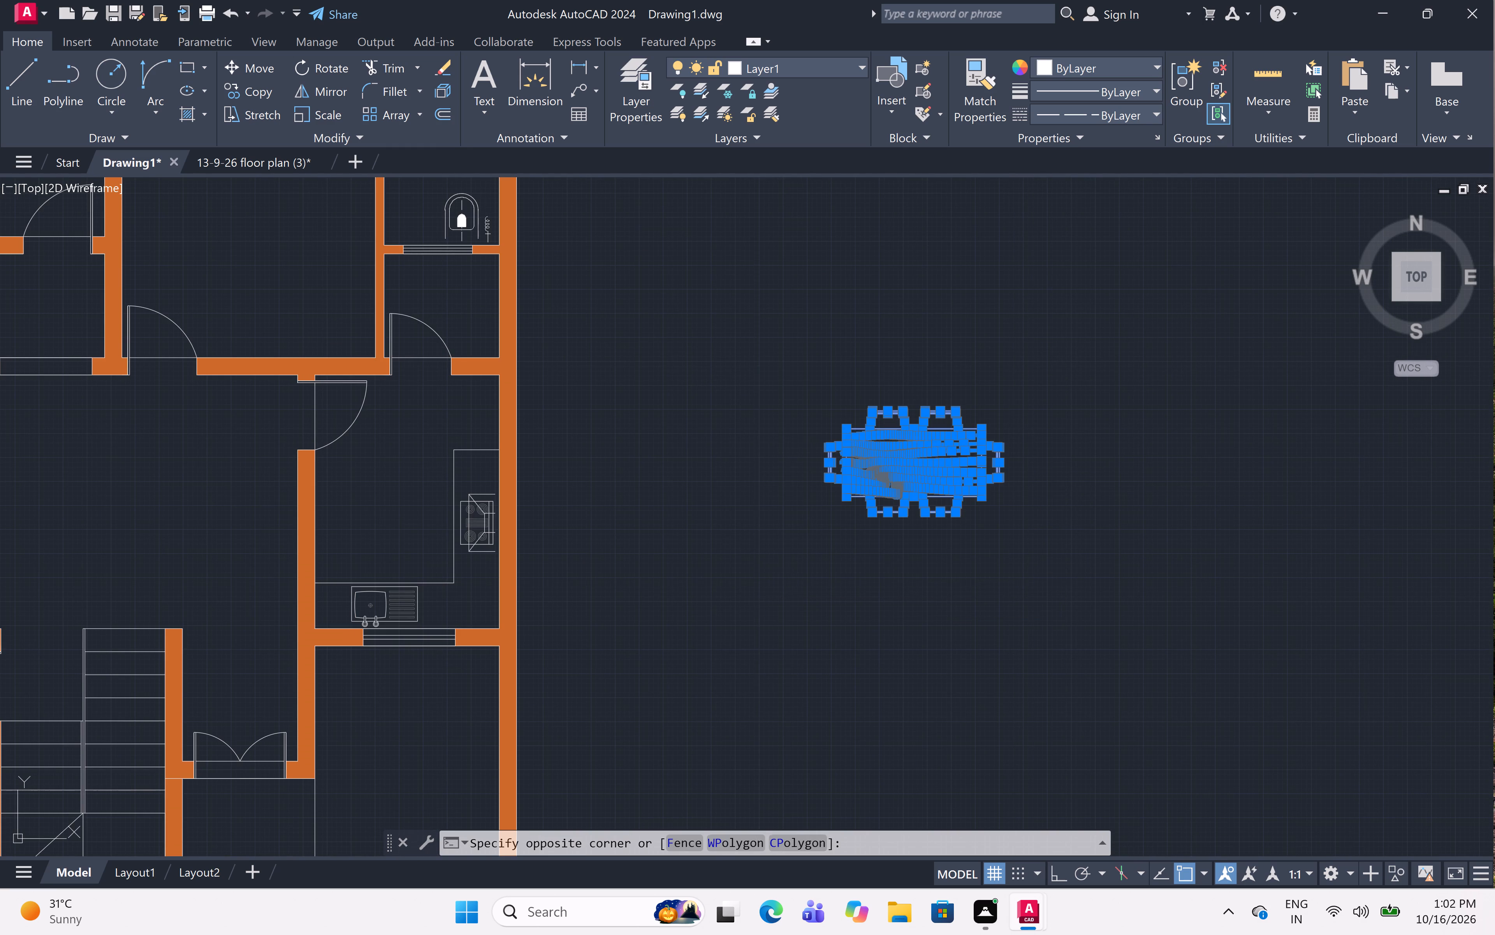
{"action": "left_click", "coordinate": [326, 67]}
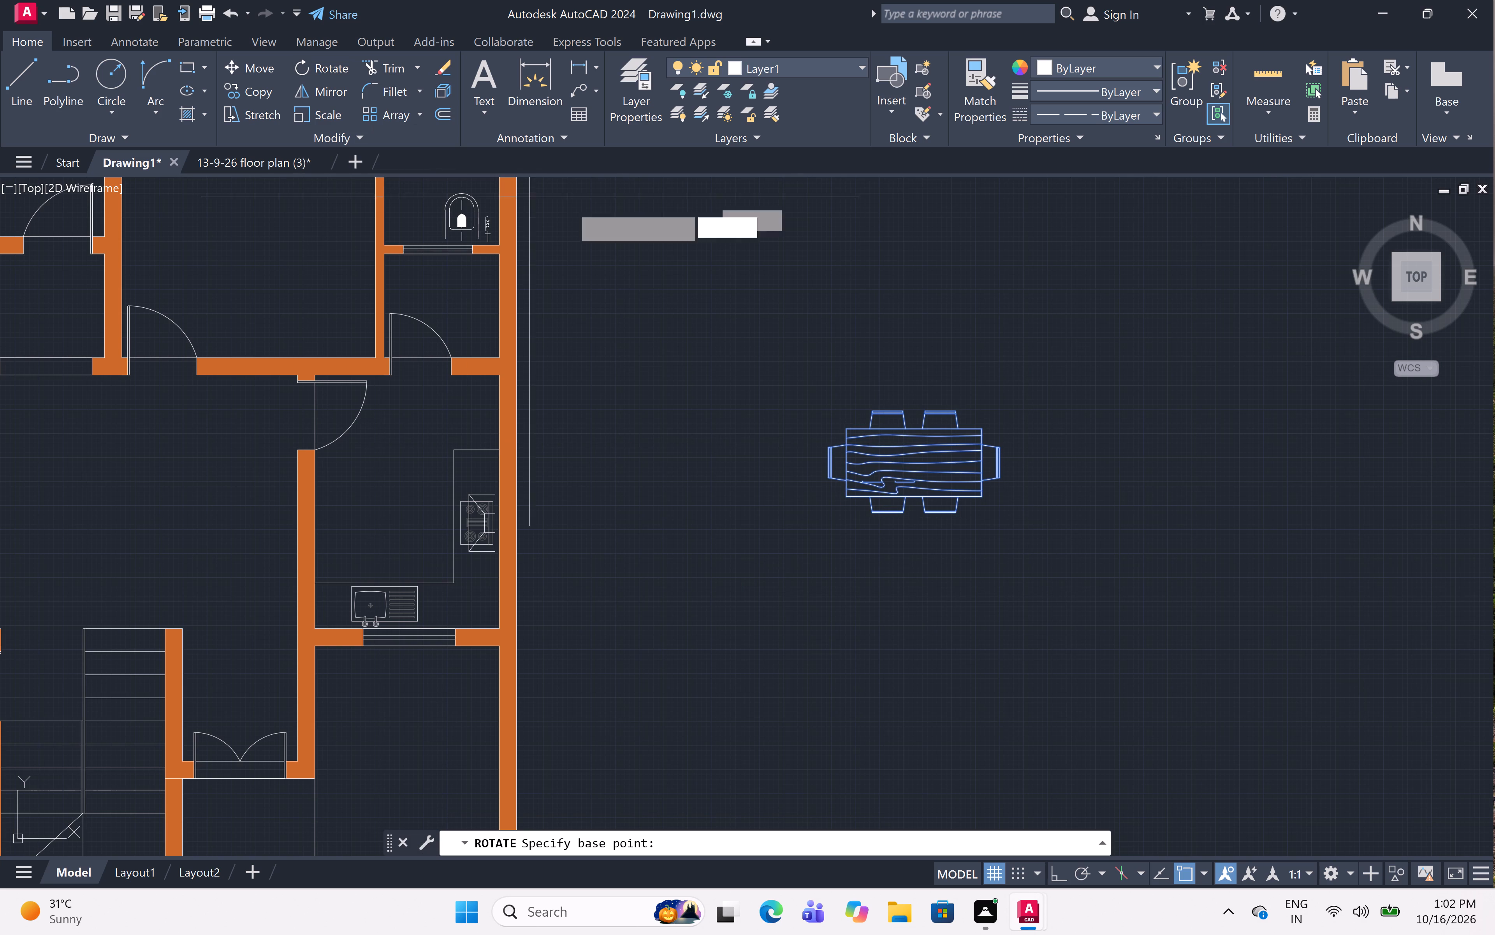
{"action": "left_click", "coordinate": [953, 477]}
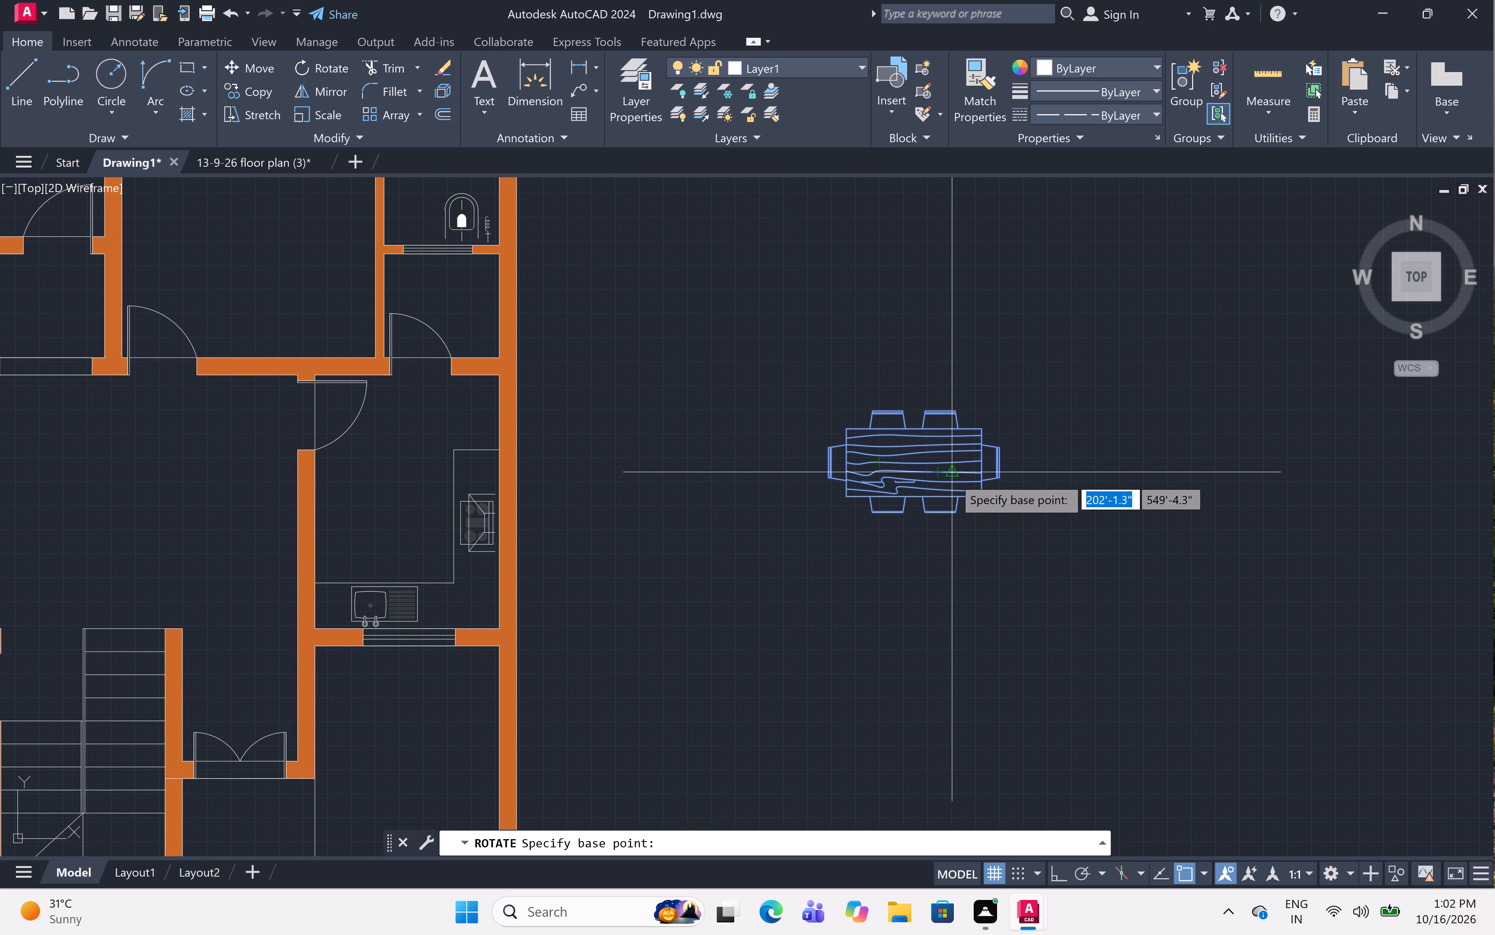
{"action": "key", "text": "F8"}
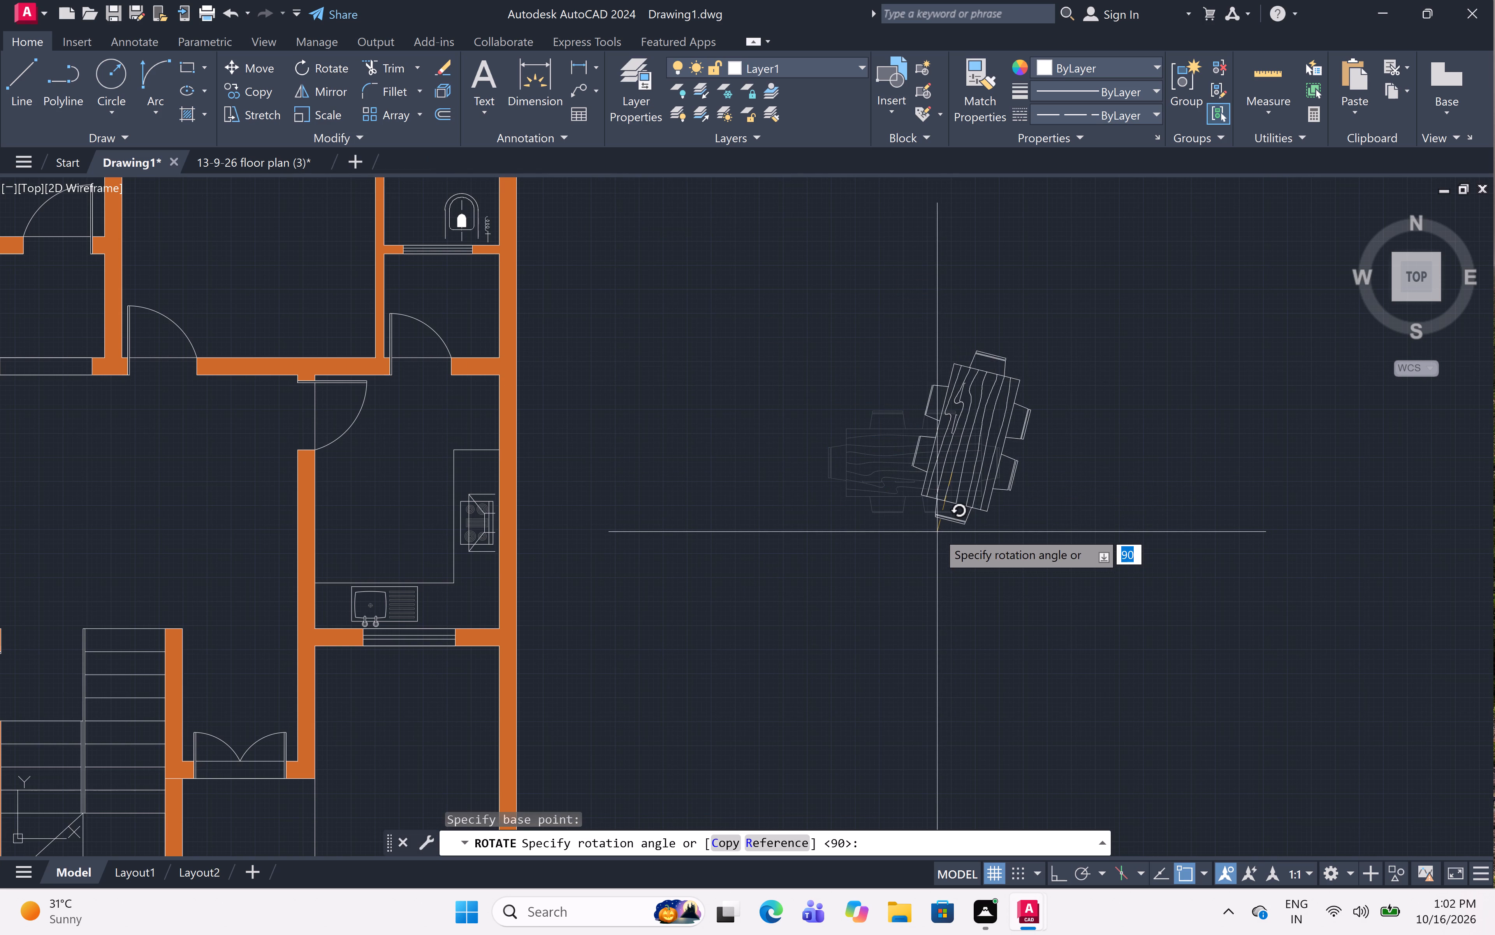
{"action": "left_click", "coordinate": [939, 591]}
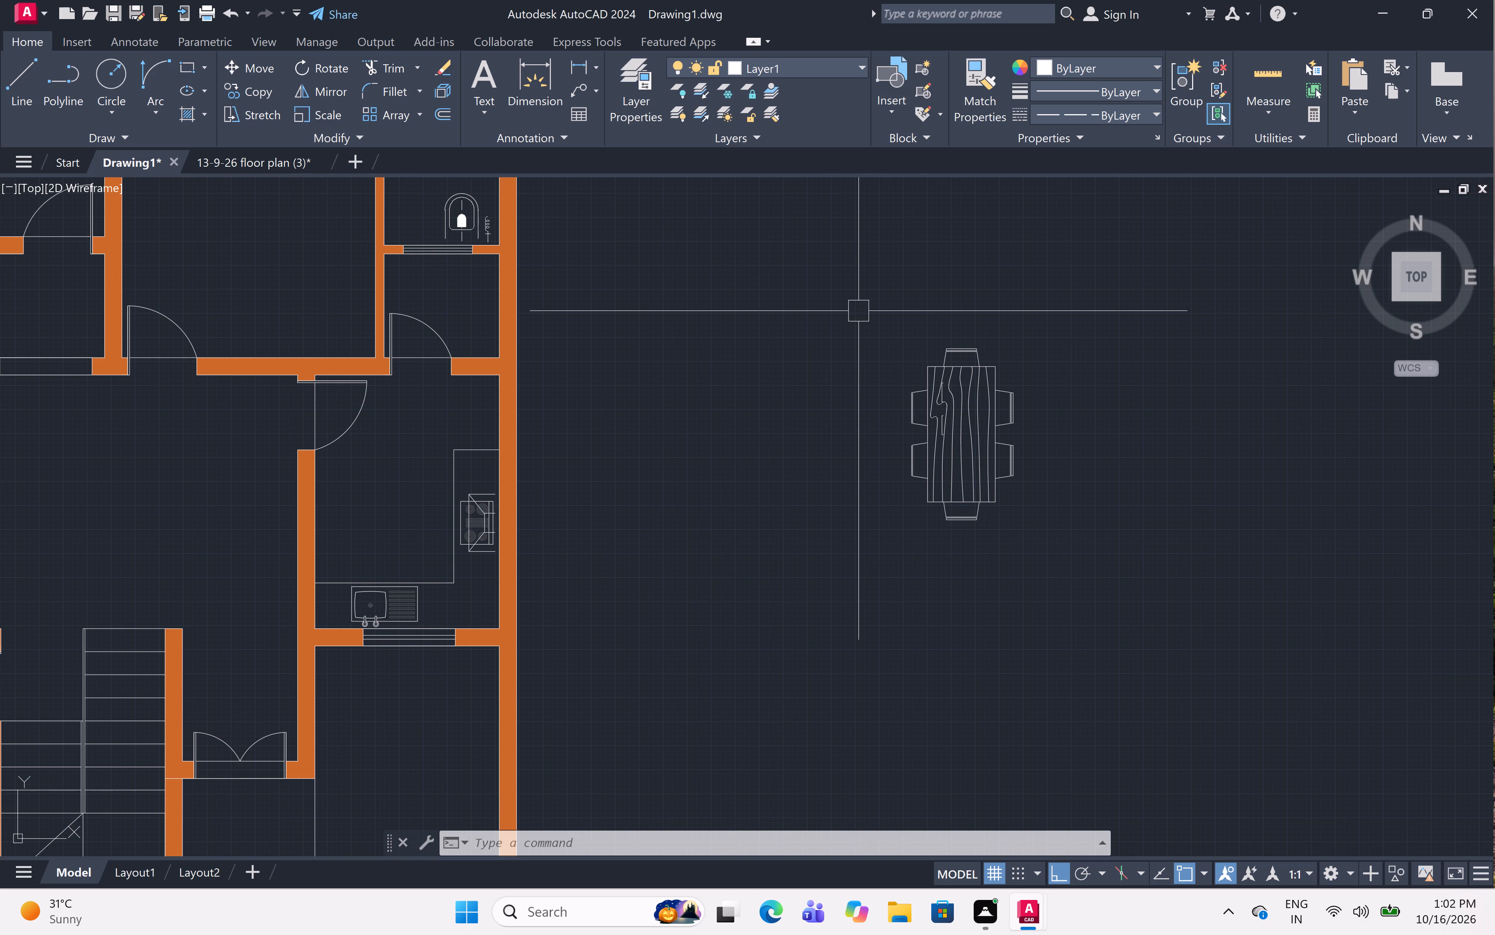
Copy the rotated dining table into the central hall, near its window wall above the living-room door, with Ortho off.
{"action": "left_click", "coordinate": [871, 302]}
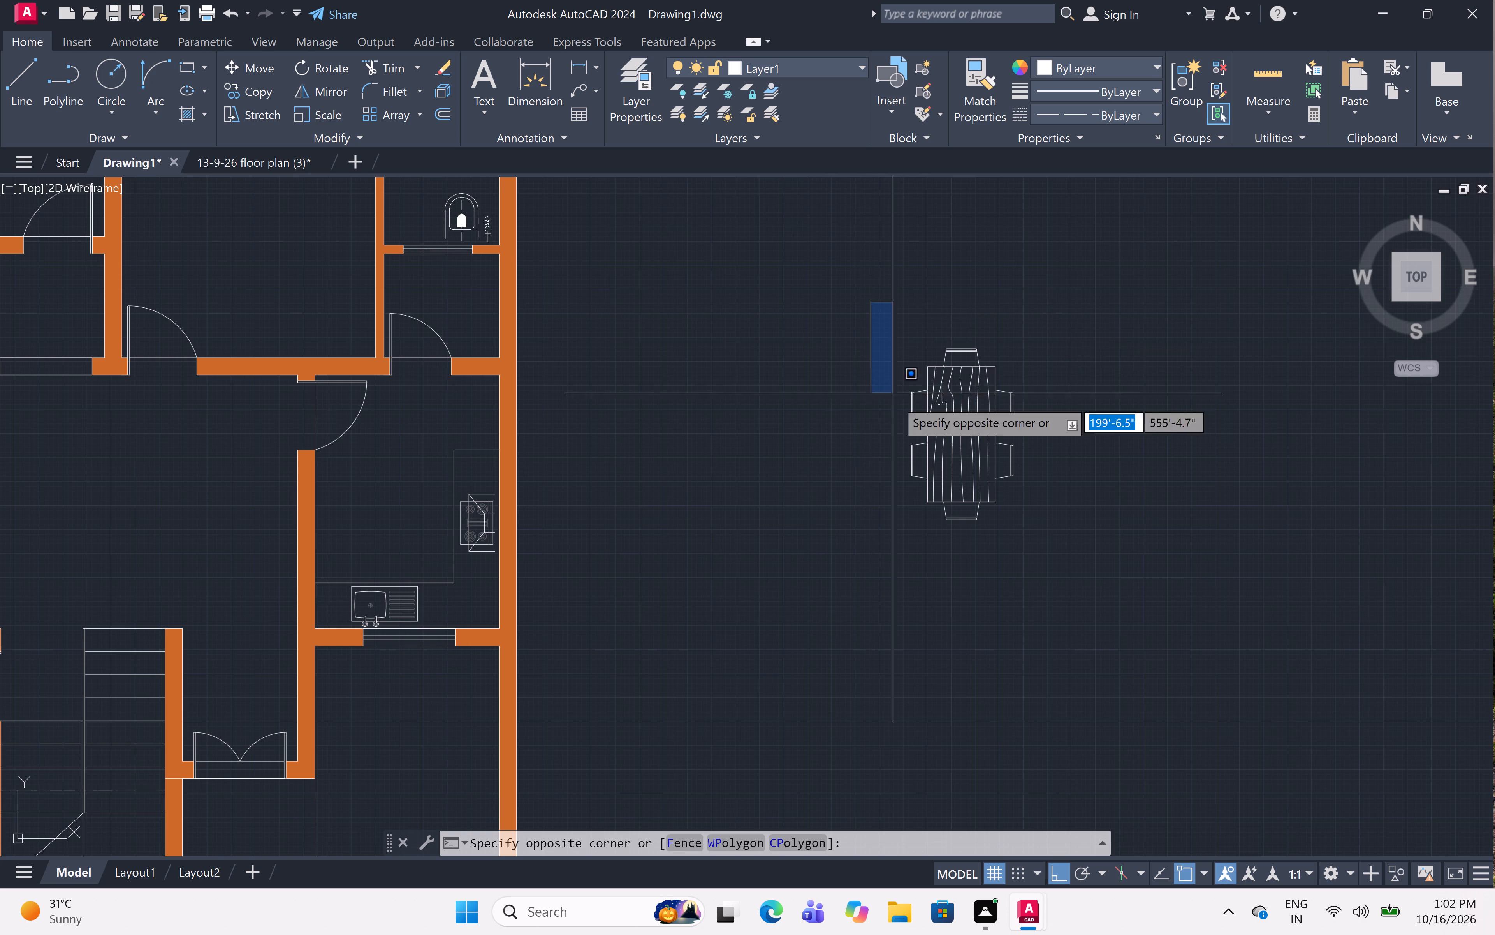
{"action": "left_click", "coordinate": [1059, 591]}
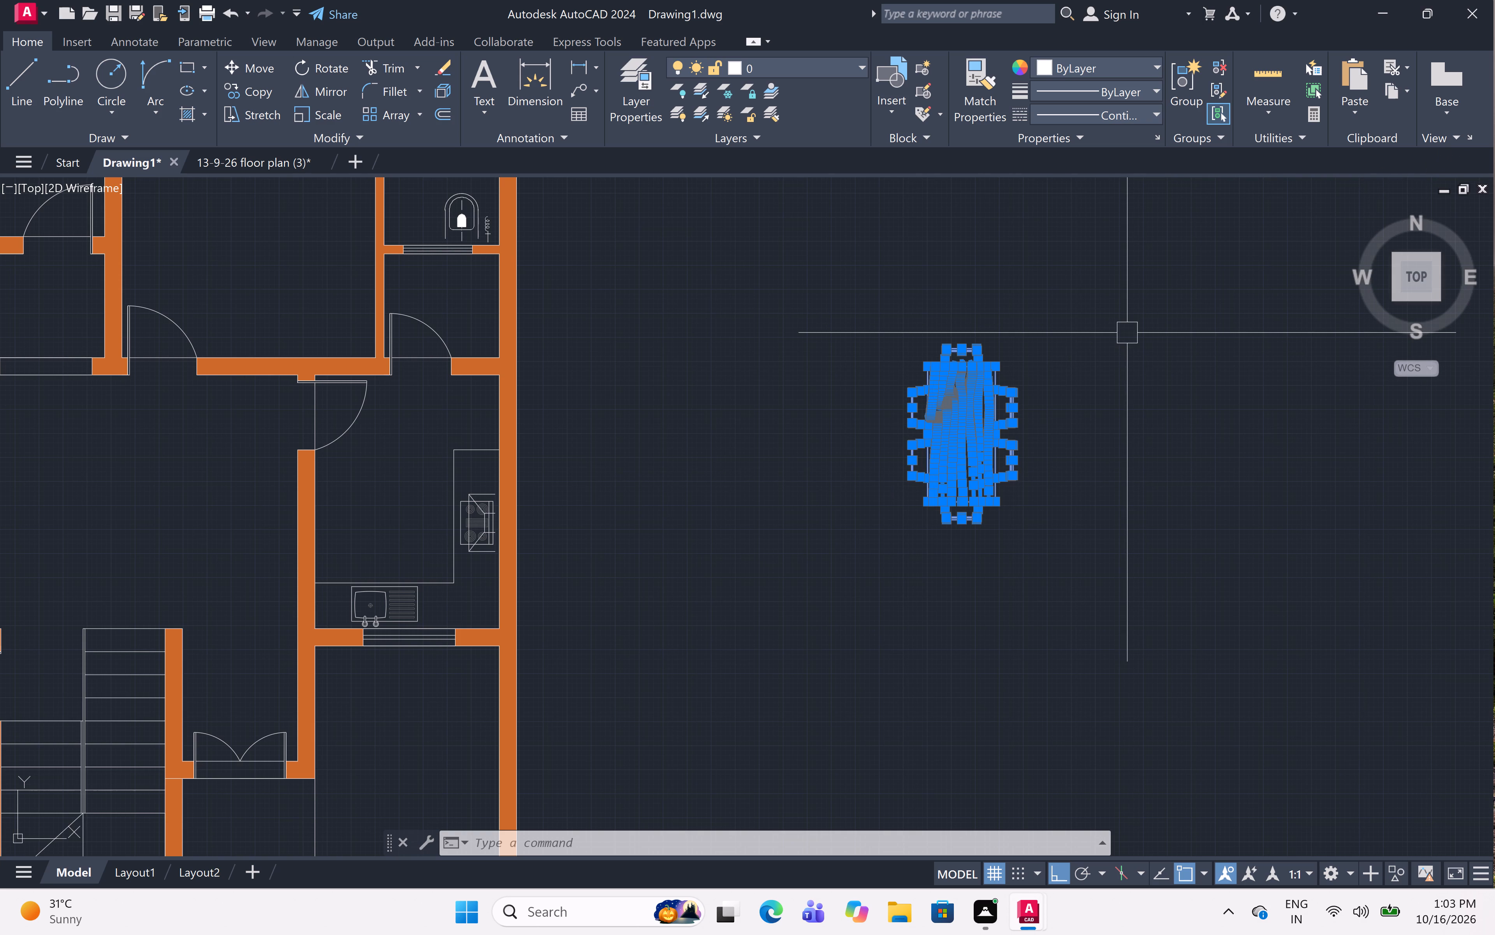
{"action": "key", "text": "c"}
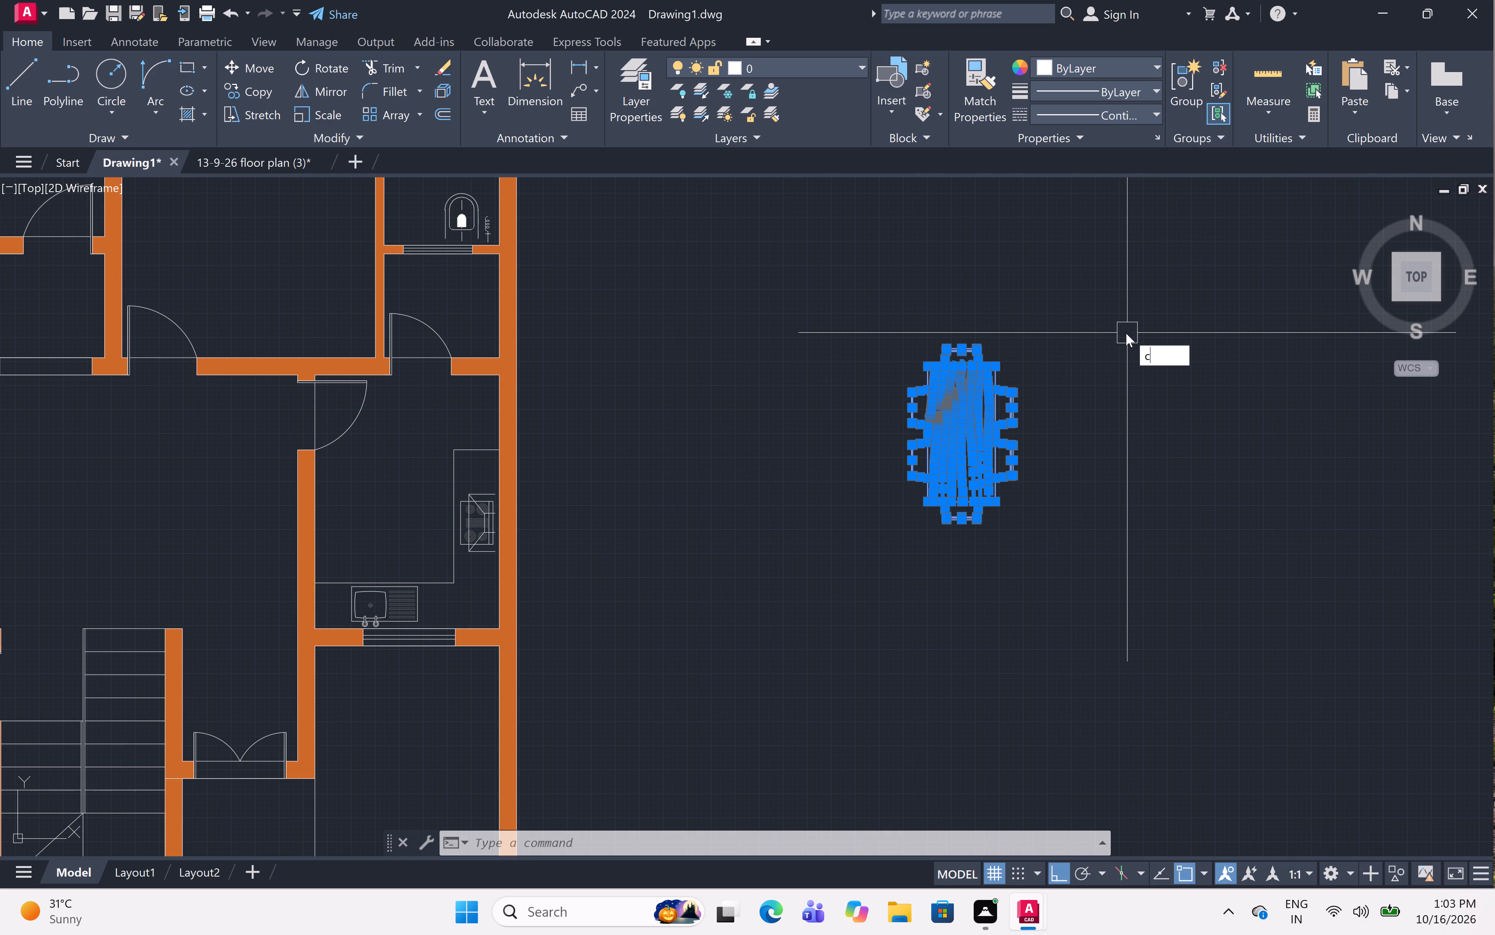
{"action": "type", "text": "o"}
{"action": "key", "text": "space"}
{"action": "left_click", "coordinate": [966, 416]}
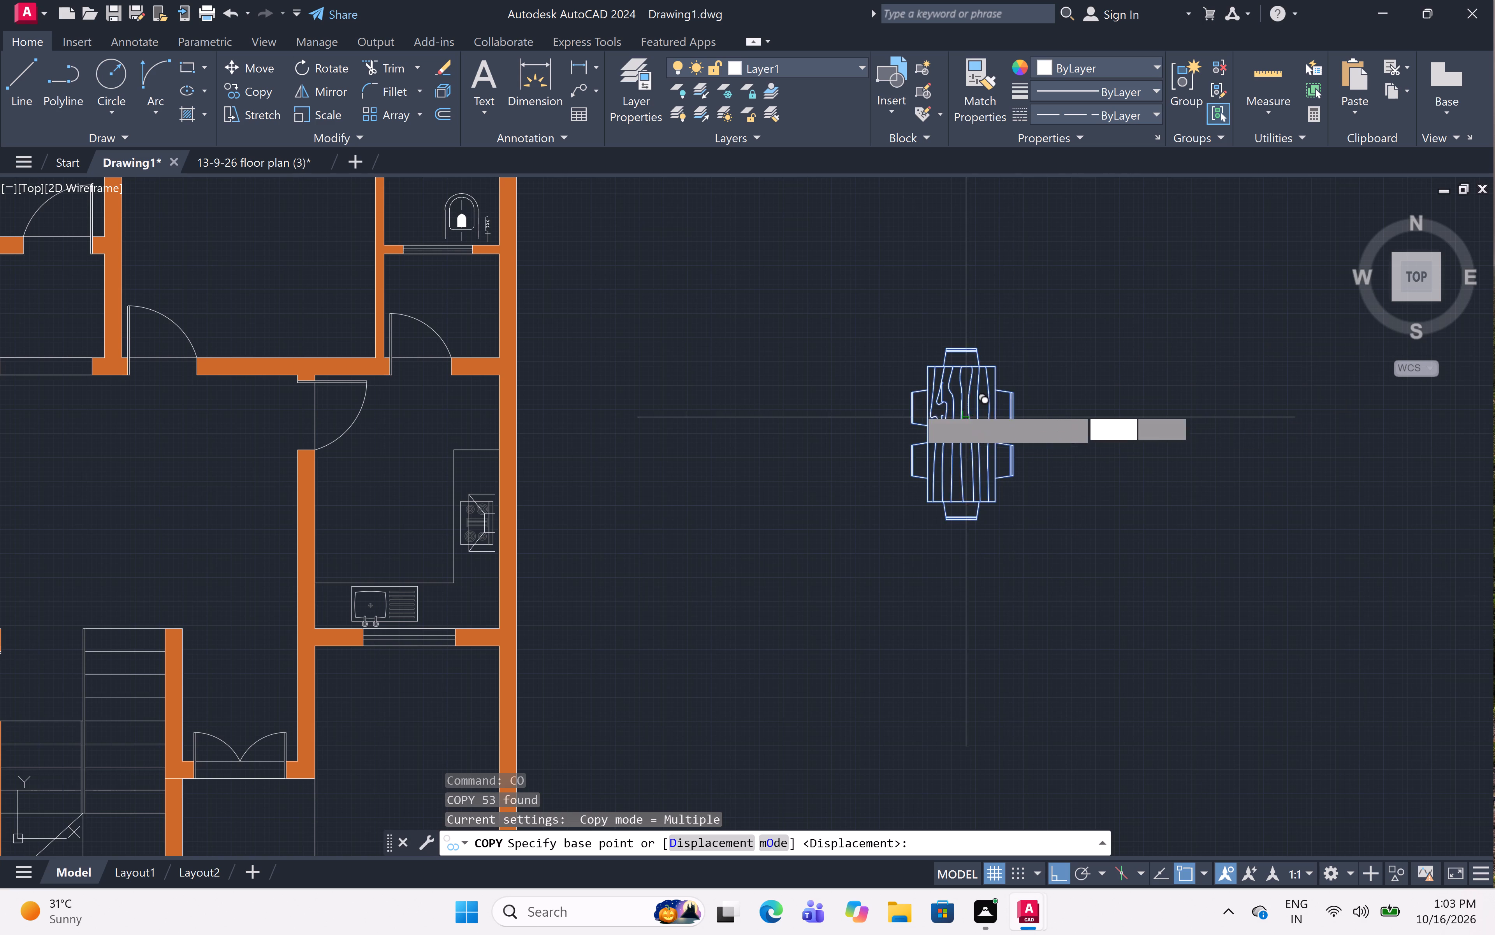
{"action": "scroll", "coordinate": [832, 377], "scroll_direction": "down", "scroll_amount": 4}
{"action": "scroll", "coordinate": [717, 403], "scroll_direction": "up", "scroll_amount": 2}
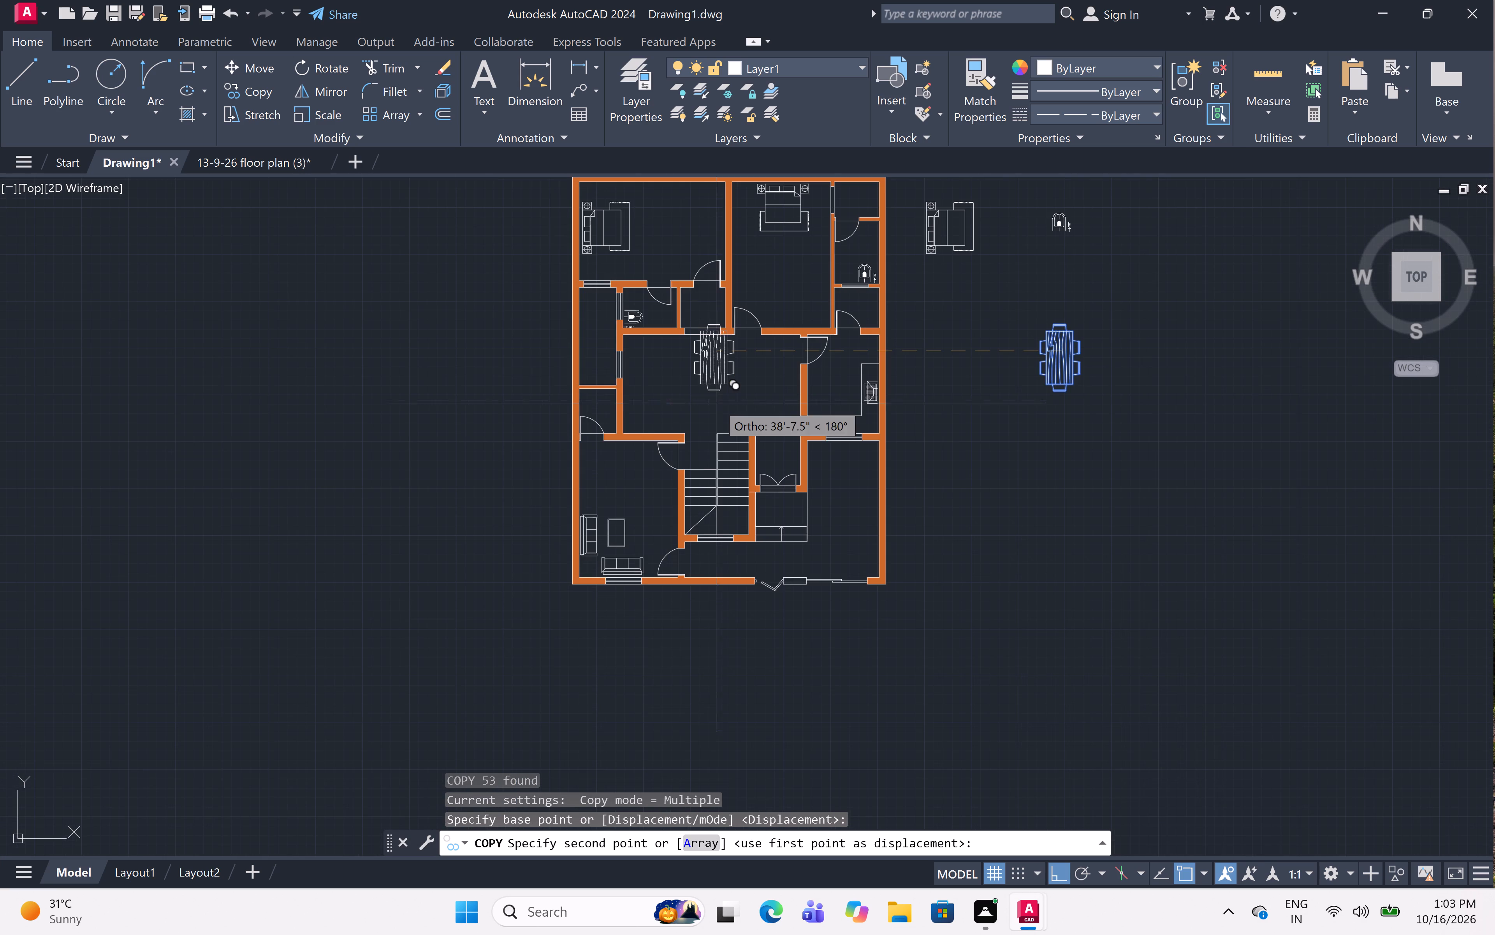
{"action": "scroll", "coordinate": [677, 416], "scroll_direction": "up", "scroll_amount": 1}
{"action": "key", "text": "F8"}
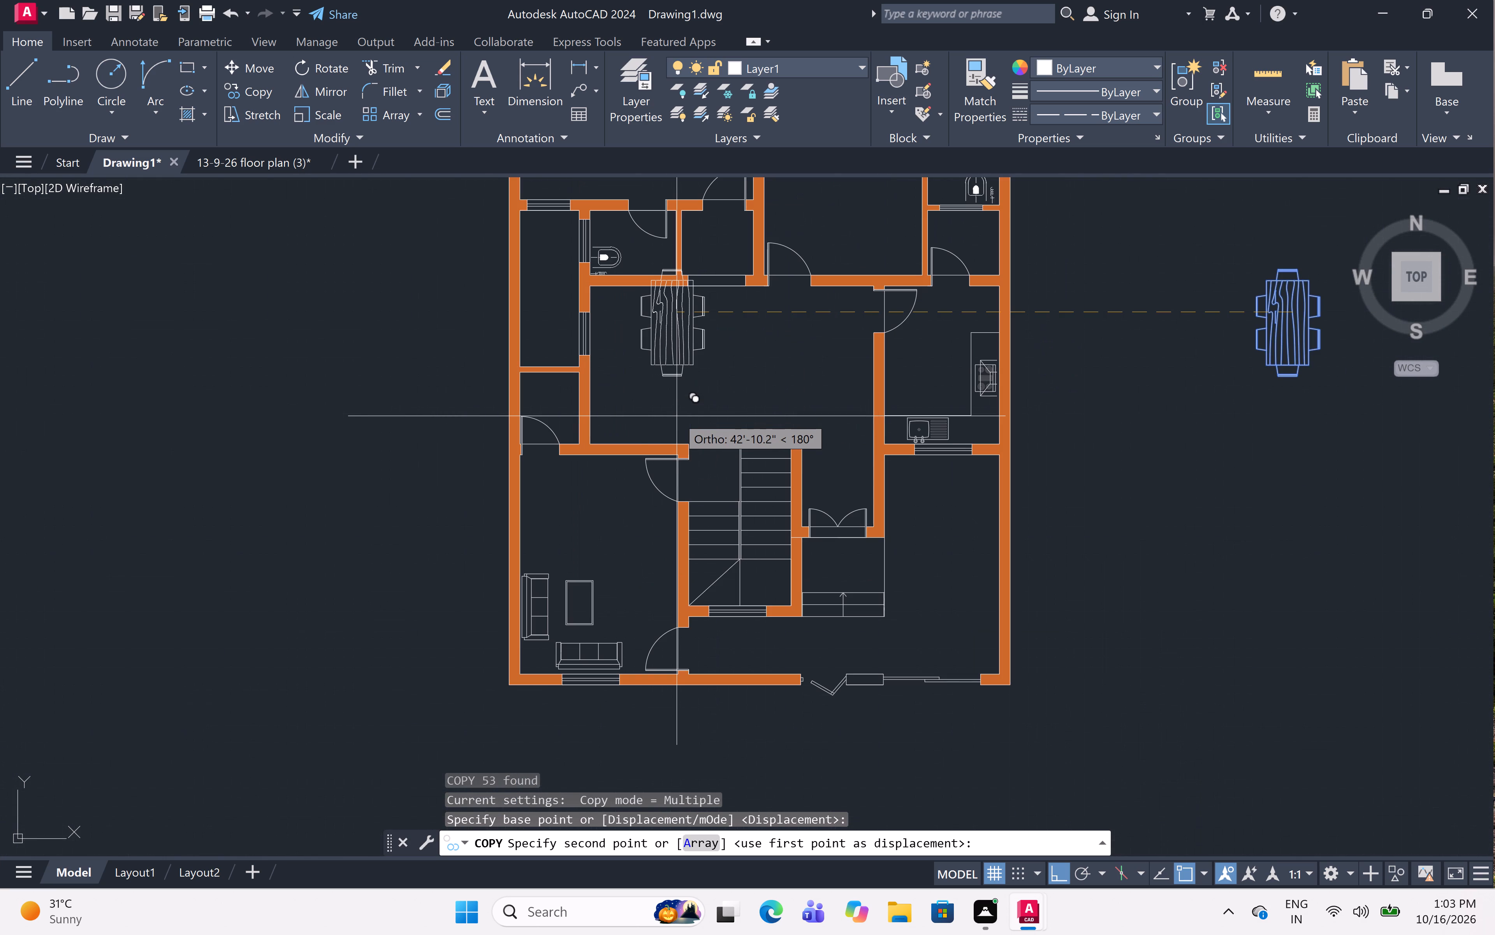
{"action": "scroll", "coordinate": [677, 416], "scroll_direction": "up", "scroll_amount": 3}
{"action": "scroll", "coordinate": [661, 356], "scroll_direction": "down", "scroll_amount": 1}
{"action": "middle_click_drag", "start_coordinate": [656, 353], "coordinate": [641, 516]}
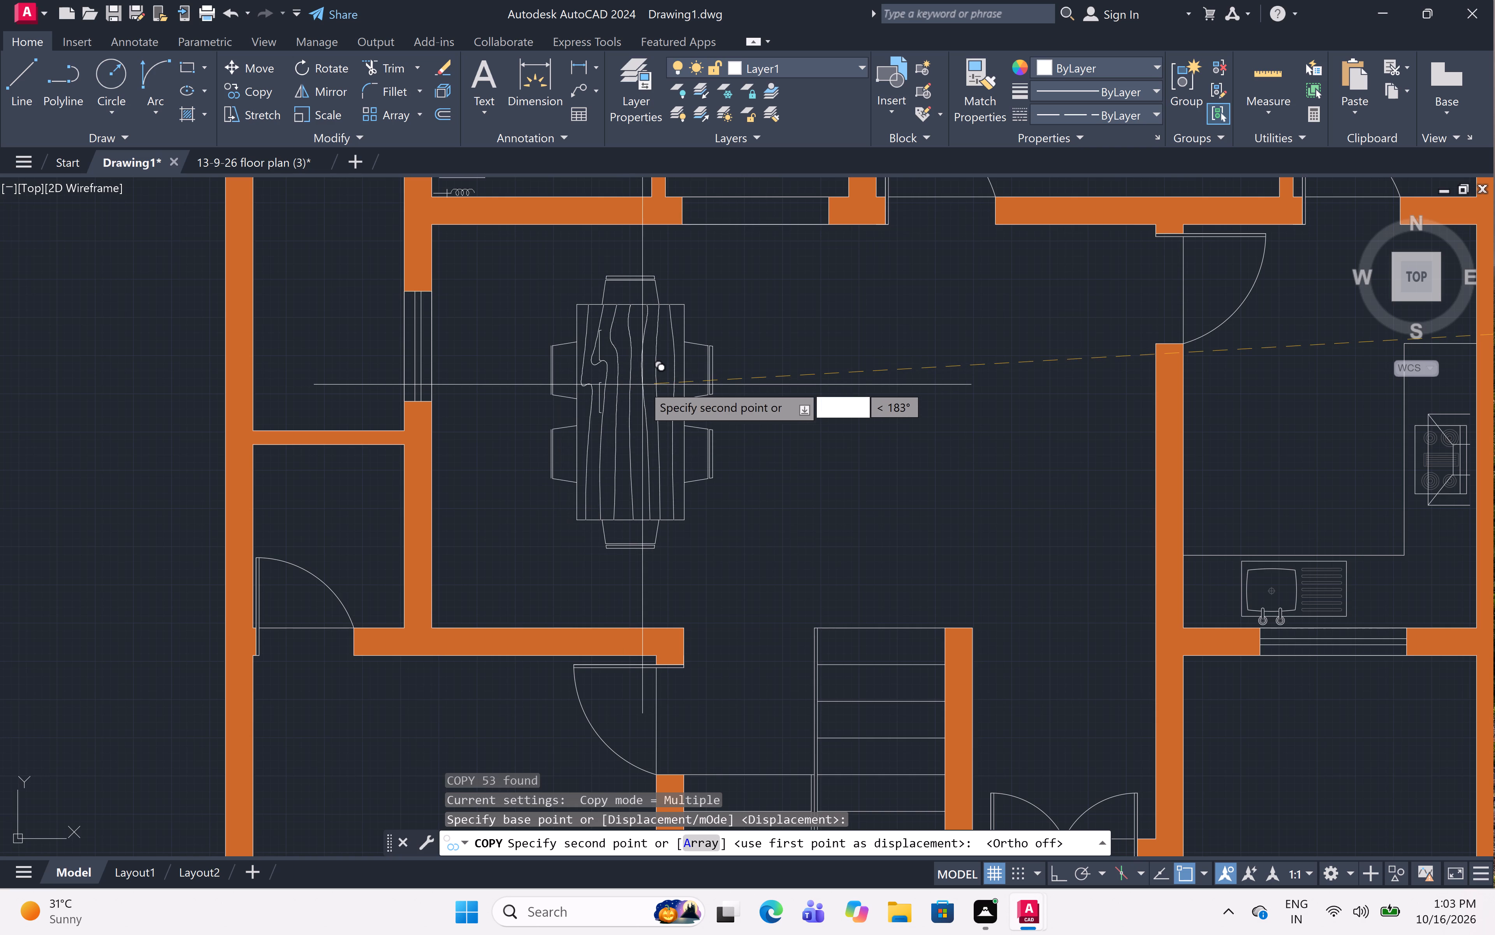
{"action": "left_click", "coordinate": [642, 385]}
{"action": "key", "text": "Escape"}
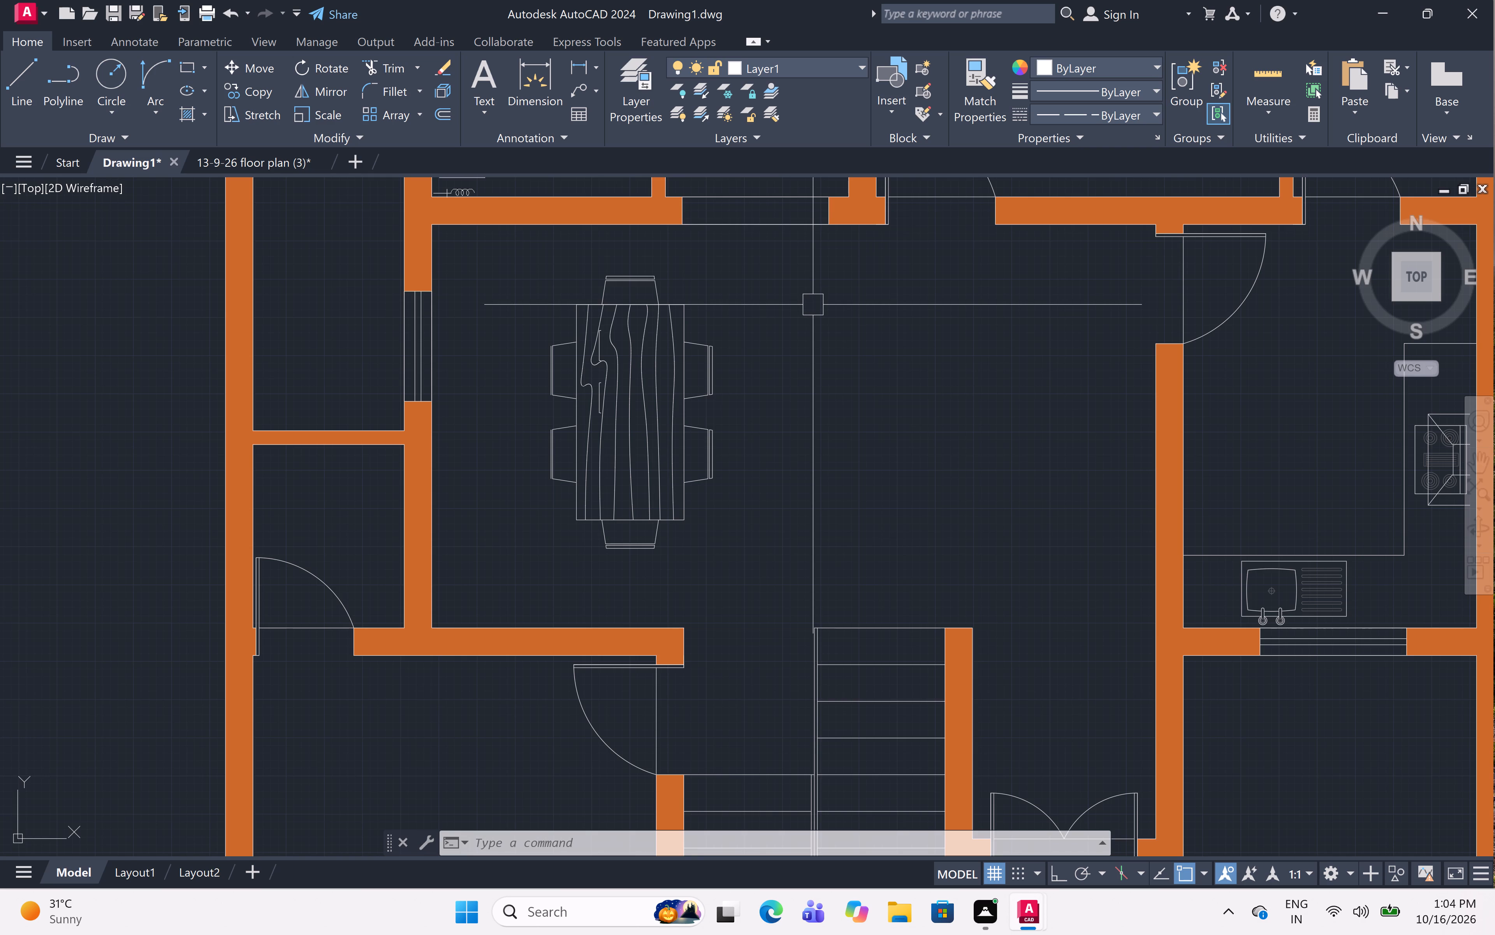
Draw two crossing corner-to-corner diagonal lines, each about 11'-7.6" long, in the narrow space below the upper-left bedroom's window.
{"action": "scroll", "coordinate": [881, 328], "scroll_direction": "down", "scroll_amount": 3}
{"action": "middle_click_drag", "start_coordinate": [879, 330], "coordinate": [844, 456]}
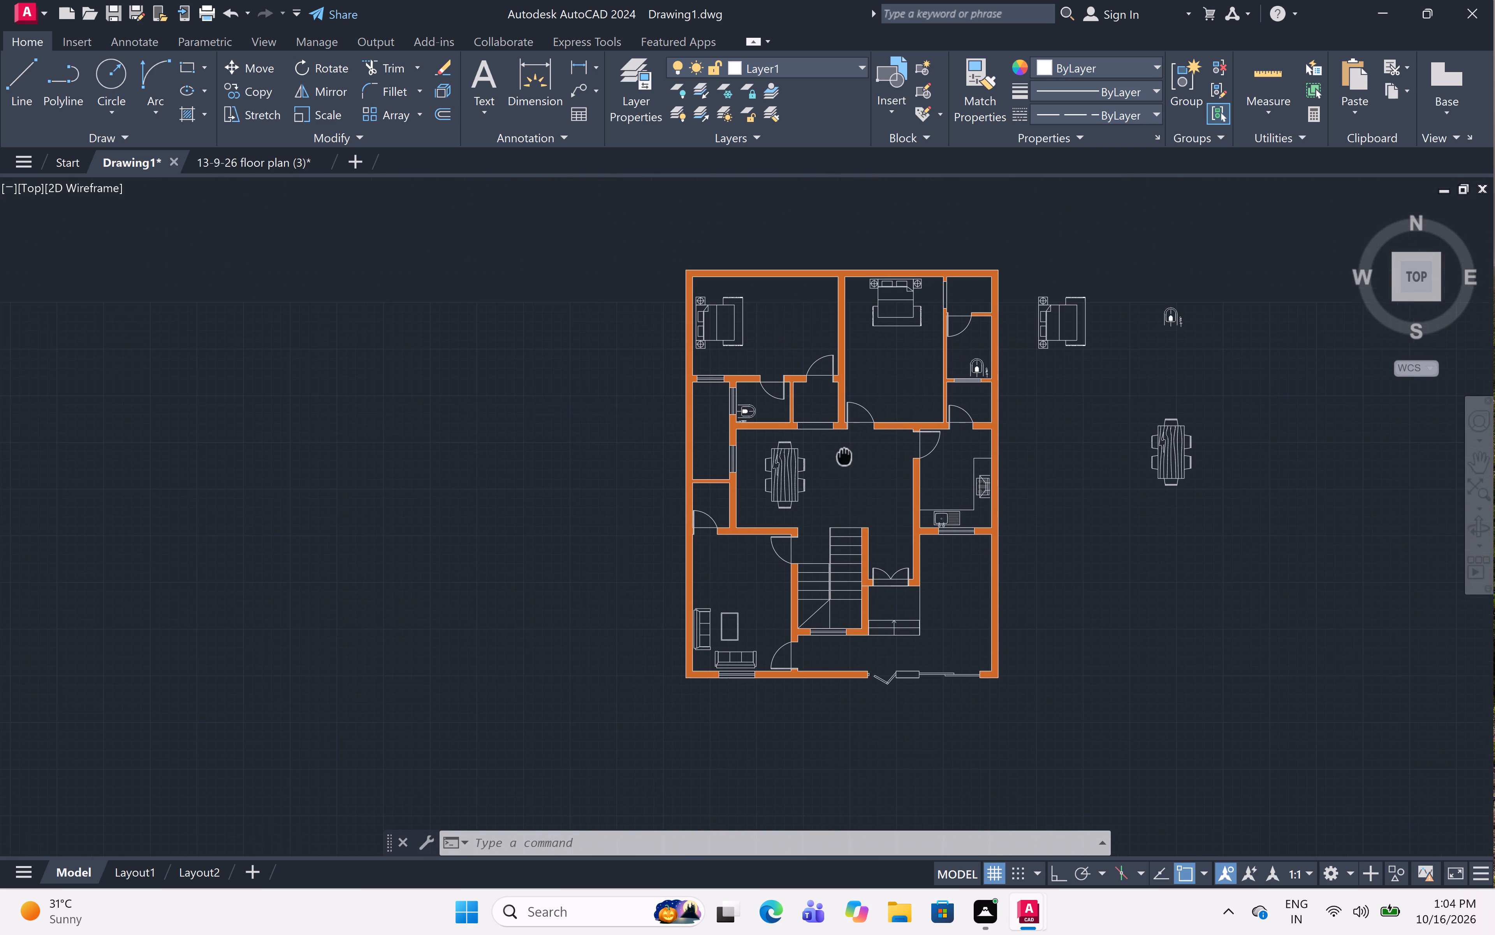
{"action": "middle_click_drag", "start_coordinate": [955, 339], "coordinate": [863, 362]}
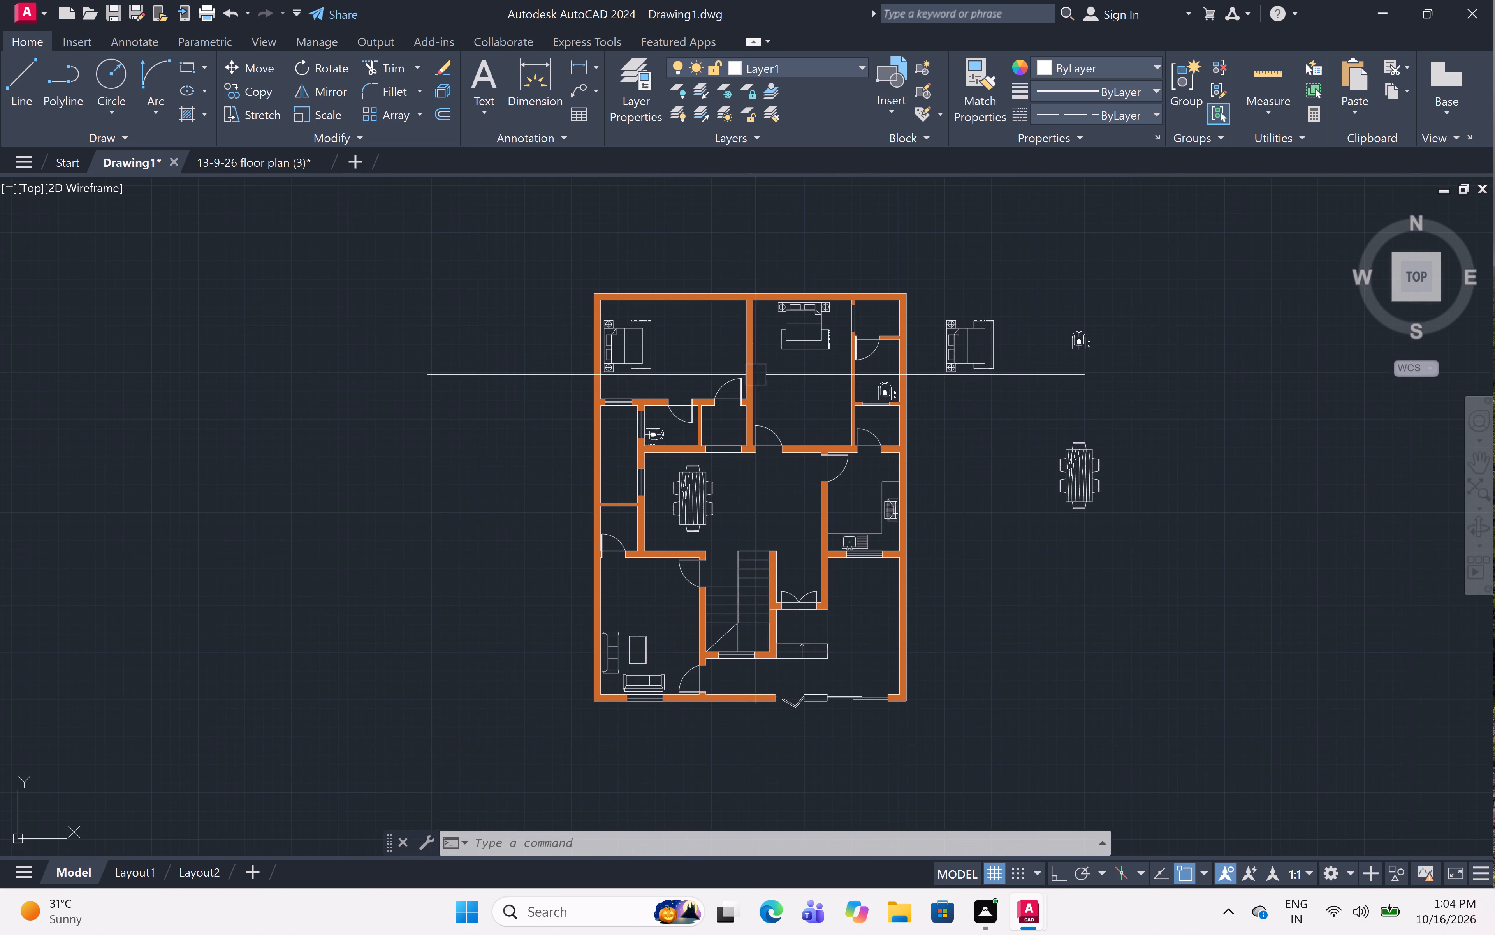
{"action": "key", "text": "l"}
{"action": "key", "text": "space"}
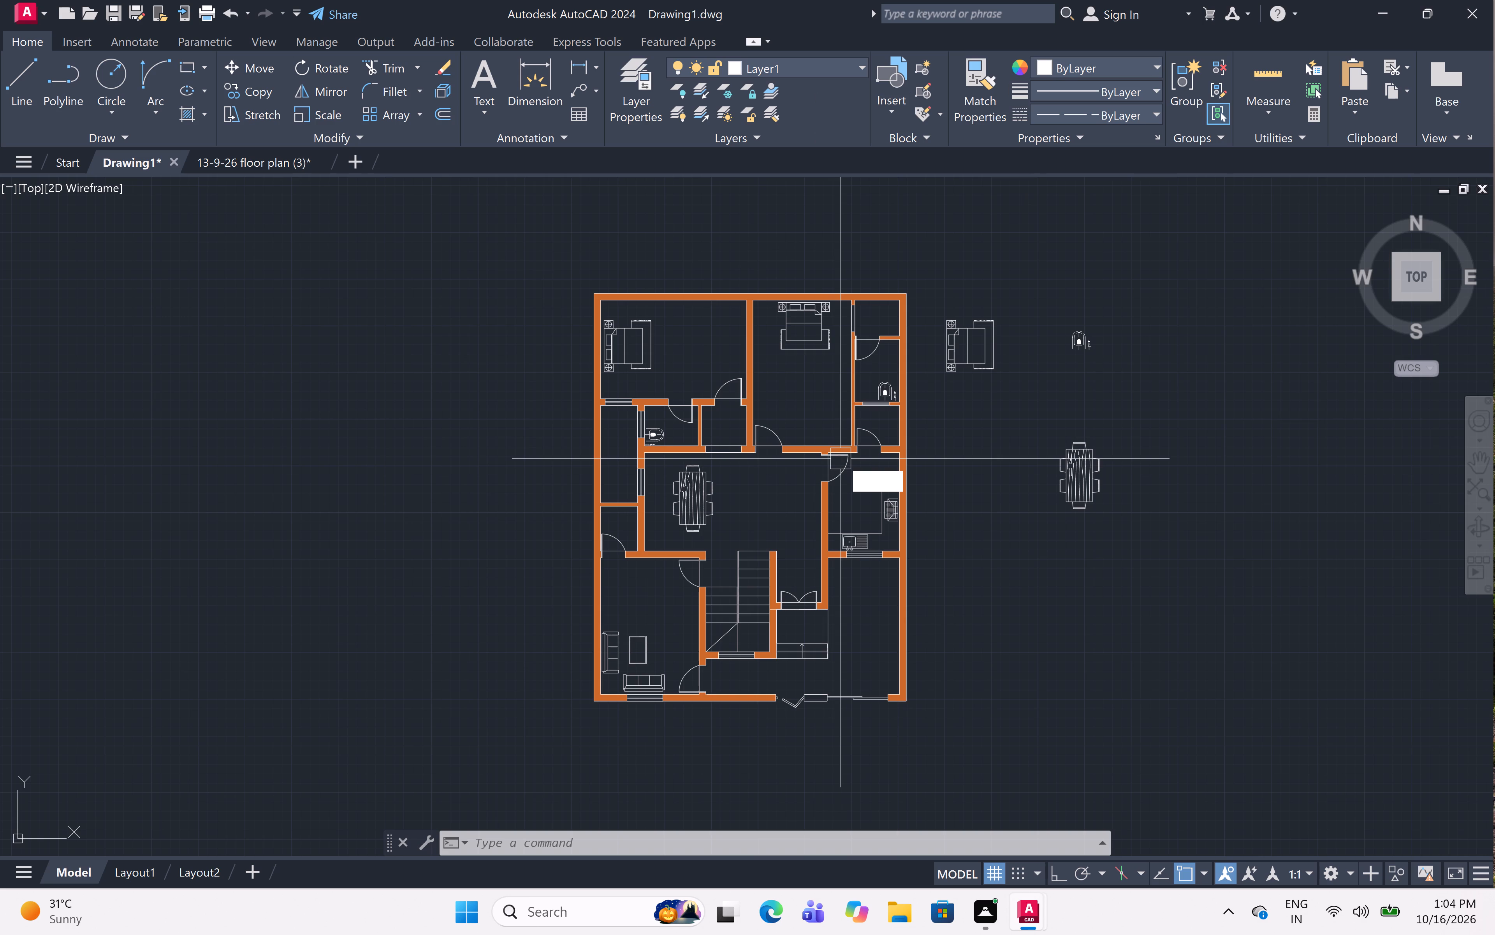
{"action": "scroll", "coordinate": [628, 380], "scroll_direction": "up", "scroll_amount": 2}
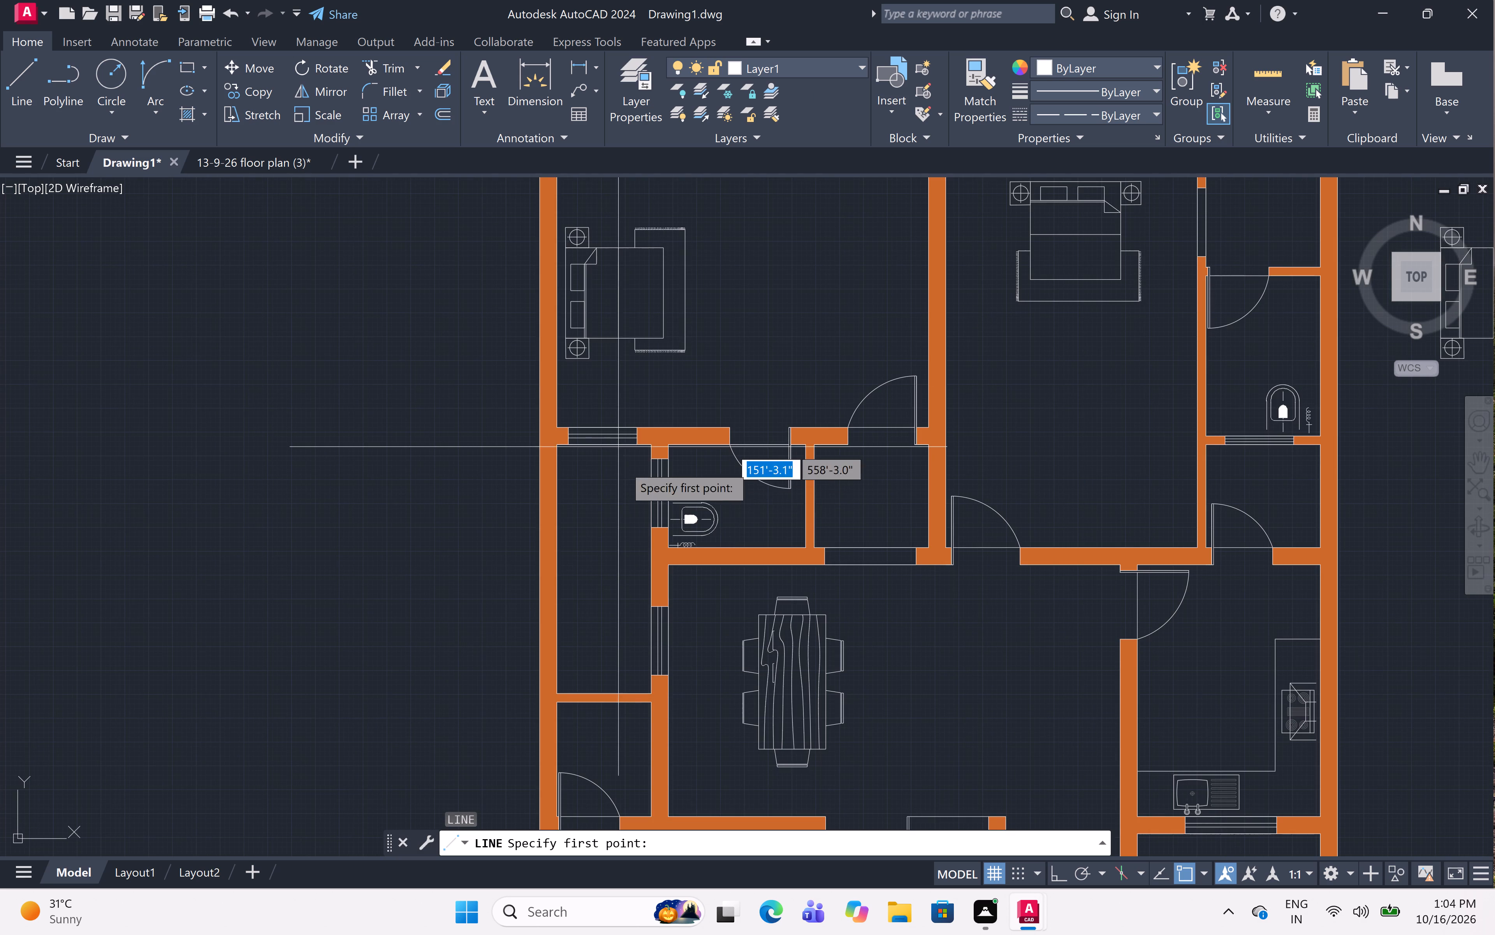
{"action": "left_click", "coordinate": [651, 442]}
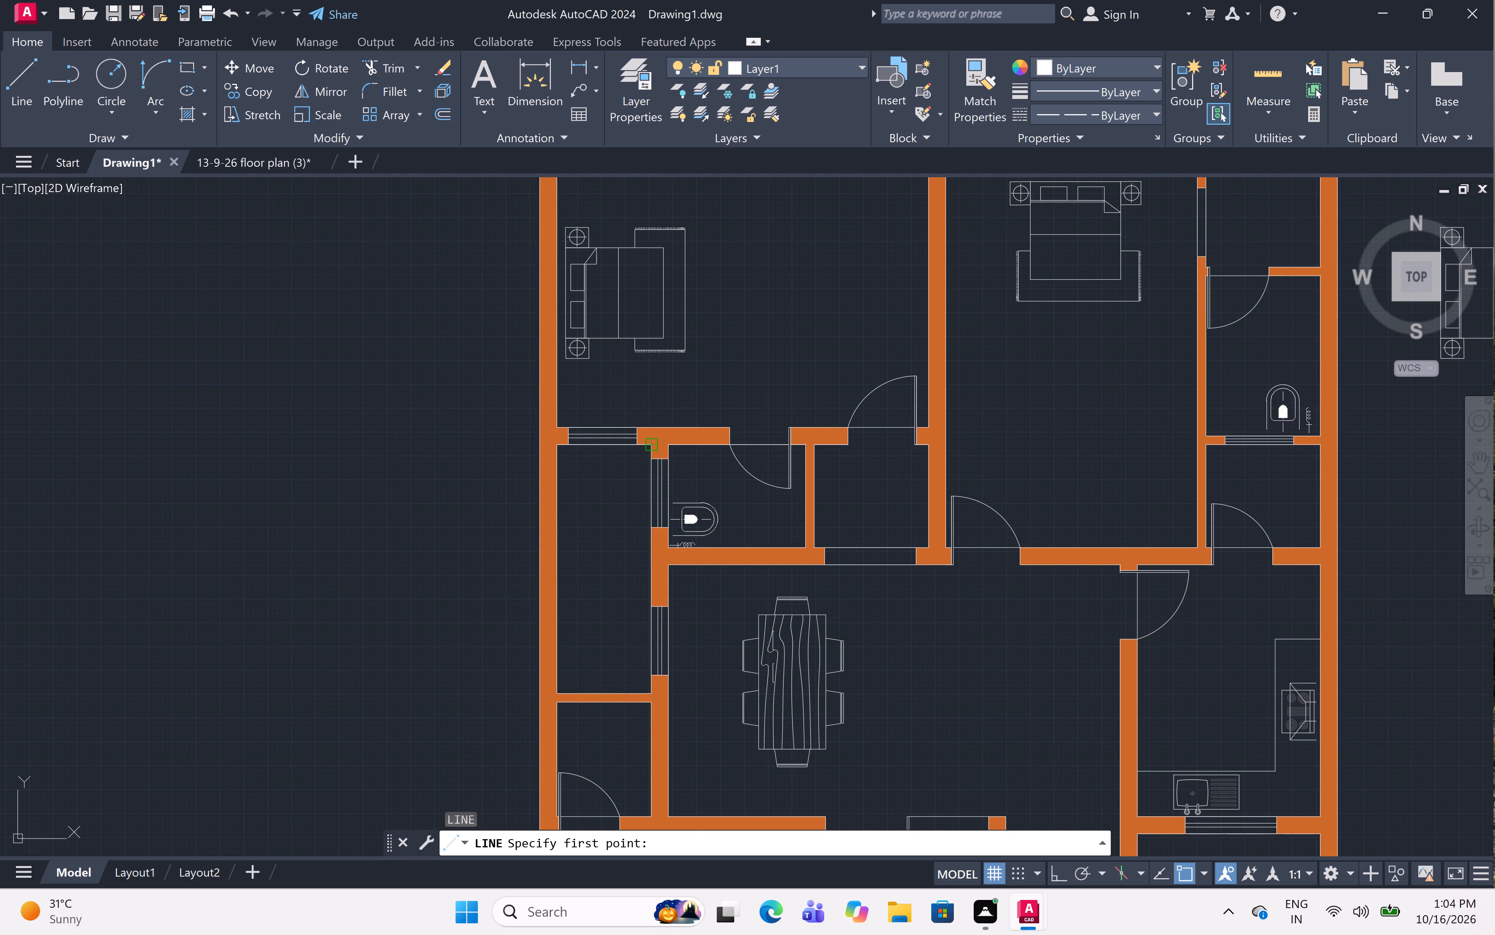
{"action": "left_click", "coordinate": [563, 693]}
{"action": "key", "text": "space"}
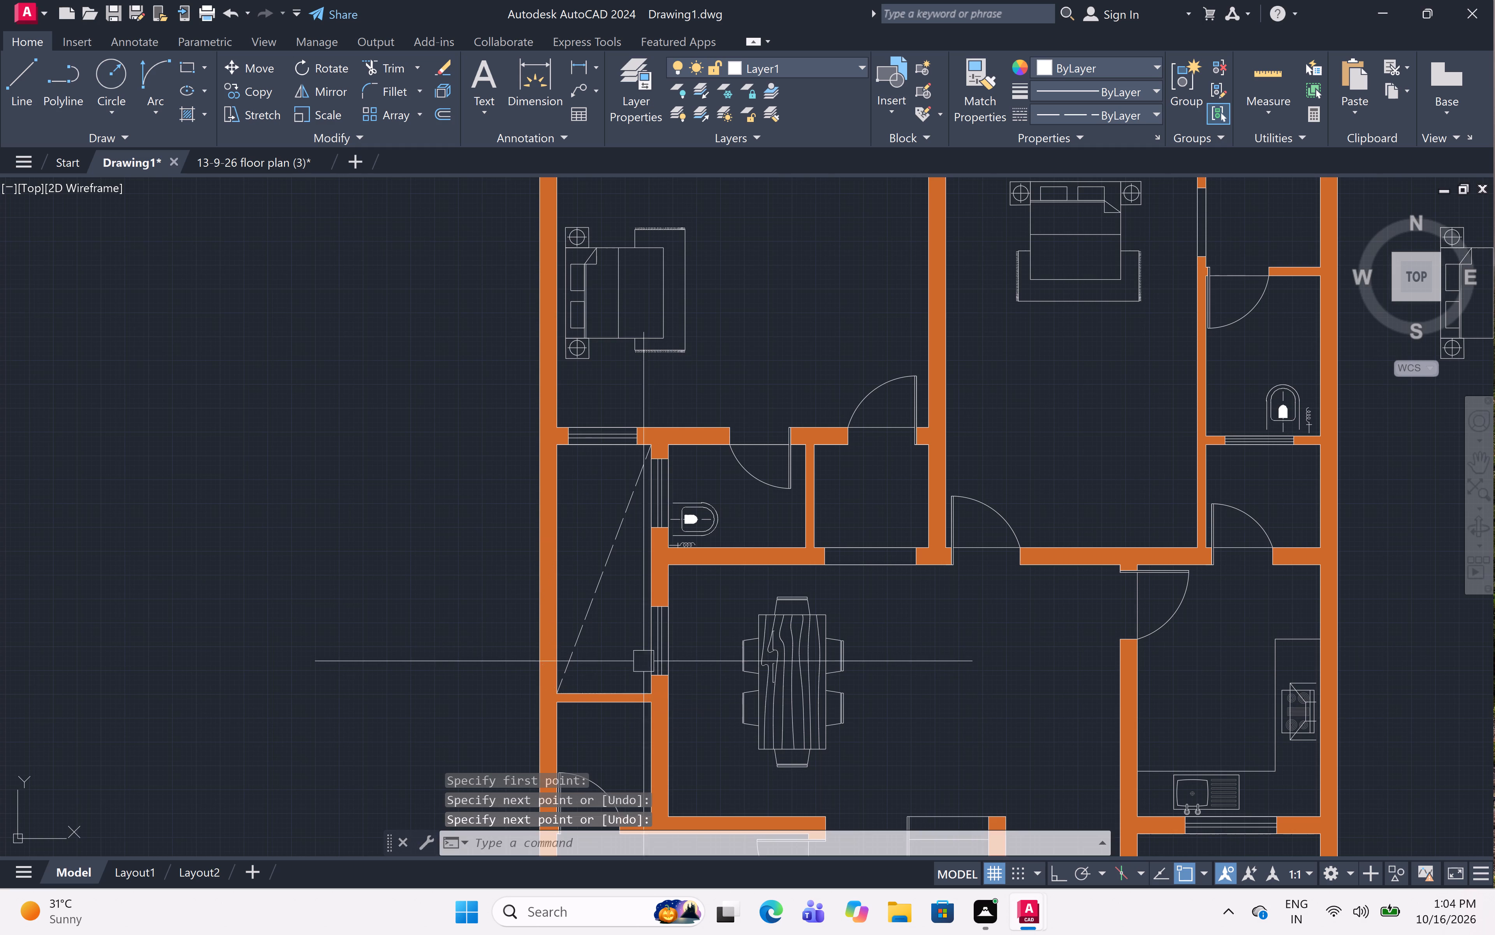
{"action": "key", "text": "space"}
{"action": "left_click", "coordinate": [651, 692]}
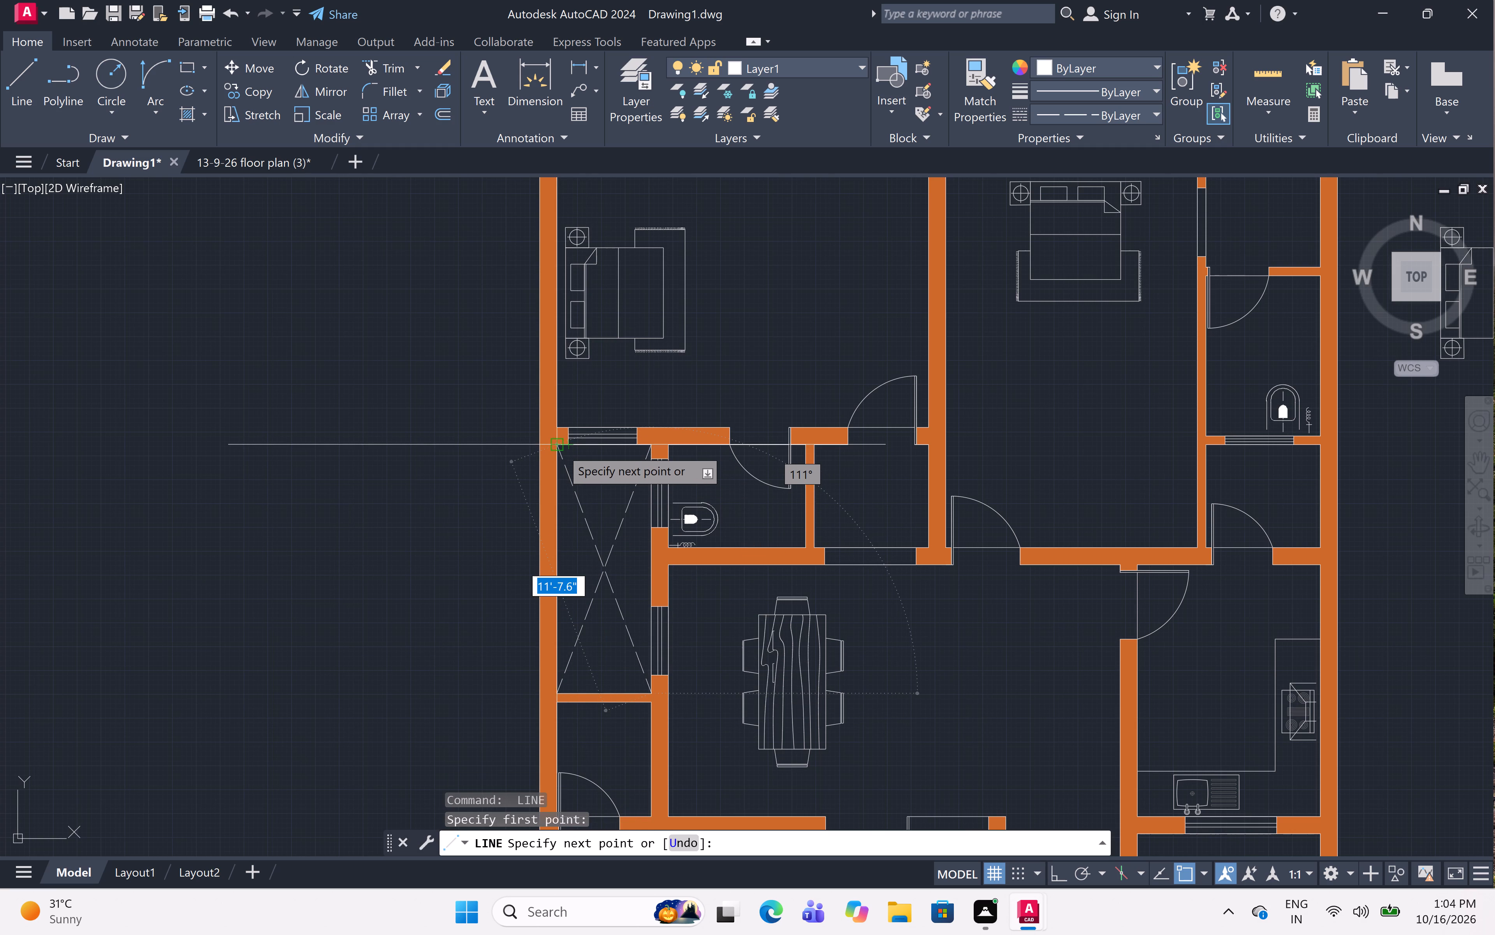
{"action": "scroll", "coordinate": [562, 448], "scroll_direction": "up", "scroll_amount": 4}
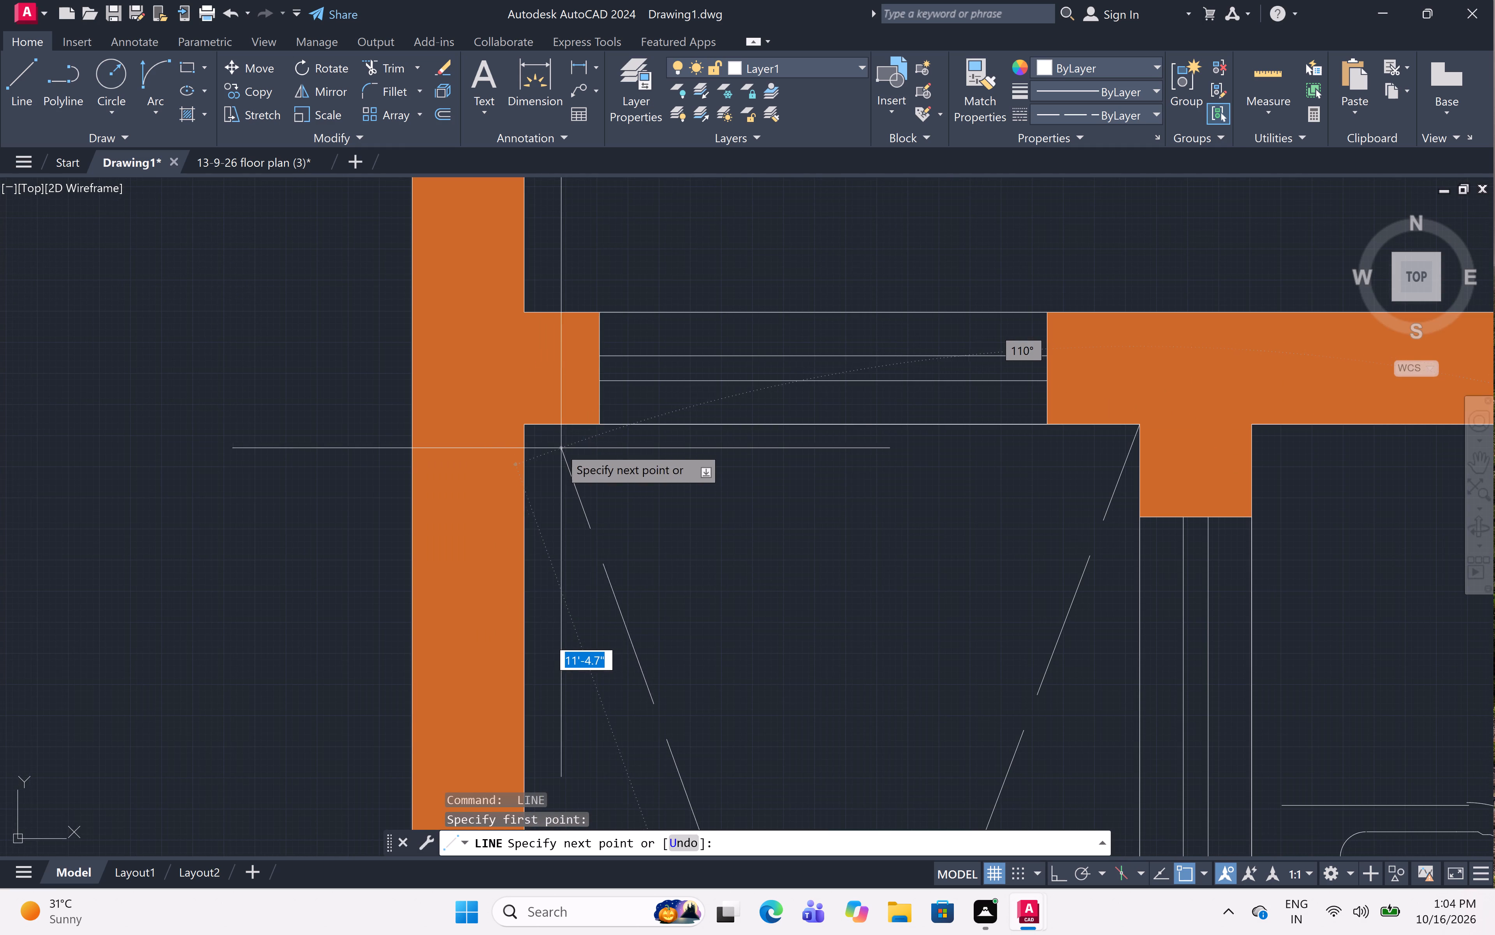
{"action": "left_click", "coordinate": [530, 427]}
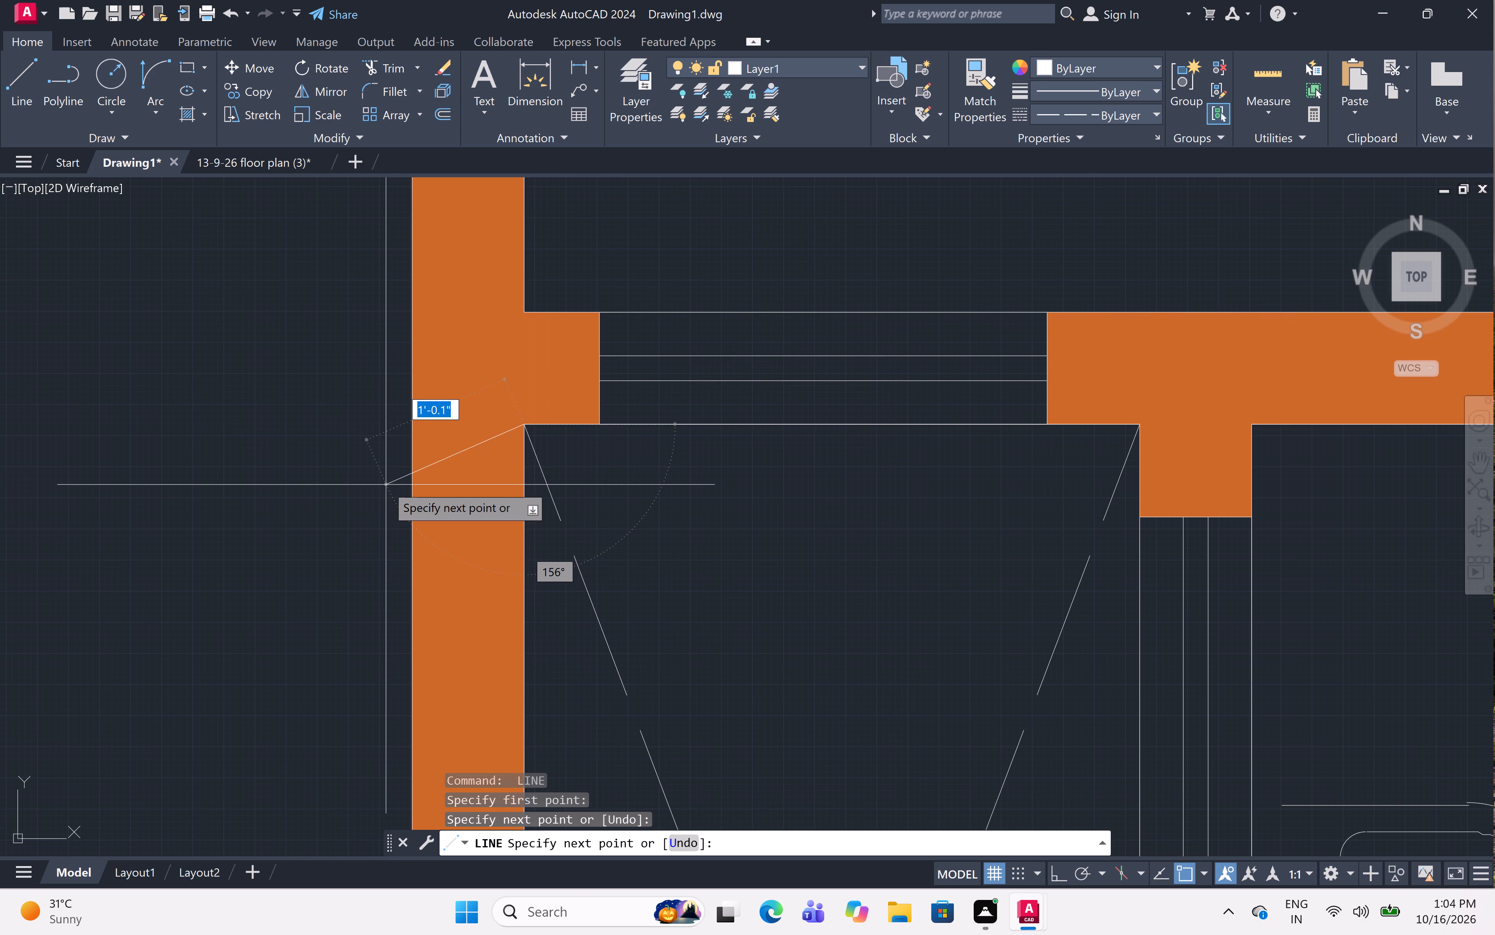
{"action": "key", "text": "Escape"}
Draw two crossing corner-to-corner diagonal lines, each about 6'-8.7" long, in the small space below the upper-right bathroom's window.
{"action": "scroll", "coordinate": [601, 402], "scroll_direction": "down", "scroll_amount": 7}
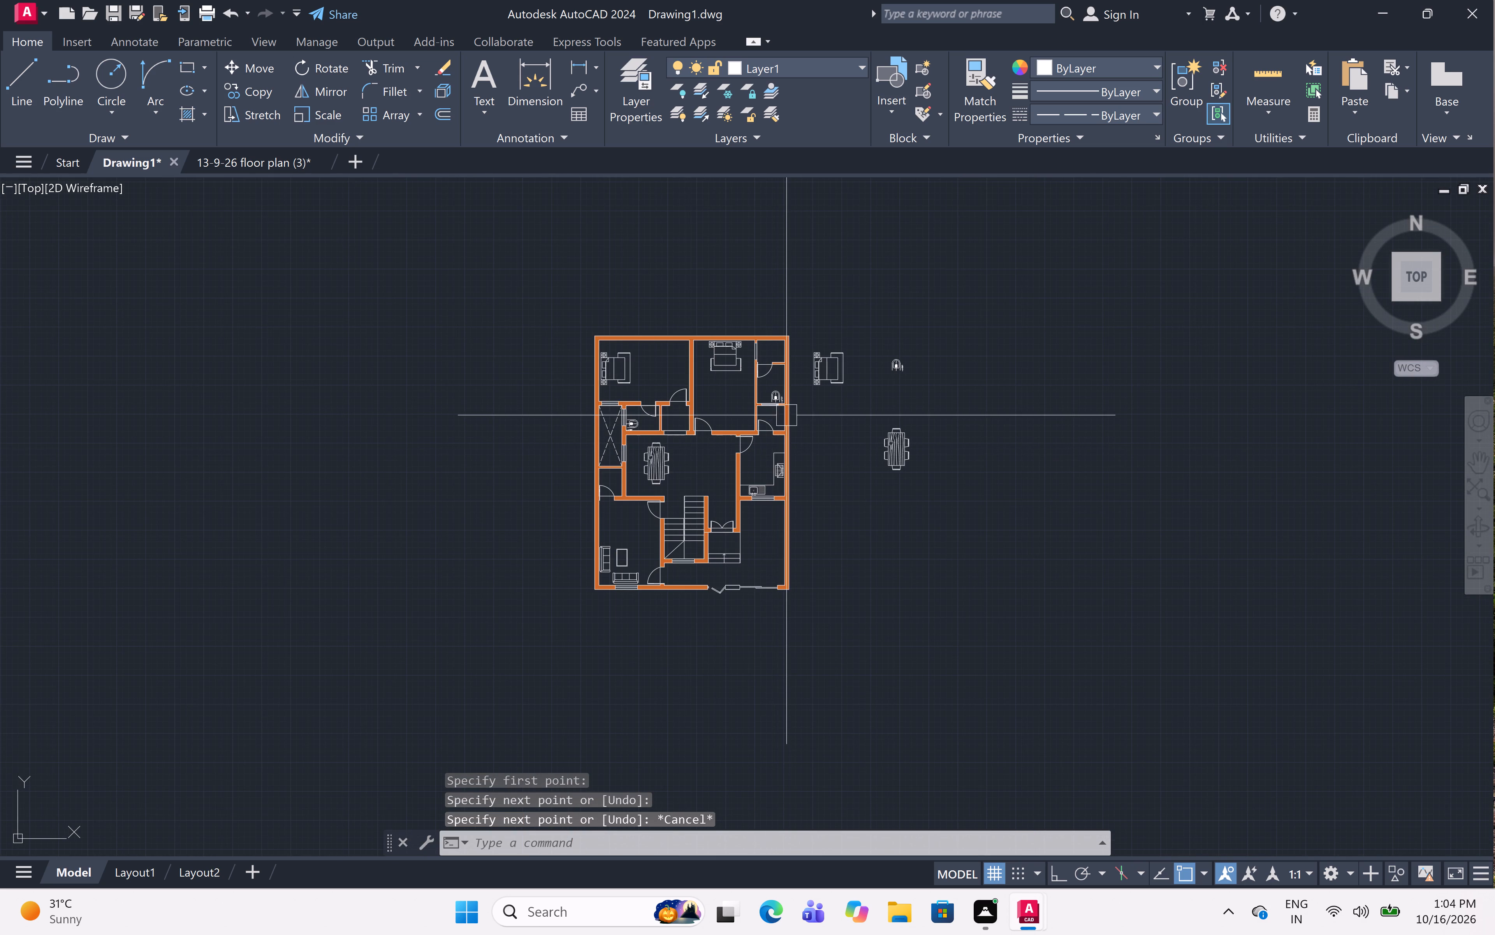
{"action": "scroll", "coordinate": [772, 420], "scroll_direction": "up", "scroll_amount": 5}
{"action": "middle_click_drag", "start_coordinate": [771, 419], "coordinate": [725, 491]}
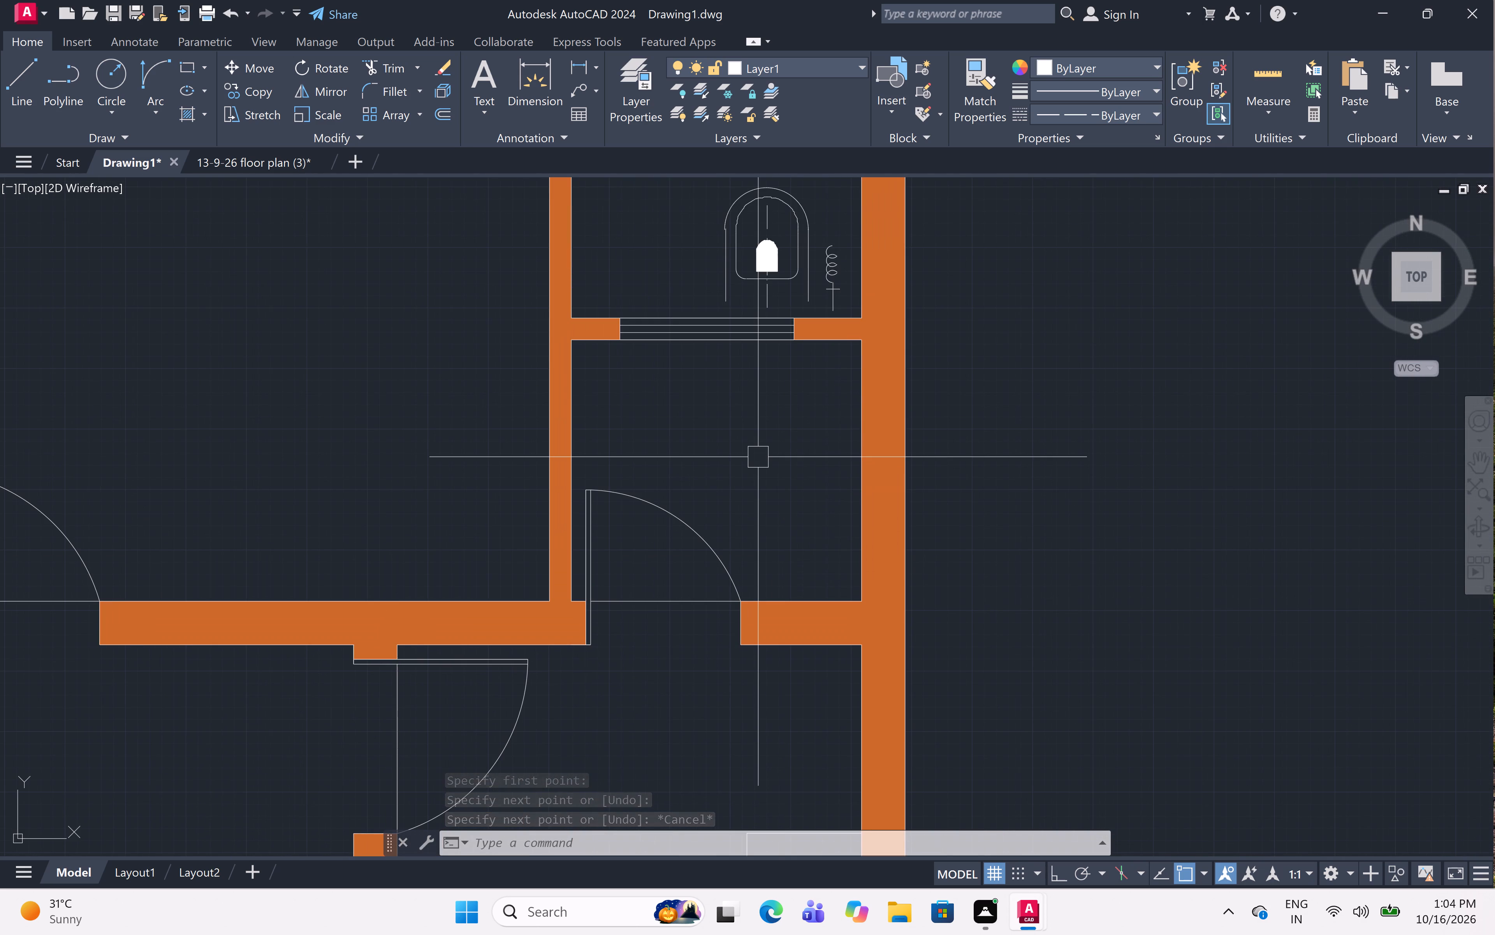
{"action": "key", "text": "l"}
{"action": "key", "text": "space"}
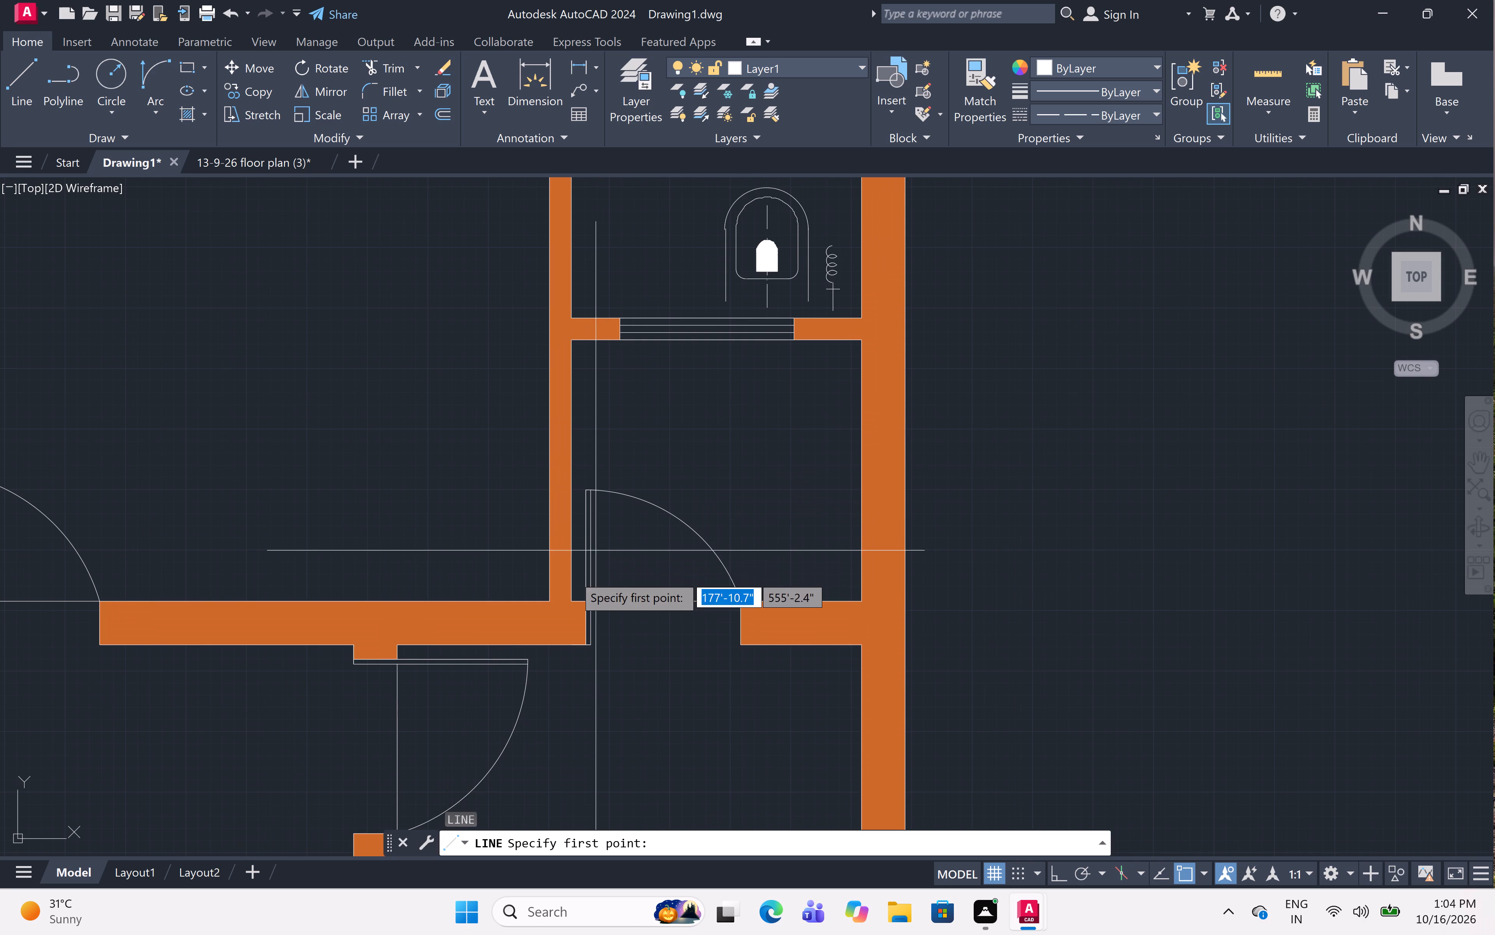
{"action": "left_click", "coordinate": [574, 596]}
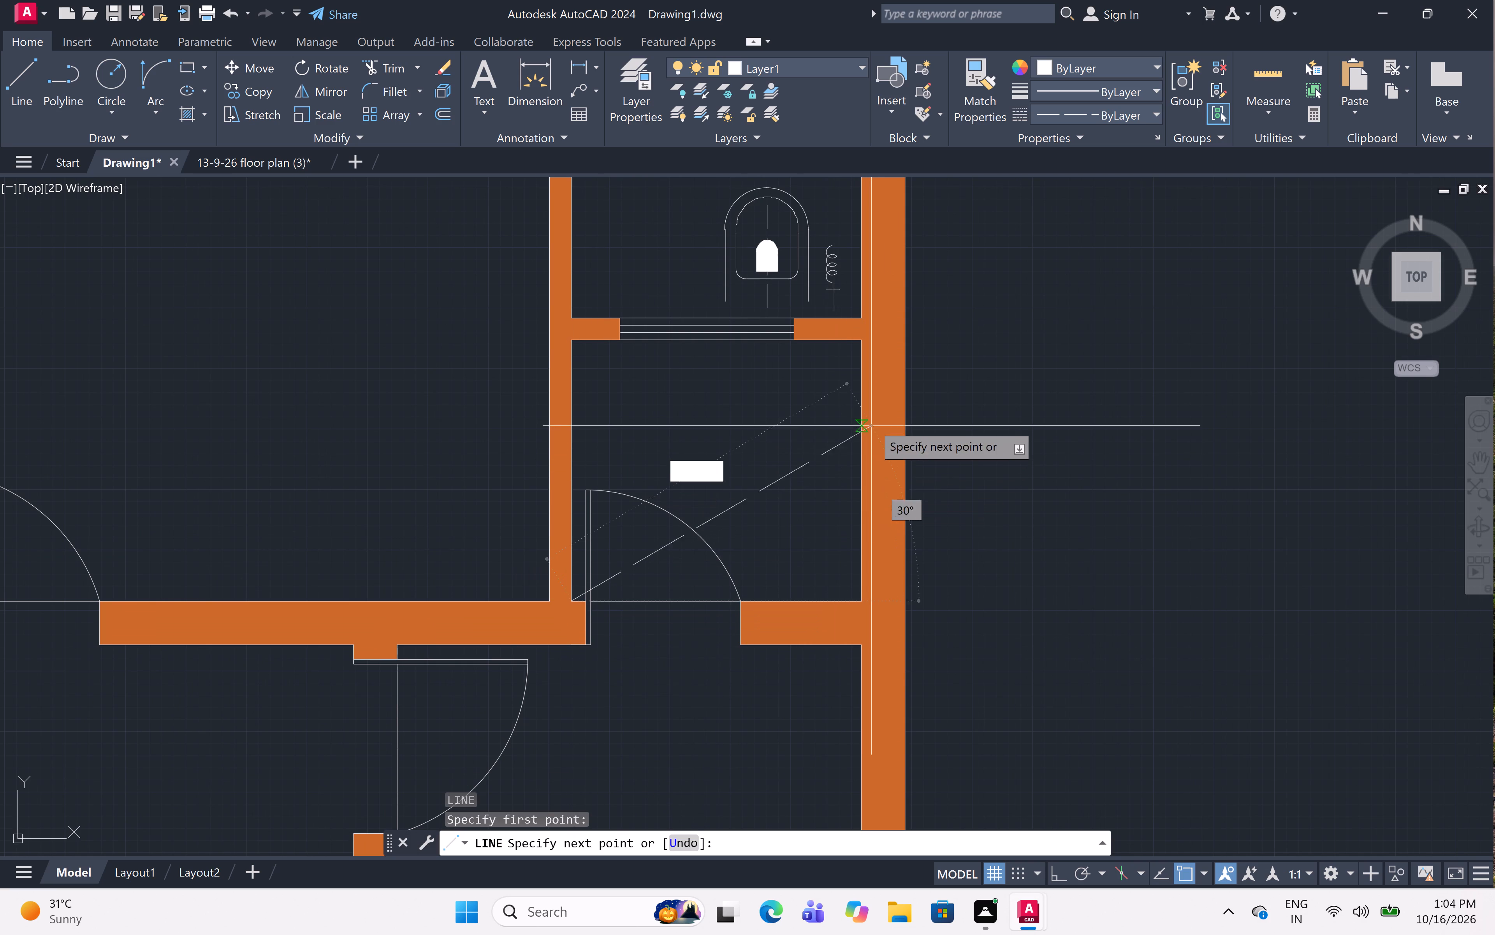
{"action": "left_click", "coordinate": [862, 343]}
{"action": "key", "text": "space"}
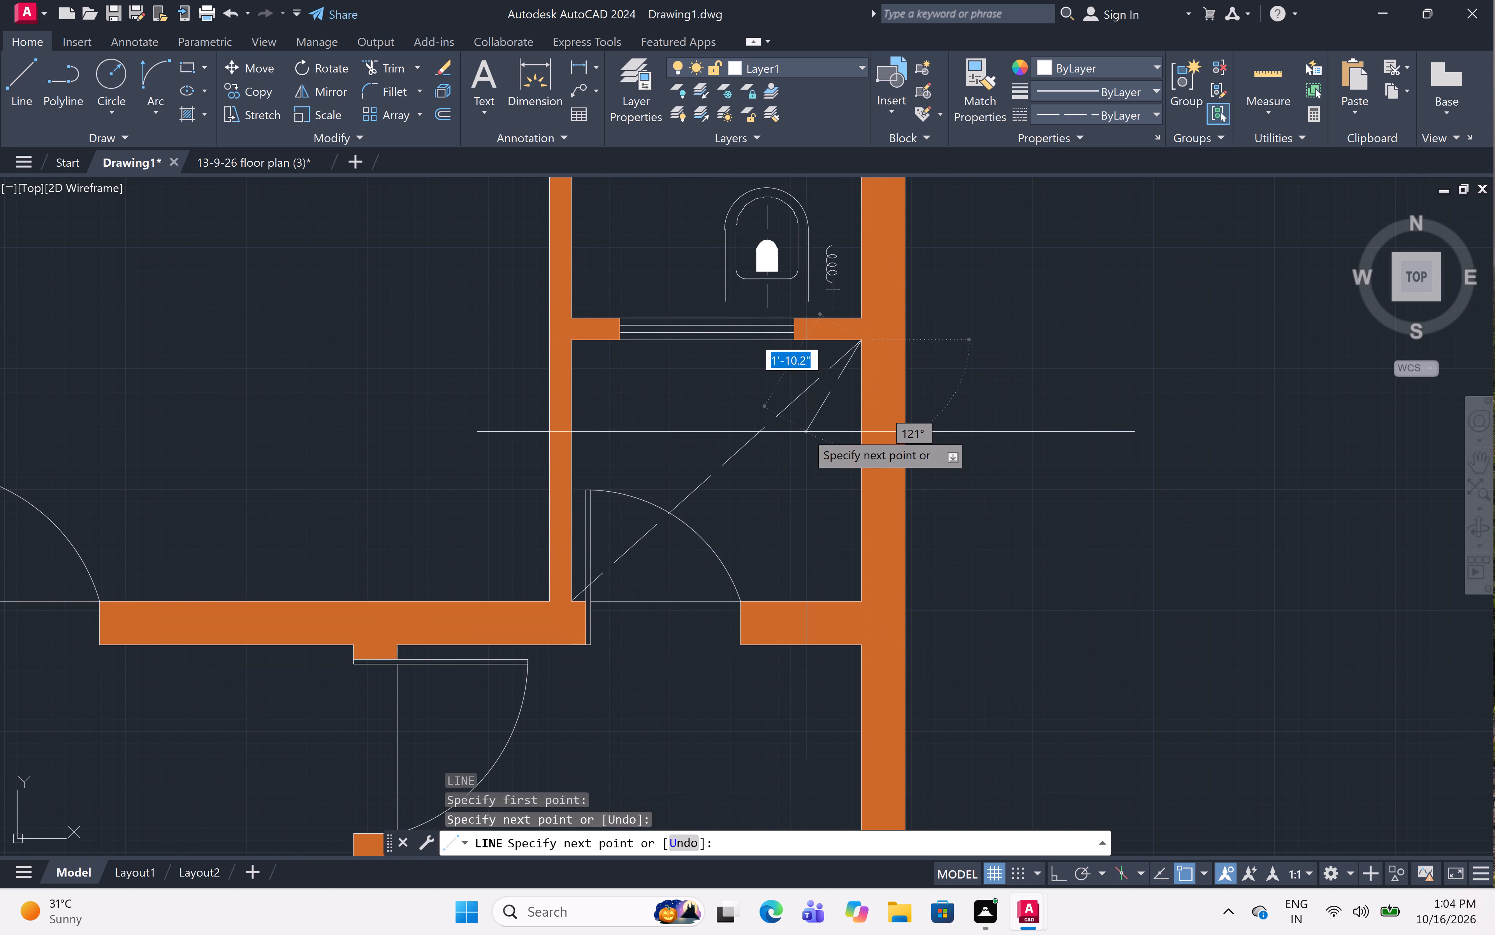
{"action": "key", "text": "space"}
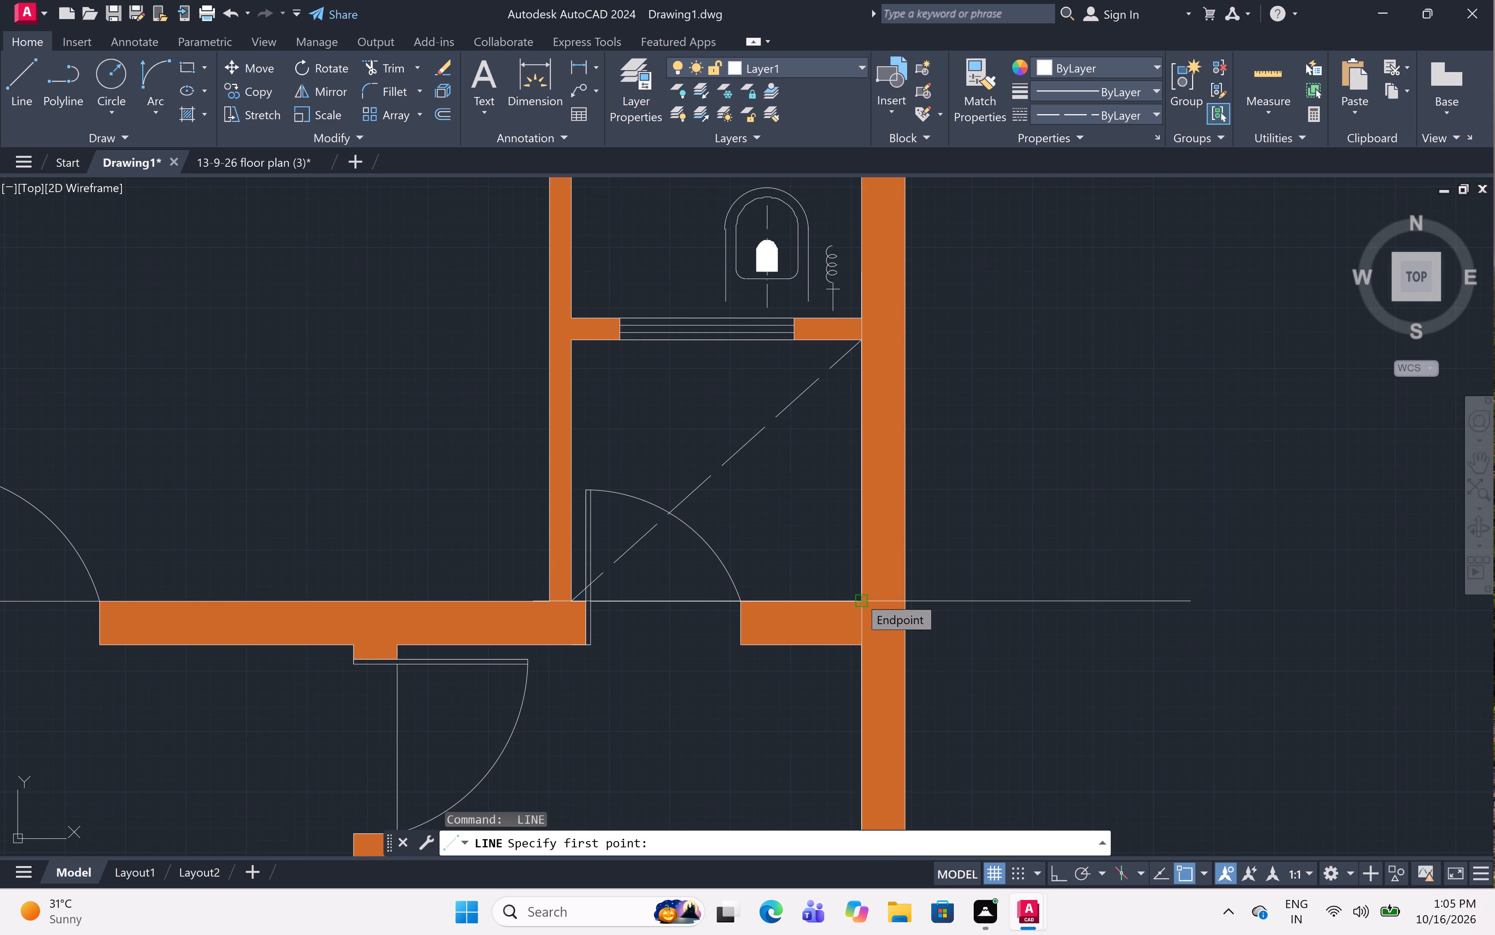
{"action": "left_click", "coordinate": [859, 598]}
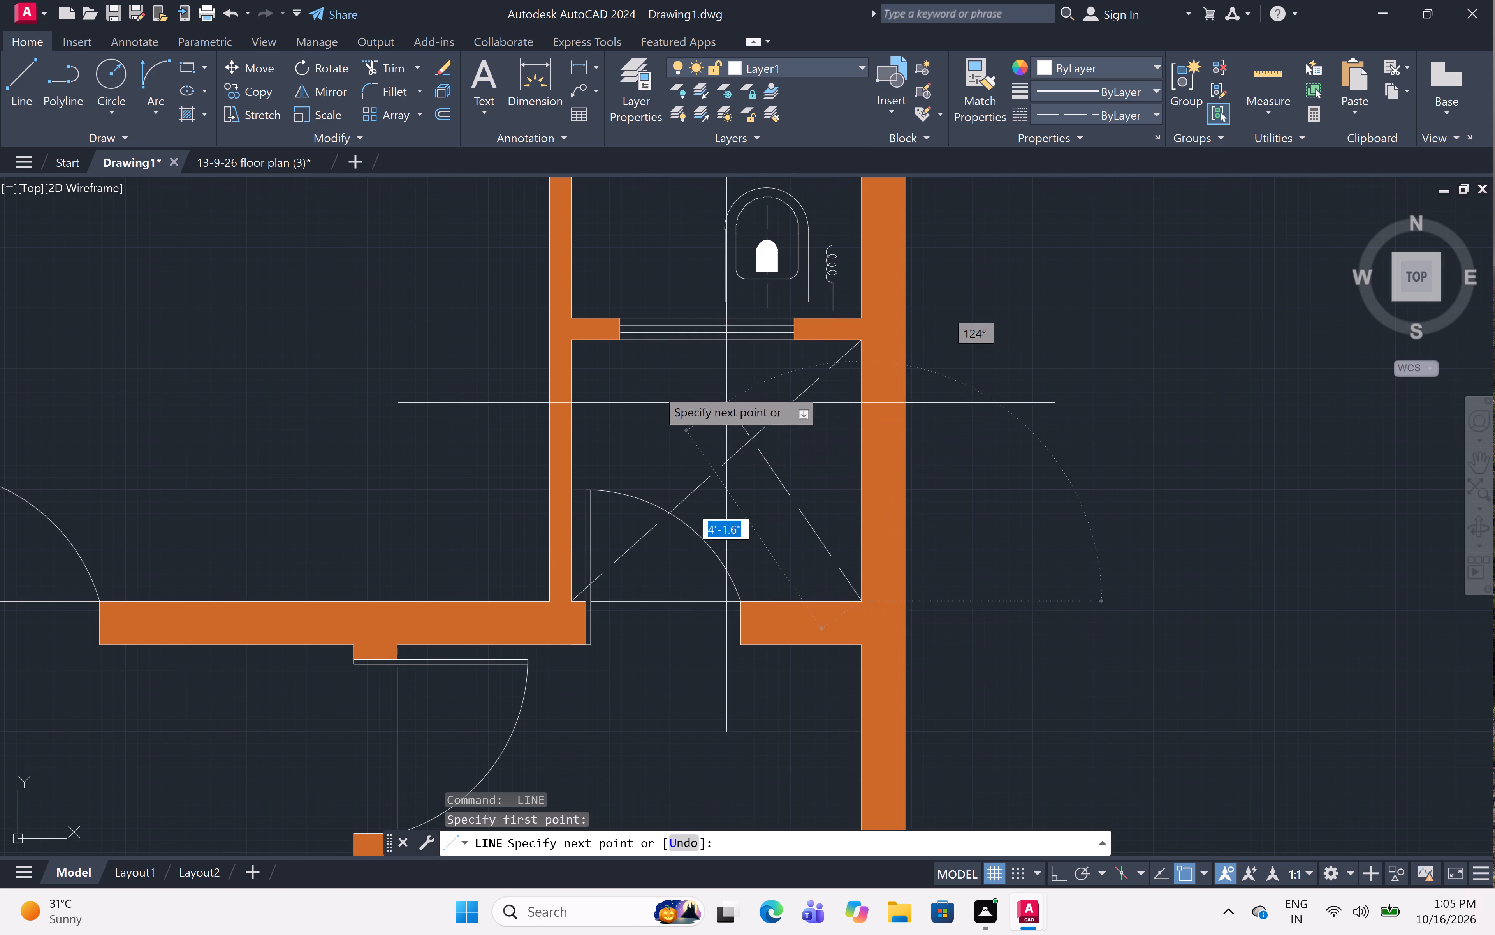
{"action": "left_click", "coordinate": [574, 340]}
{"action": "key", "text": "Escape"}
{"action": "scroll", "coordinate": [546, 393], "scroll_direction": "down", "scroll_amount": 5}
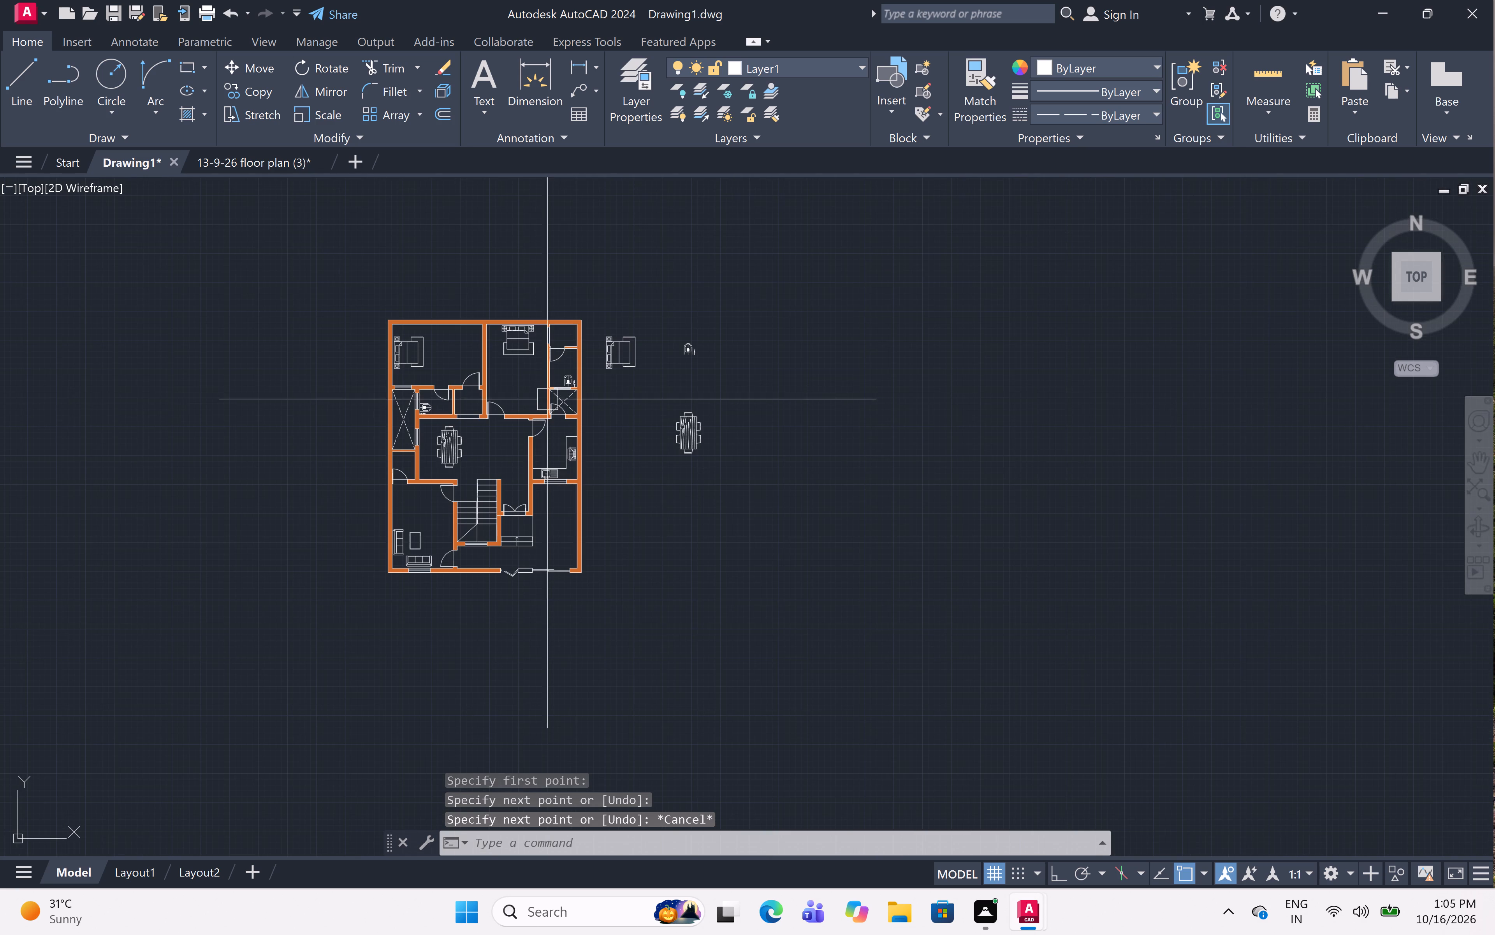
Delete the leftover bed, toilet and dining table originals outside the plan.
{"action": "middle_click_drag", "start_coordinate": [524, 384], "coordinate": [563, 475]}
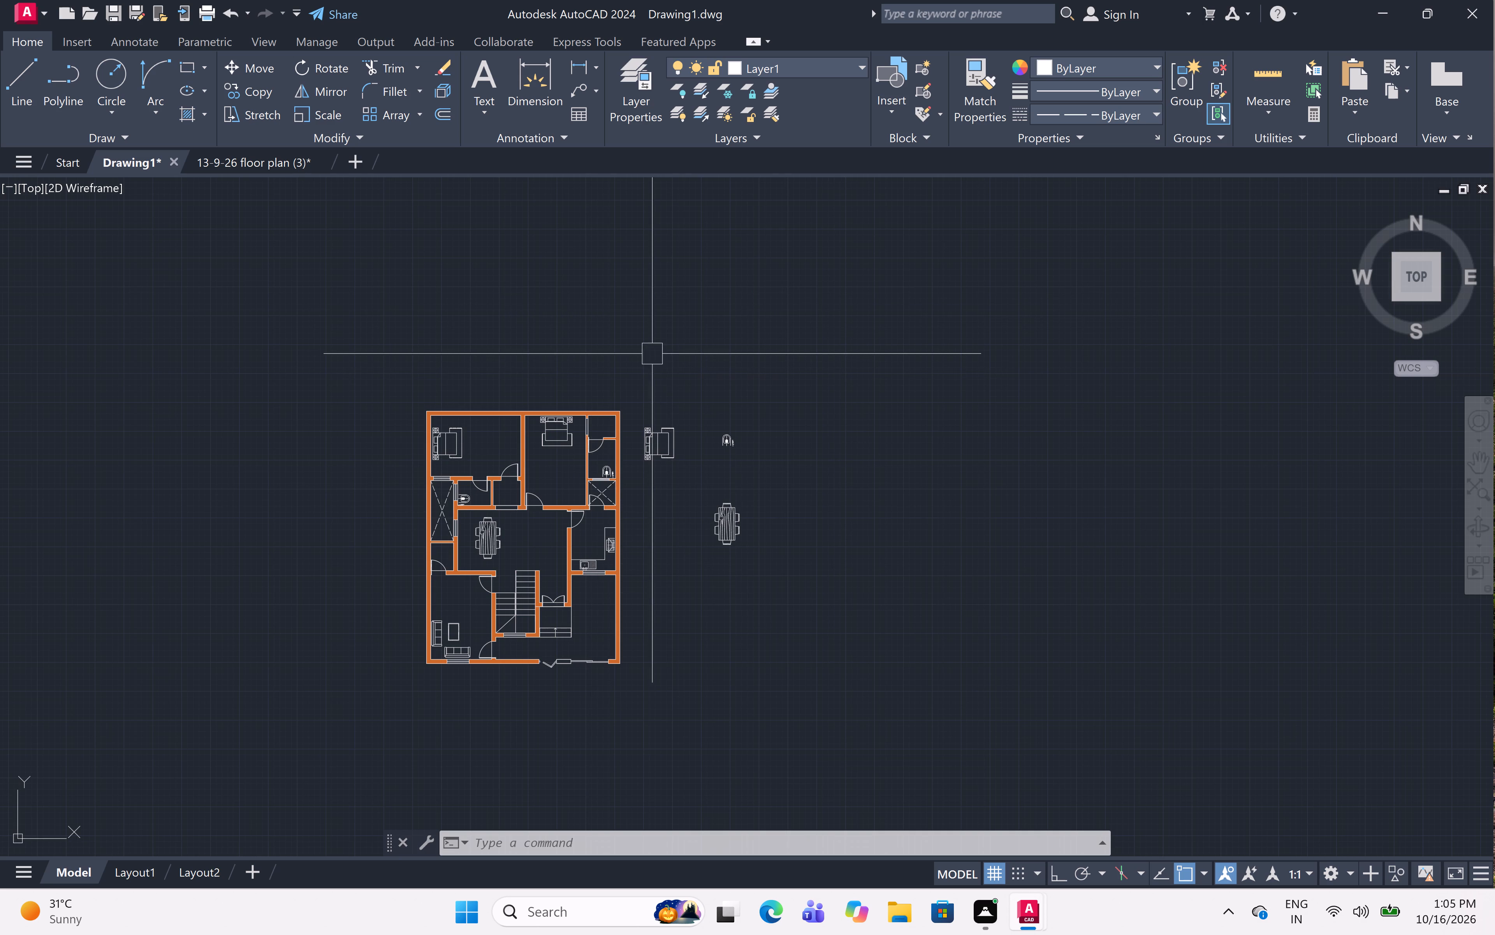
{"action": "left_click", "coordinate": [636, 347]}
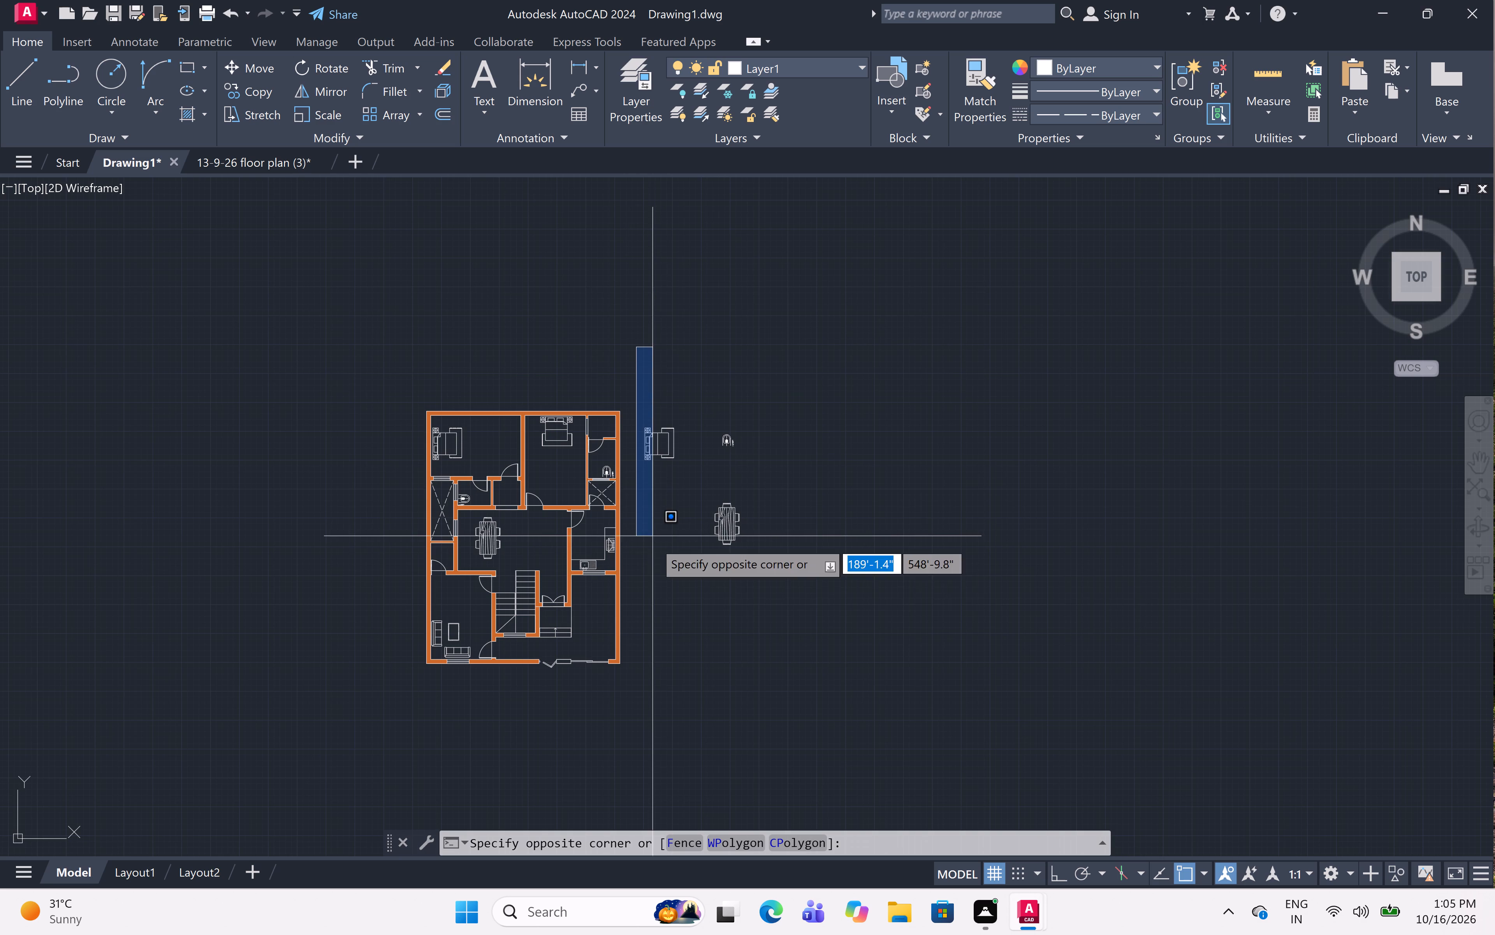
{"action": "left_click", "coordinate": [809, 617]}
{"action": "key", "text": "Delete"}
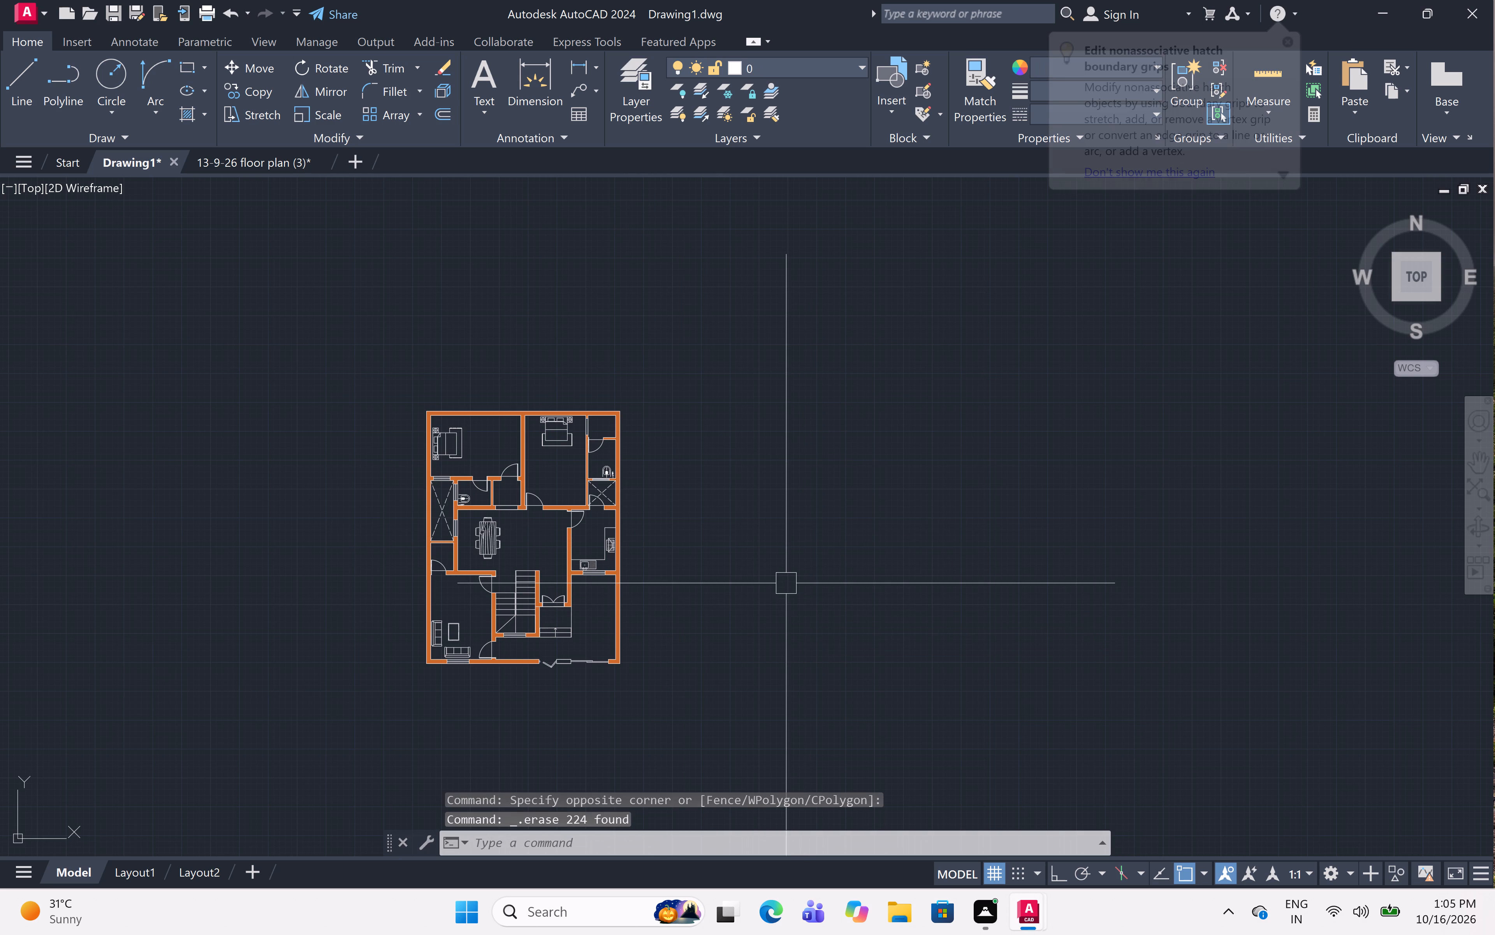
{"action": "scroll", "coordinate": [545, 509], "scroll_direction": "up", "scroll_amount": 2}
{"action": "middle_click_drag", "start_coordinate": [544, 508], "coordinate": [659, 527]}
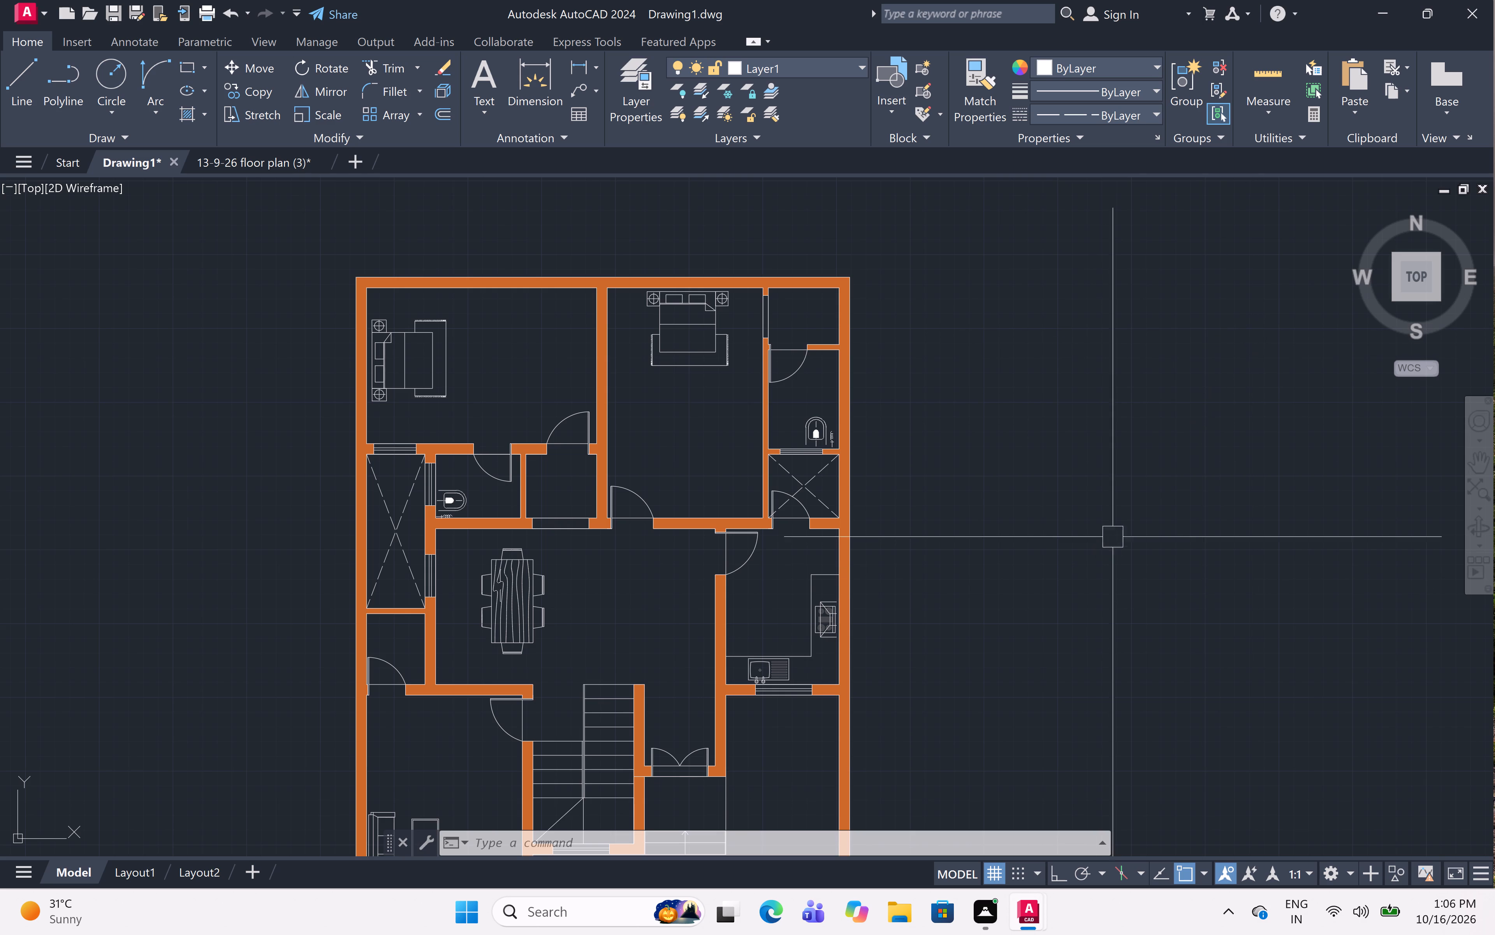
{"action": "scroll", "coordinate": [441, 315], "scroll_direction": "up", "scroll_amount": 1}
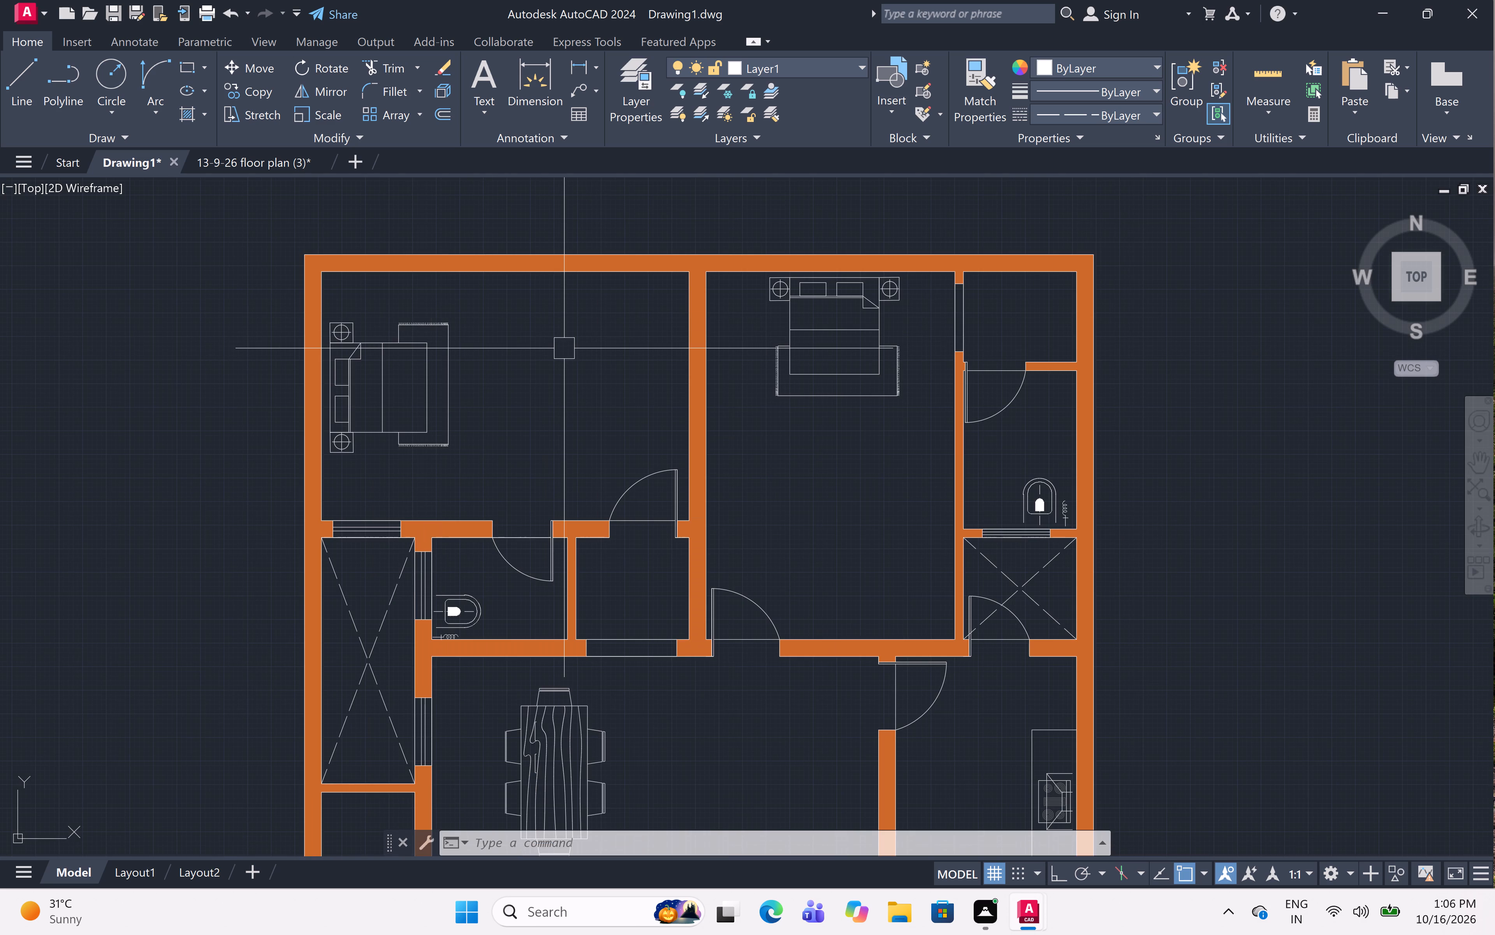
Set the default text height (TEXTSIZE) to 6".
{"action": "type", "text": "te"}
{"action": "key", "text": "x"}
{"action": "key", "text": "t"}
{"action": "key", "text": "s"}
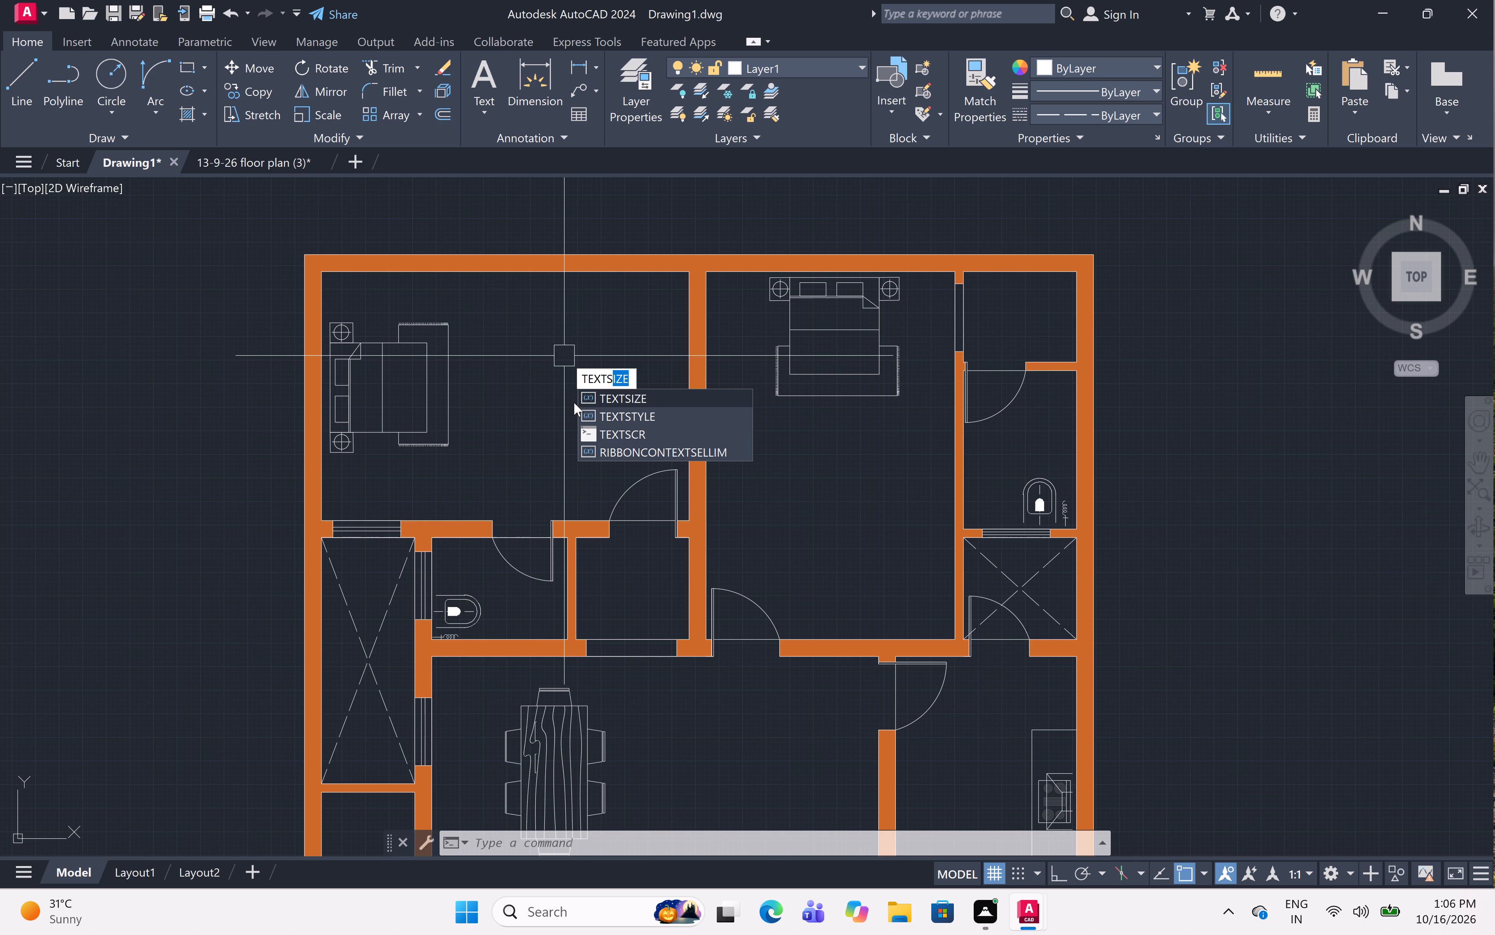
{"action": "key", "text": "space"}
{"action": "key", "text": "6"}
{"action": "type", "text": "\""}
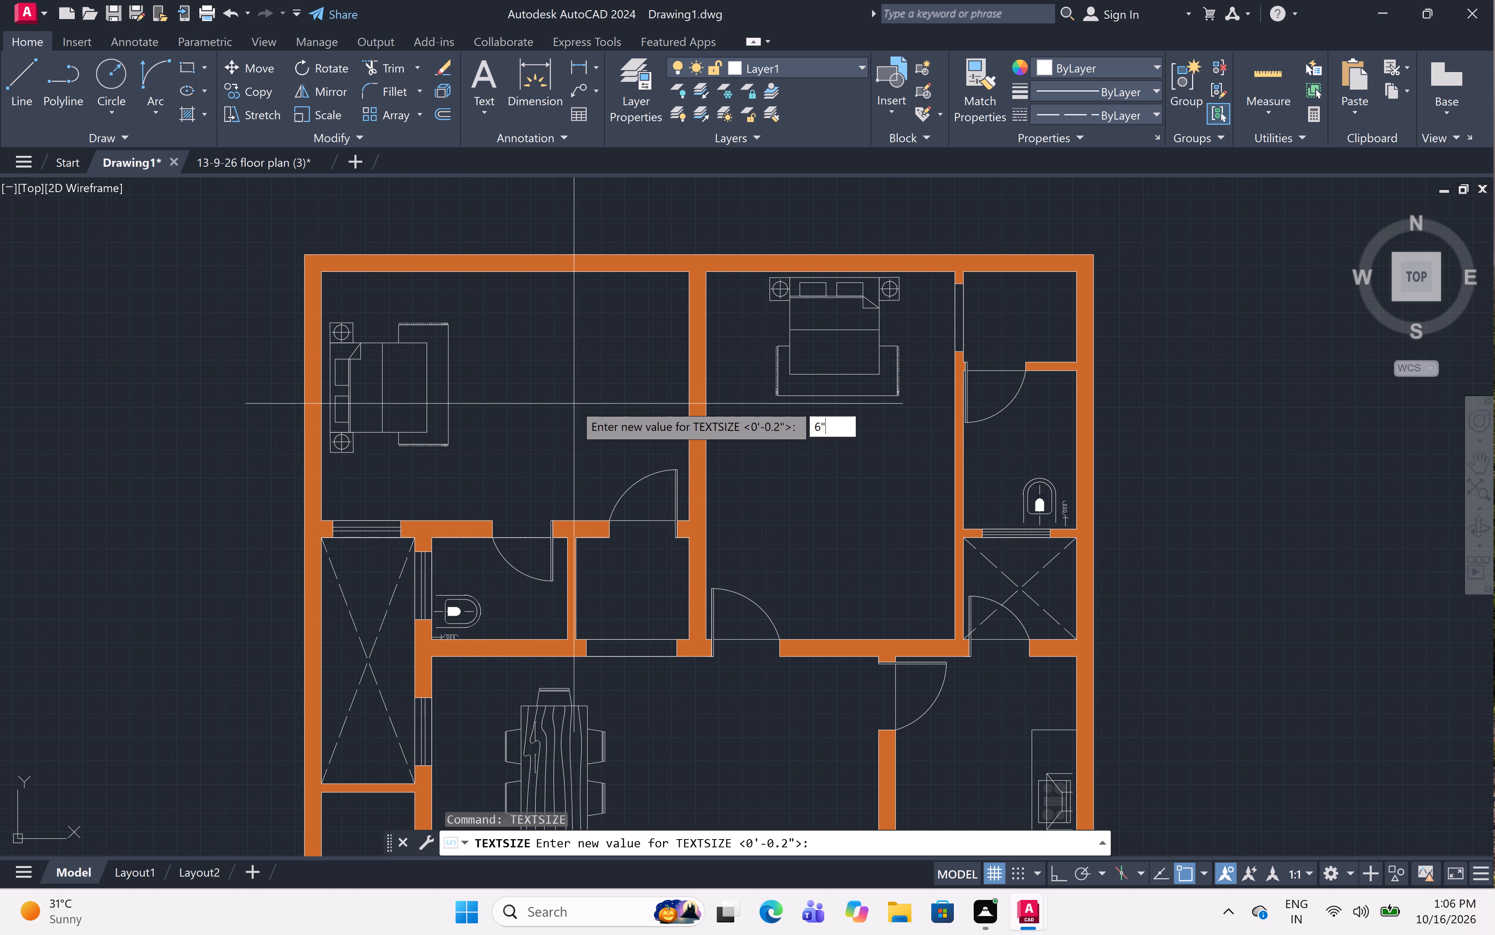
{"action": "key", "text": "space"}
Add multiline text reading "Bedroom" beside the bed in the upper-left bedroom, in a text box about 7'-1.8" corner to corner.
{"action": "type", "text": "mt"}
{"action": "key", "text": "space"}
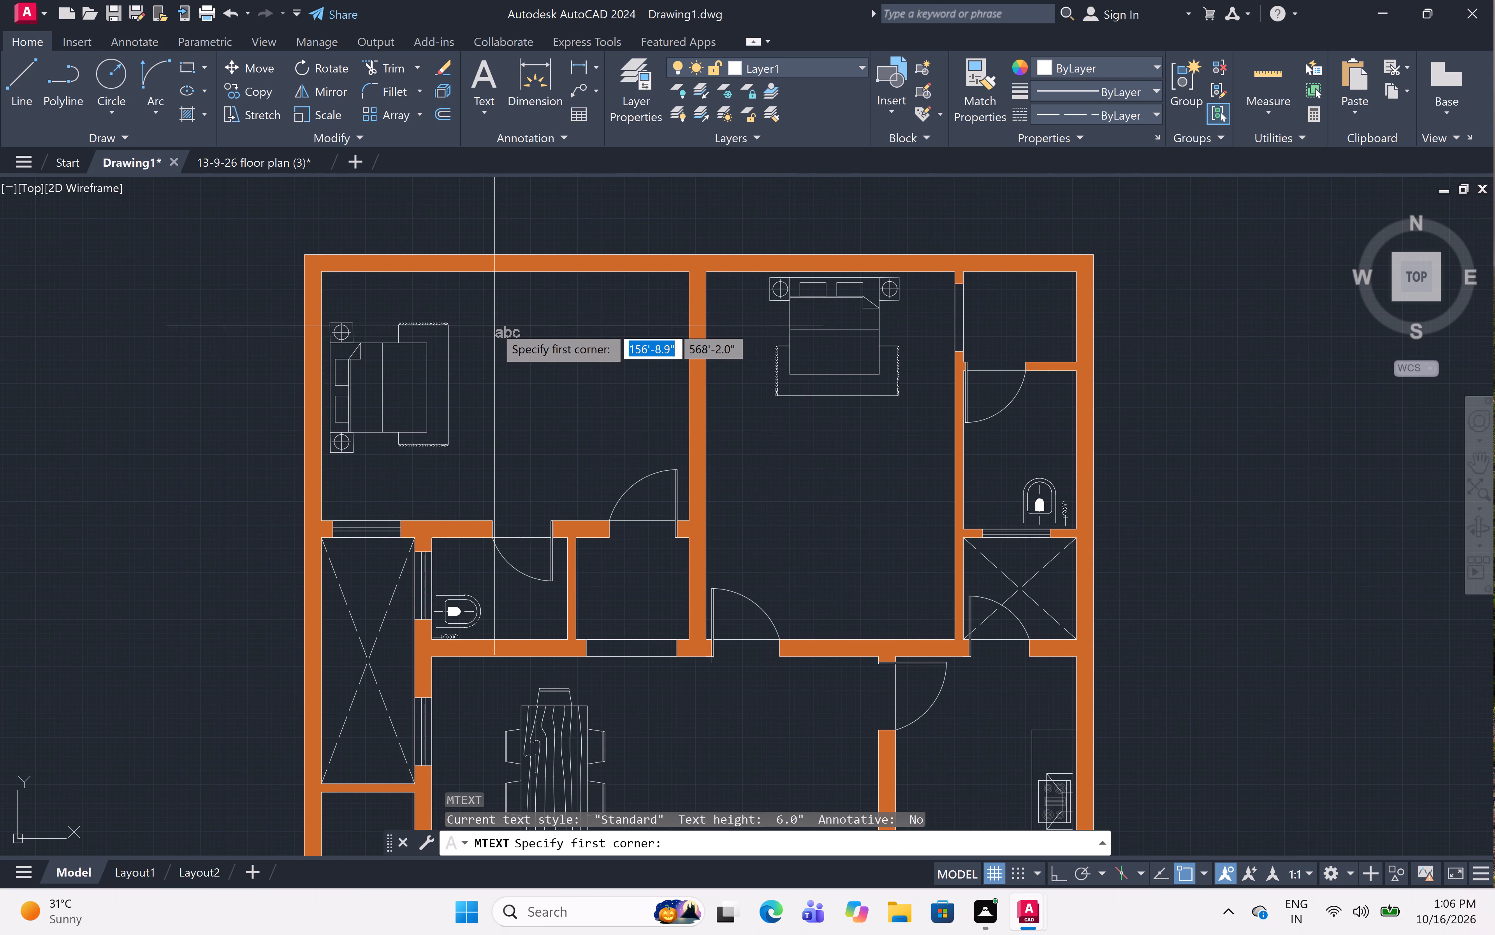
{"action": "scroll", "coordinate": [483, 352], "scroll_direction": "up", "scroll_amount": 1}
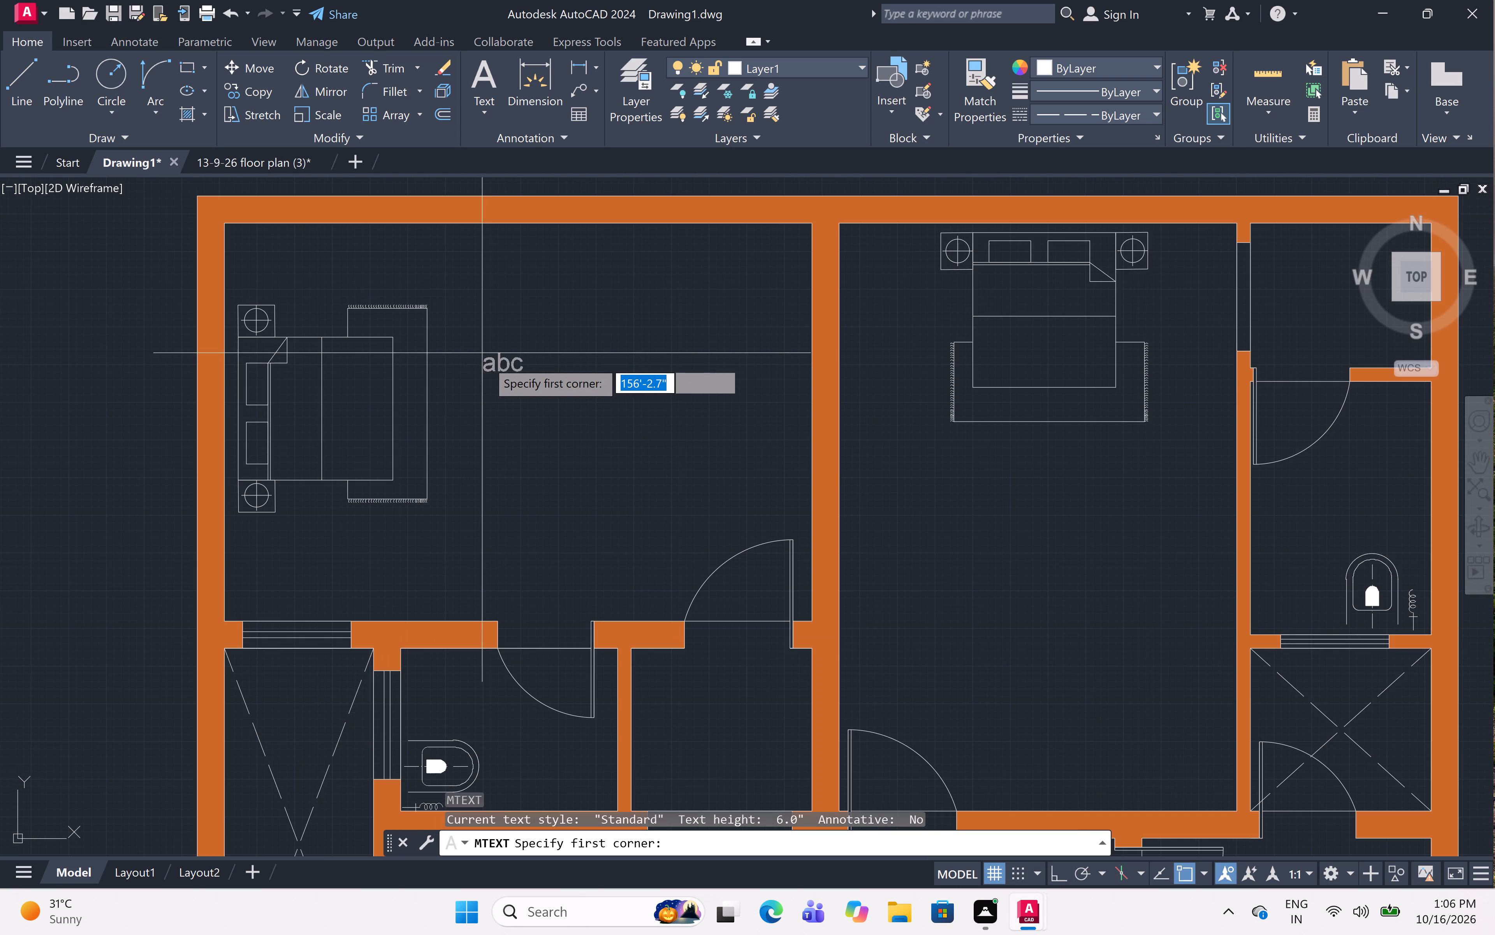
{"action": "left_click", "coordinate": [497, 357]}
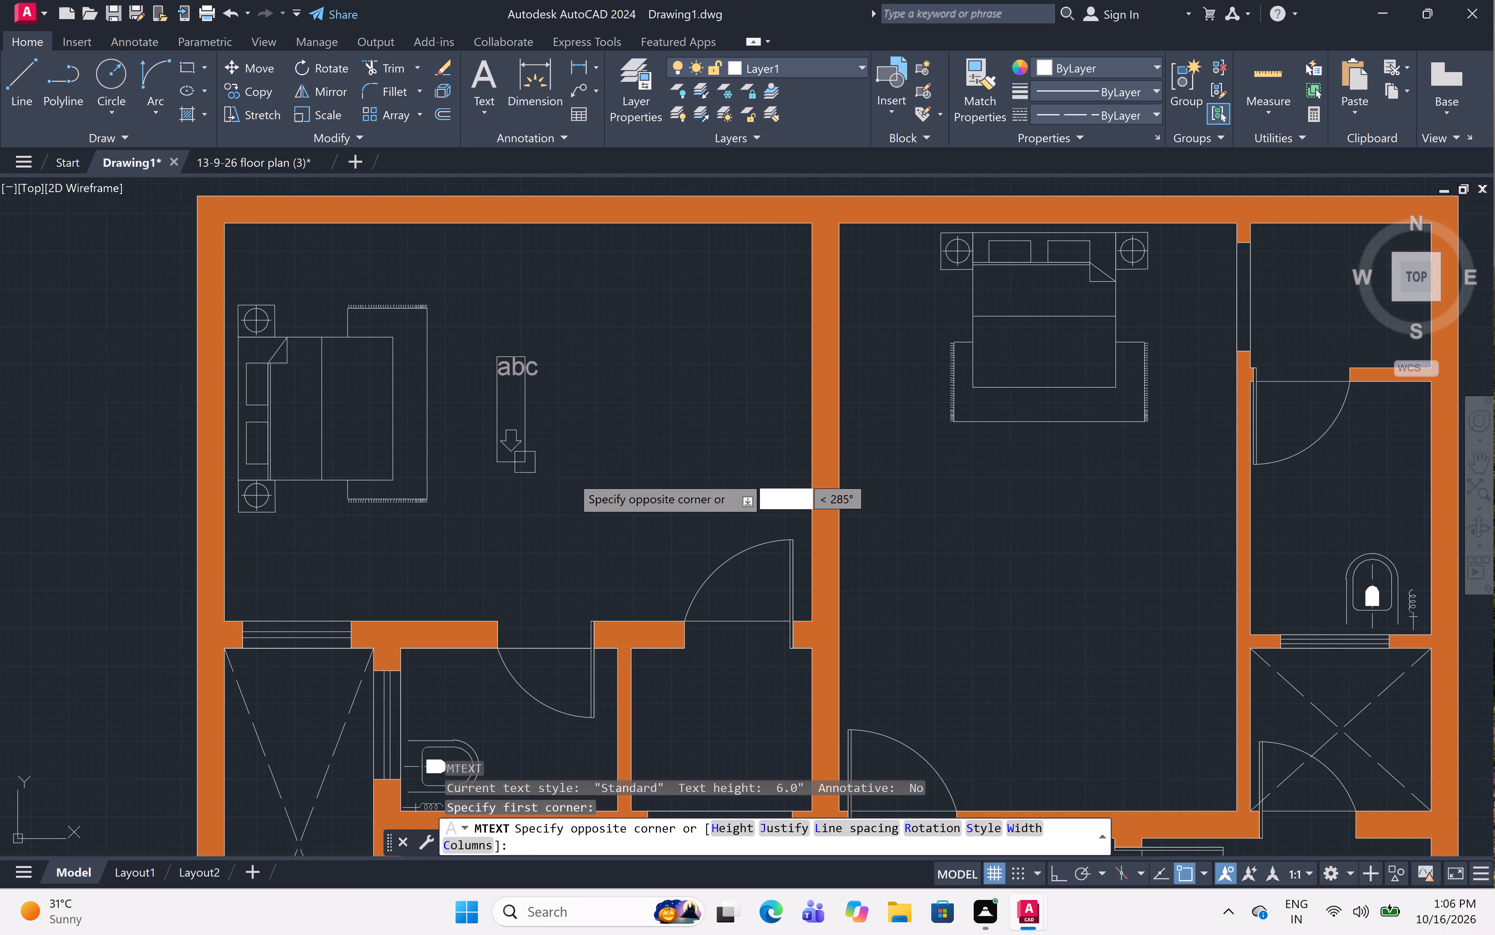
{"action": "left_click", "coordinate": [728, 472]}
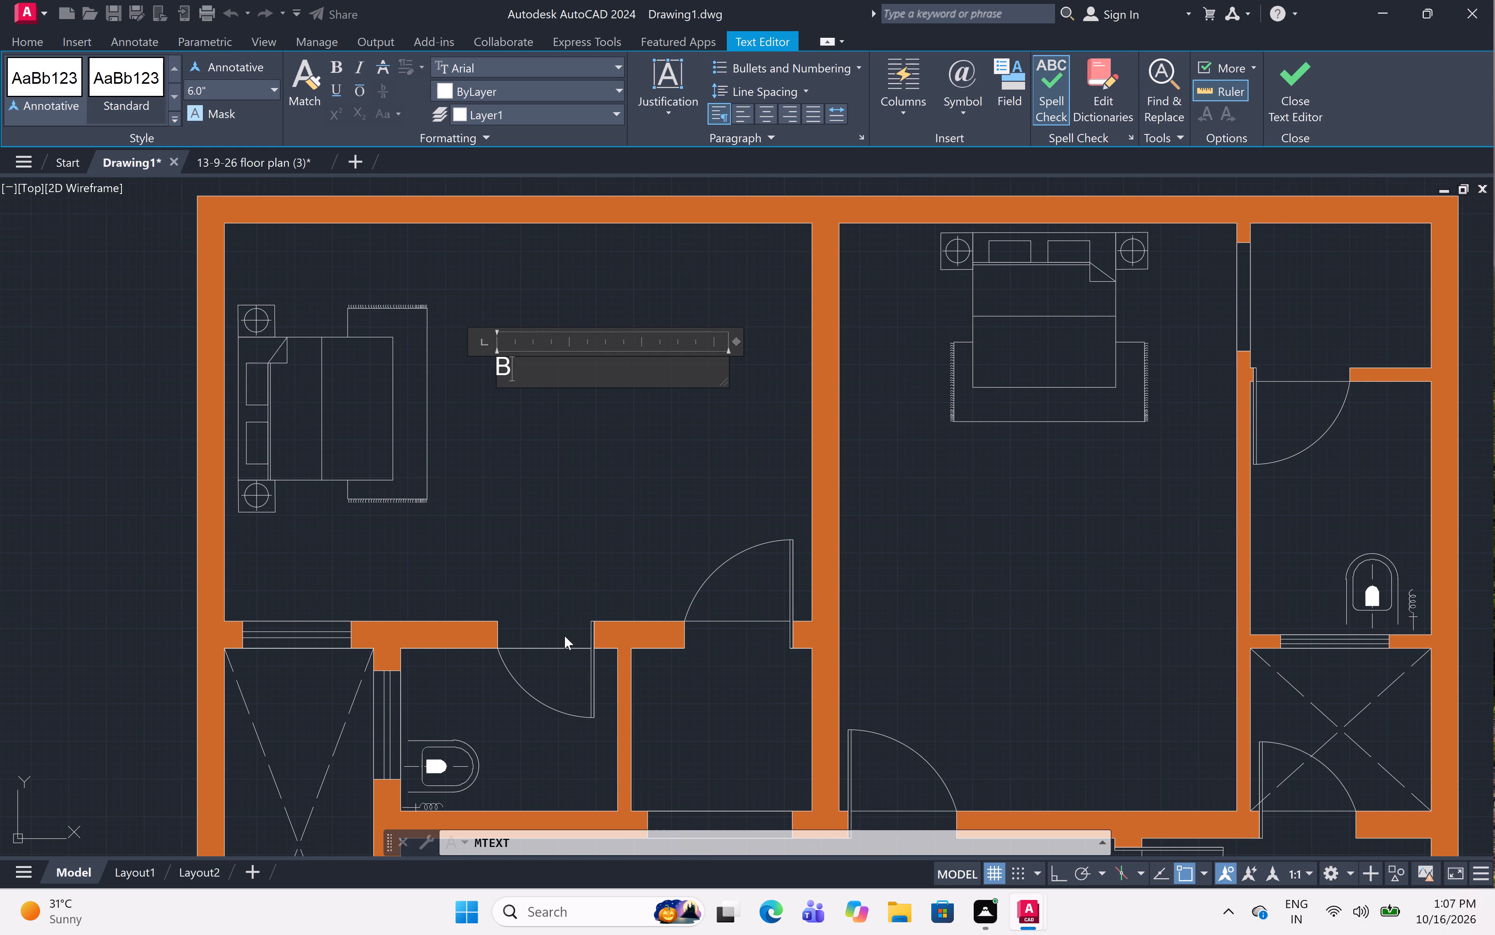
{"action": "type", "text": "es"}
{"action": "key", "text": "BackSpace"}
{"action": "type", "text": "d"}
{"action": "key", "text": "space"}
{"action": "key", "text": "BackSpace"}
{"action": "type", "text": "room"}
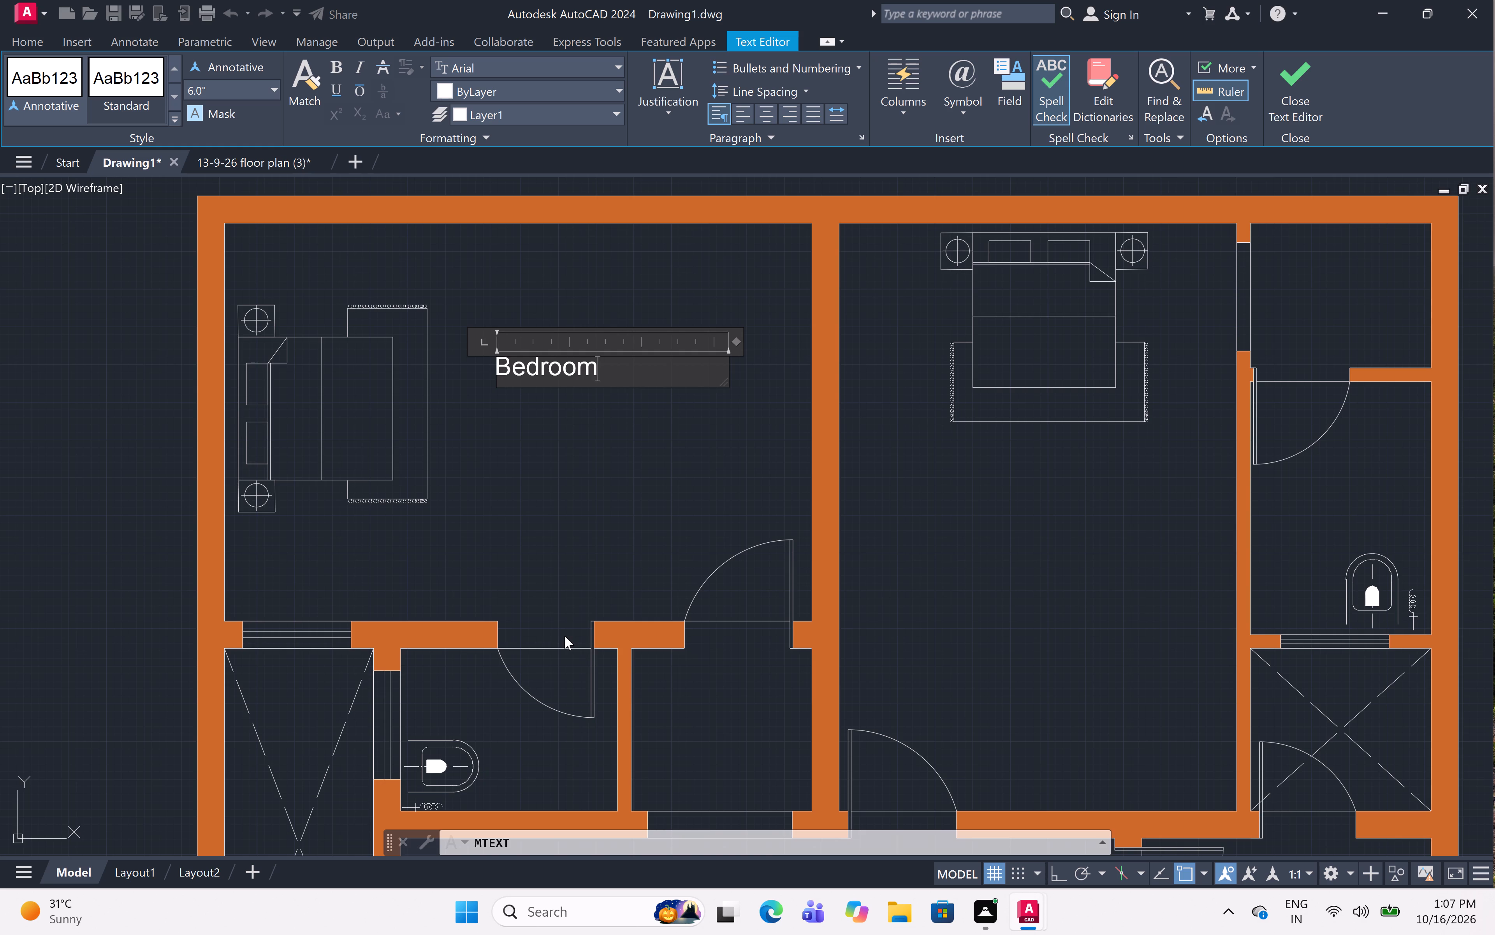
Add the room size as a second line under "Bedroom", starting with 16'3"x11.
{"action": "key", "text": "Return"}
{"action": "key", "text": "1"}
{"action": "type", "text": "6'"}
{"action": "type", "text": "3\""}
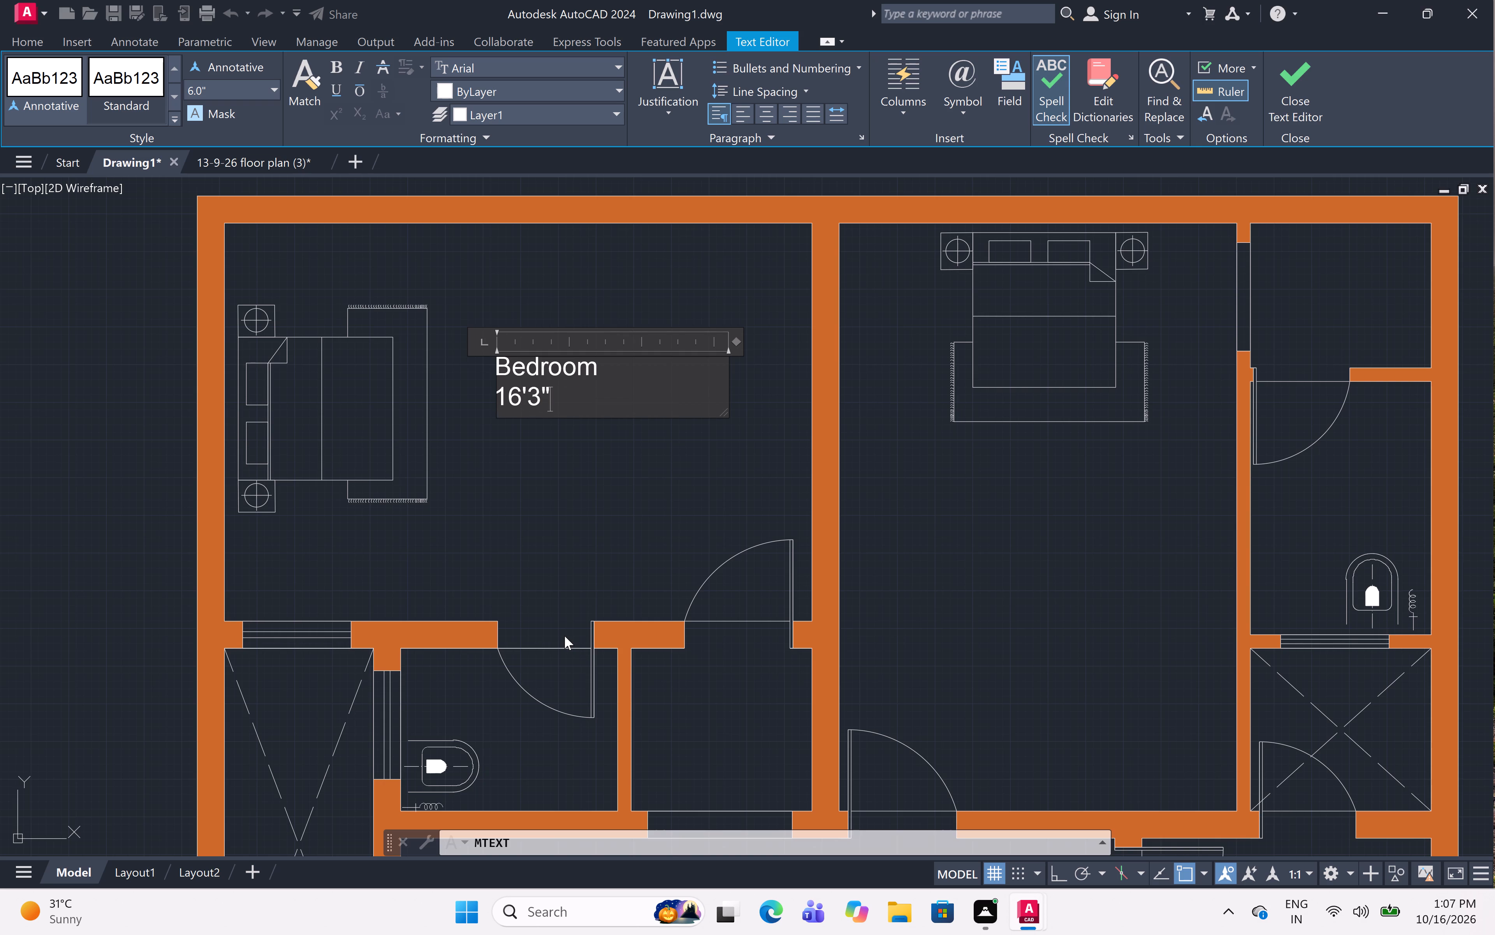
{"action": "type", "text": "x11"}
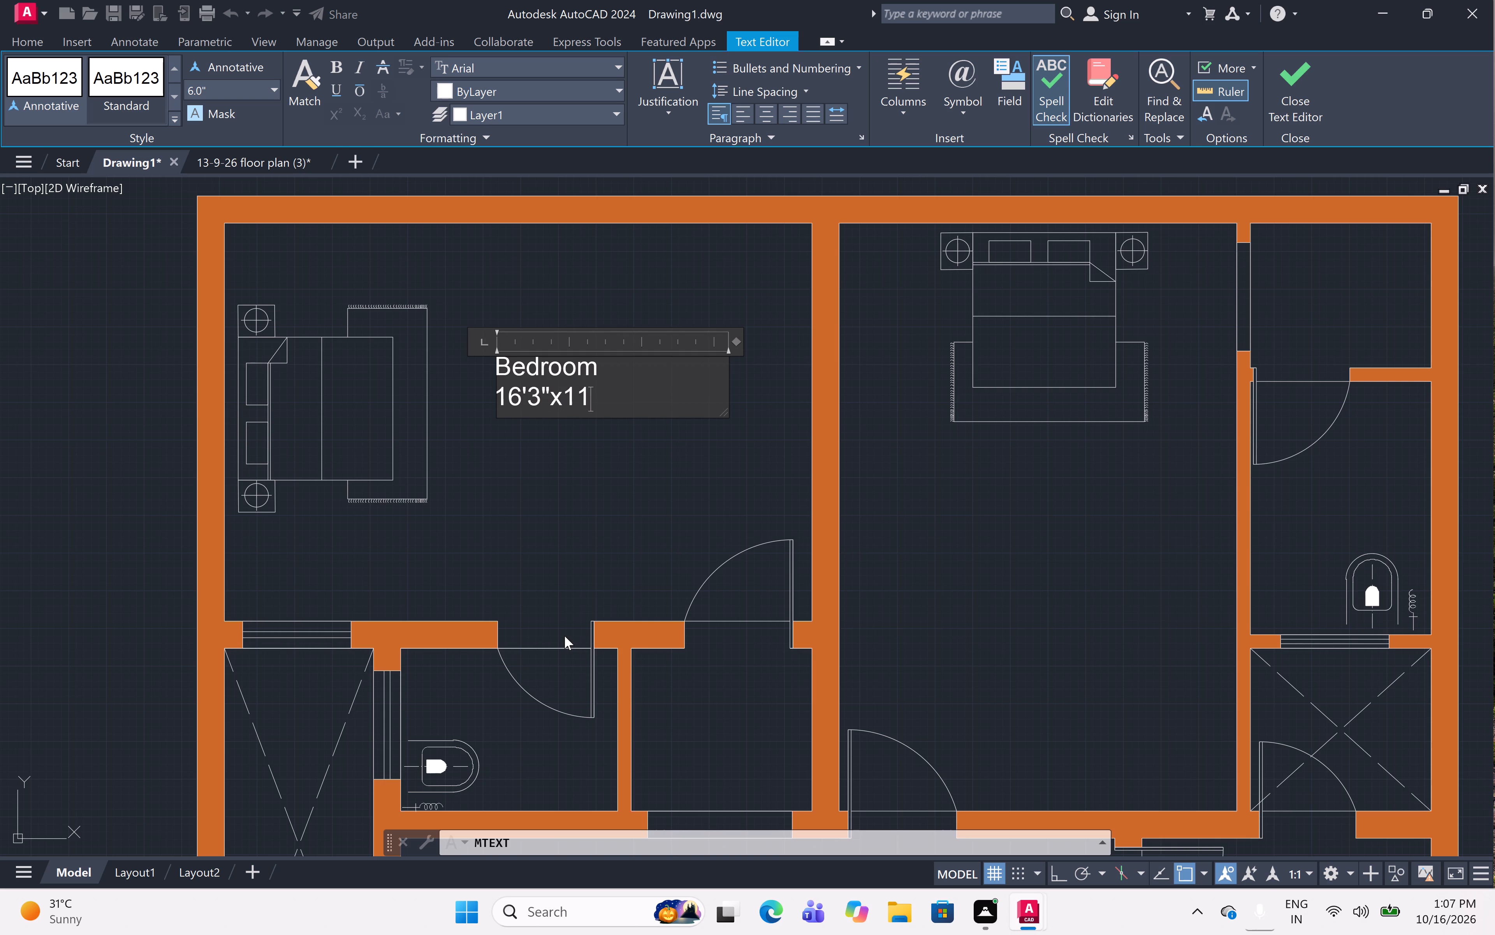
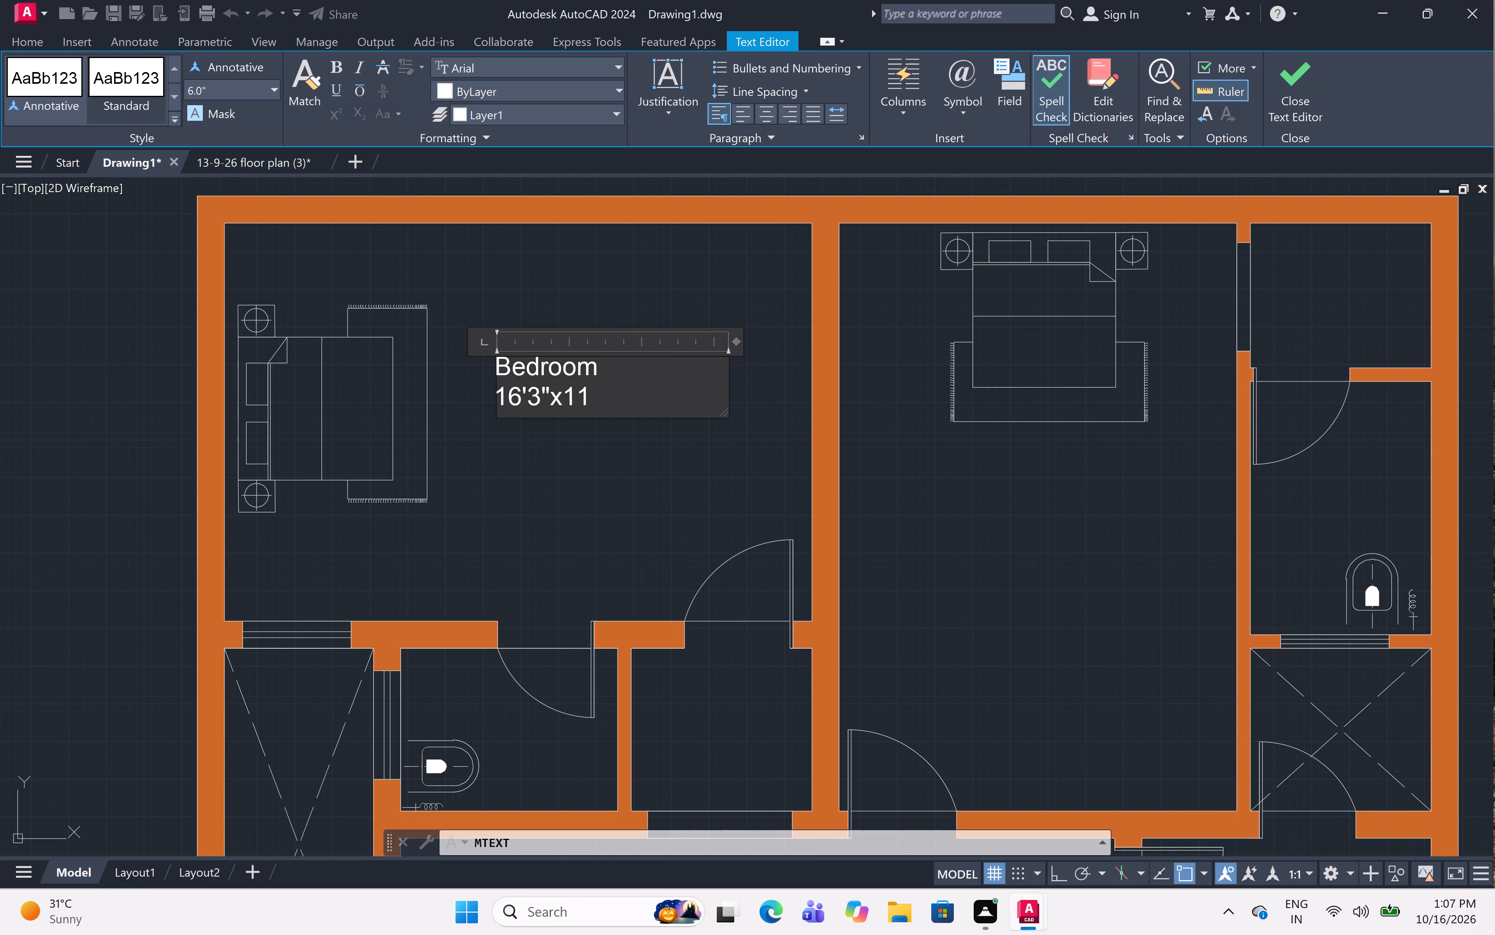
Complete the upper-left bedroom's size line as 16'3"x11'0" and indent "Bedroom" by one space to centre it above.
{"action": "type", "text": "'0\""}
{"action": "left_click", "coordinate": [499, 367]}
{"action": "key", "text": "space"}
{"action": "left_click", "coordinate": [578, 441]}
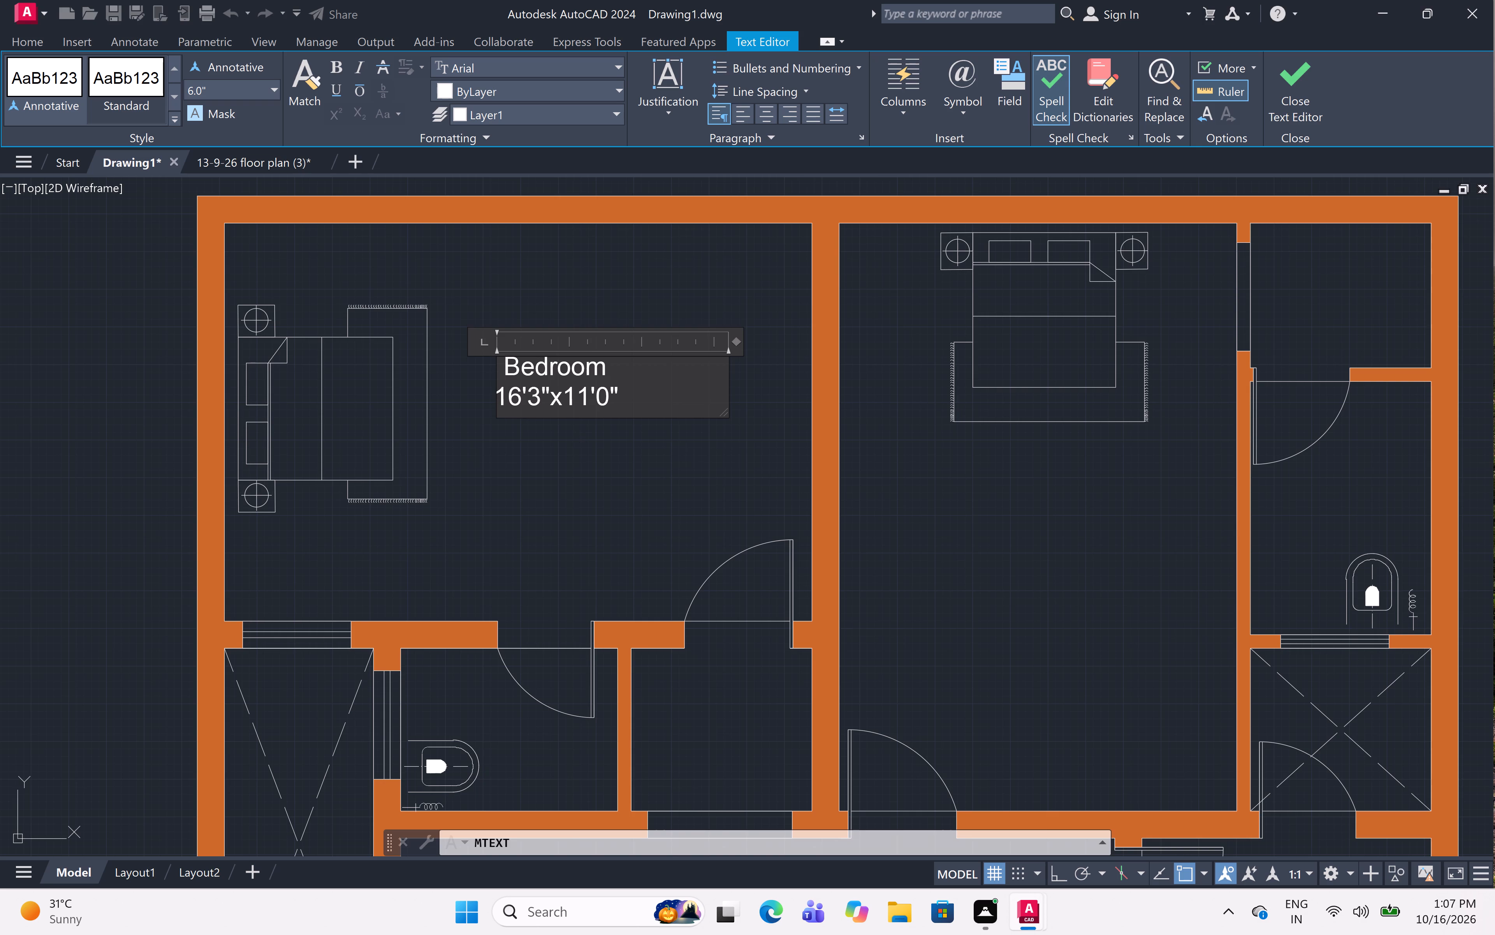
Add multiline text reading "Bedroom" below the bed in the upper-middle bedroom.
{"action": "scroll", "coordinate": [580, 436], "scroll_direction": "down", "scroll_amount": 5}
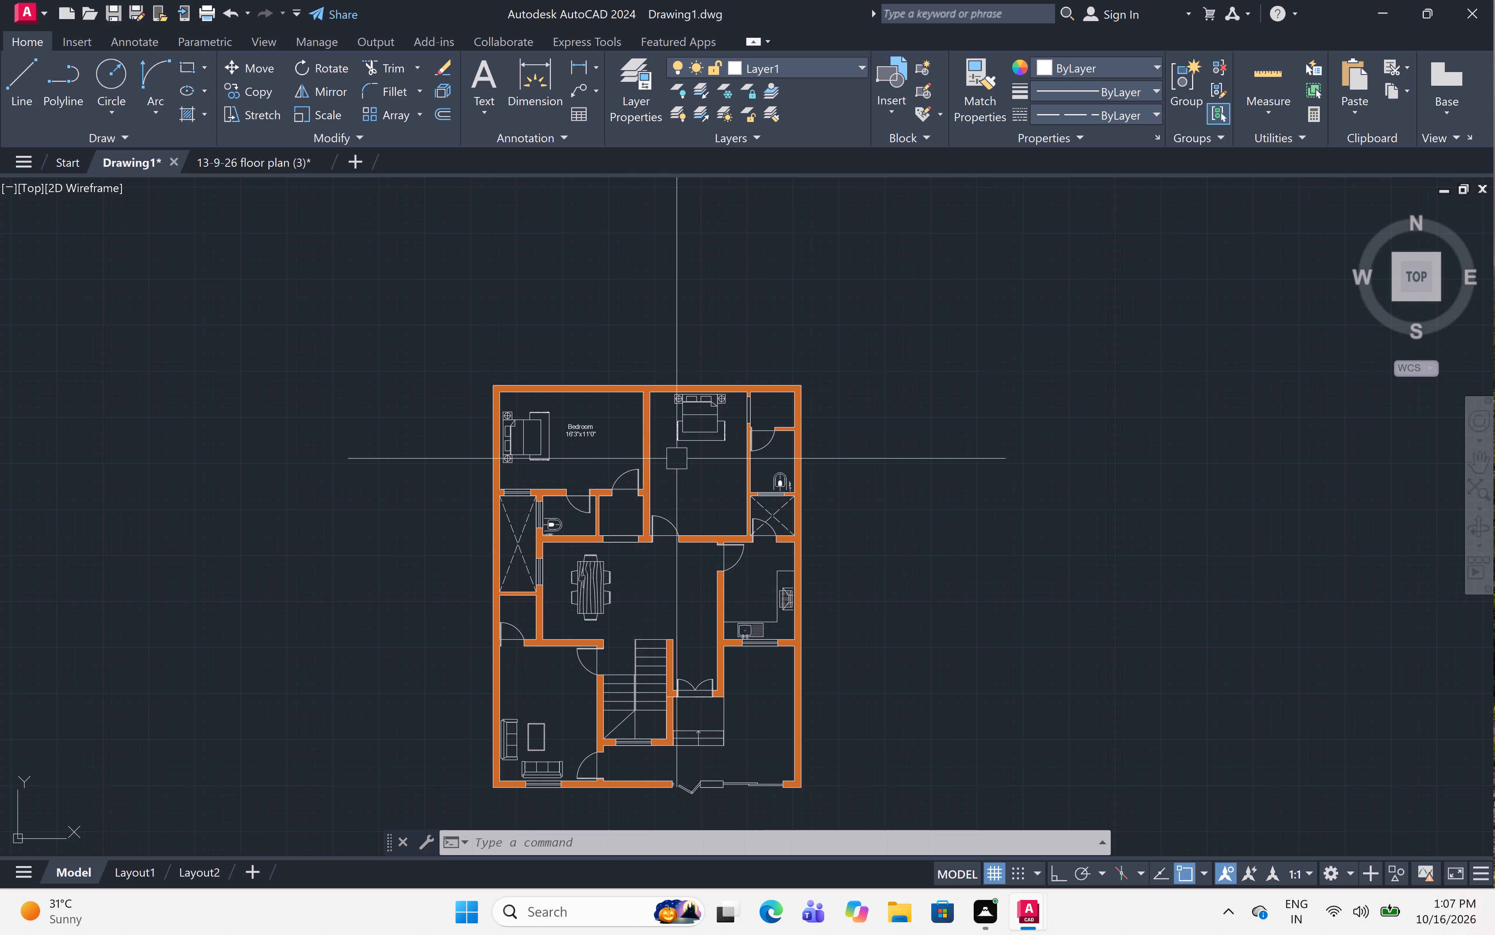
{"action": "scroll", "coordinate": [687, 489], "scroll_direction": "up", "scroll_amount": 2}
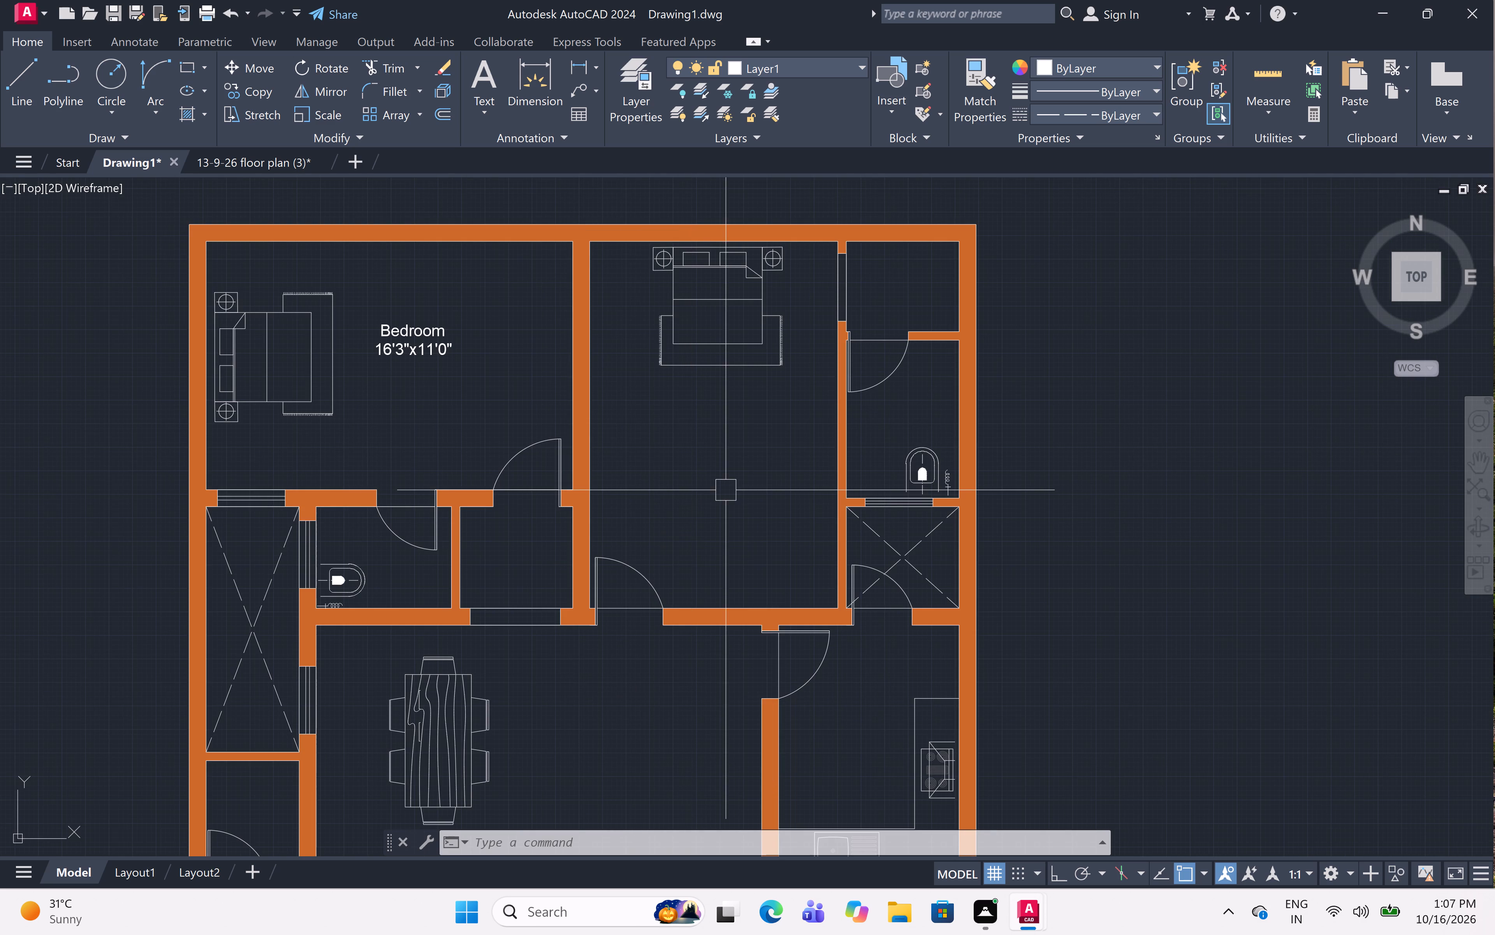
{"action": "middle_click_drag", "start_coordinate": [765, 496], "coordinate": [661, 475]}
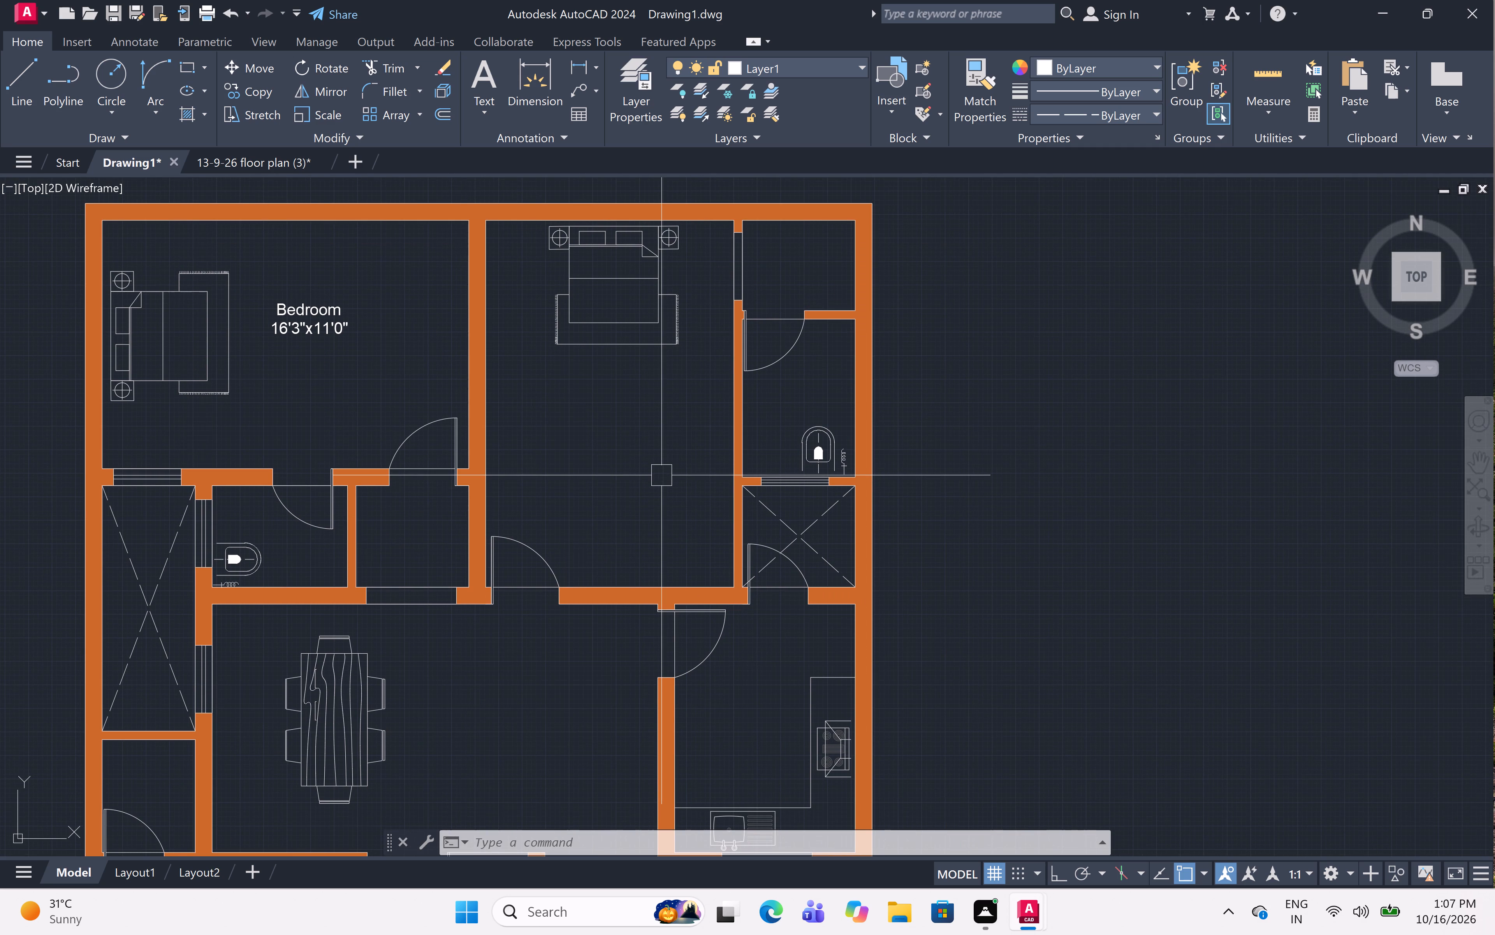
{"action": "type", "text": "mt"}
{"action": "key", "text": "space"}
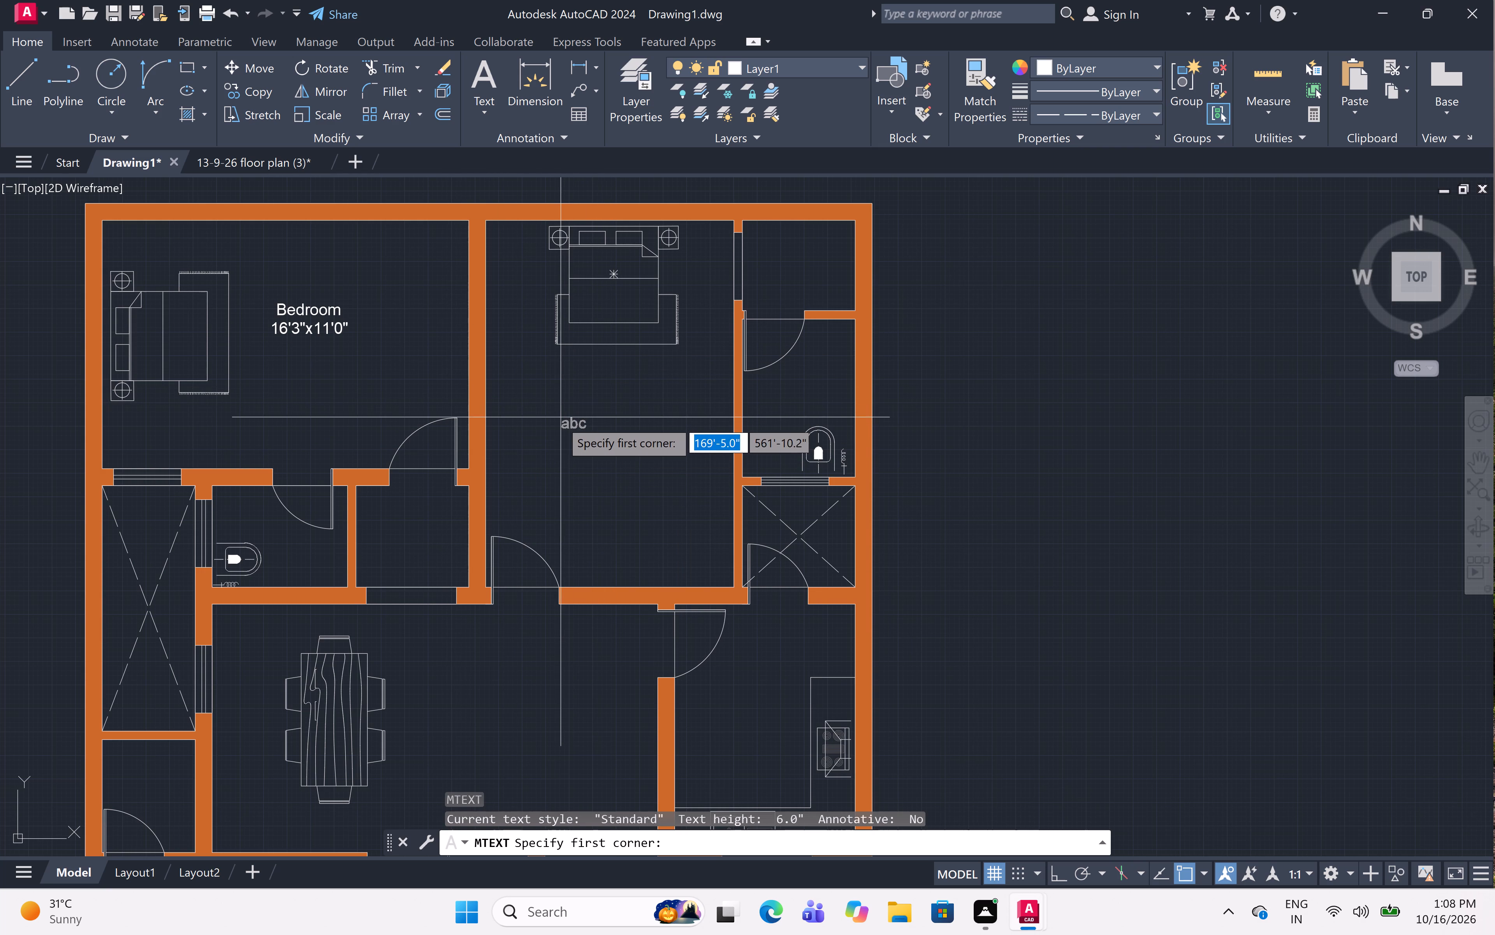
{"action": "left_click", "coordinate": [561, 420]}
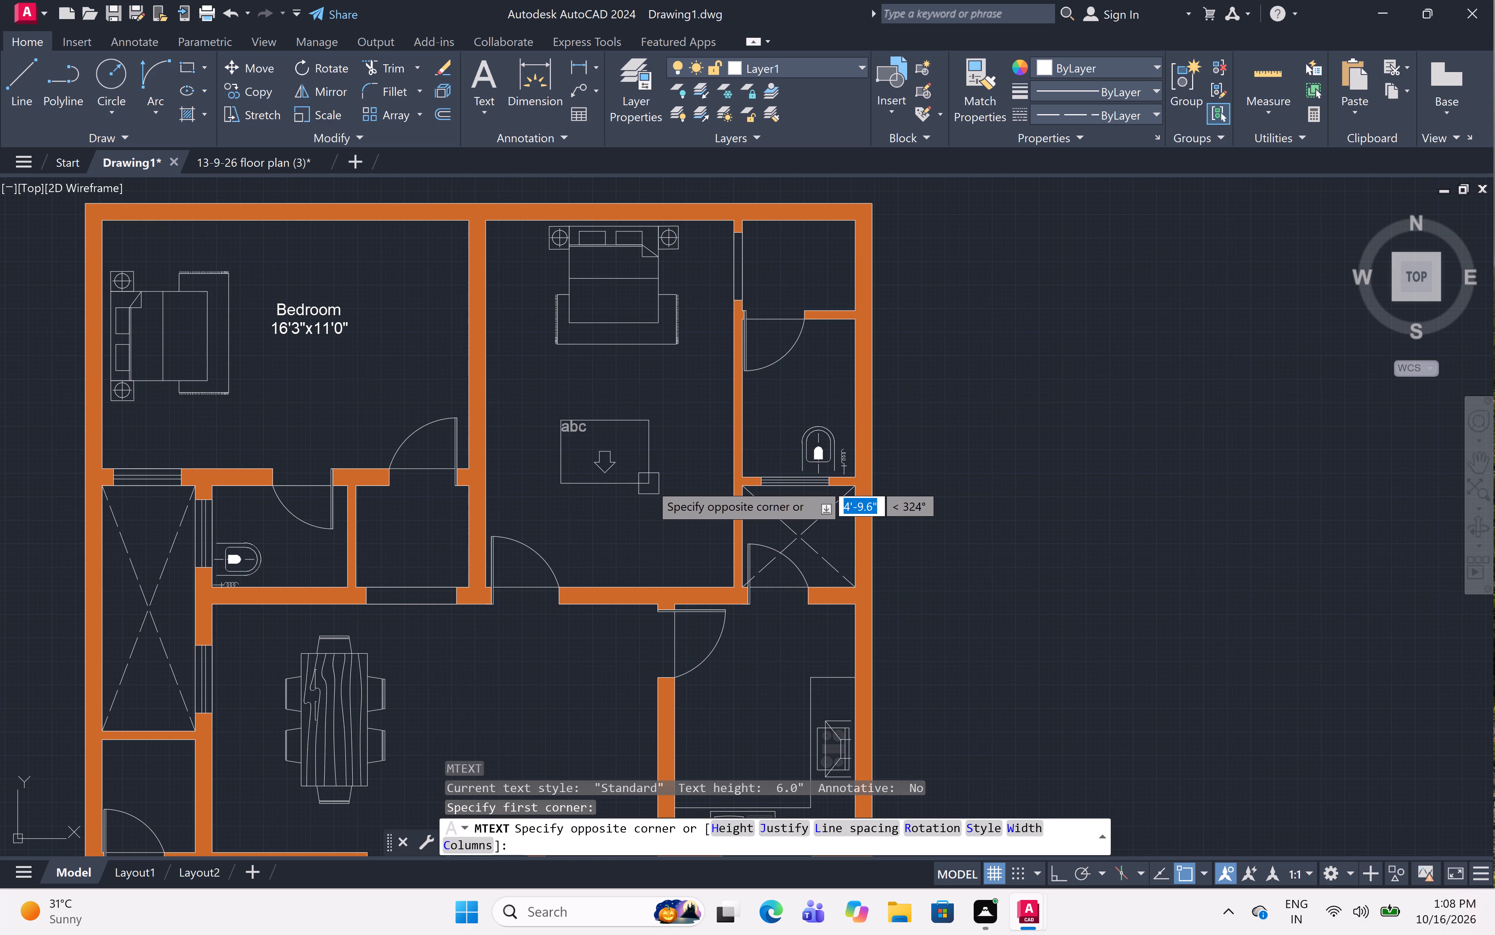
{"action": "left_click", "coordinate": [674, 478]}
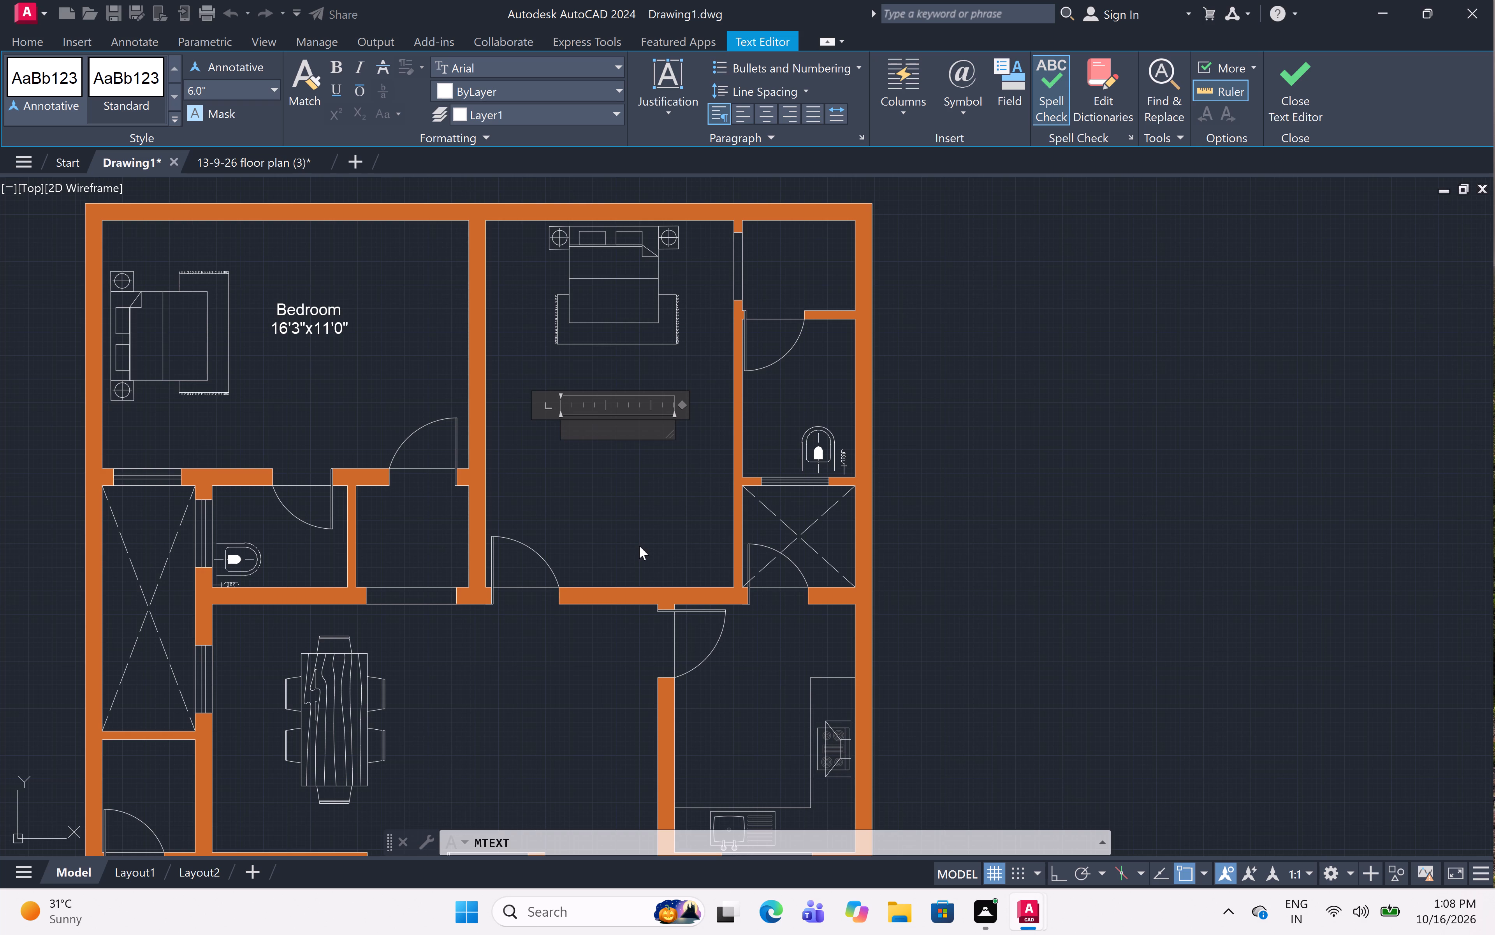
{"action": "key", "text": "shift+b"}
{"action": "key", "text": "e"}
{"action": "key", "text": "d"}
{"action": "type", "text": "room"}
Add 11'0"x16'3" as the second line of the upper-middle bedroom label and indent "Bedroom" by one space.
{"action": "key", "text": "Return"}
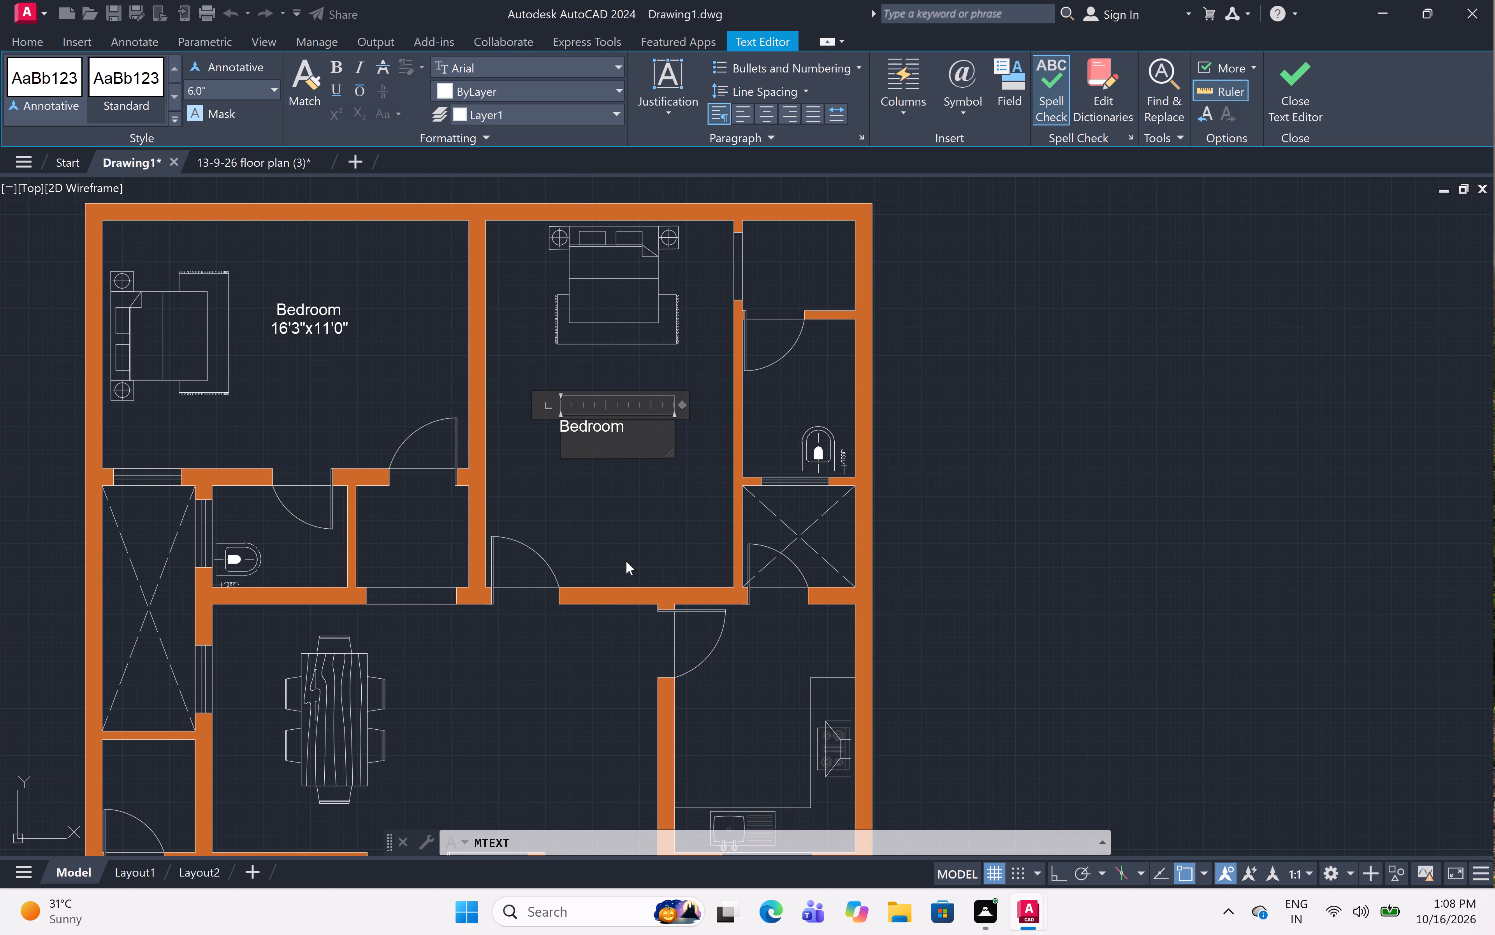
{"action": "type", "text": "11"}
{"action": "type", "text": "'0\""}
{"action": "key", "text": "x"}
{"action": "key", "text": "1"}
{"action": "key", "text": "6"}
{"action": "key", "text": "apostrophe"}
{"action": "key", "text": "3"}
{"action": "key", "text": "shift+quotedbl"}
{"action": "left_click", "coordinate": [563, 426]}
{"action": "key", "text": "space"}
{"action": "left_click", "coordinate": [643, 514]}
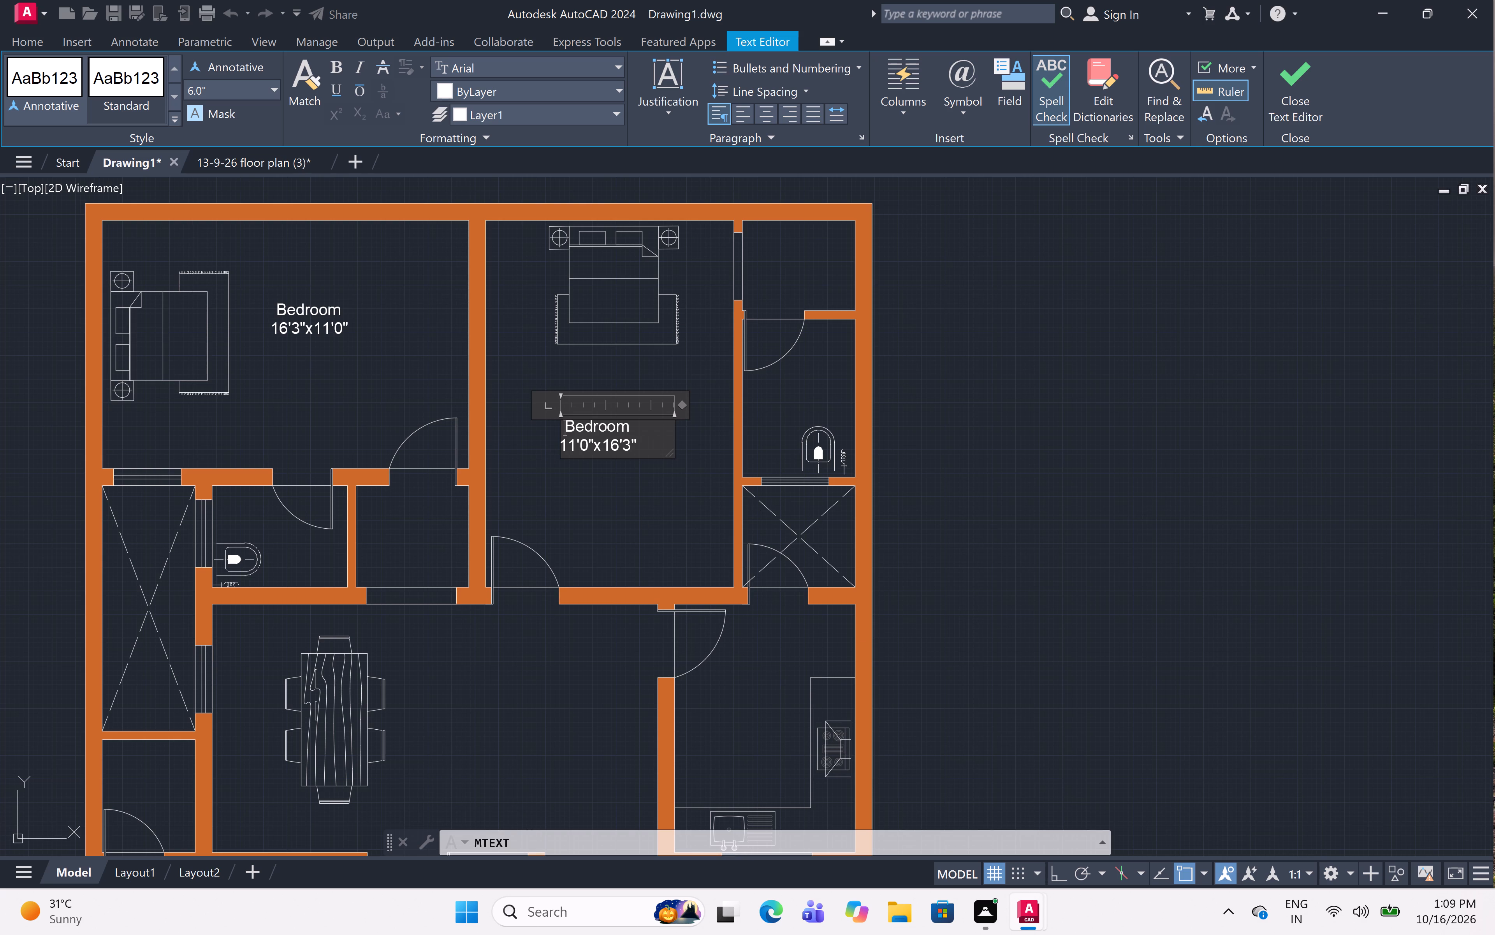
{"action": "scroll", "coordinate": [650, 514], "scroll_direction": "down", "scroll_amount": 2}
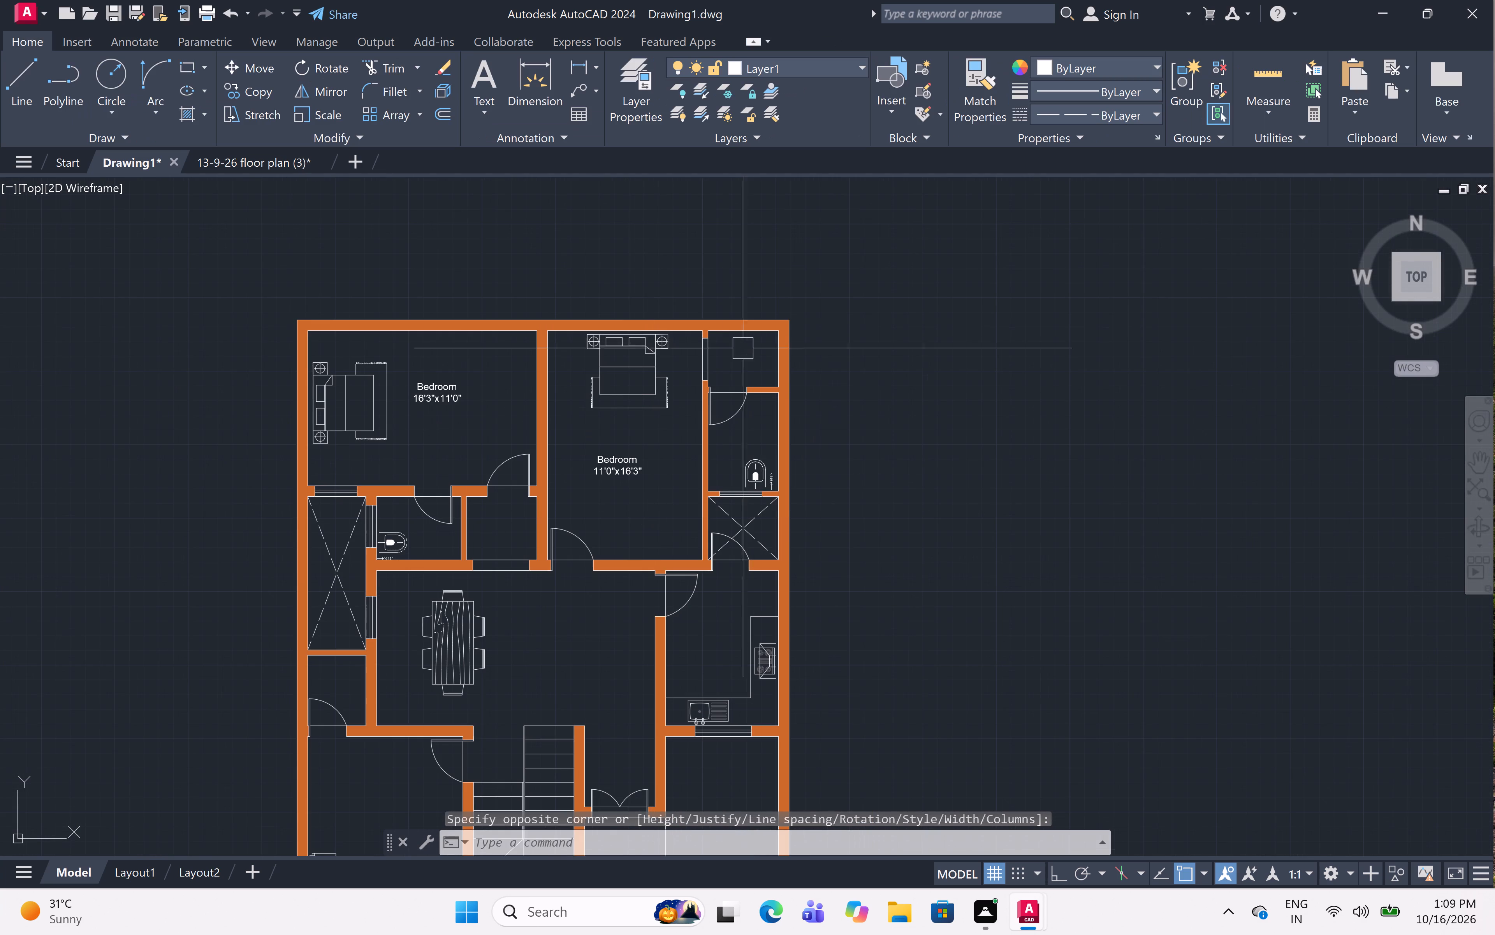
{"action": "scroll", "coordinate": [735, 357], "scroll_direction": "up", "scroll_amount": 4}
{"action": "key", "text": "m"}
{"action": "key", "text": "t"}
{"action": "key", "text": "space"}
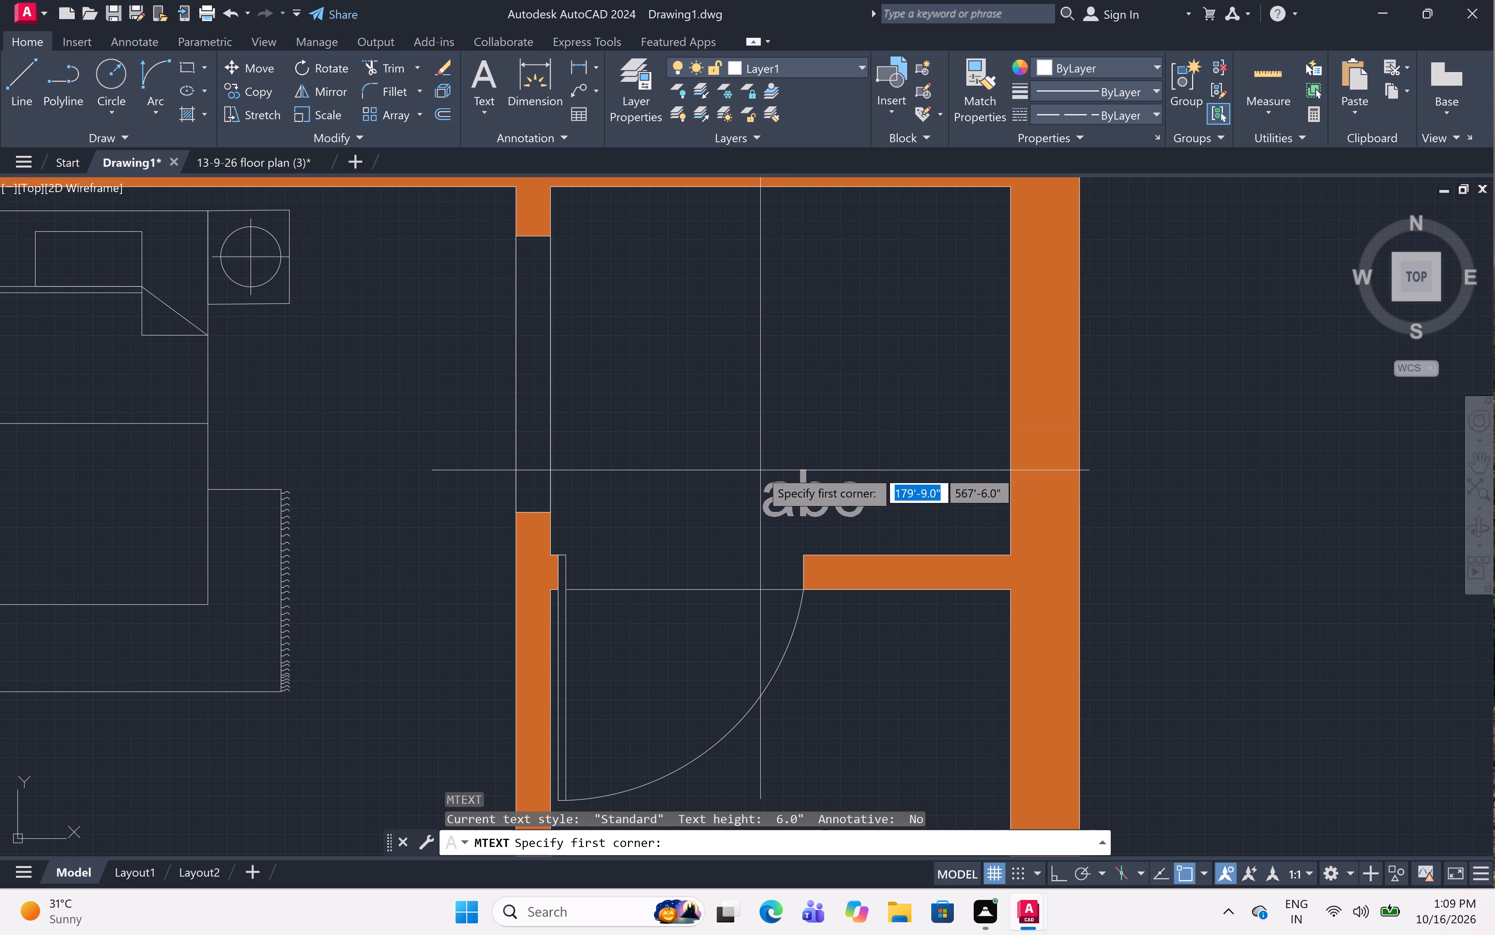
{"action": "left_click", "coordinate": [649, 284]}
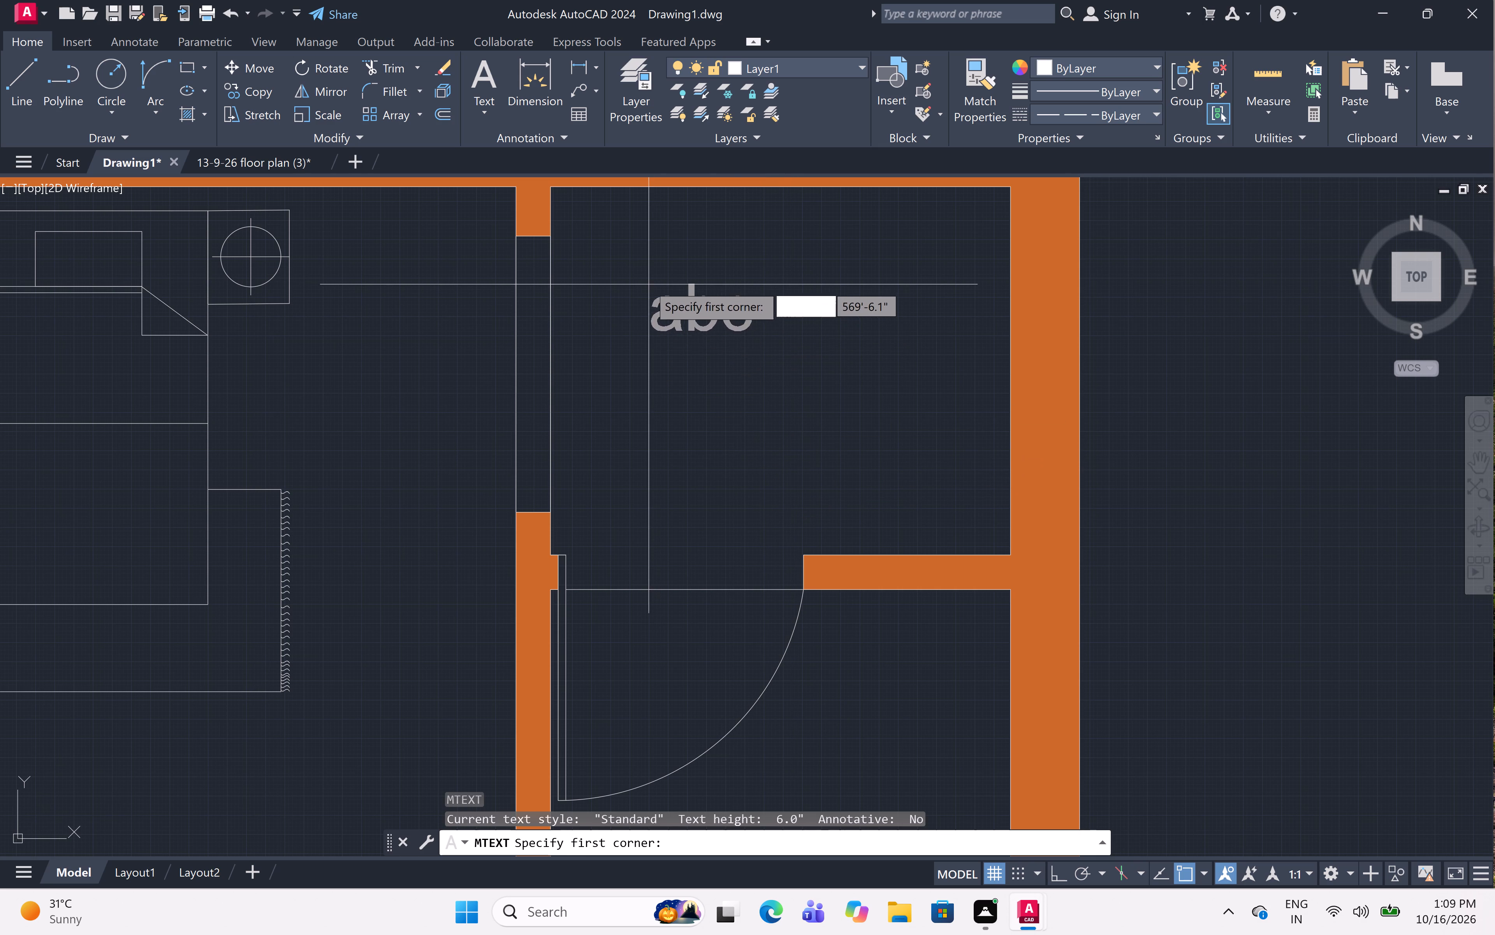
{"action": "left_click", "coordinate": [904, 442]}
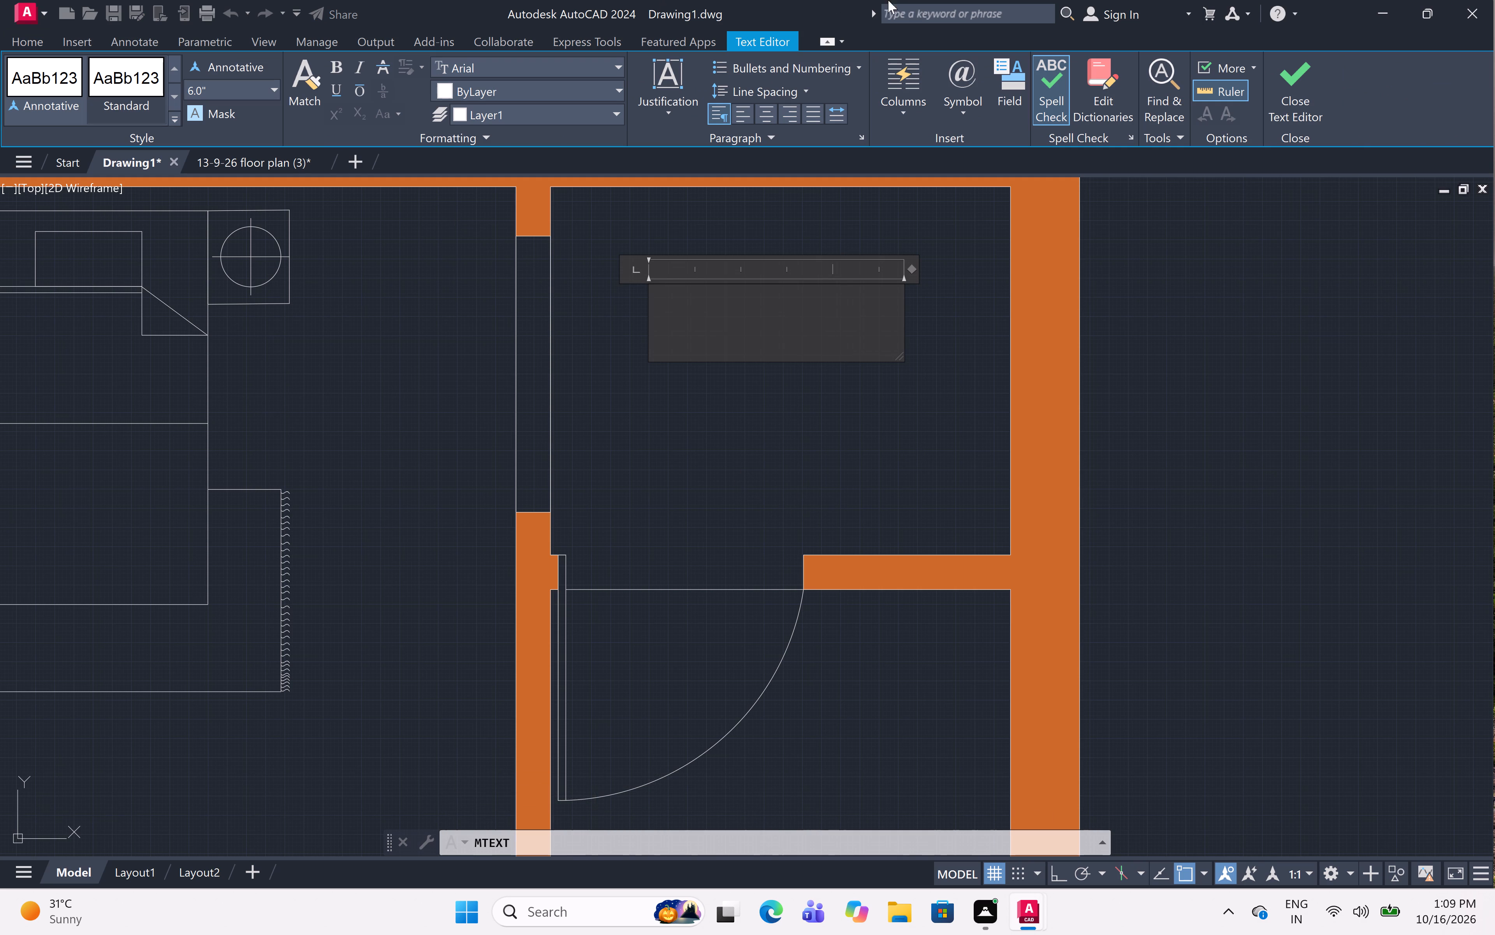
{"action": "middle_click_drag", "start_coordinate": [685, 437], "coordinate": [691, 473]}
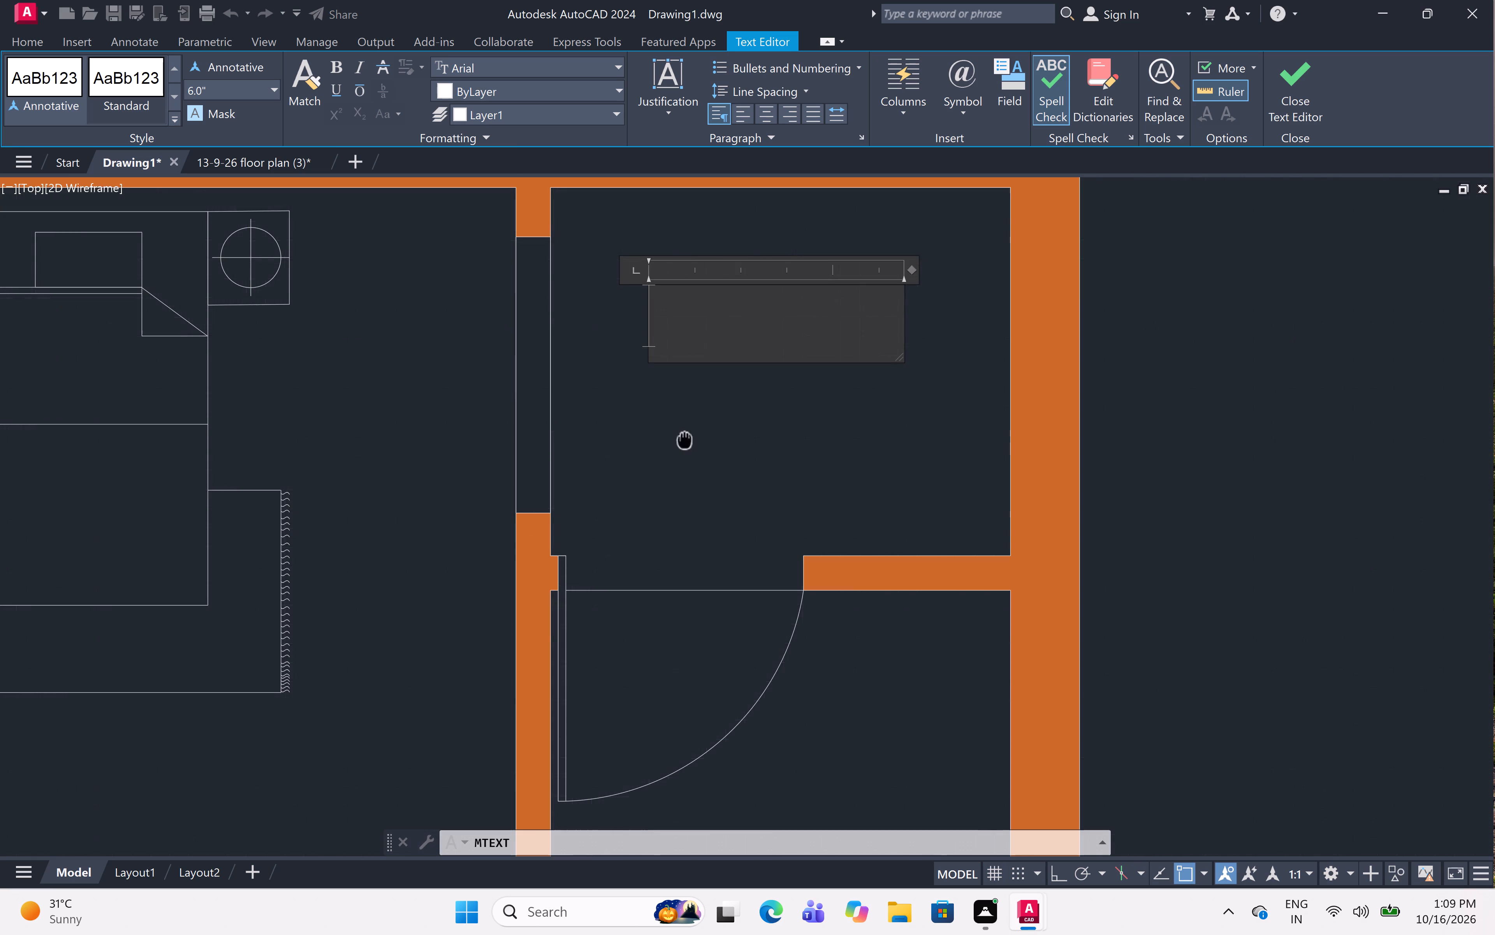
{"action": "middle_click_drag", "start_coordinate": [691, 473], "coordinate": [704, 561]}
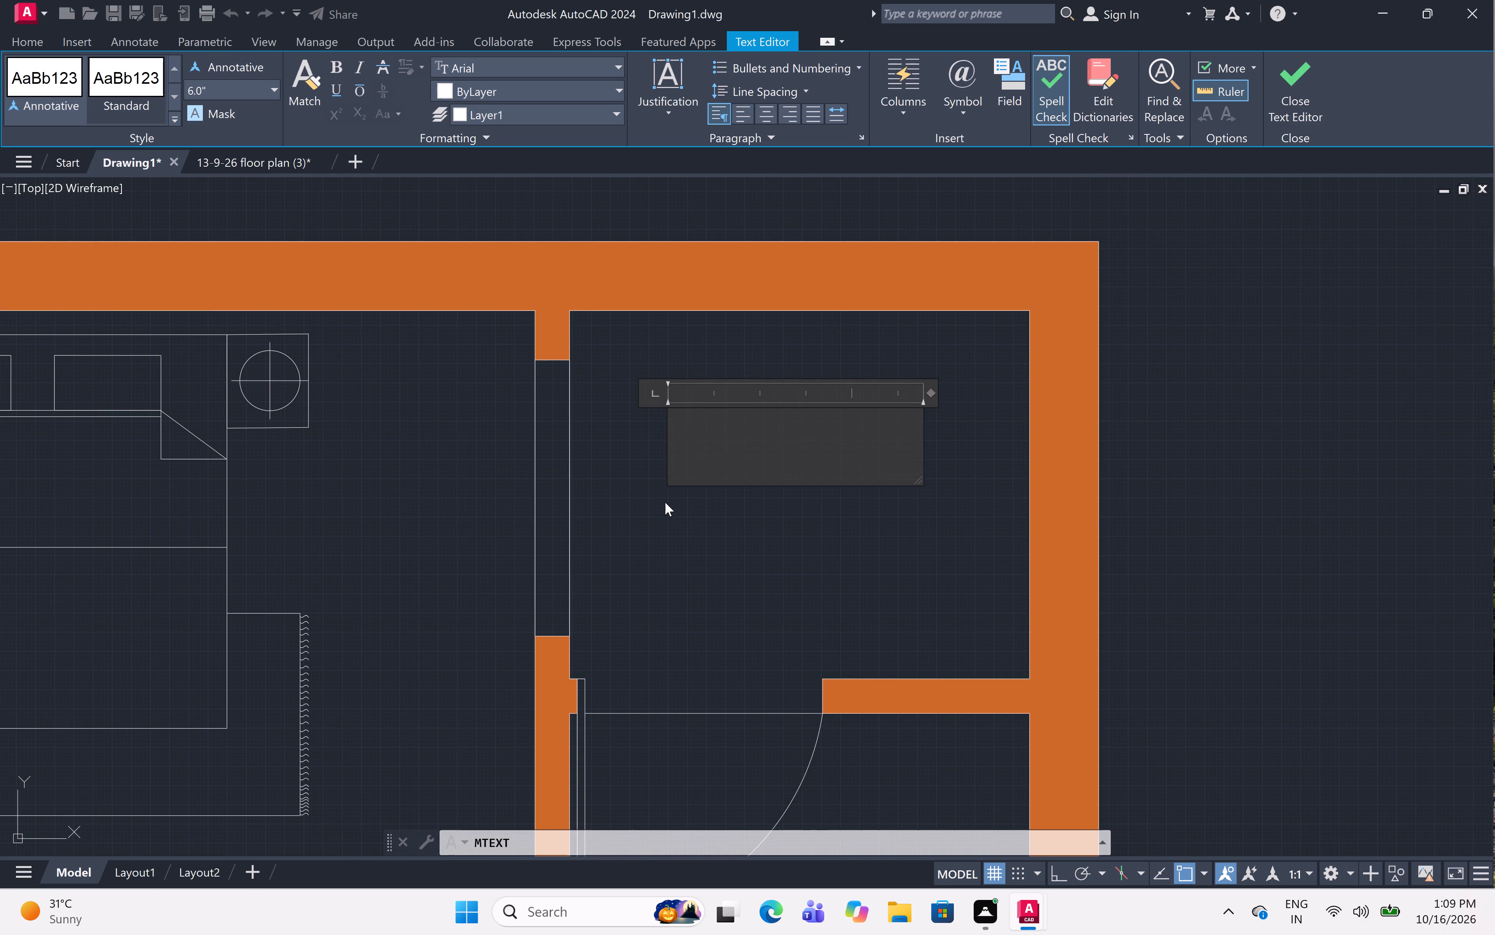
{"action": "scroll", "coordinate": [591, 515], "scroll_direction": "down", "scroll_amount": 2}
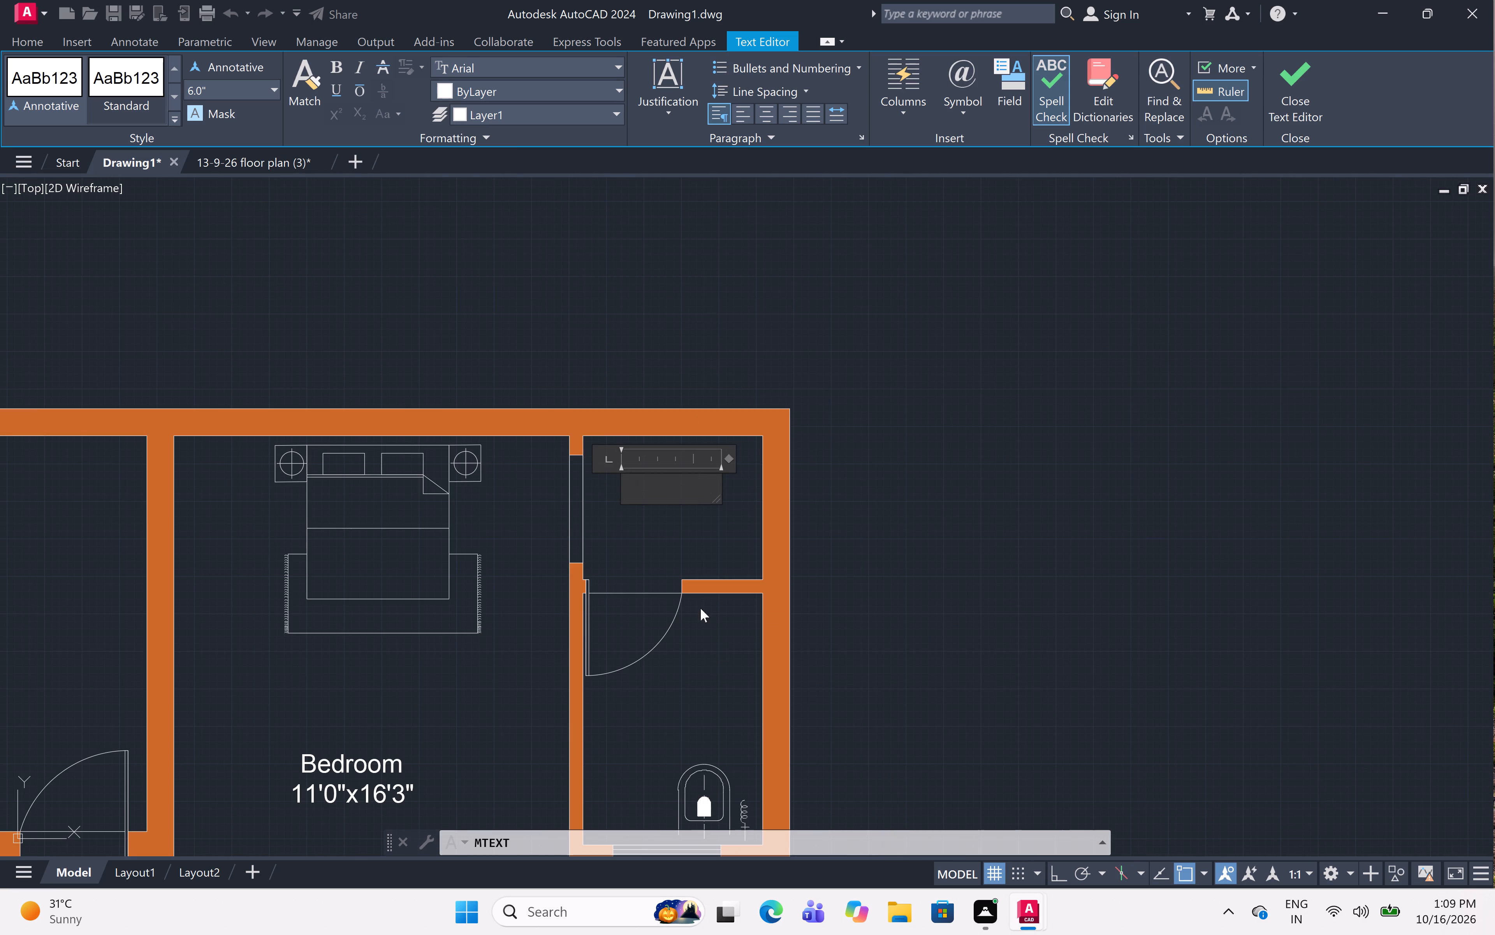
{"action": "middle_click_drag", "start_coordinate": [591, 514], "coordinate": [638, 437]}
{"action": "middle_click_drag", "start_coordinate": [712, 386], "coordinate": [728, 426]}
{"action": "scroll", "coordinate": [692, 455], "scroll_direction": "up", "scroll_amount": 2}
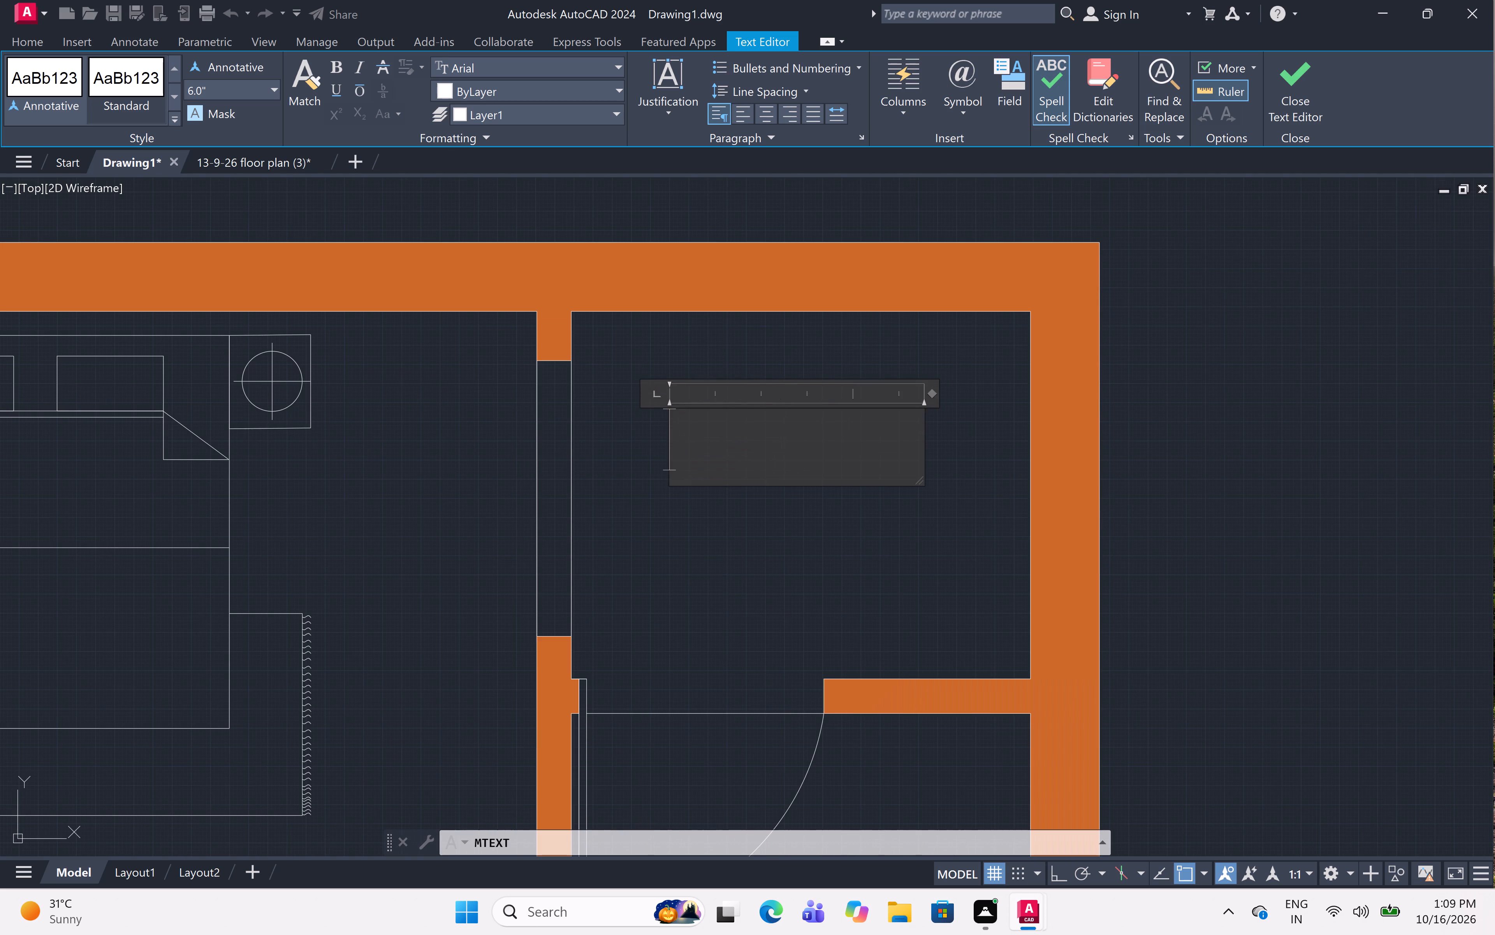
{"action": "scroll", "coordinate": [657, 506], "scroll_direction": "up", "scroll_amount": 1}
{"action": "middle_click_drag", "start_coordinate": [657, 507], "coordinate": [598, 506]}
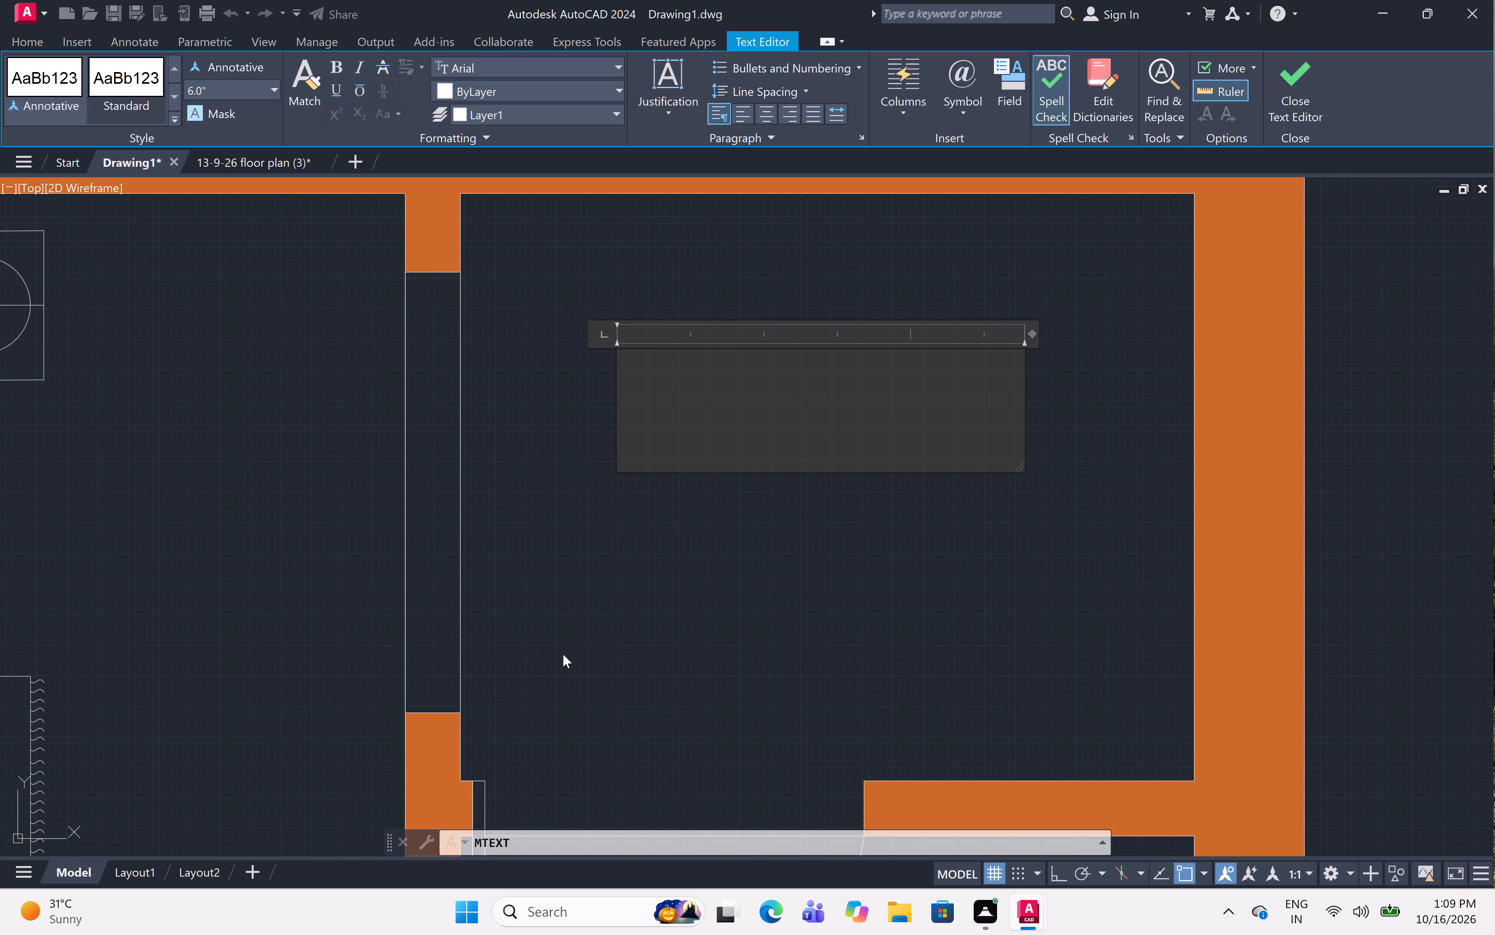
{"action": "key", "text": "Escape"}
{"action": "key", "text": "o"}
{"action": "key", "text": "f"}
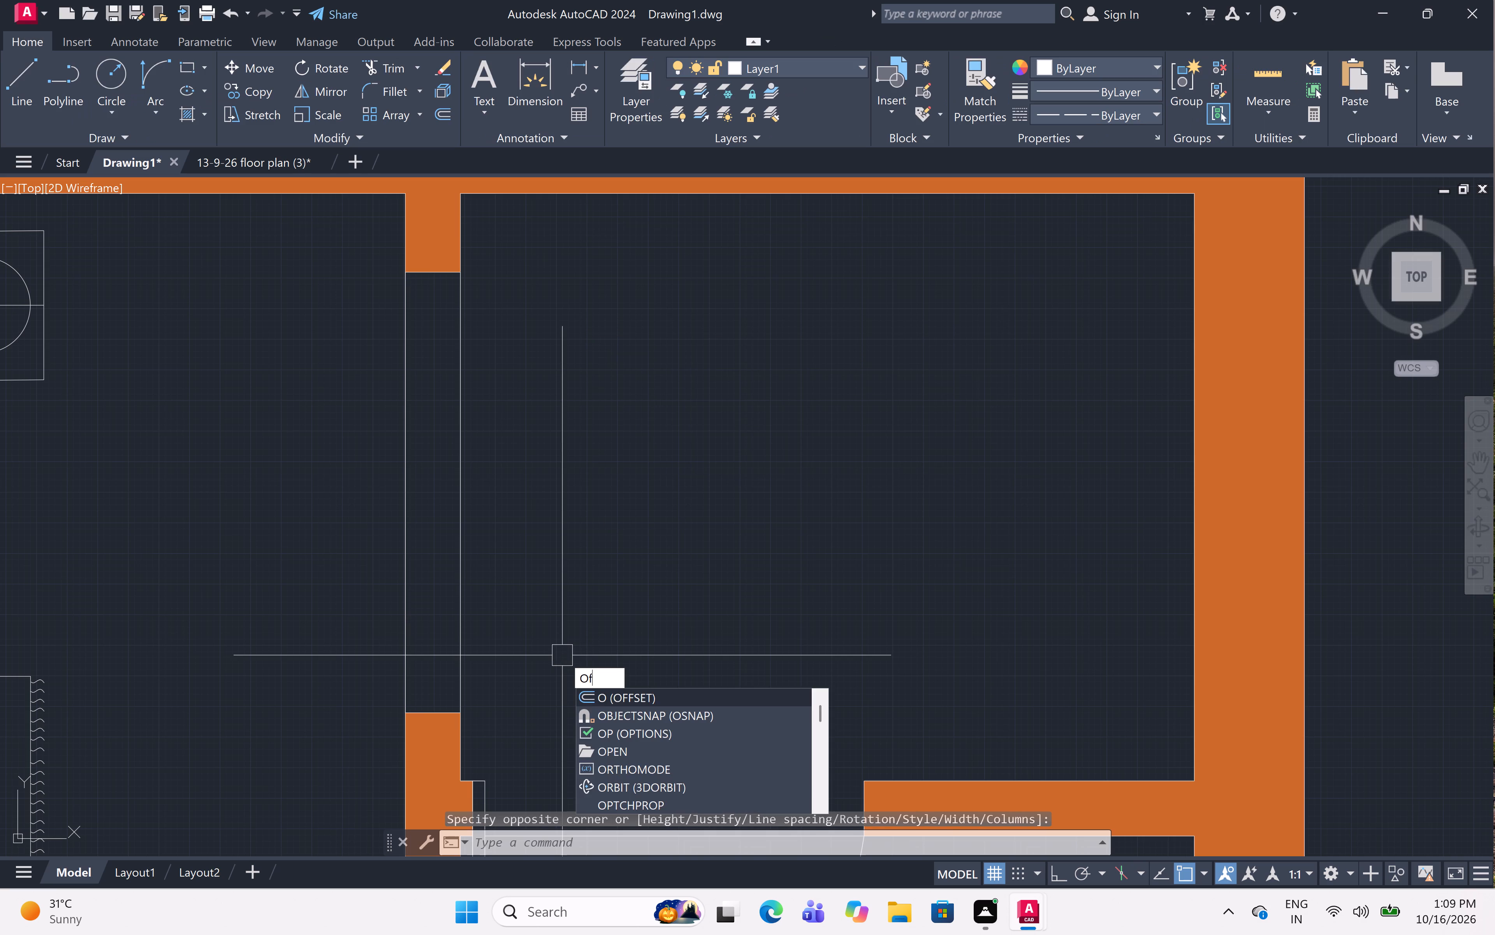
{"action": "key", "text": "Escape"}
Add a multiline text label in the small upper-right room reading "Dress" with 5'x4' on a second line indented by one space.
{"action": "key", "text": "m"}
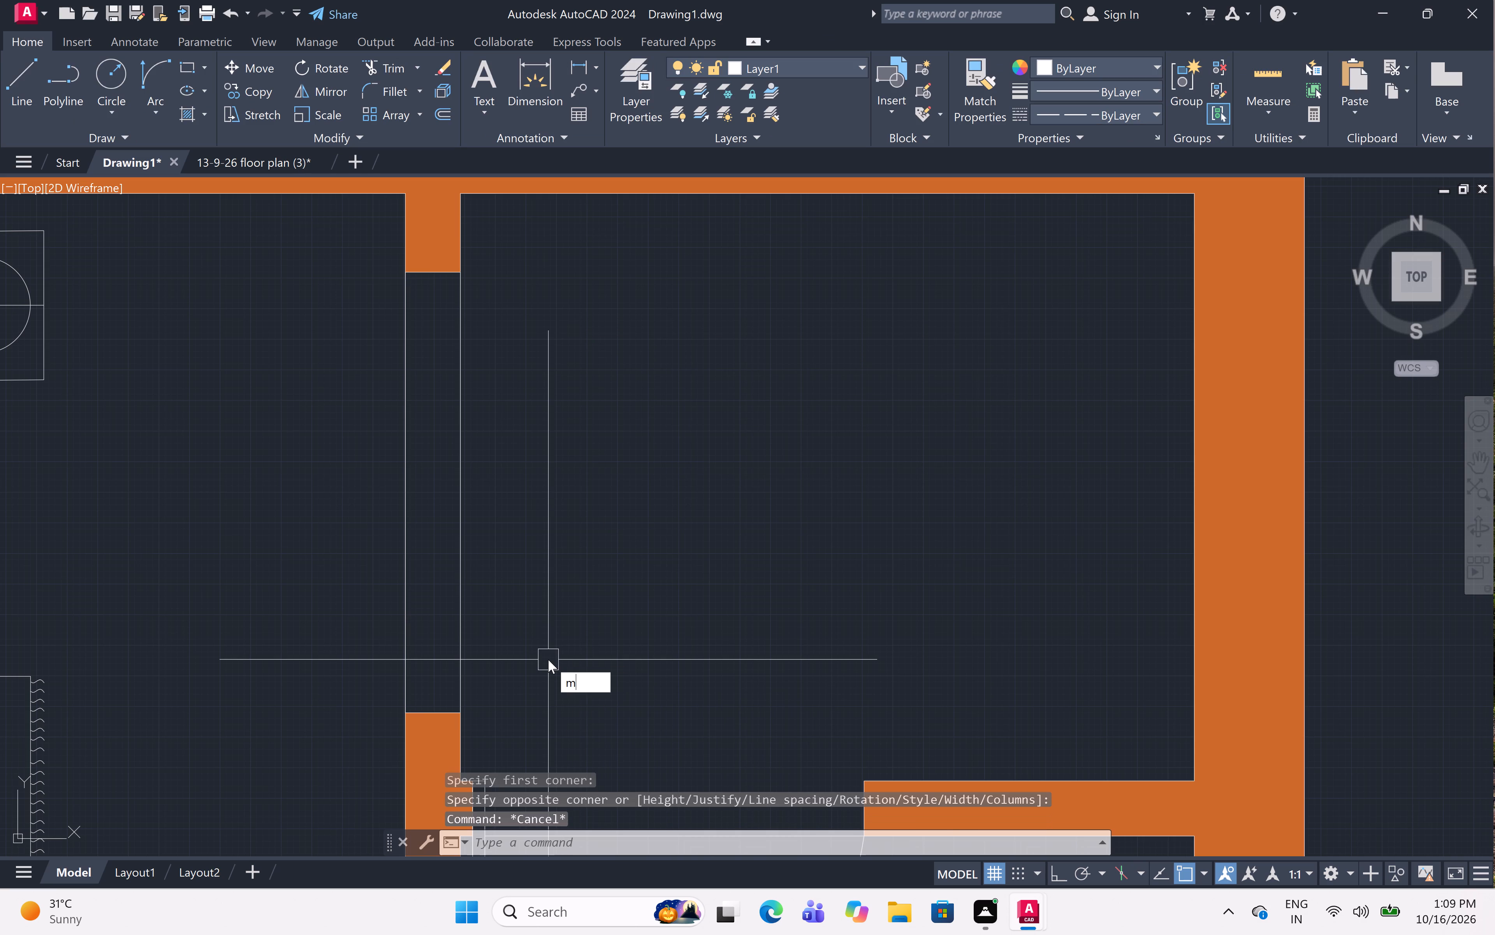
{"action": "type", "text": "t"}
{"action": "key", "text": "space"}
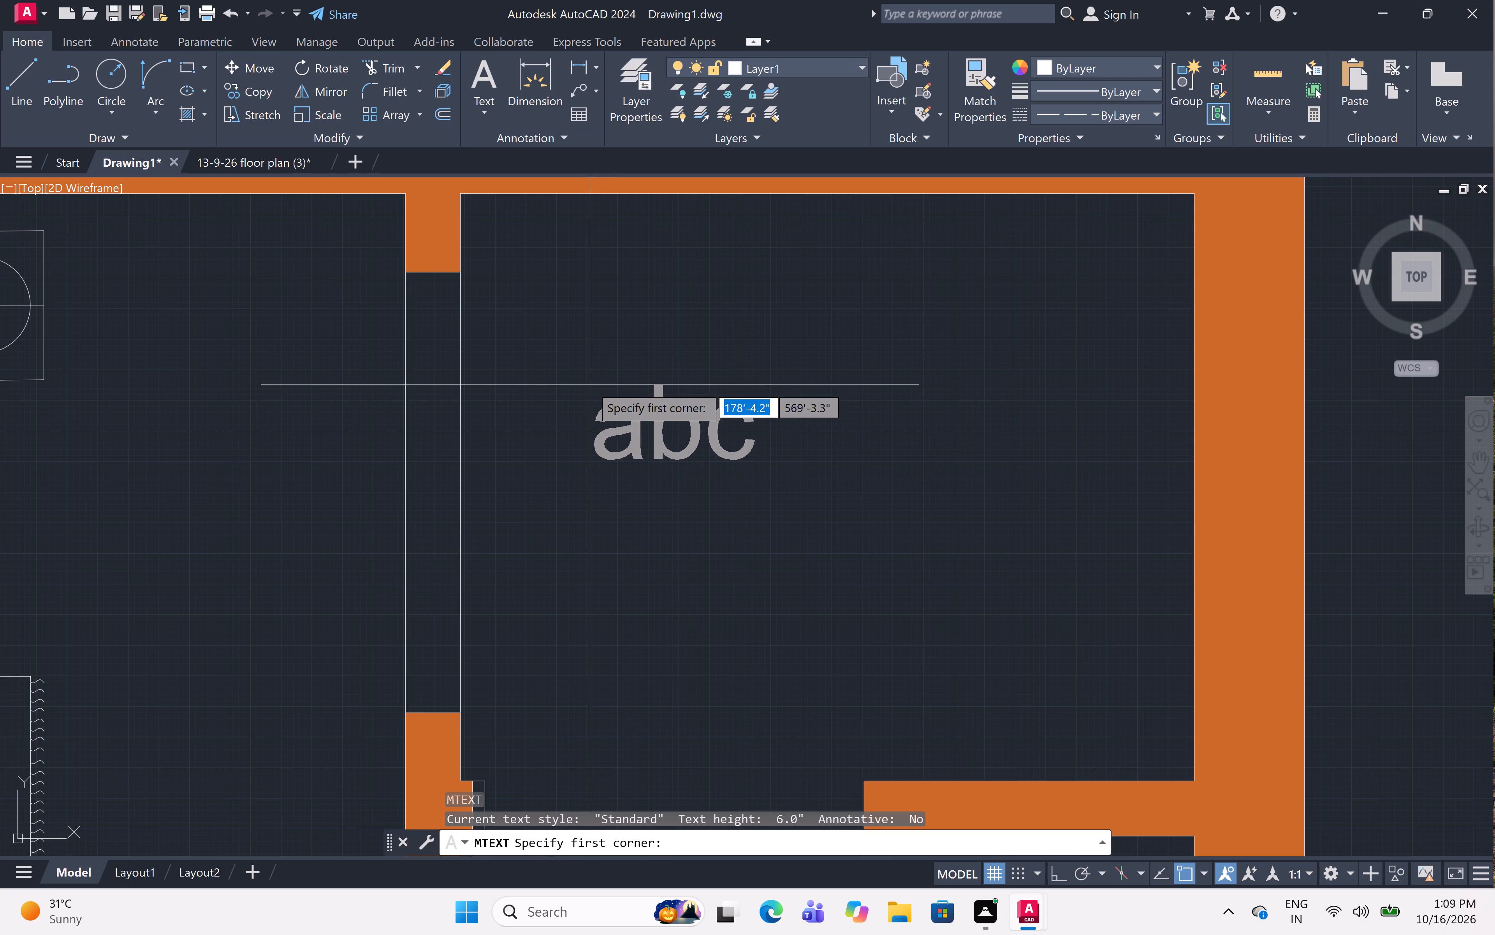
{"action": "left_click", "coordinate": [587, 371]}
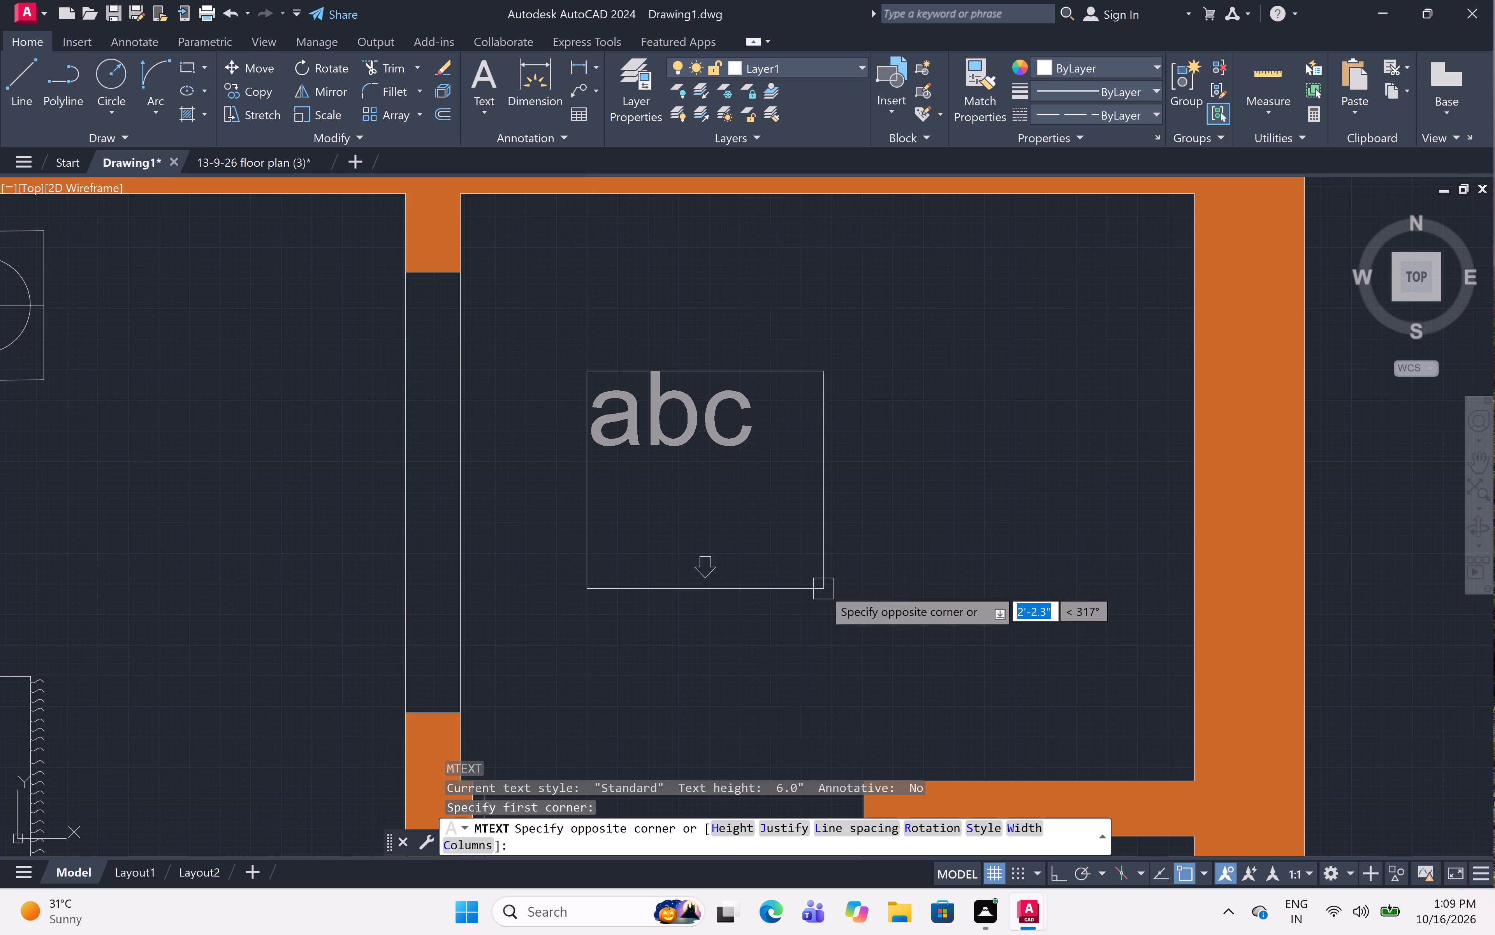
{"action": "left_click", "coordinate": [1071, 642]}
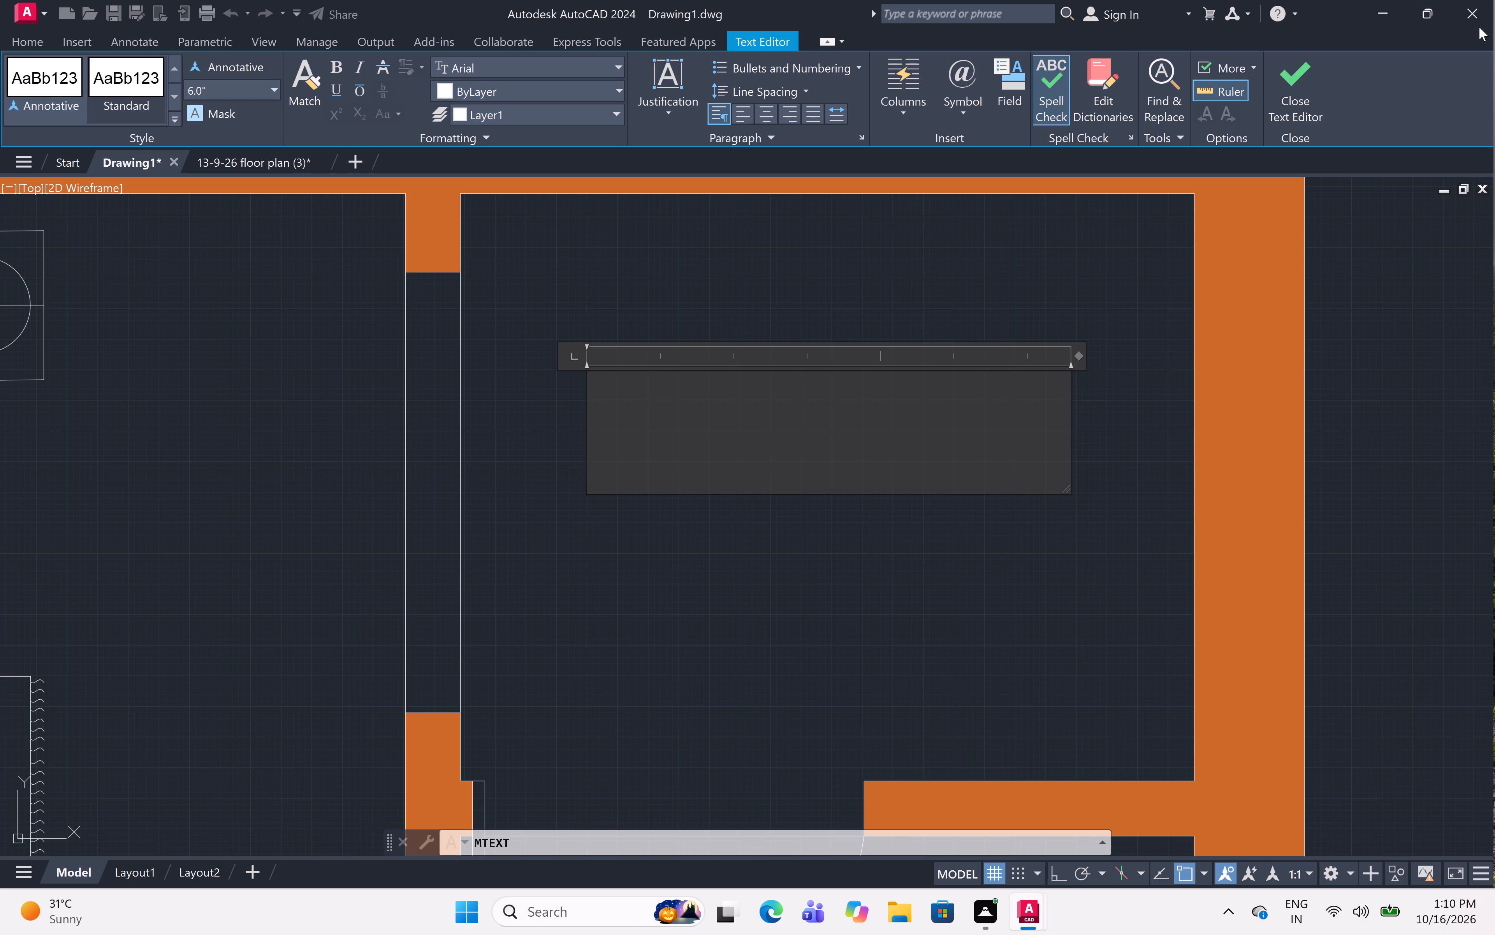
{"action": "type", "text": "ress"}
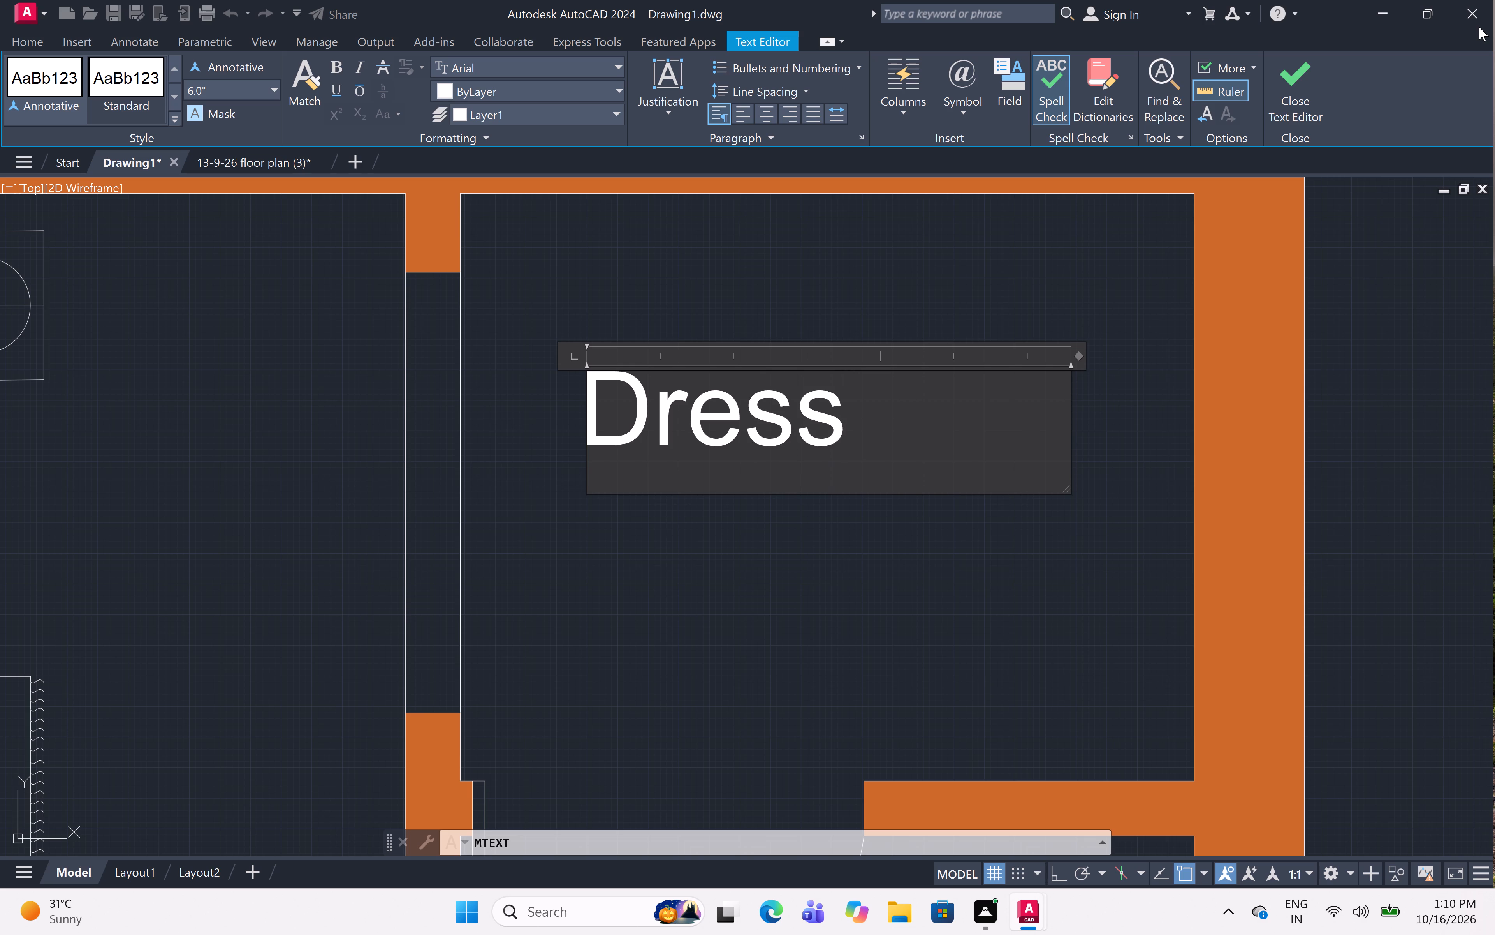
{"action": "key", "text": "Return"}
{"action": "key", "text": "space"}
{"action": "type", "text": "5'"}
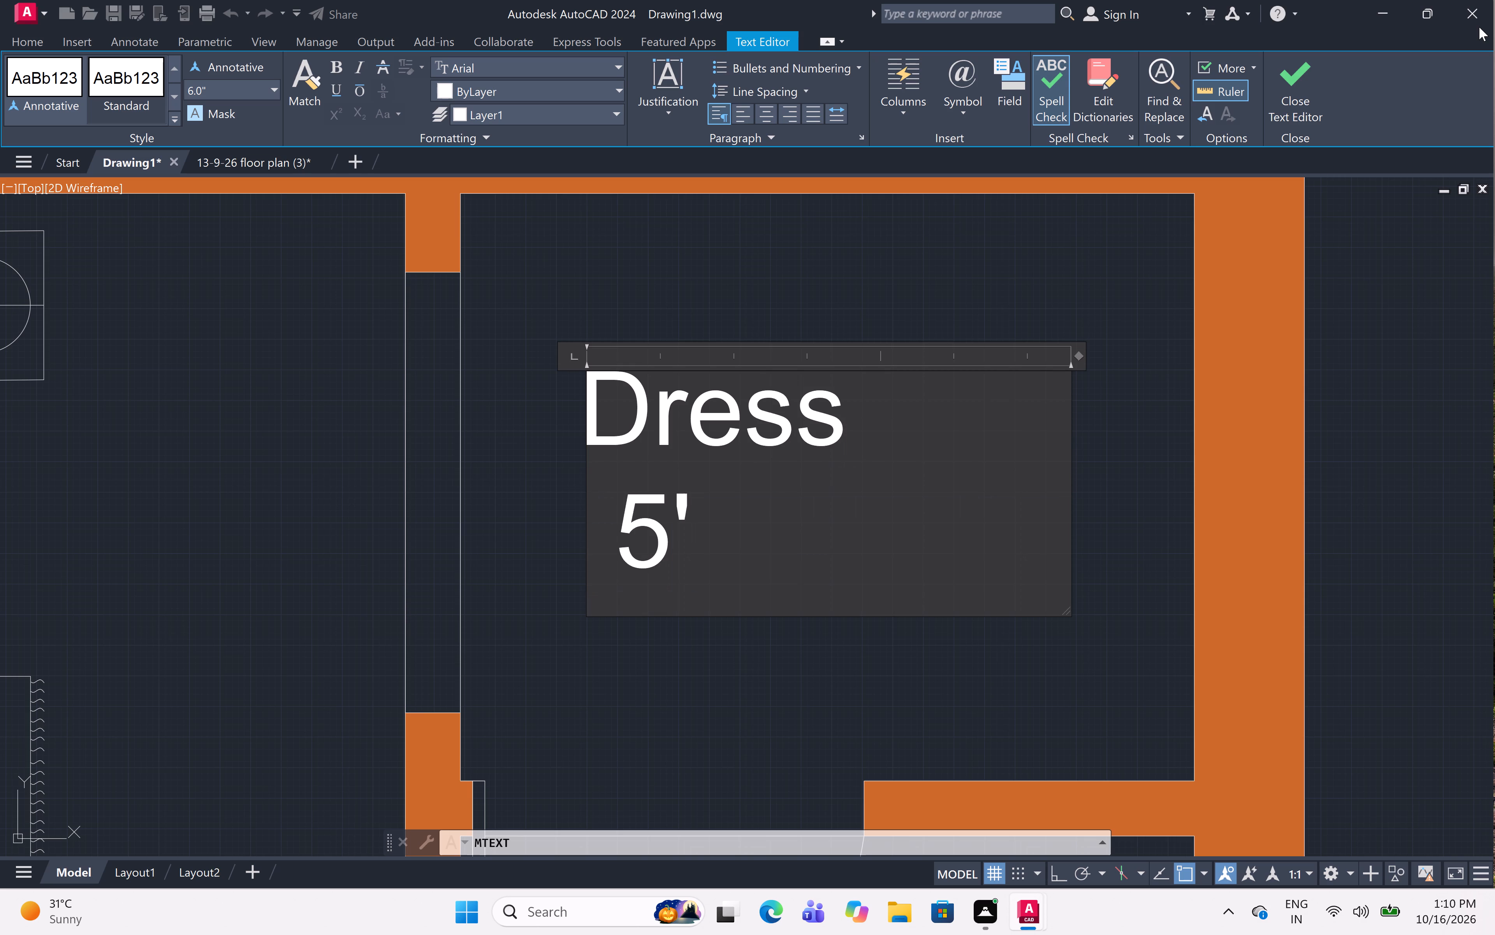
{"action": "type", "text": "x4'"}
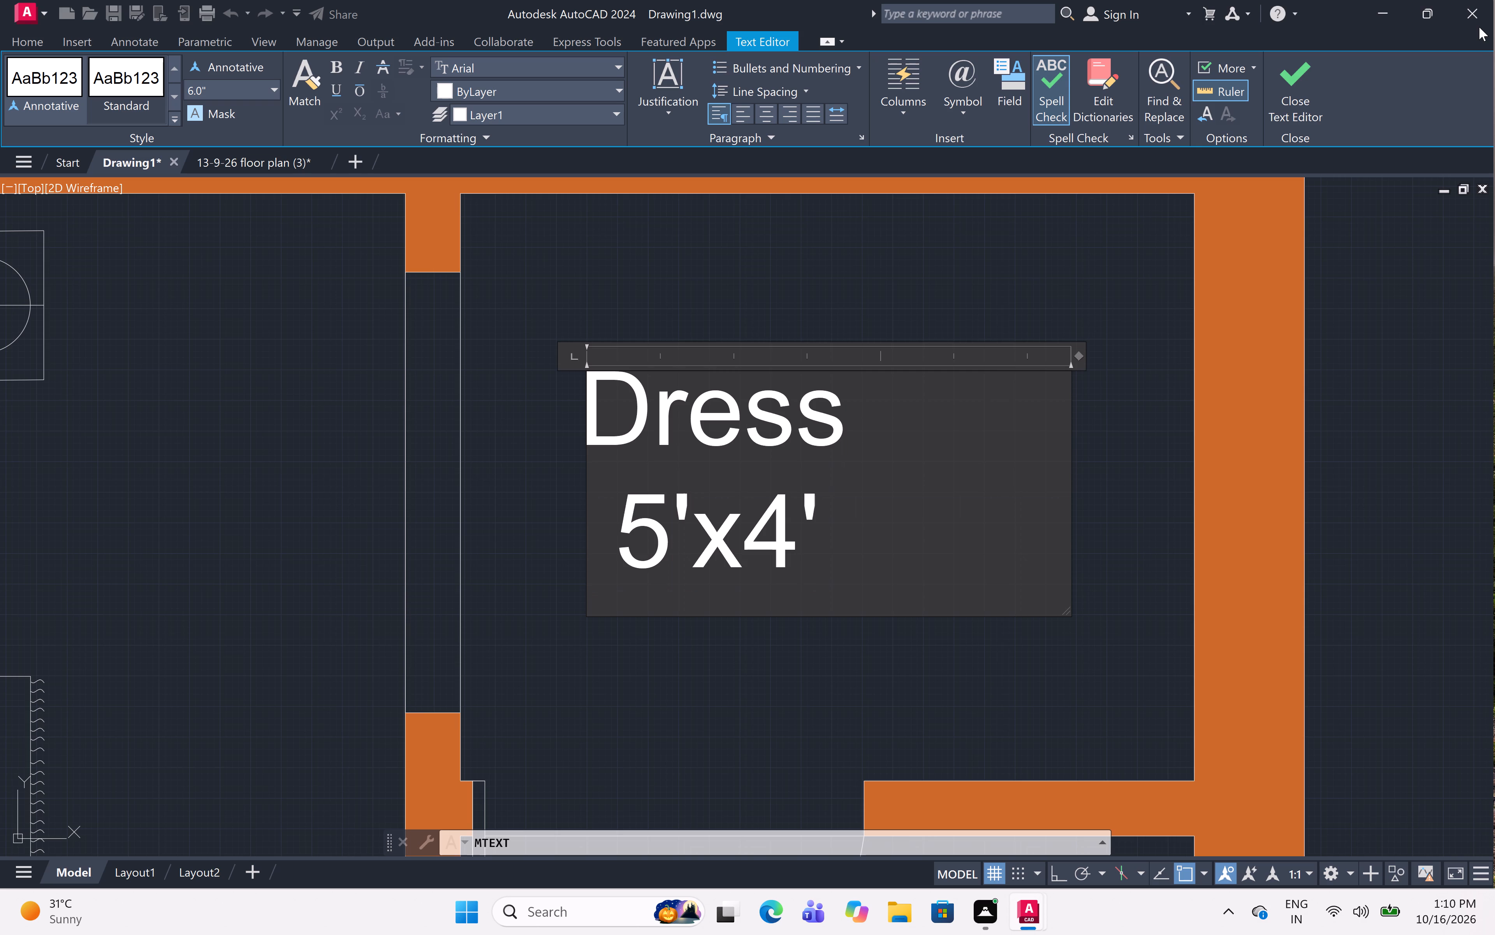
{"action": "left_click", "coordinate": [806, 689]}
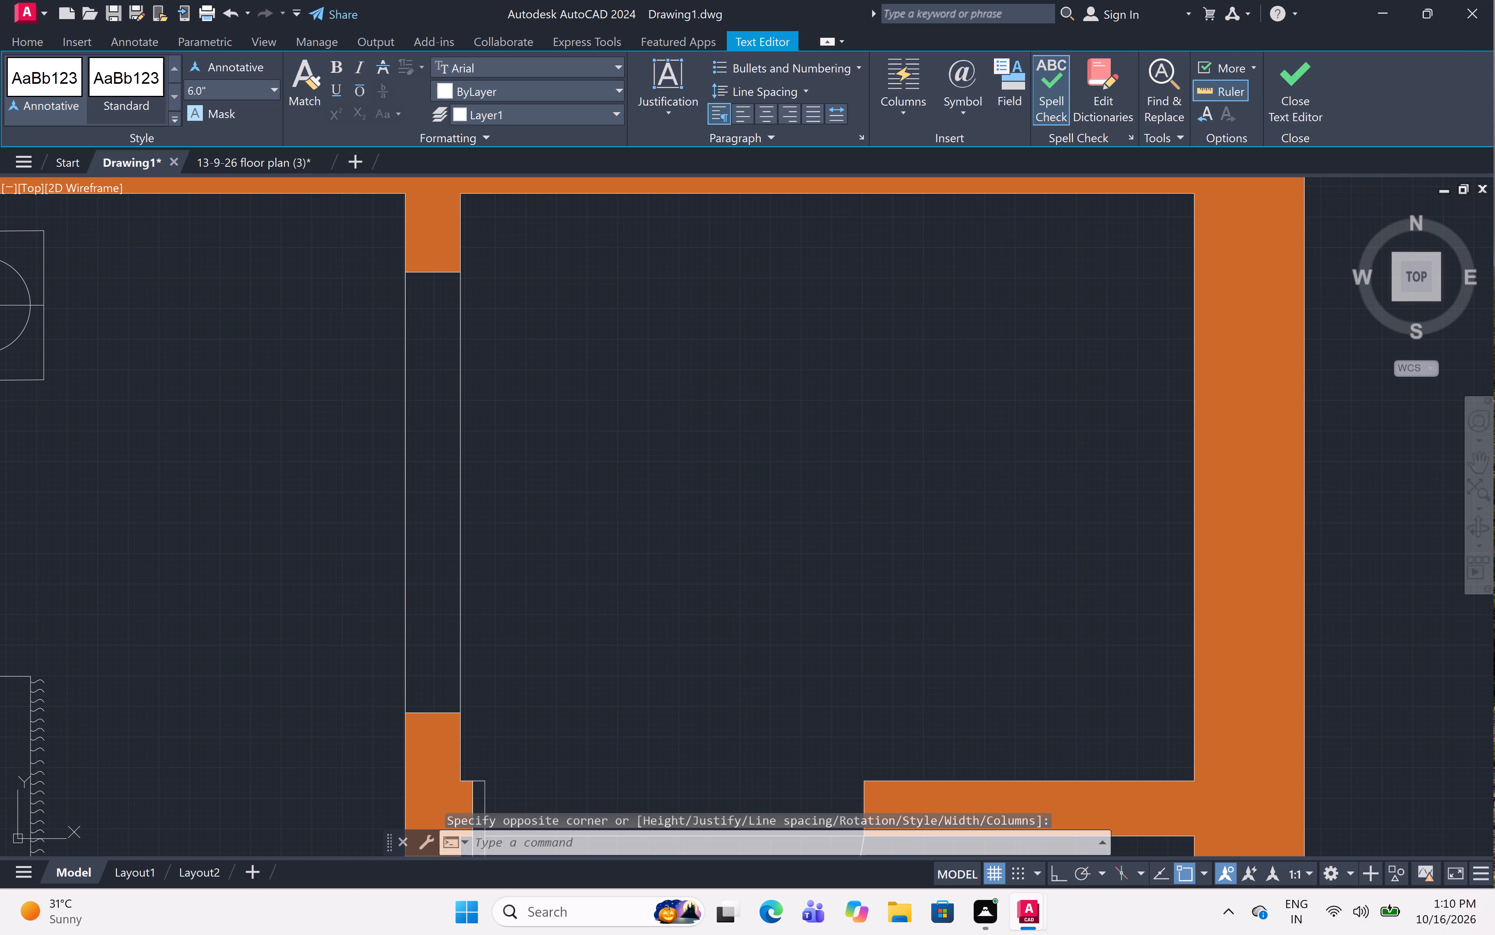
Move the "Dress" label sideways to the middle of its room.
{"action": "key", "text": "m"}
{"action": "key", "text": "space"}
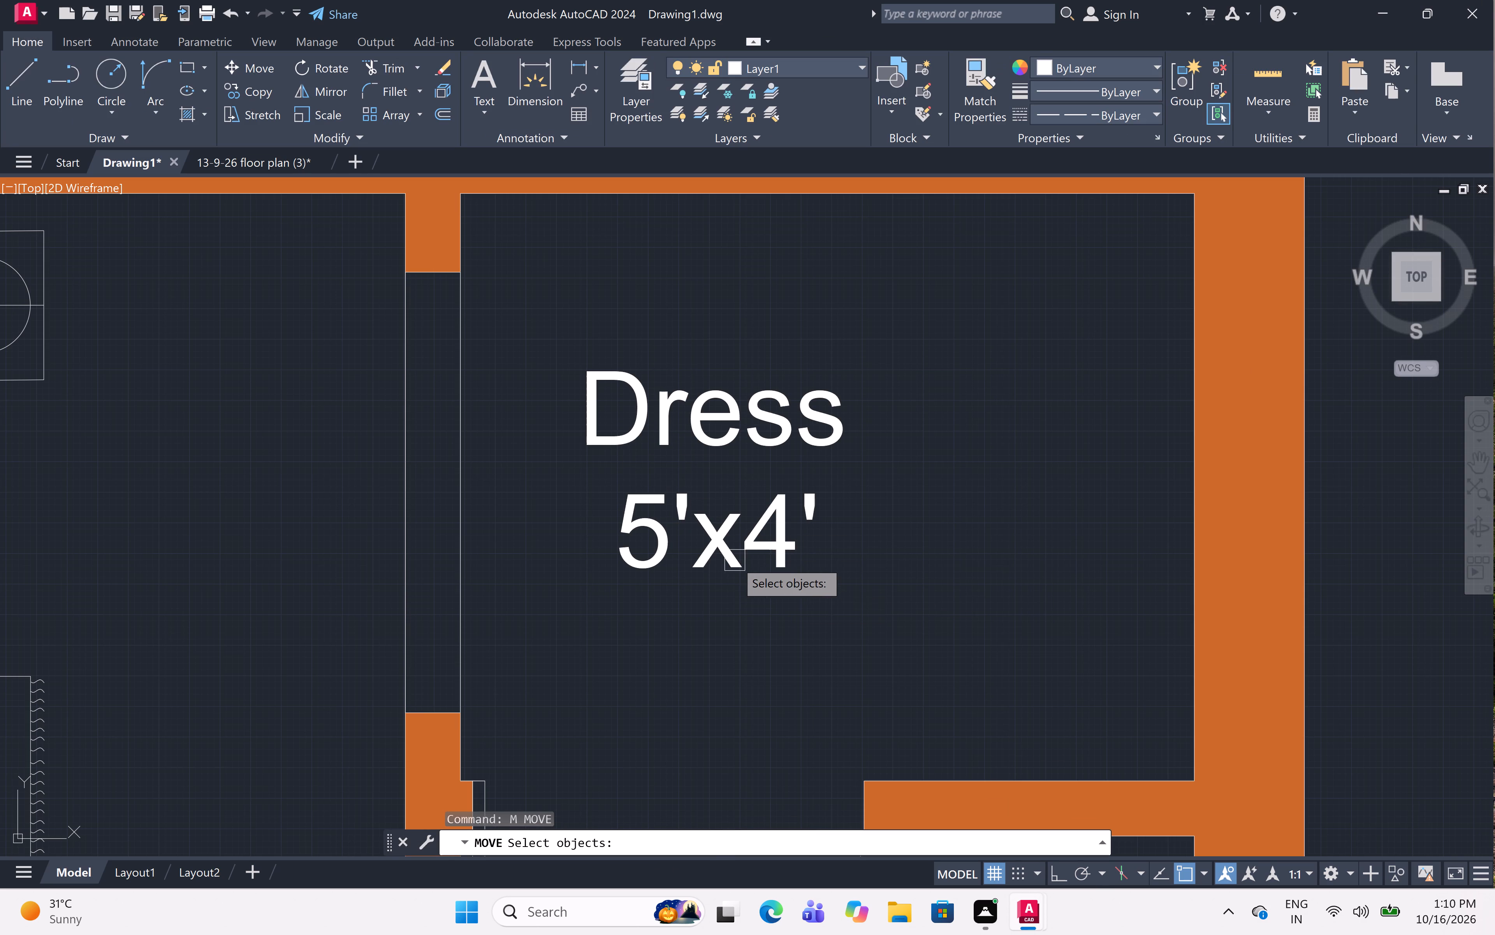
{"action": "left_click", "coordinate": [728, 549]}
{"action": "key", "text": "space"}
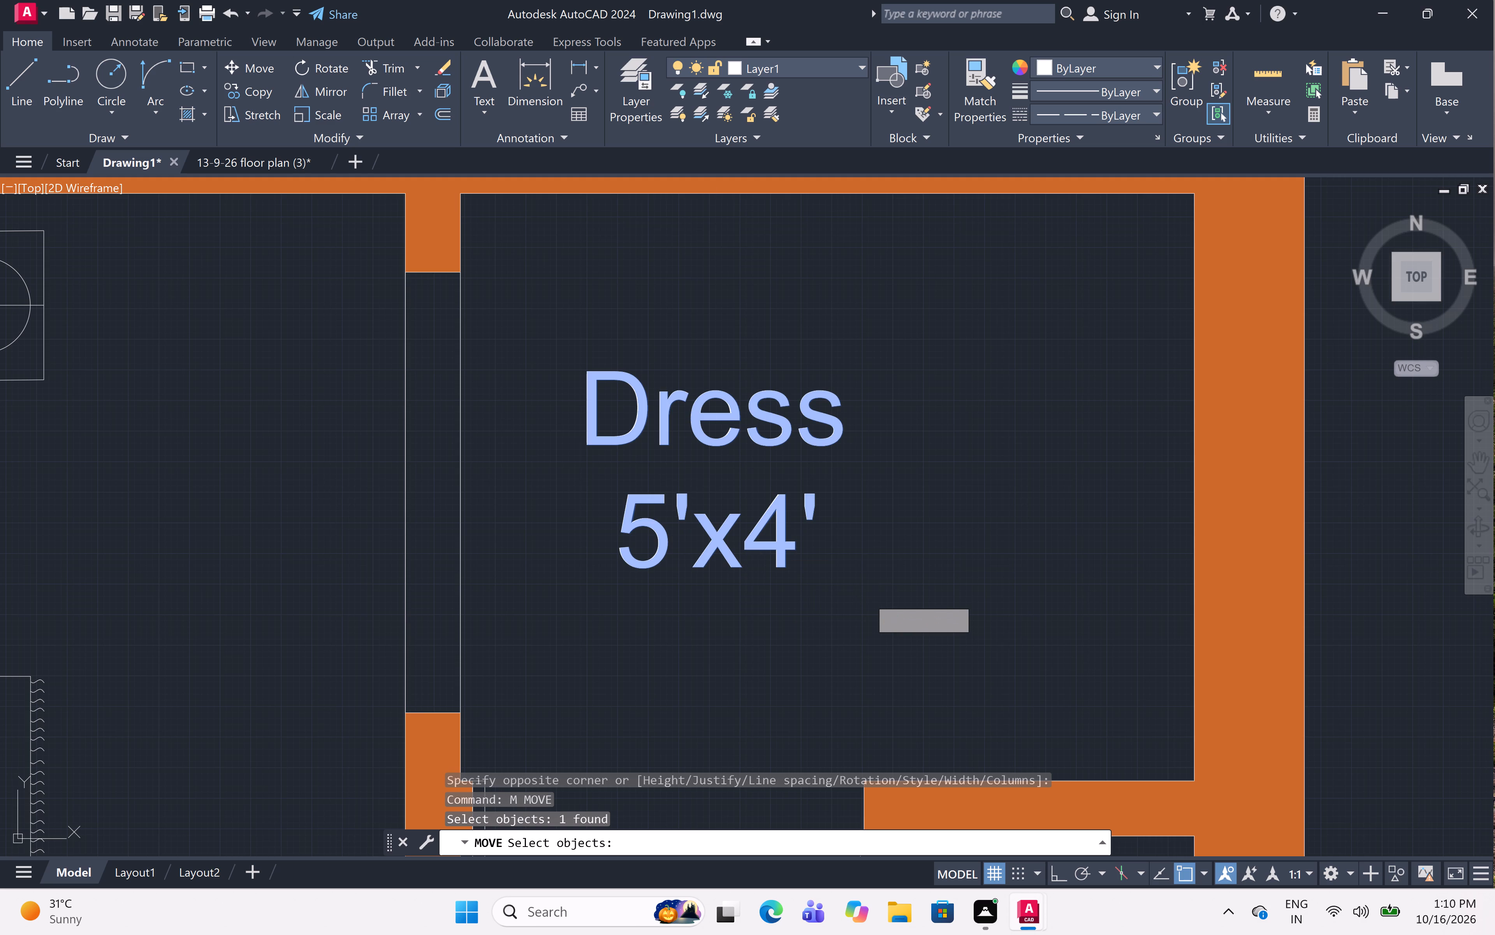
{"action": "left_click", "coordinate": [713, 536]}
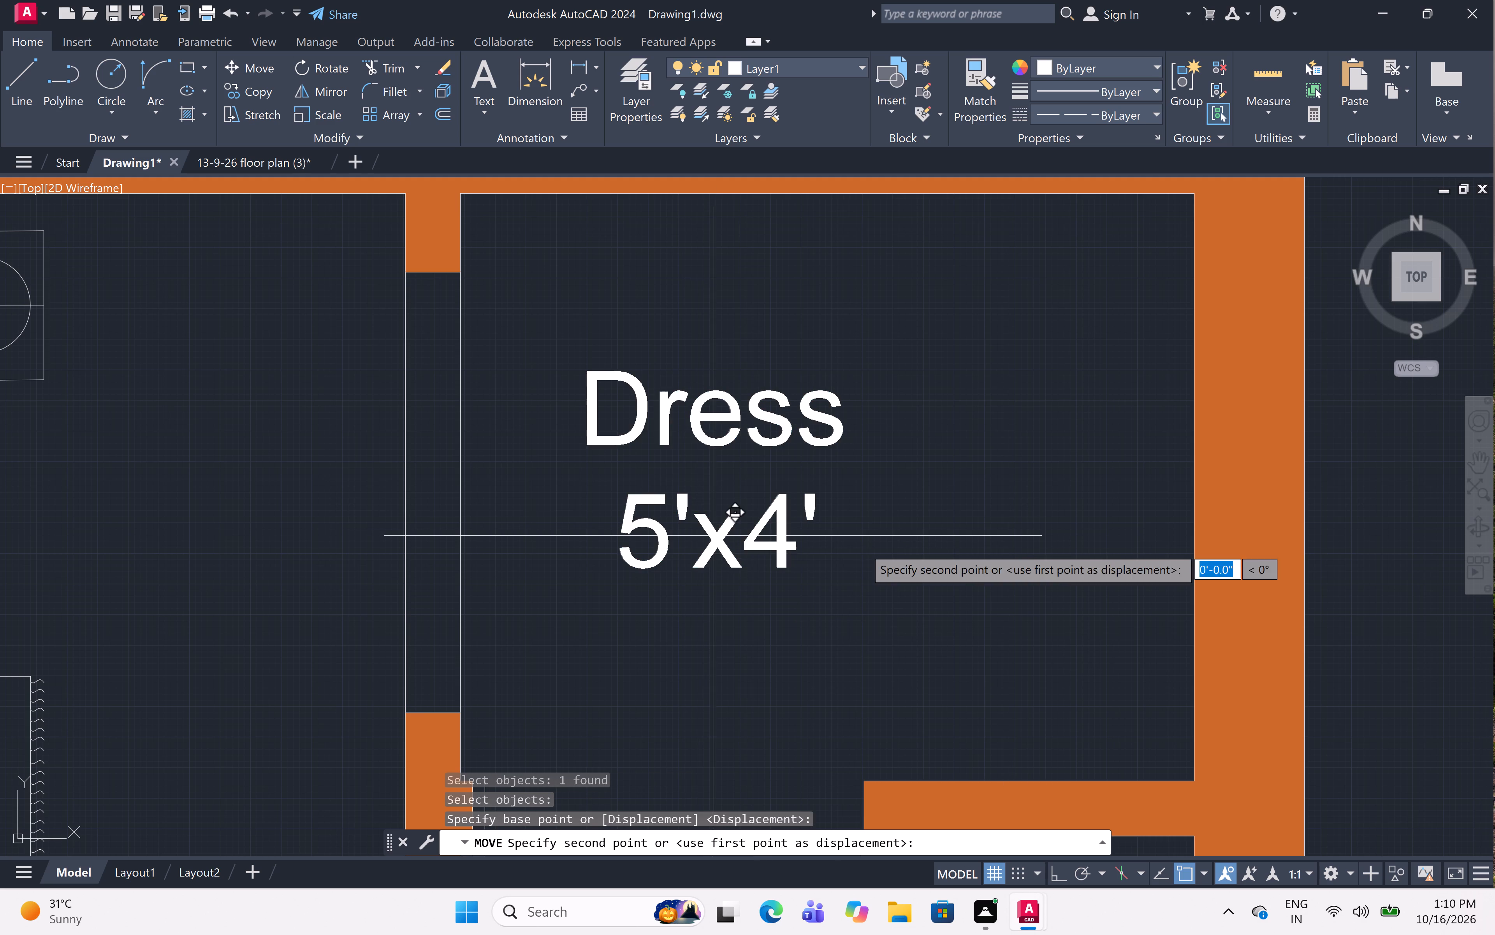
{"action": "left_click", "coordinate": [802, 542]}
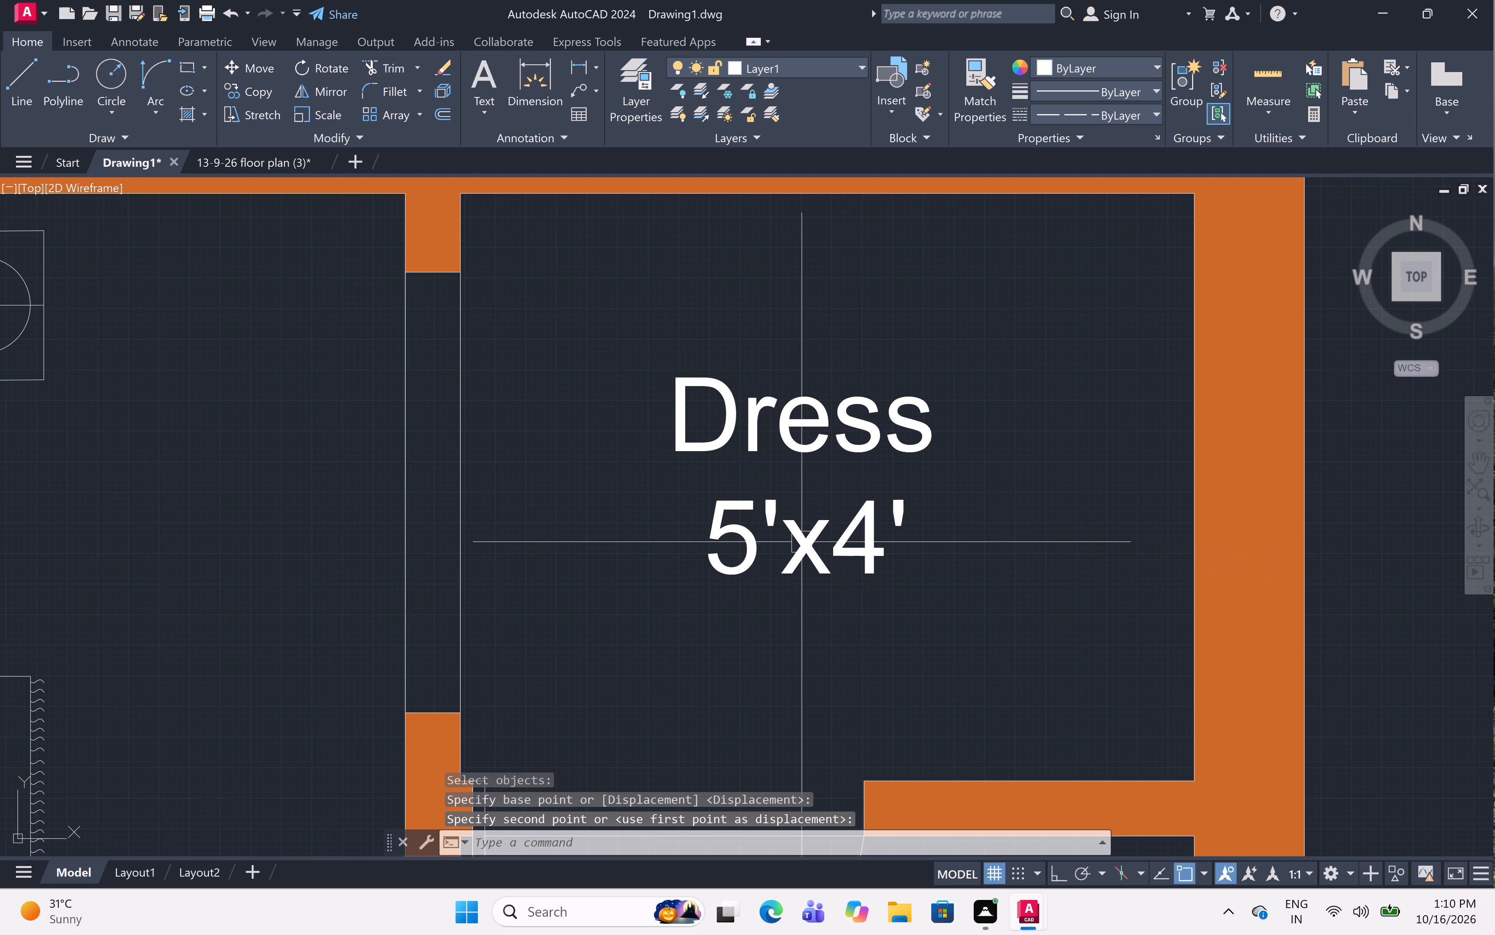
Add multiline text reading "Toilet" between the door swing and the WC in the room below Dress.
{"action": "scroll", "coordinate": [827, 542], "scroll_direction": "down", "scroll_amount": 5}
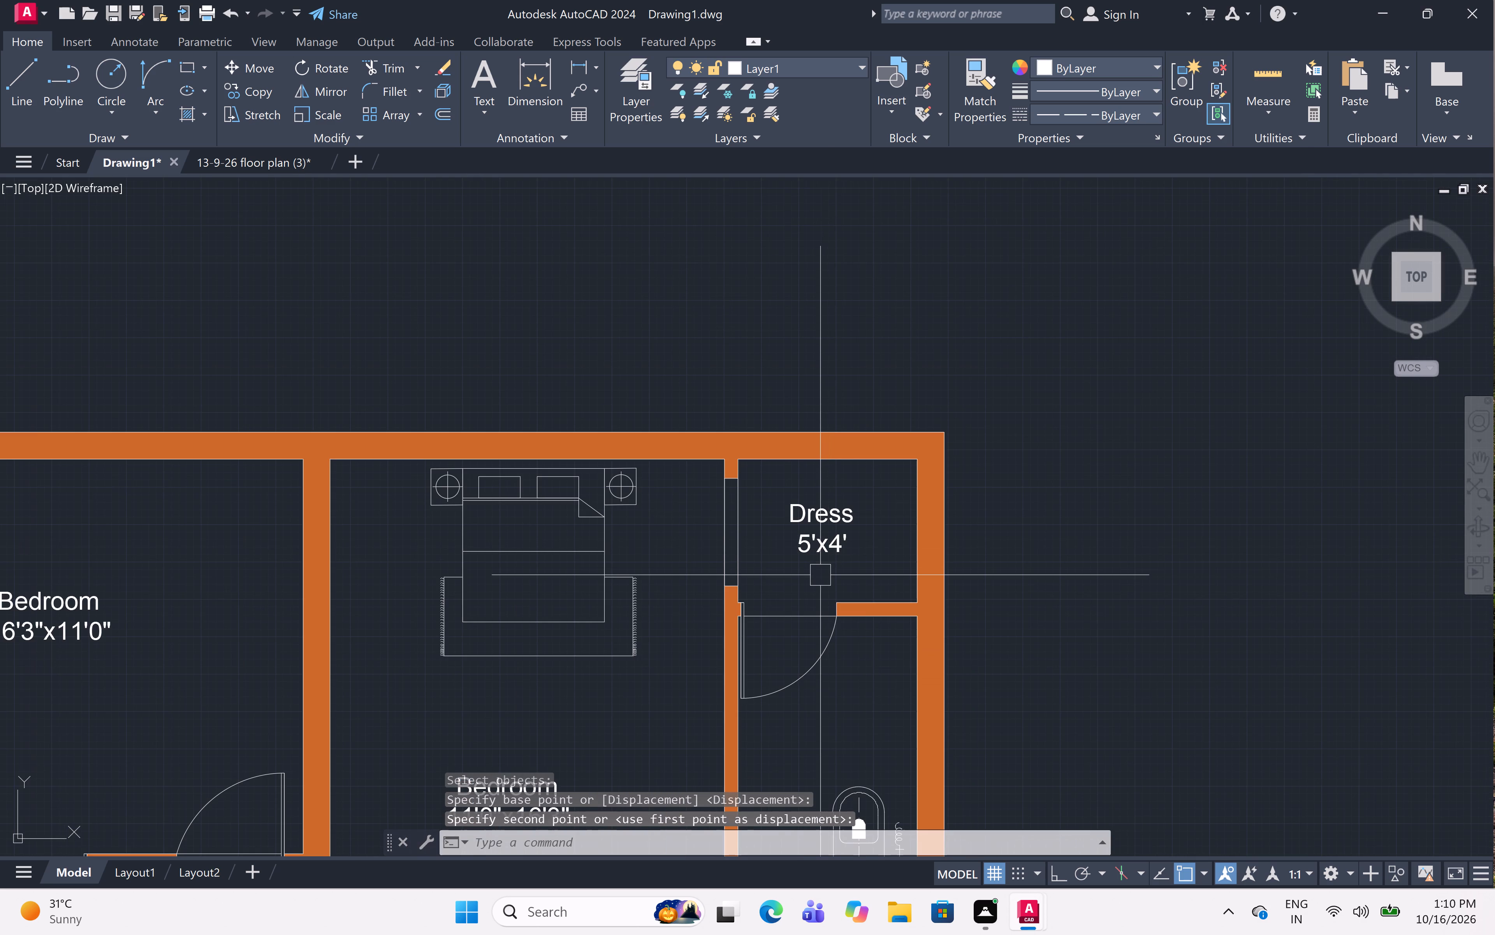
{"action": "middle_click_drag", "start_coordinate": [820, 575], "coordinate": [930, 405]}
{"action": "scroll", "coordinate": [930, 403], "scroll_direction": "down", "scroll_amount": 1}
{"action": "scroll", "coordinate": [949, 497], "scroll_direction": "up", "scroll_amount": 2}
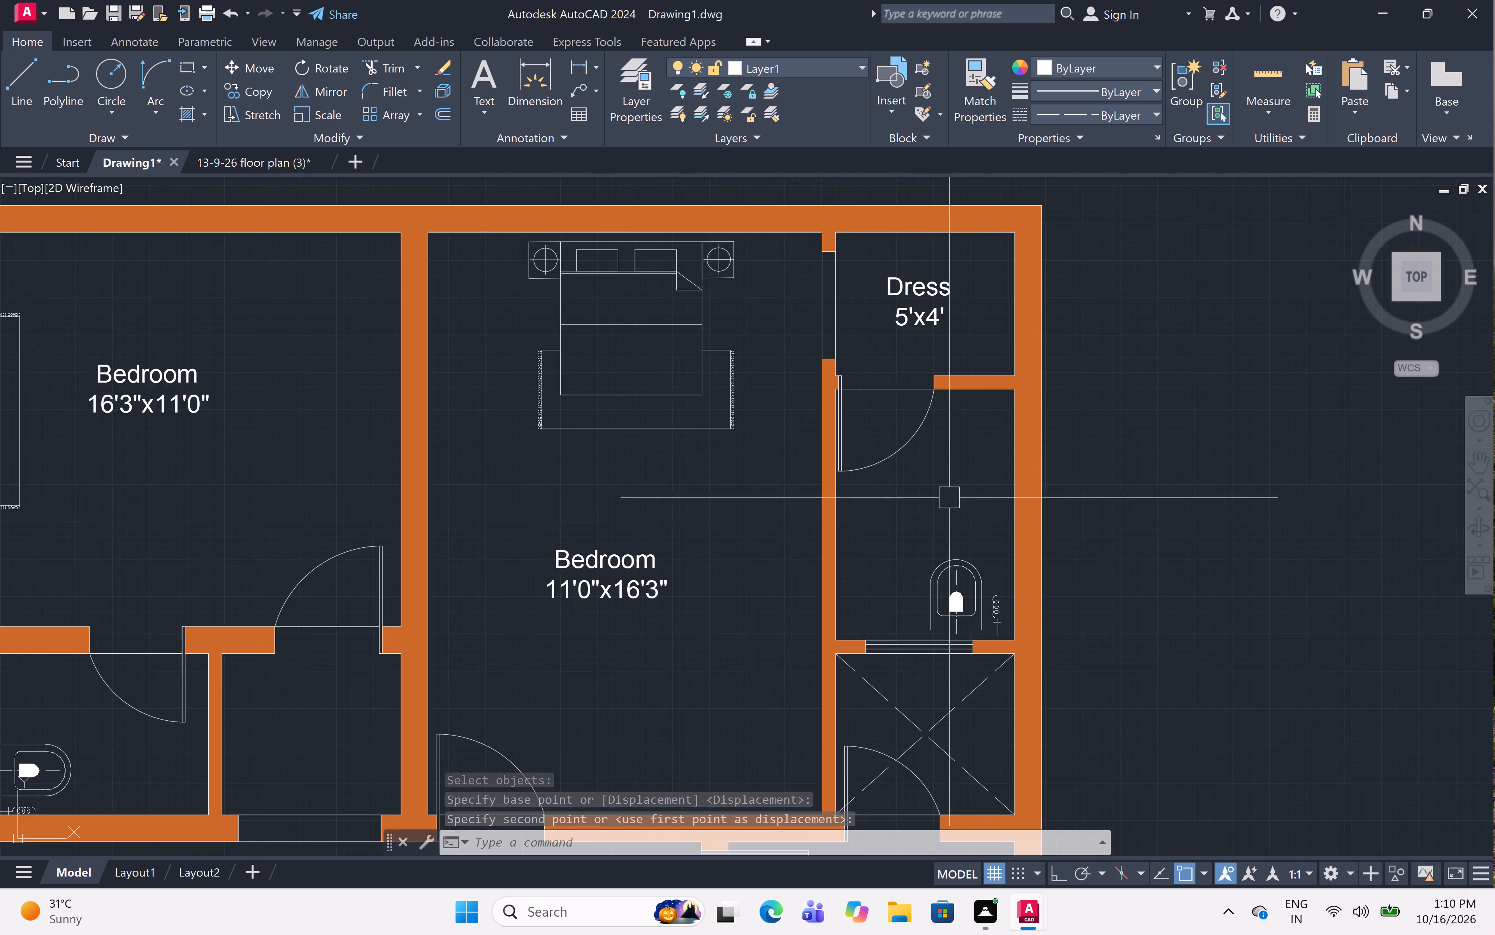
{"action": "scroll", "coordinate": [950, 499], "scroll_direction": "up", "scroll_amount": 1}
{"action": "key", "text": "m"}
{"action": "type", "text": "t"}
{"action": "key", "text": "space"}
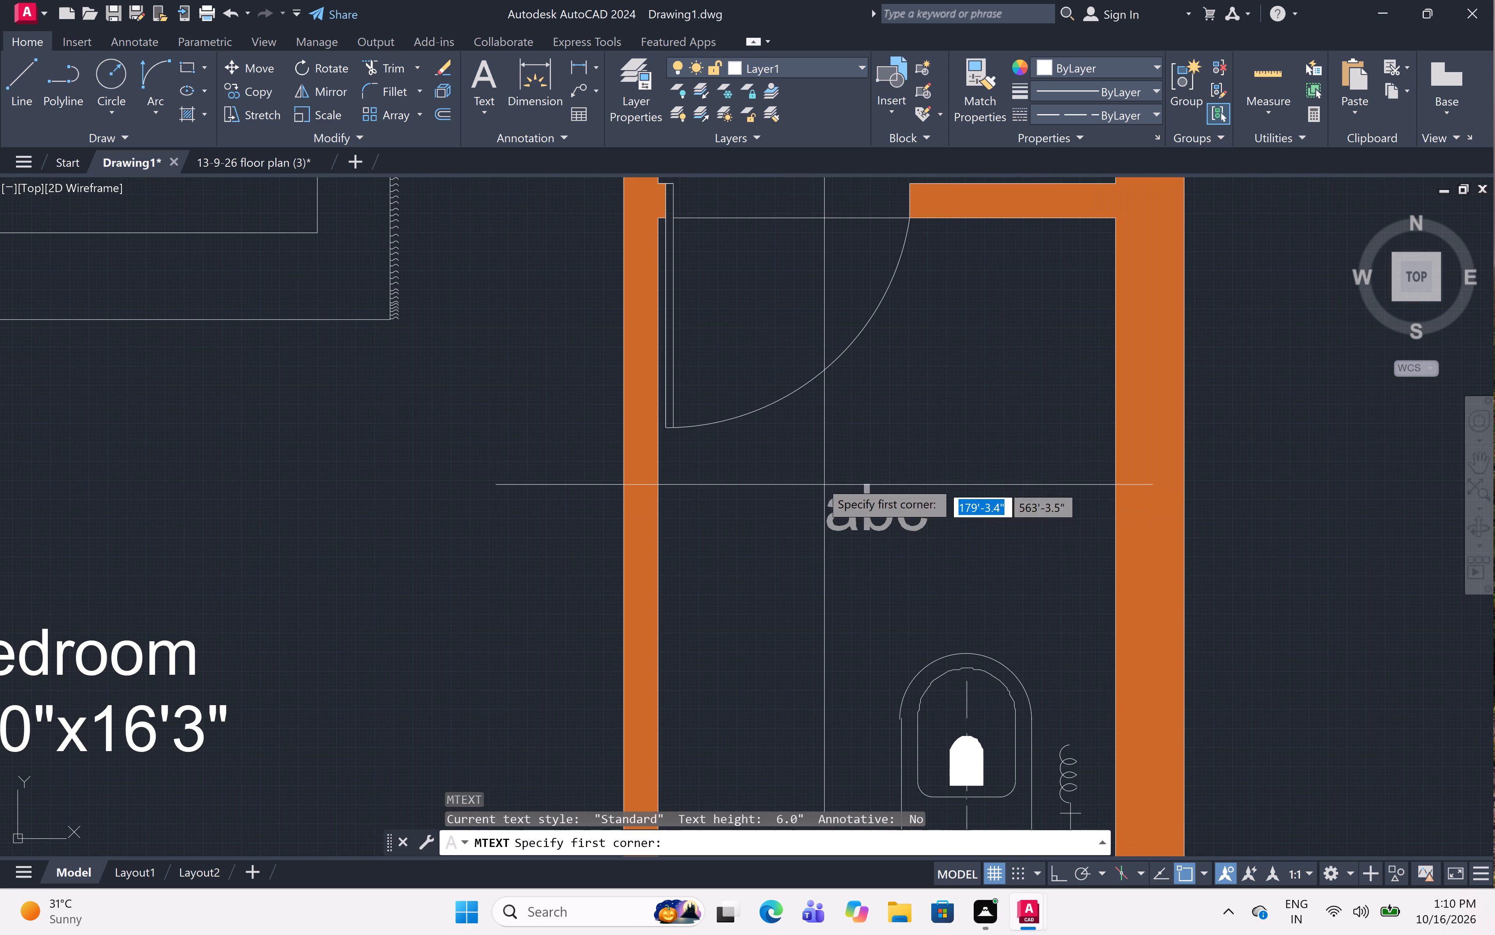
{"action": "left_click", "coordinate": [712, 457]}
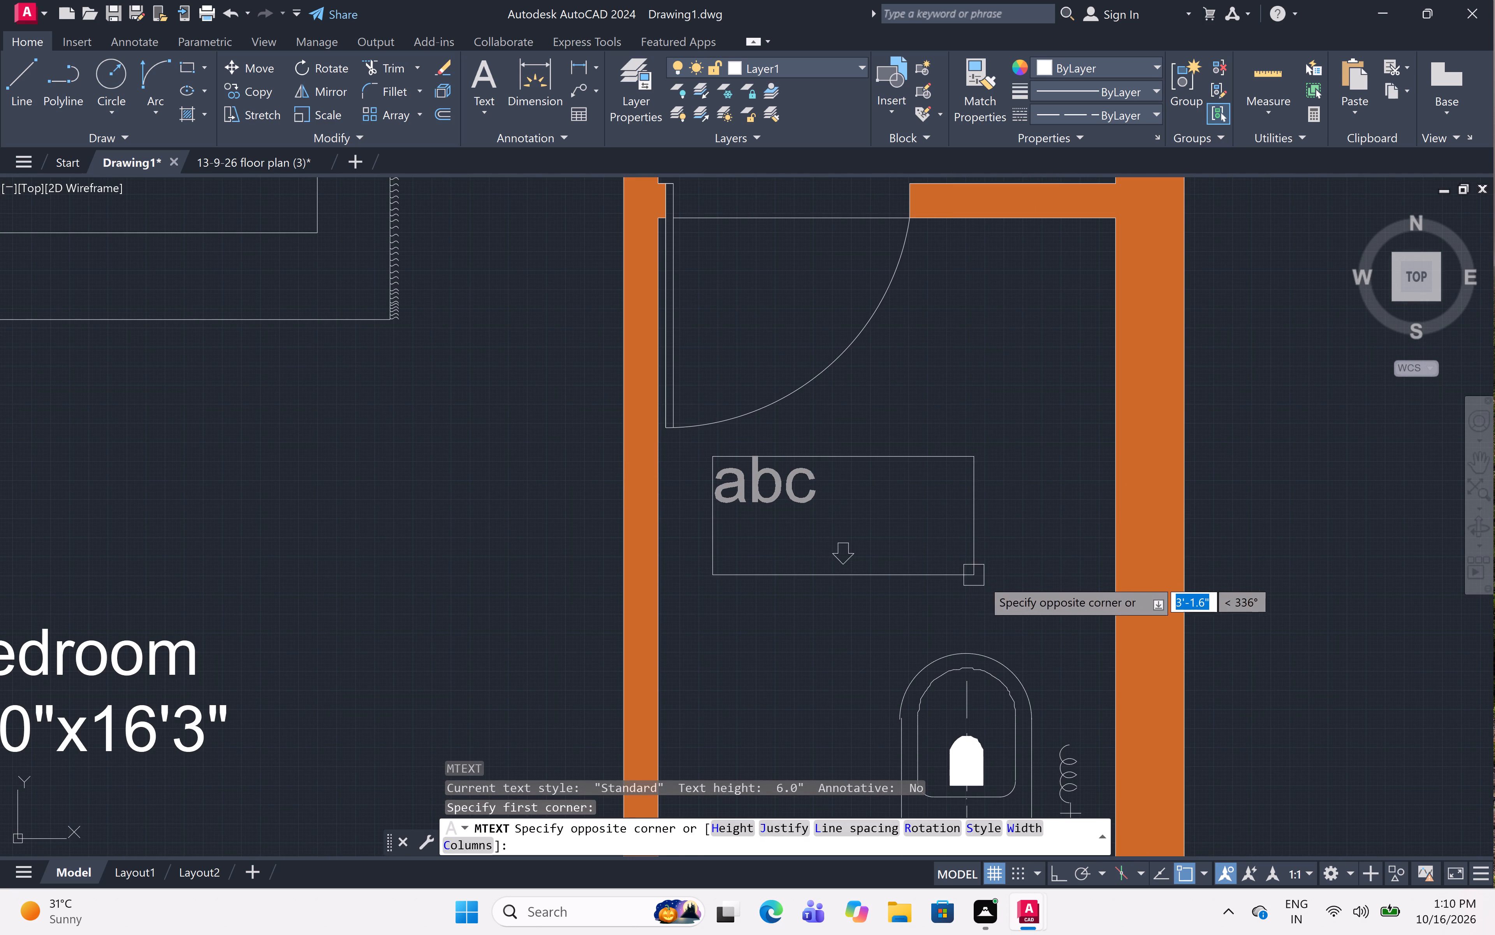
{"action": "left_click", "coordinate": [1065, 615]}
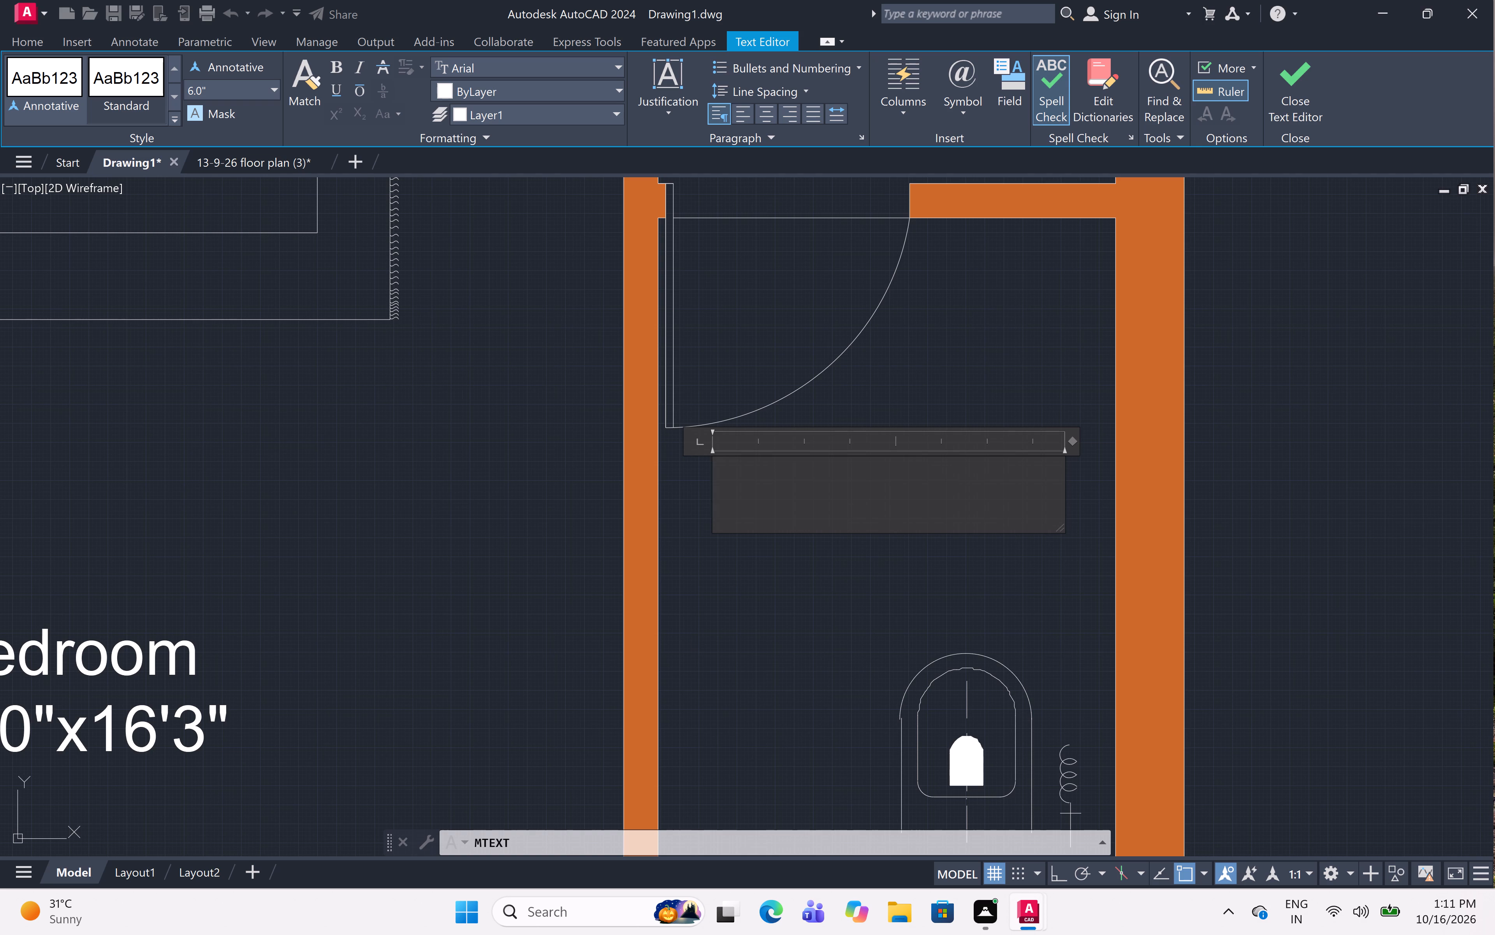
{"action": "scroll", "coordinate": [747, 494], "scroll_direction": "down", "scroll_amount": 1}
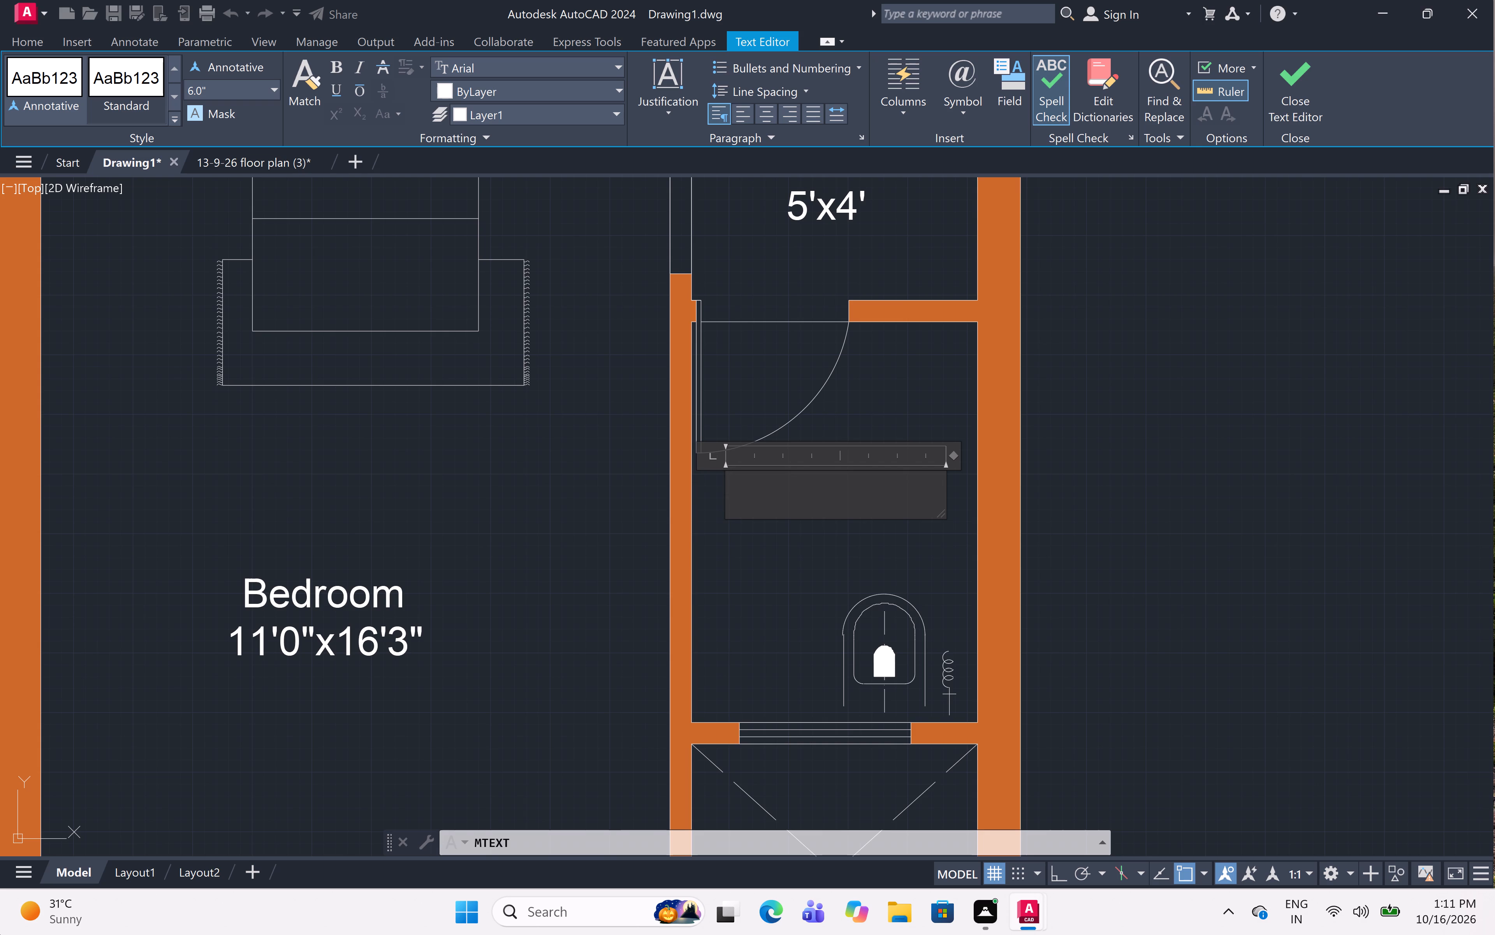
{"action": "type", "text": "oilet"}
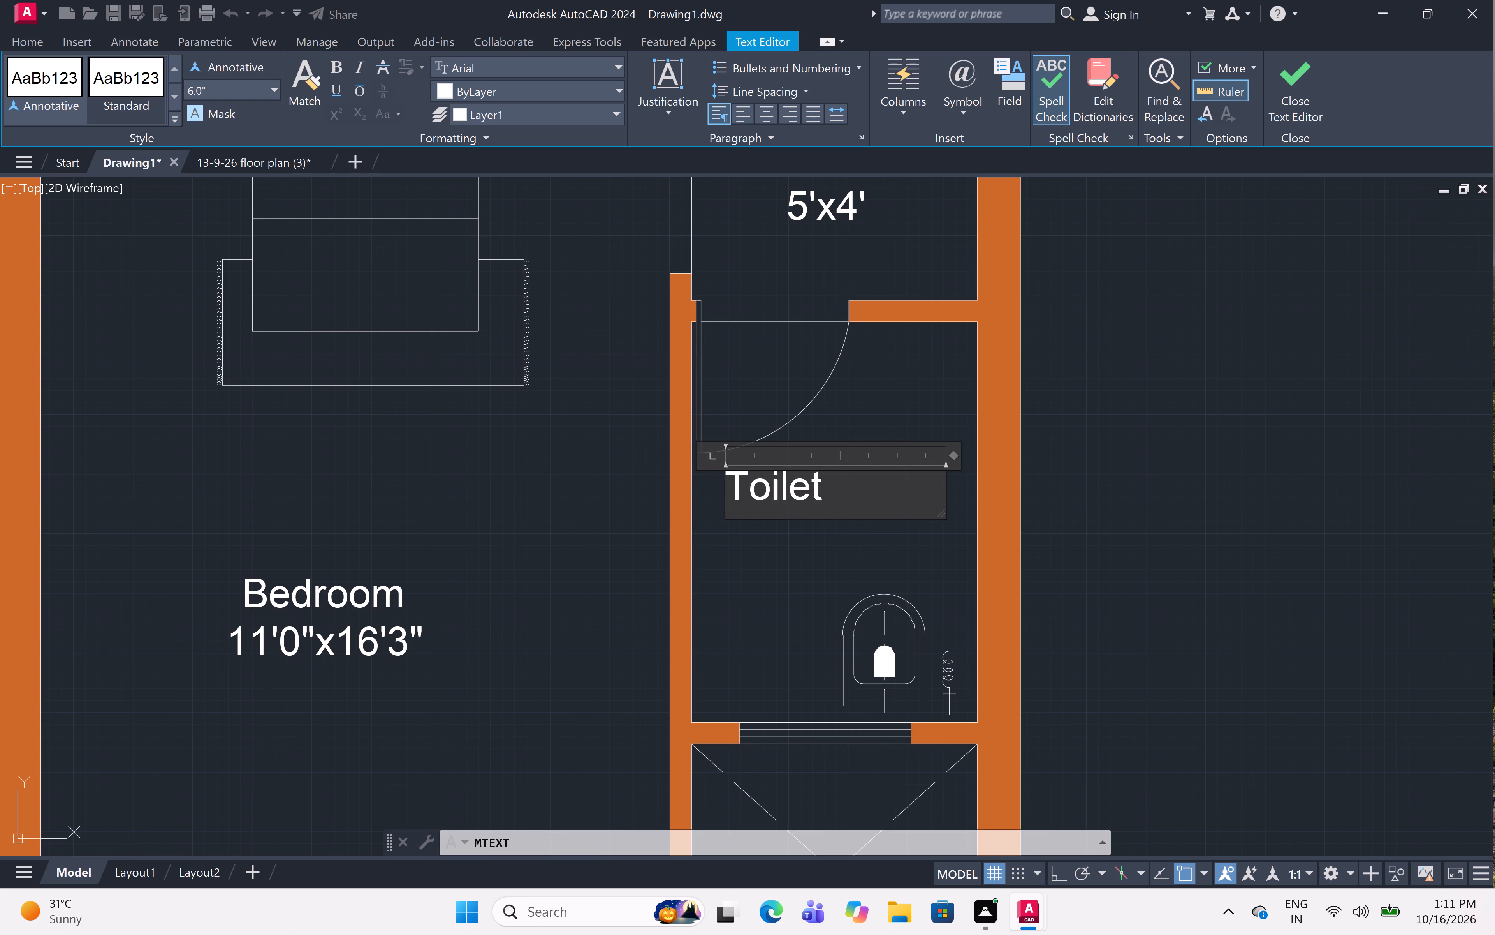
Add 5'x7' as the second line of the "Toilet" label, indented by one space.
{"action": "key", "text": "Return"}
{"action": "key", "text": "space"}
{"action": "key", "text": "space"}
{"action": "type", "text": "5'"}
{"action": "type", "text": "7'"}
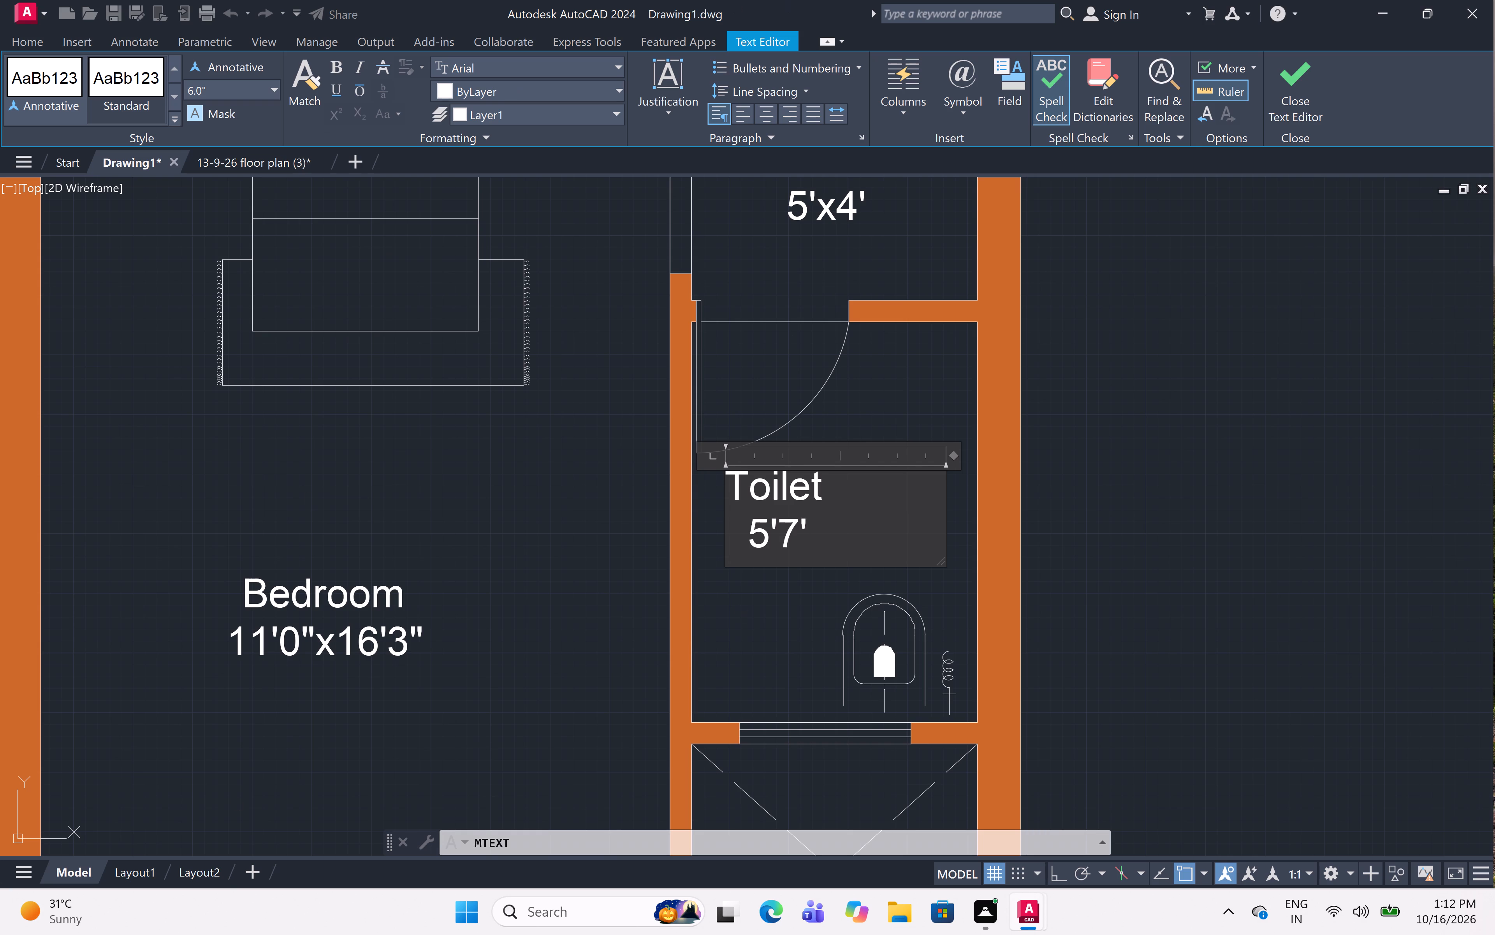
{"action": "scroll", "coordinate": [784, 534], "scroll_direction": "up", "scroll_amount": 4}
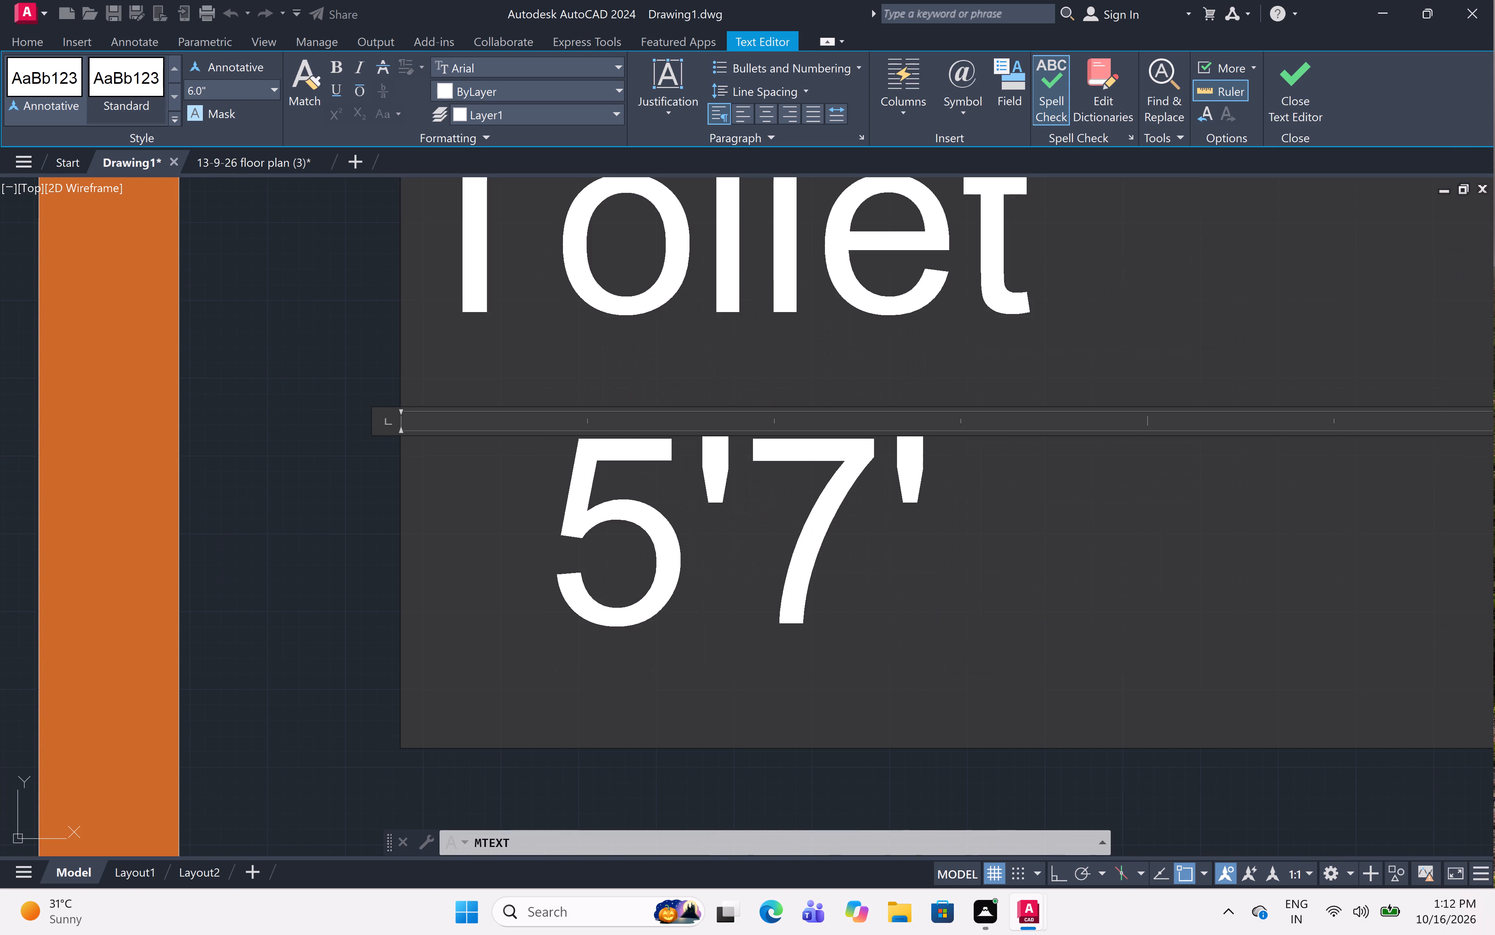
{"action": "left_click", "coordinate": [764, 520]}
{"action": "key", "text": "x"}
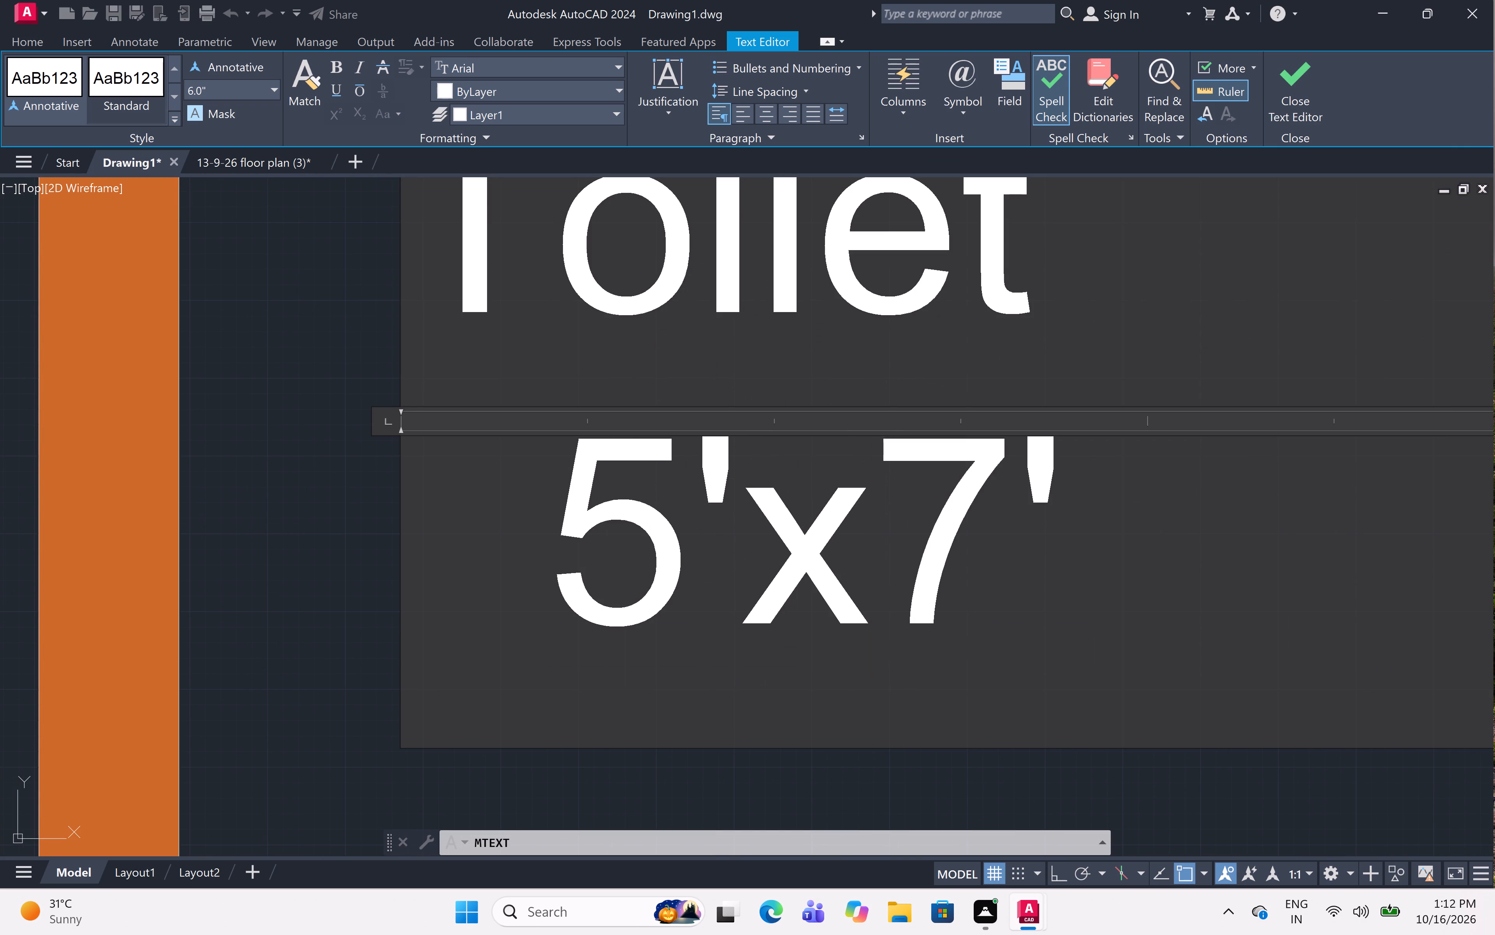
{"action": "scroll", "coordinate": [784, 479], "scroll_direction": "down", "scroll_amount": 2}
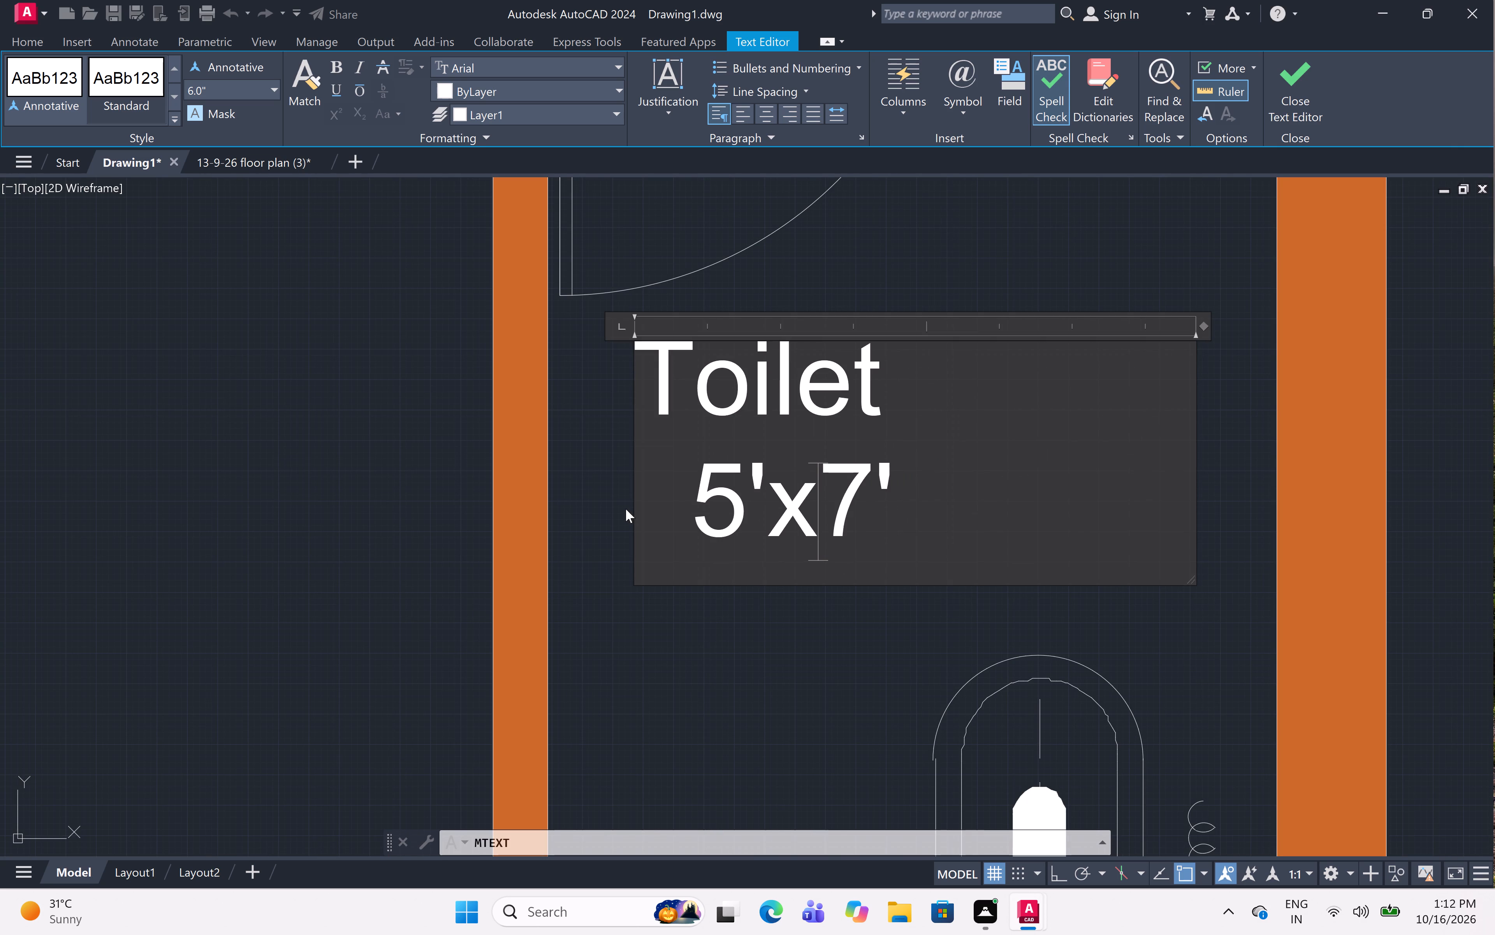
{"action": "left_click", "coordinate": [691, 504]}
{"action": "key", "text": "BackSpace"}
{"action": "left_click", "coordinate": [638, 641]}
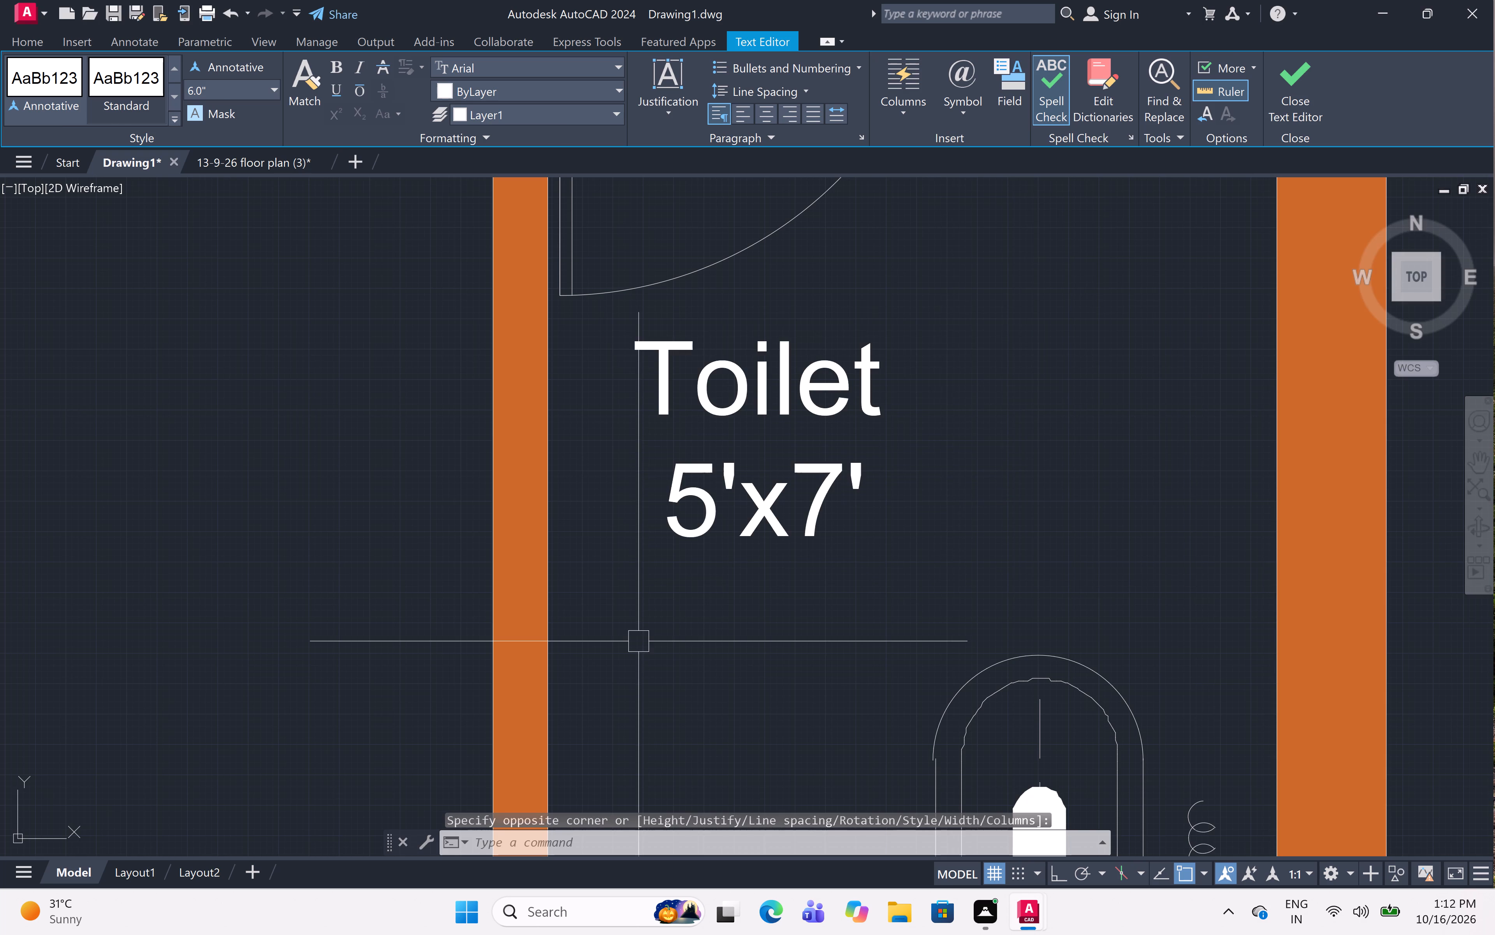
Move the "Toilet" label sideways to the middle of its room, above the WC.
{"action": "scroll", "coordinate": [709, 413], "scroll_direction": "down", "scroll_amount": 3}
{"action": "scroll", "coordinate": [711, 400], "scroll_direction": "up", "scroll_amount": 3}
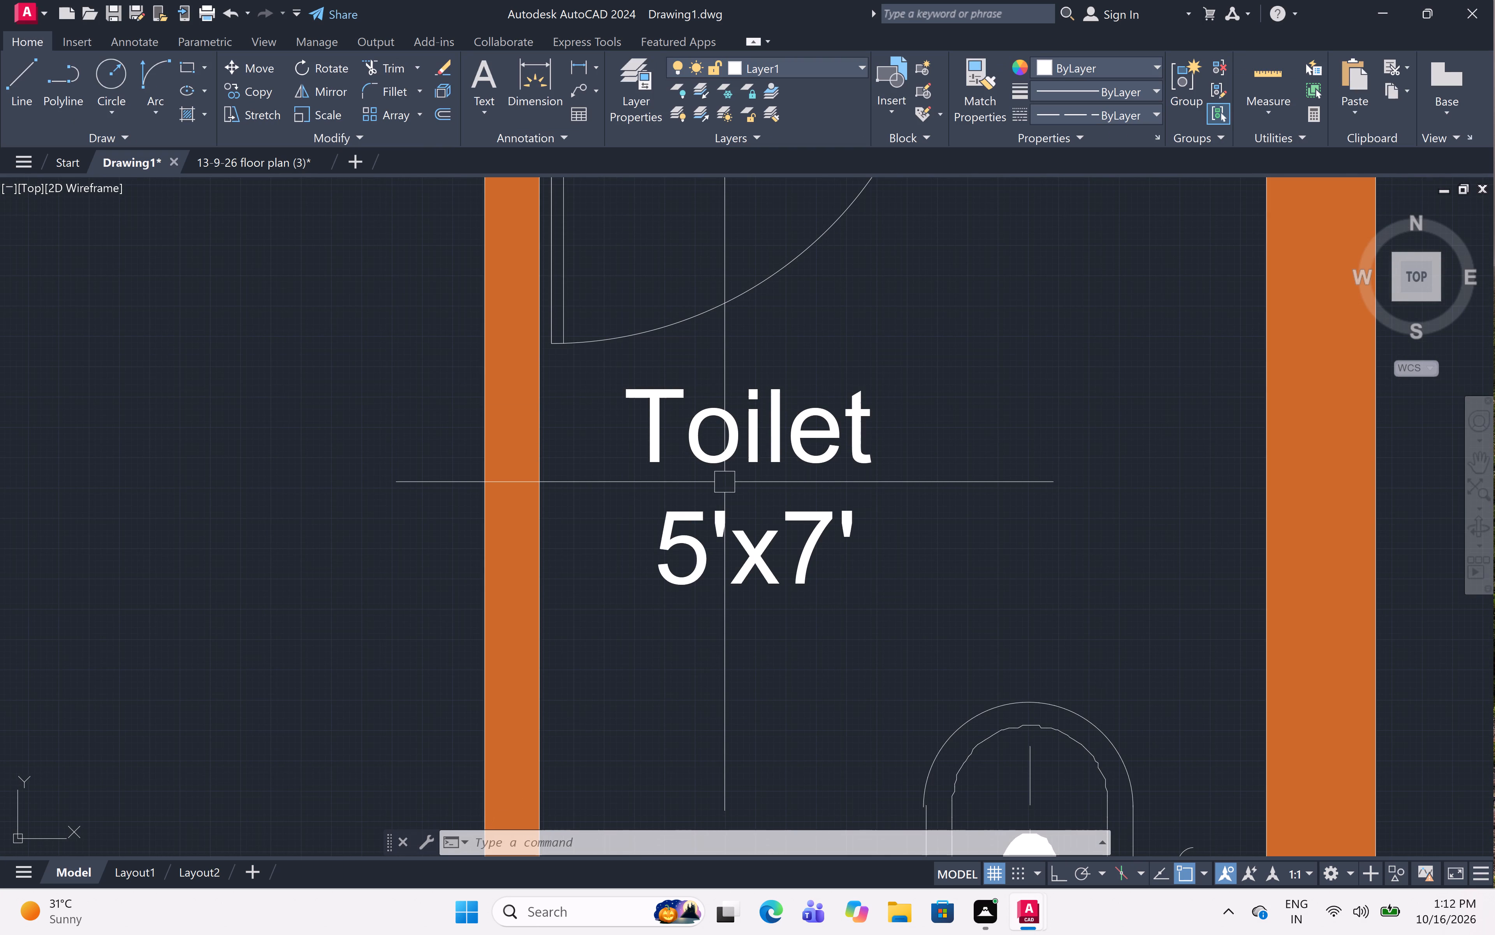
{"action": "left_click", "coordinate": [690, 441]}
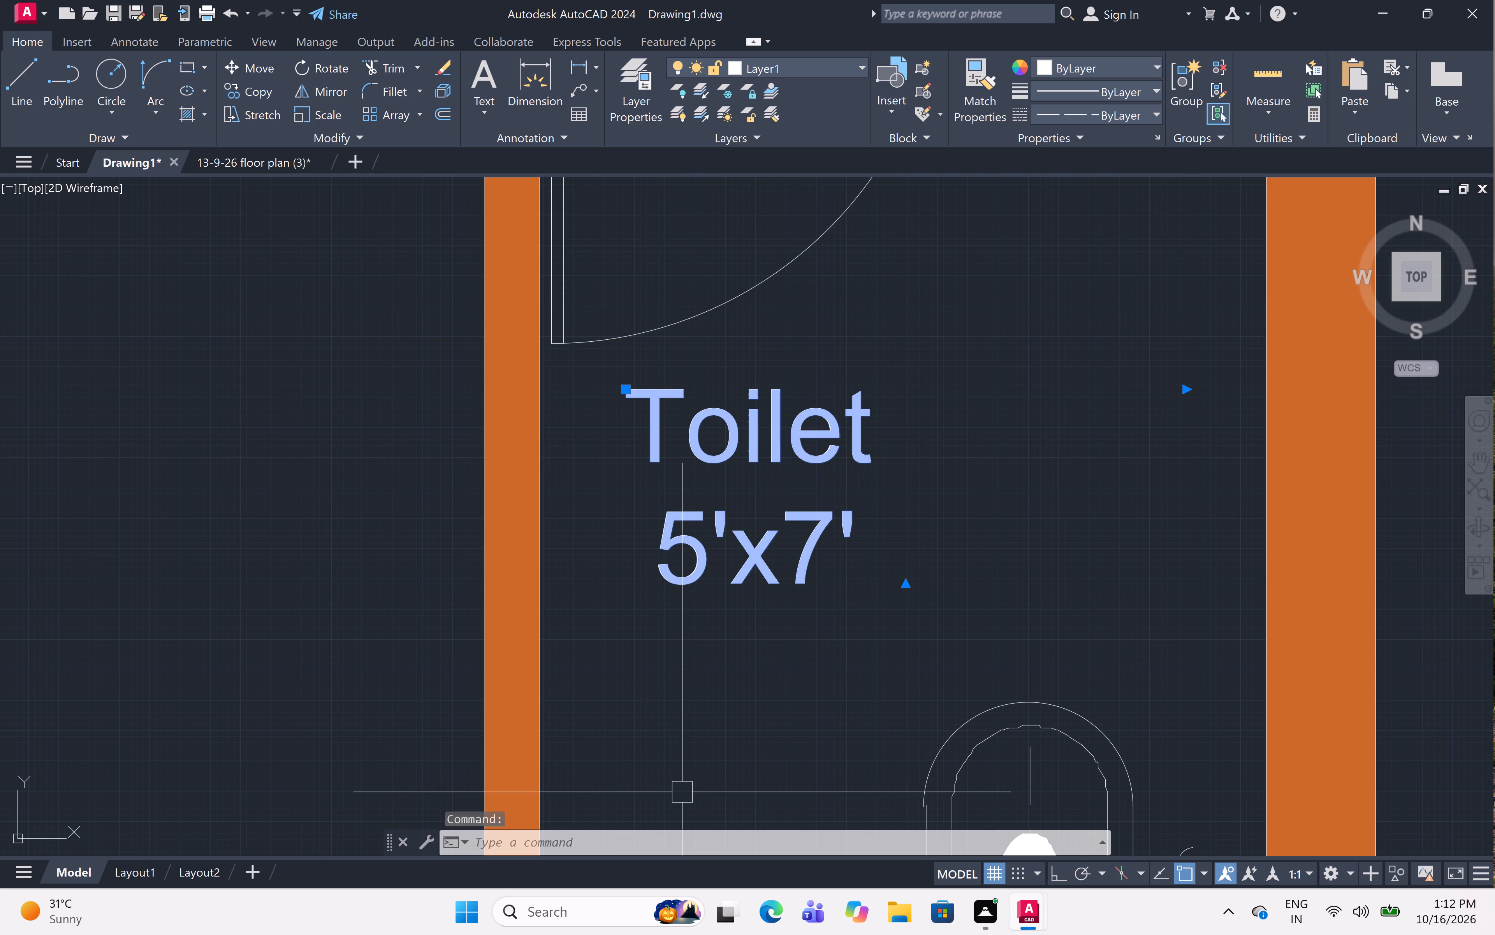
{"action": "key", "text": "m"}
{"action": "key", "text": "space"}
{"action": "left_click", "coordinate": [751, 503]}
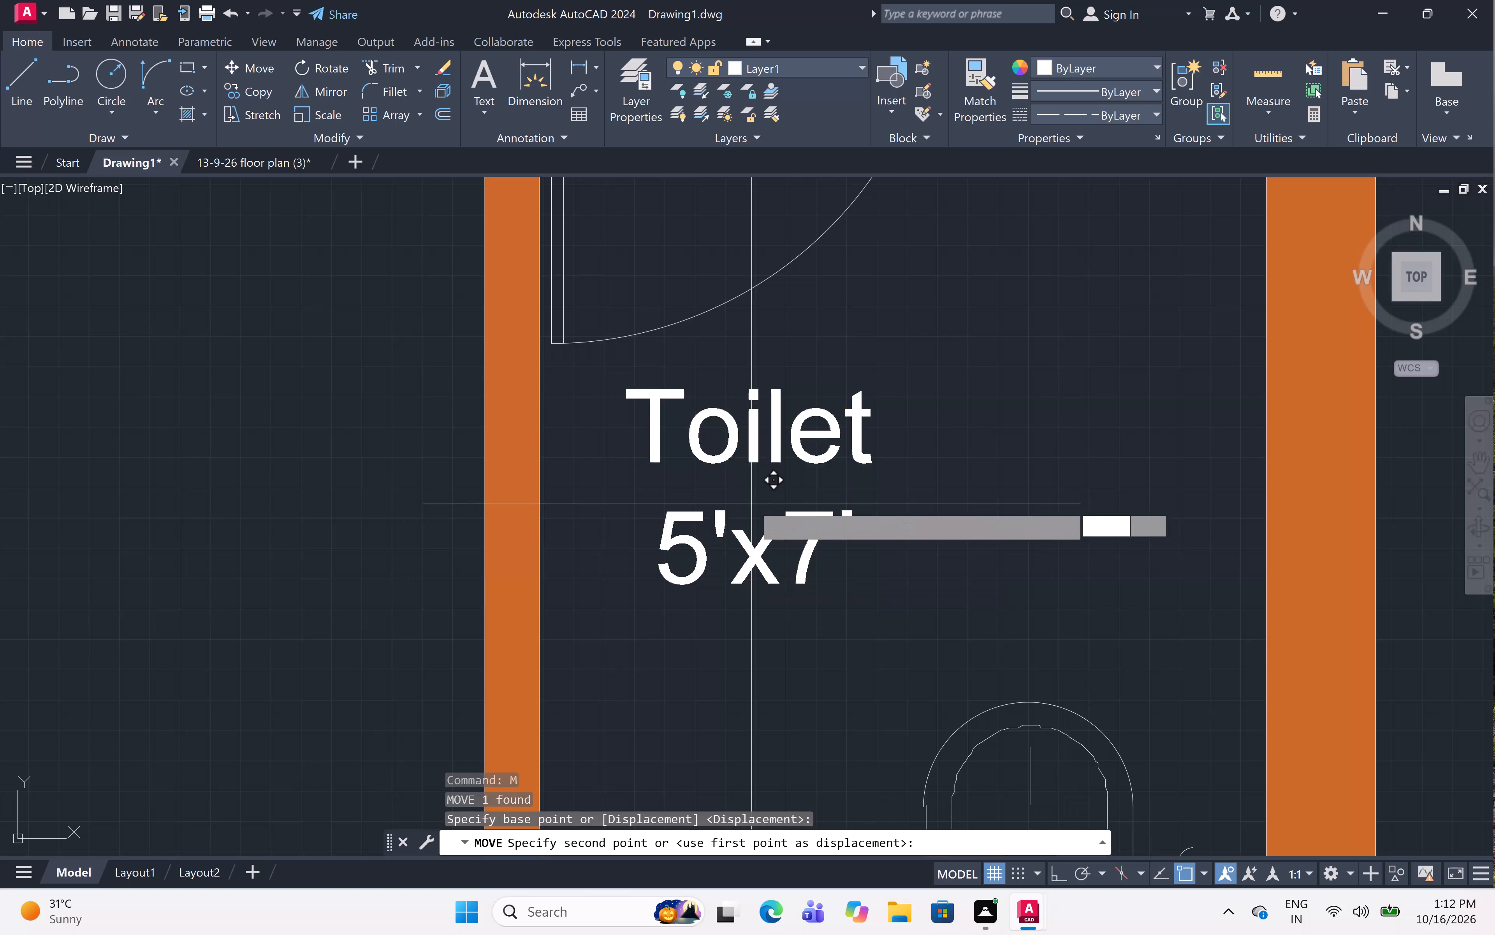
{"action": "left_click", "coordinate": [881, 516]}
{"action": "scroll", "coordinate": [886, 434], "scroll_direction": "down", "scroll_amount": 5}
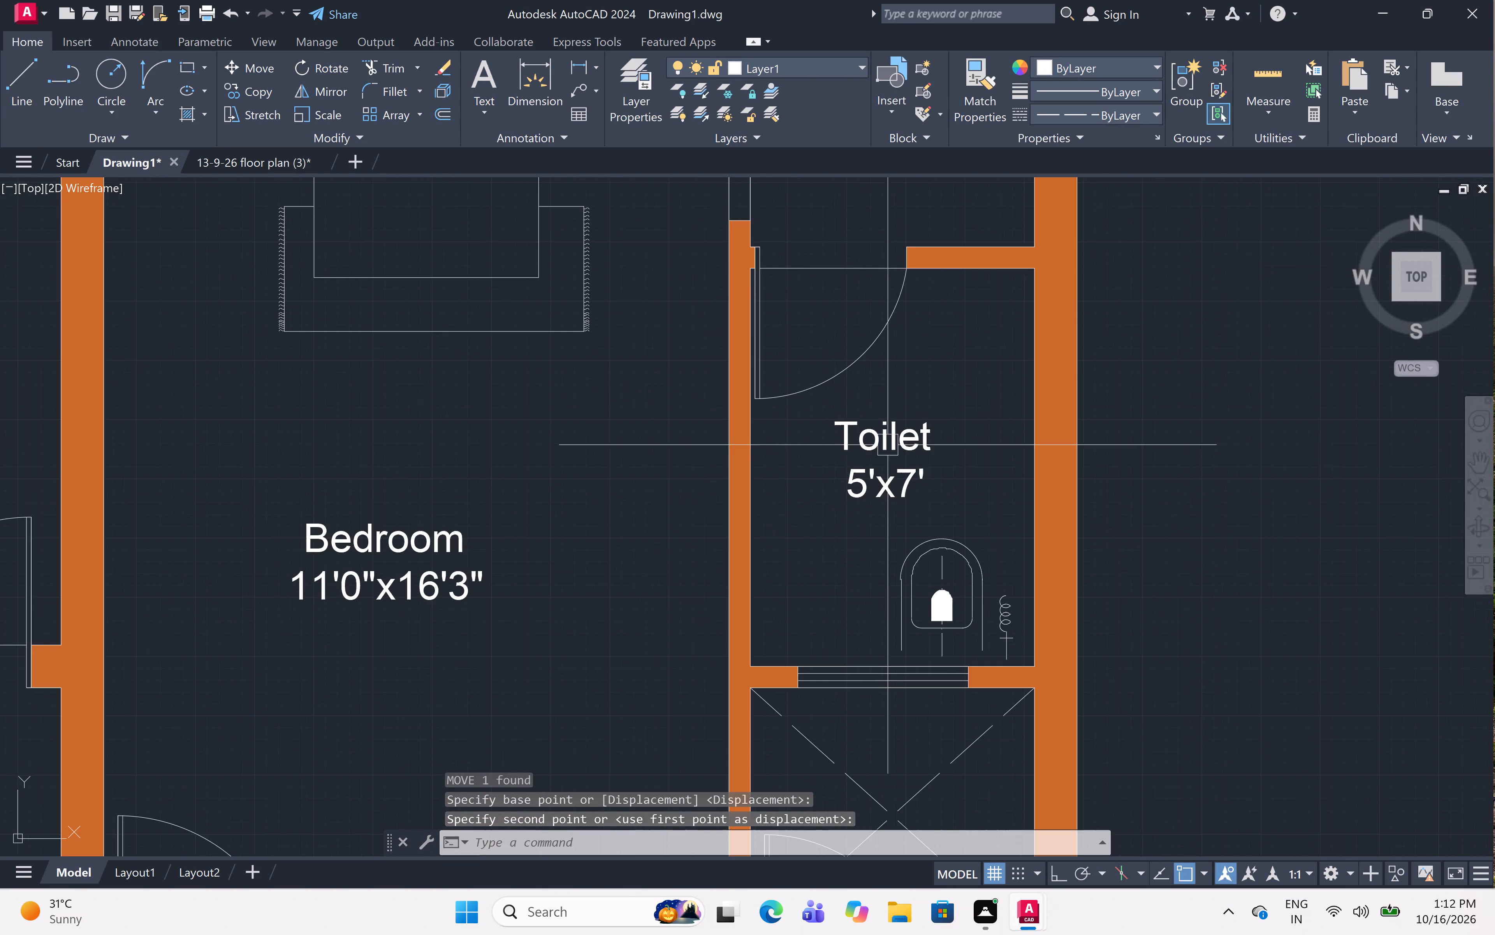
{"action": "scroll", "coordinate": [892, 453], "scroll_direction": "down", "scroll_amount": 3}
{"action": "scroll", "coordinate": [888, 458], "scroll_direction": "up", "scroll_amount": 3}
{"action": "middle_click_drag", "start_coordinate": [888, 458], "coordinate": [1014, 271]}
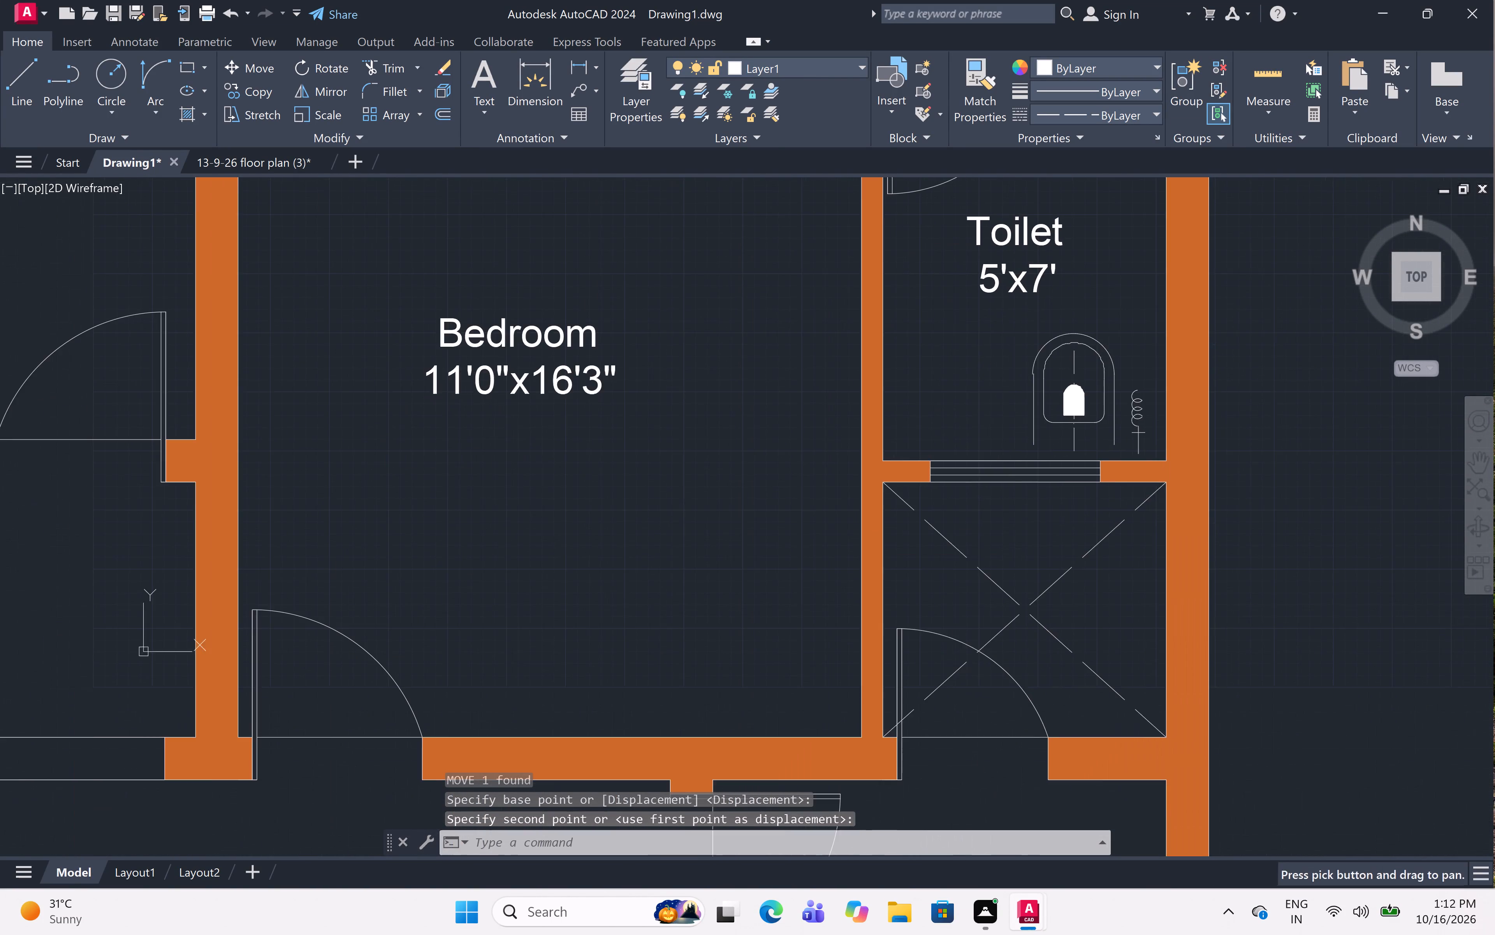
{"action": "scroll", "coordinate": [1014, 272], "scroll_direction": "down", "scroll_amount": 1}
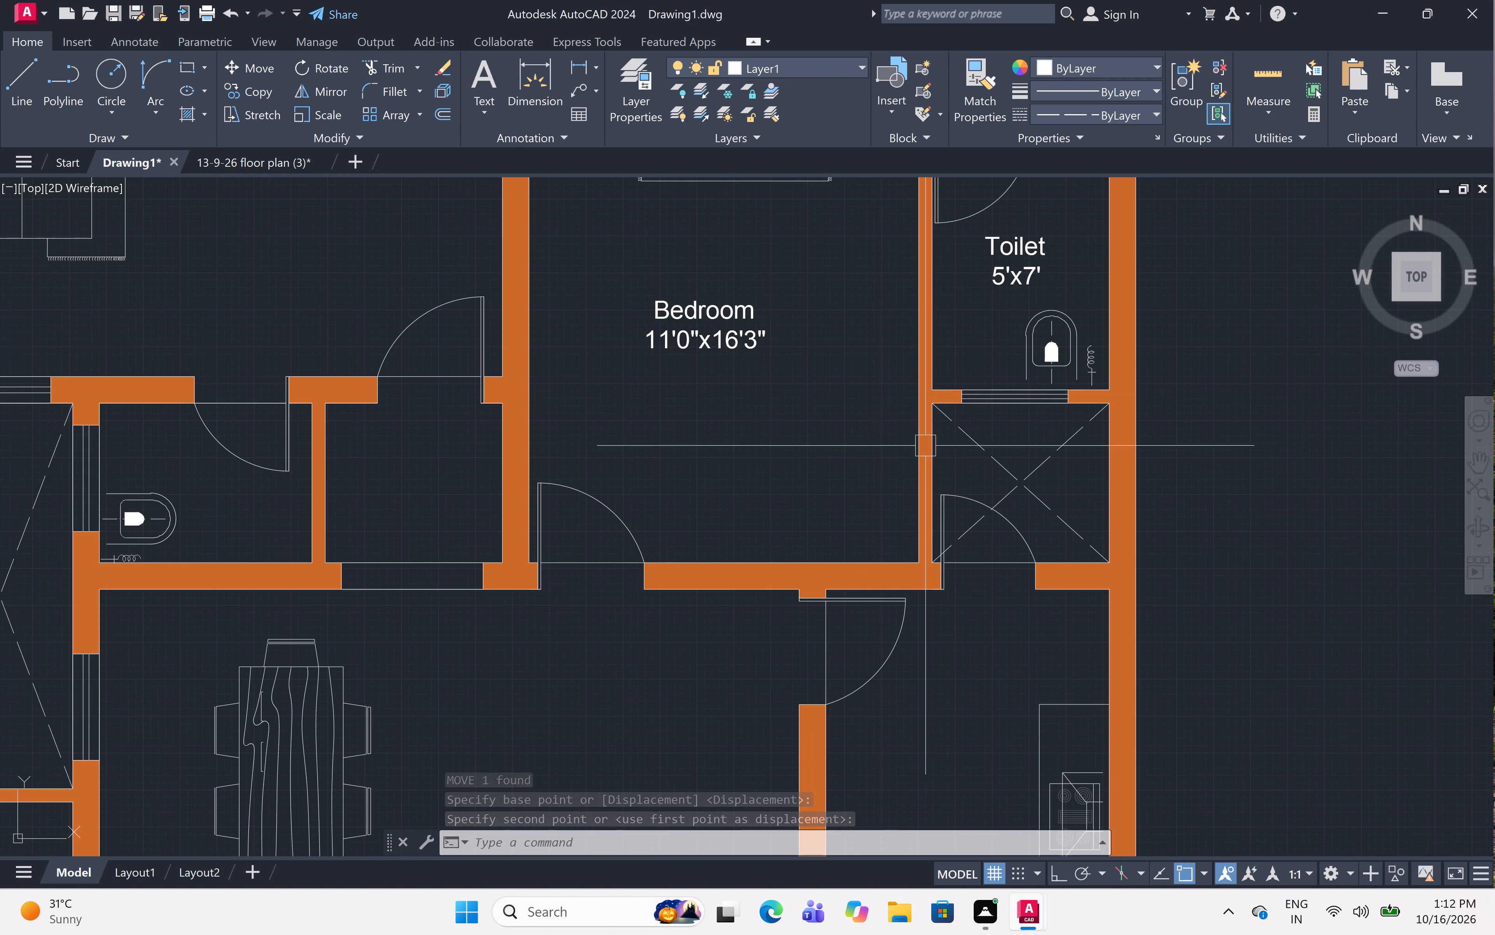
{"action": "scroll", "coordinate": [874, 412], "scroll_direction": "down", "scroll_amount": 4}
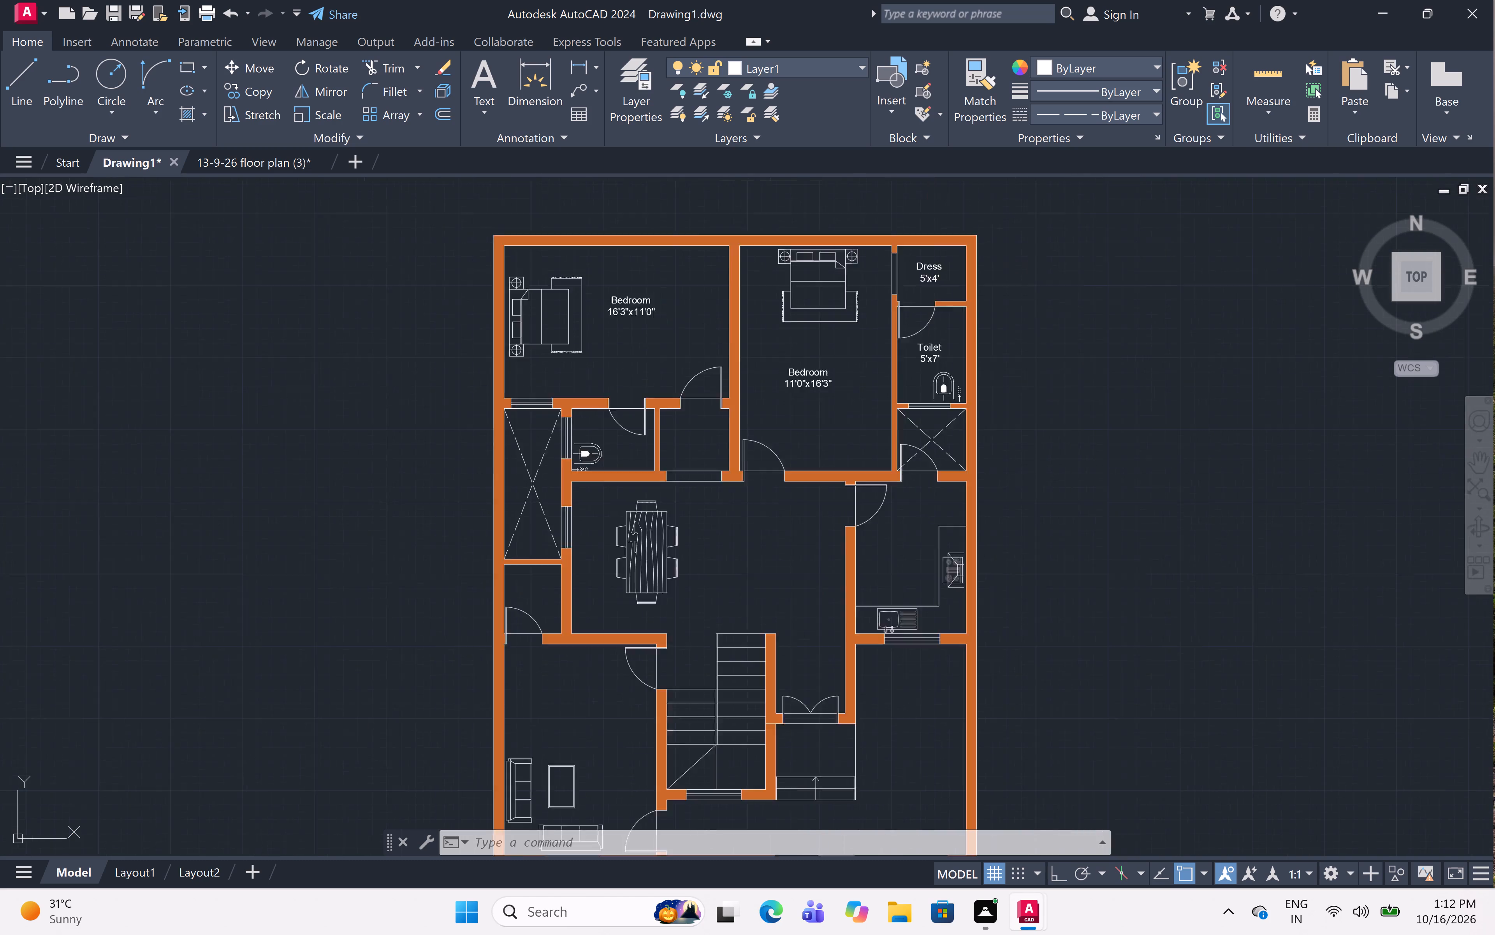
Add a two-line multiline text label reading "Lobby" over 5'x5', second line indented one space, in the small room beside the bath.
{"action": "scroll", "coordinate": [805, 421], "scroll_direction": "up", "scroll_amount": 6}
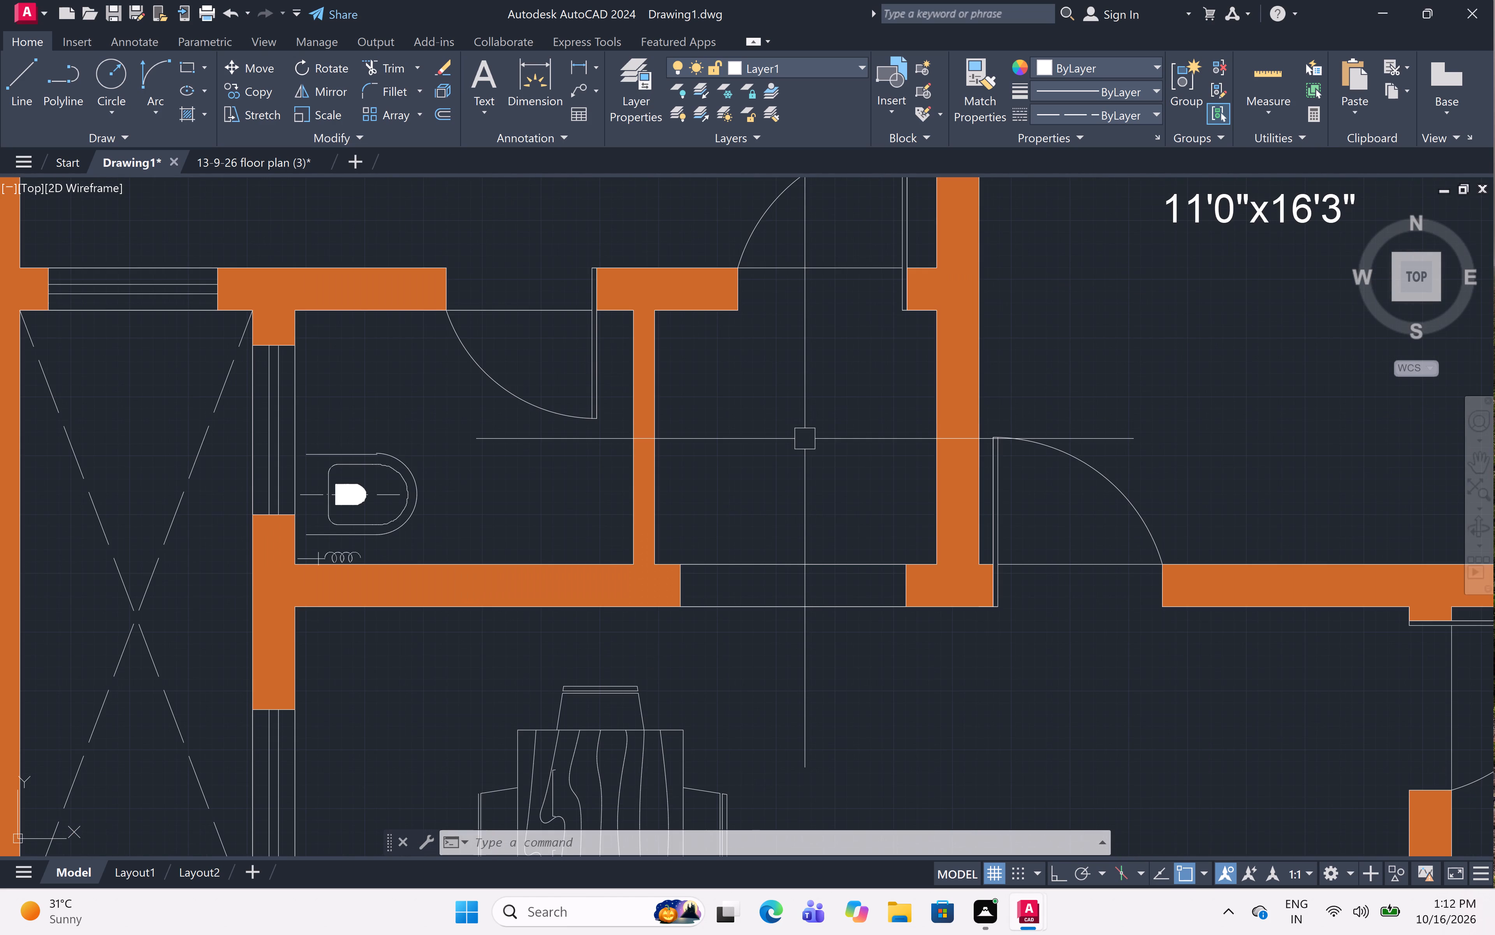
{"action": "type", "text": "mt"}
{"action": "key", "text": "space"}
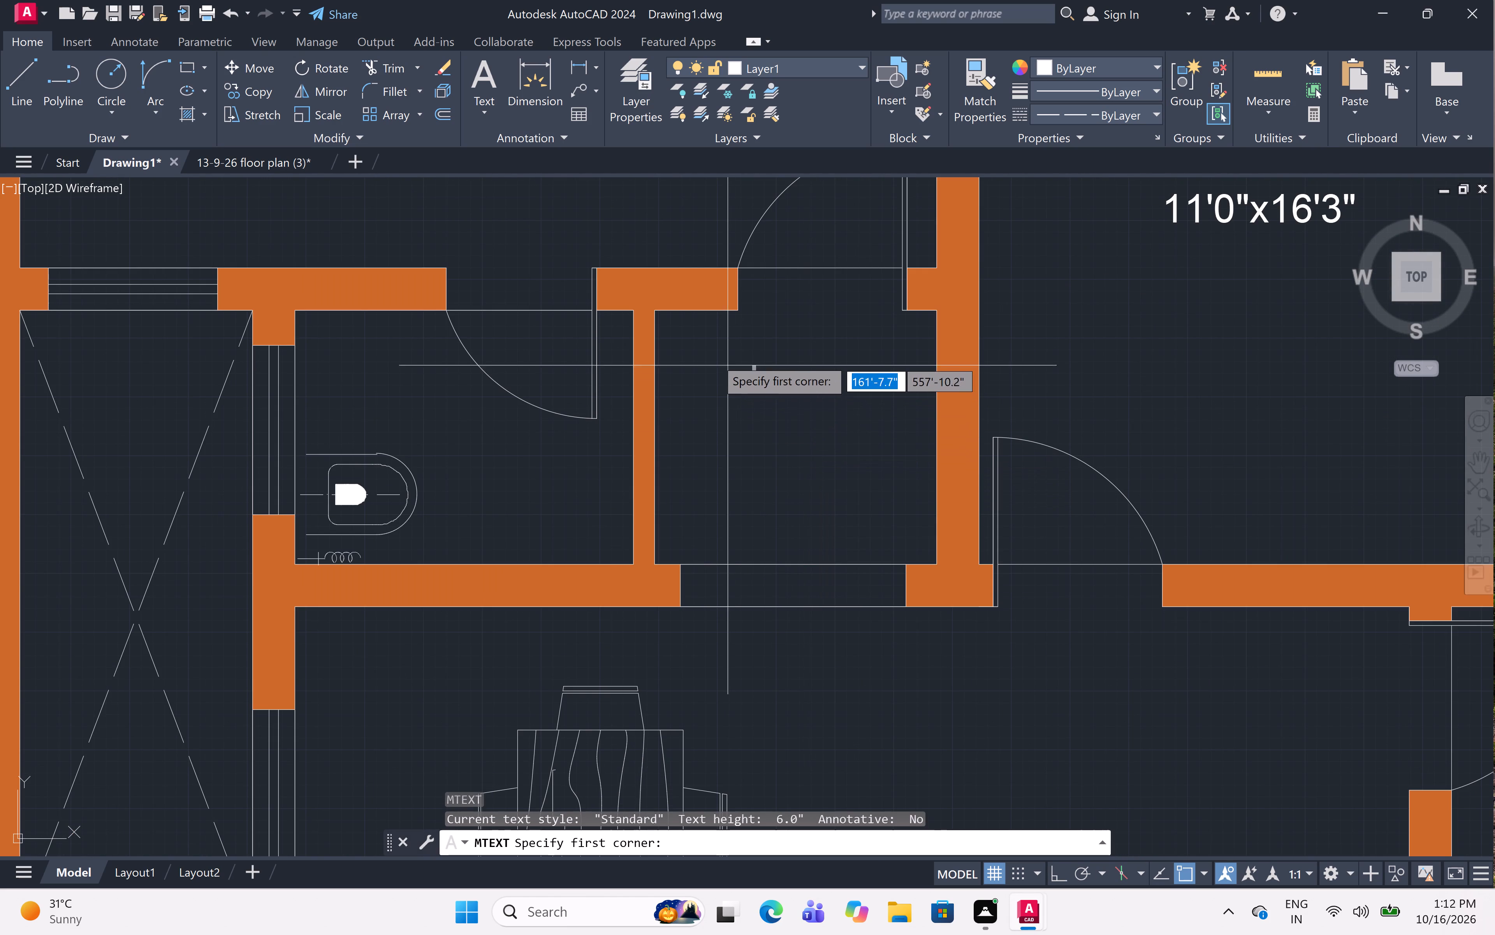
{"action": "left_click", "coordinate": [716, 384]}
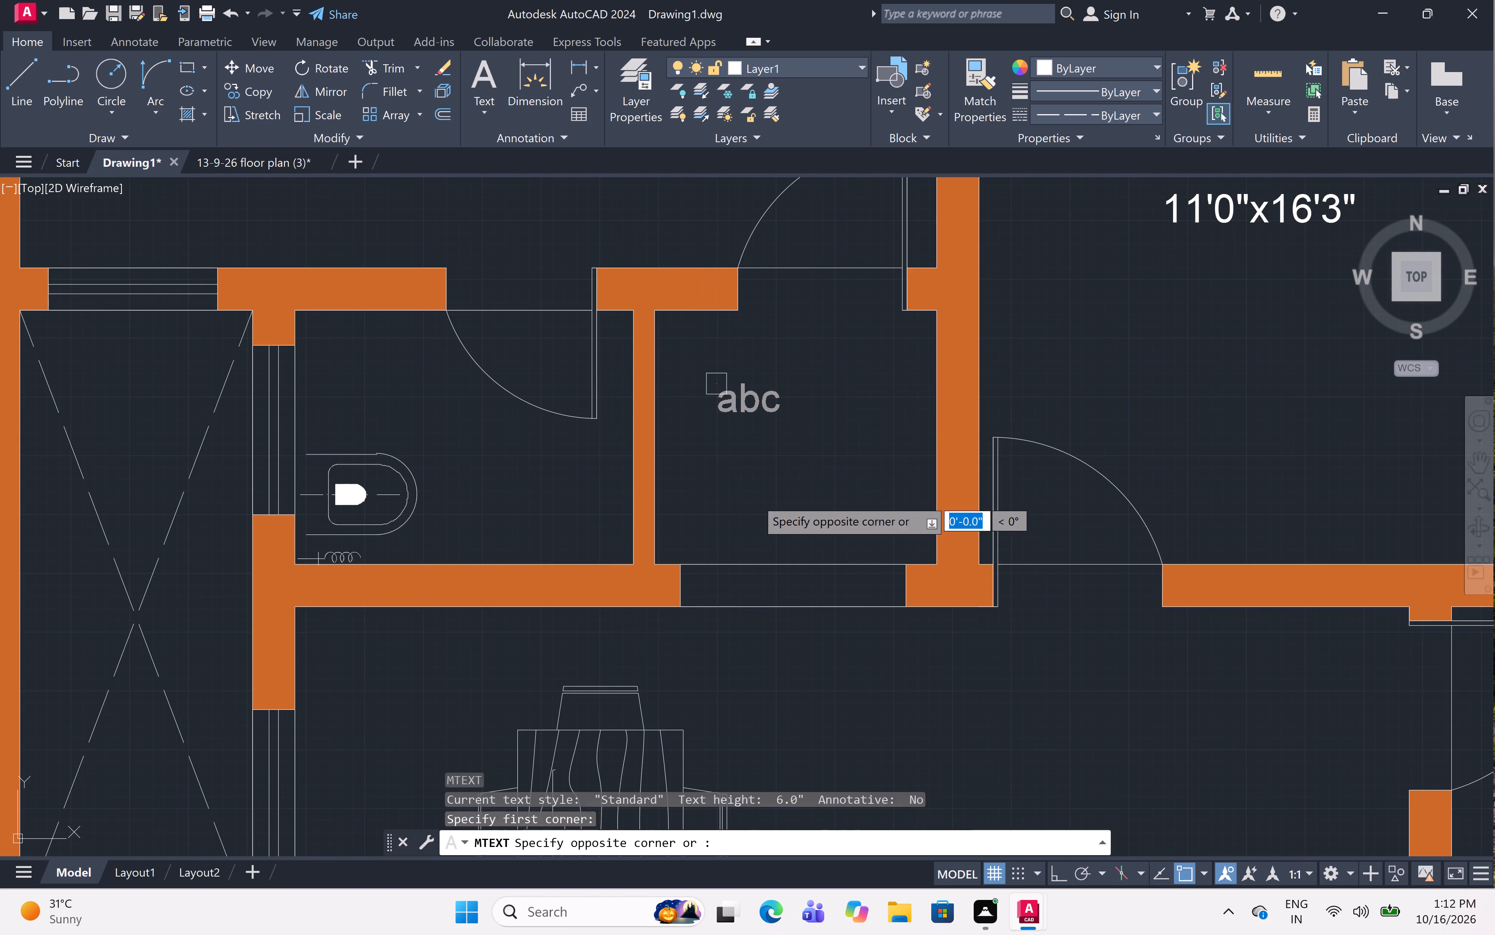
{"action": "left_click", "coordinate": [884, 510]}
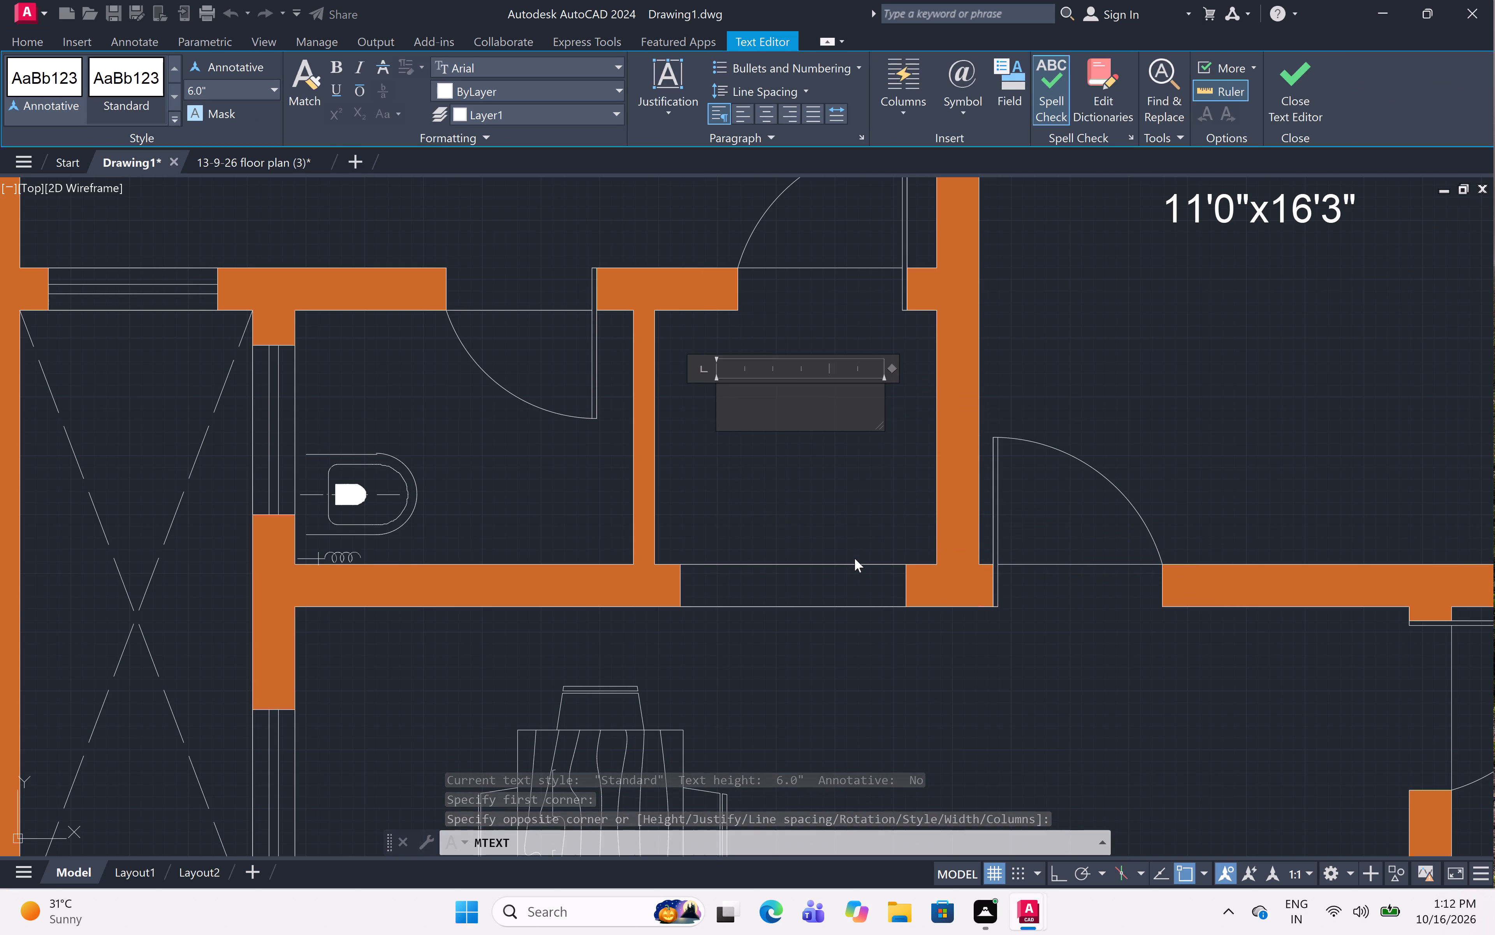
{"action": "key", "text": "o"}
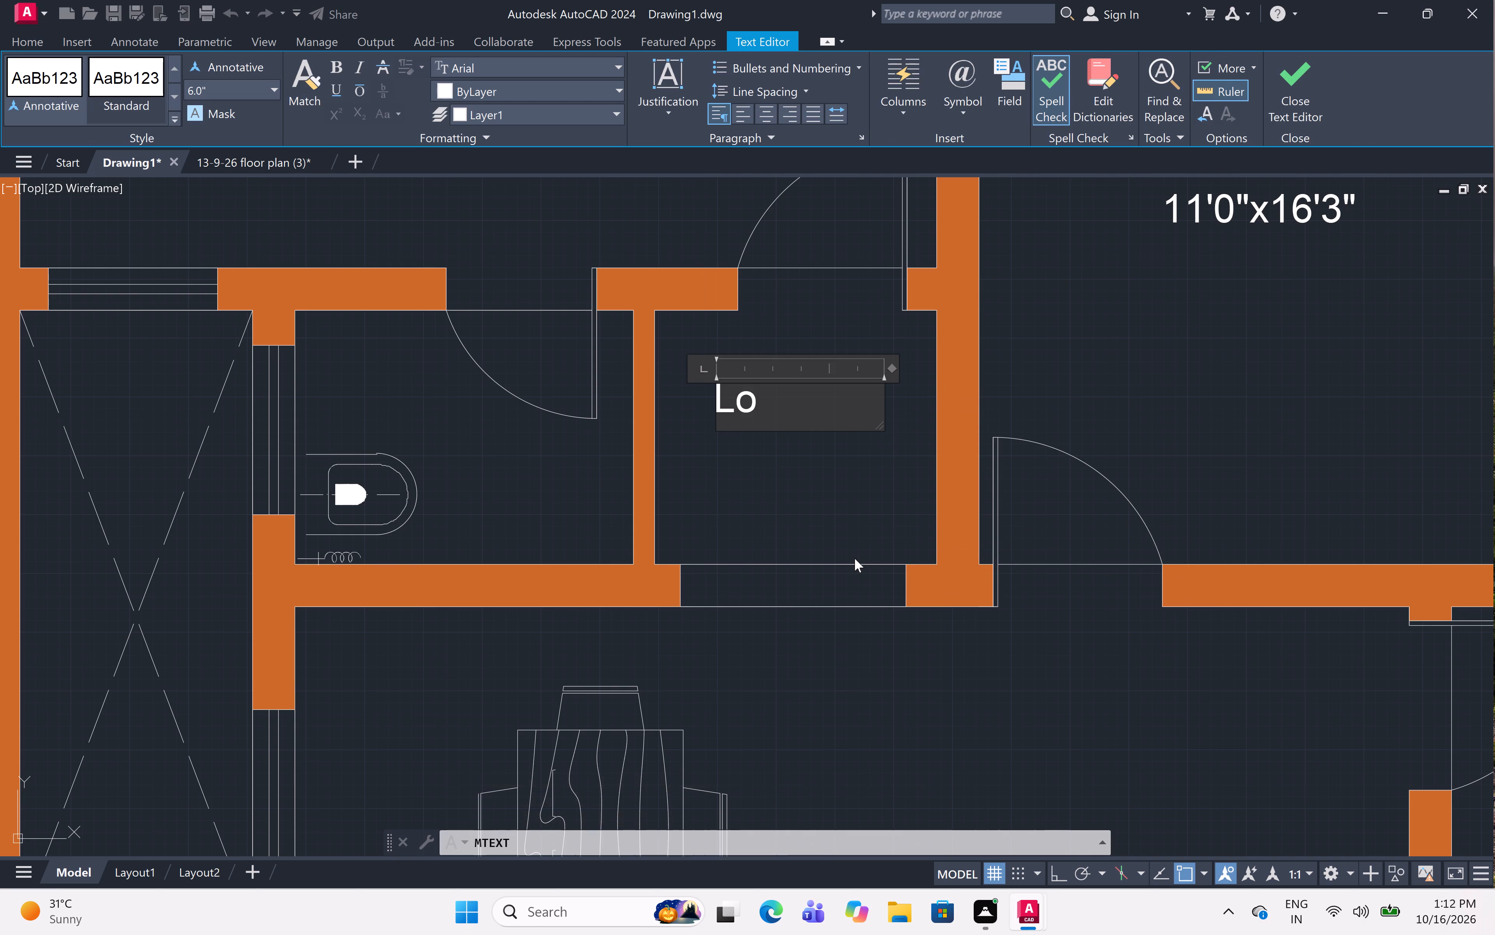
{"action": "type", "text": "bby"}
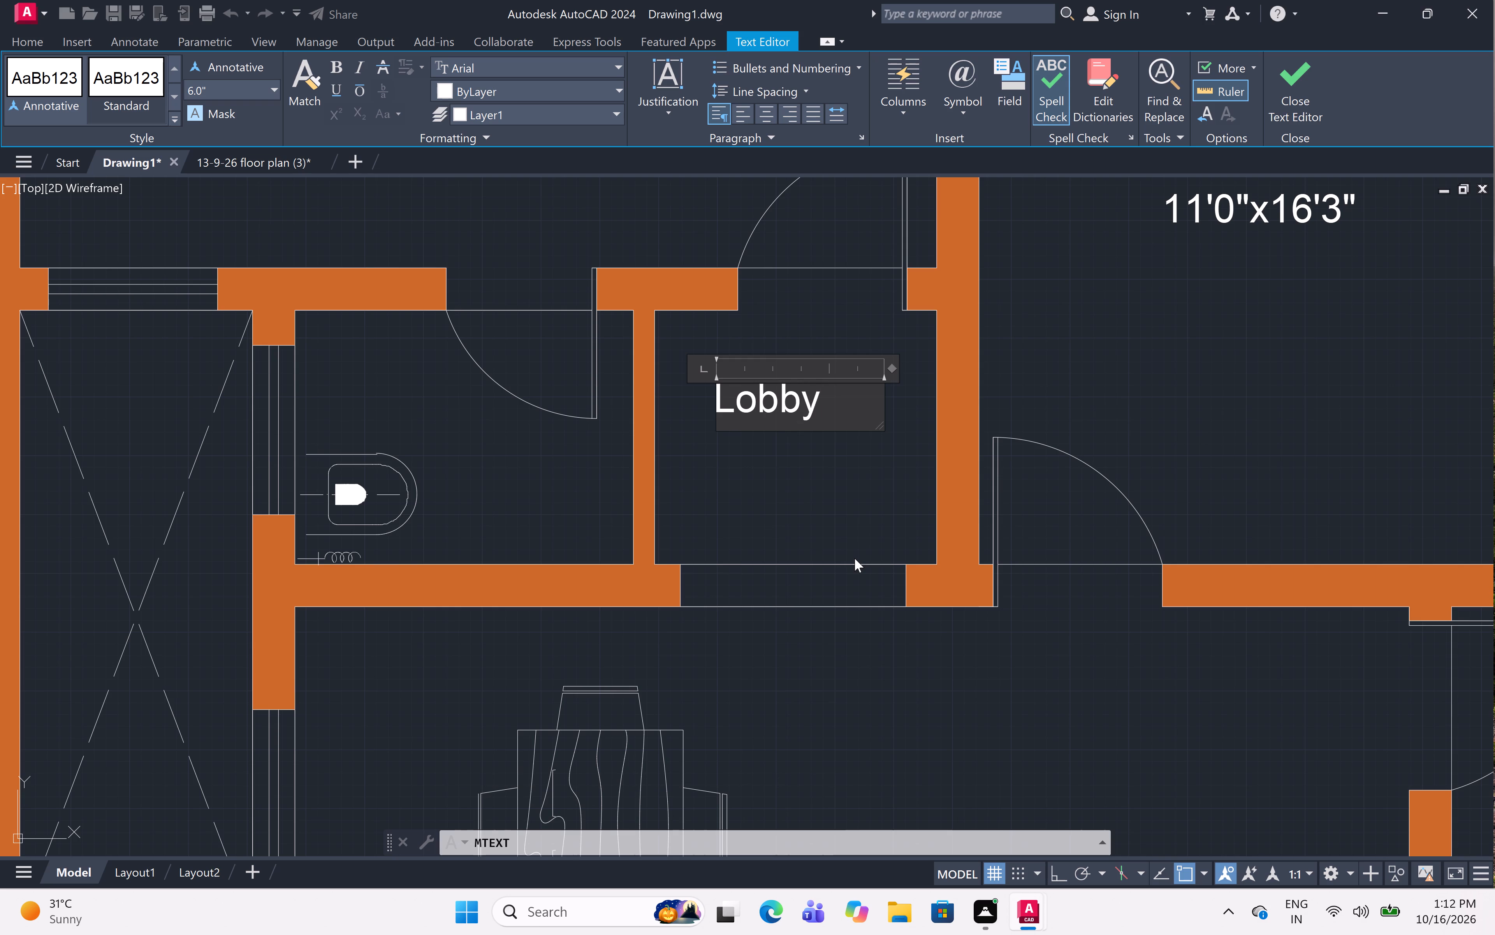
{"action": "key", "text": "Return"}
{"action": "key", "text": "space"}
{"action": "key", "text": "5"}
{"action": "type", "text": "'x5'"}
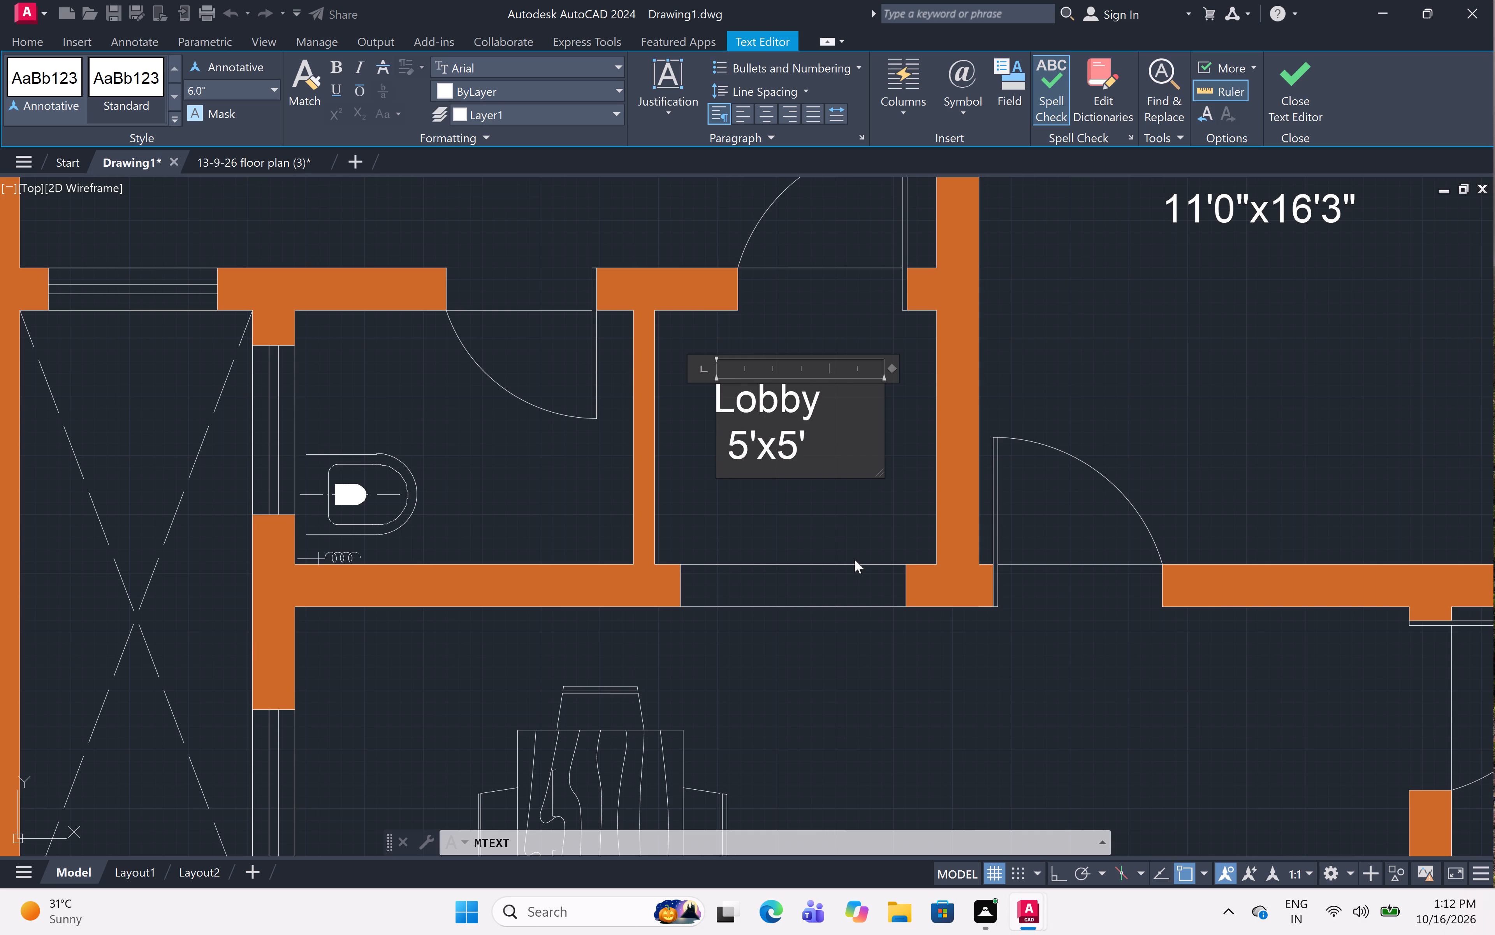
{"action": "left_click", "coordinate": [759, 379]}
{"action": "left_click", "coordinate": [812, 519]}
Add multiline text reading "Bath", indented by two spaces, between the WC and the lobby wall, below the door swing.
{"action": "scroll", "coordinate": [816, 470], "scroll_direction": "down", "scroll_amount": 4}
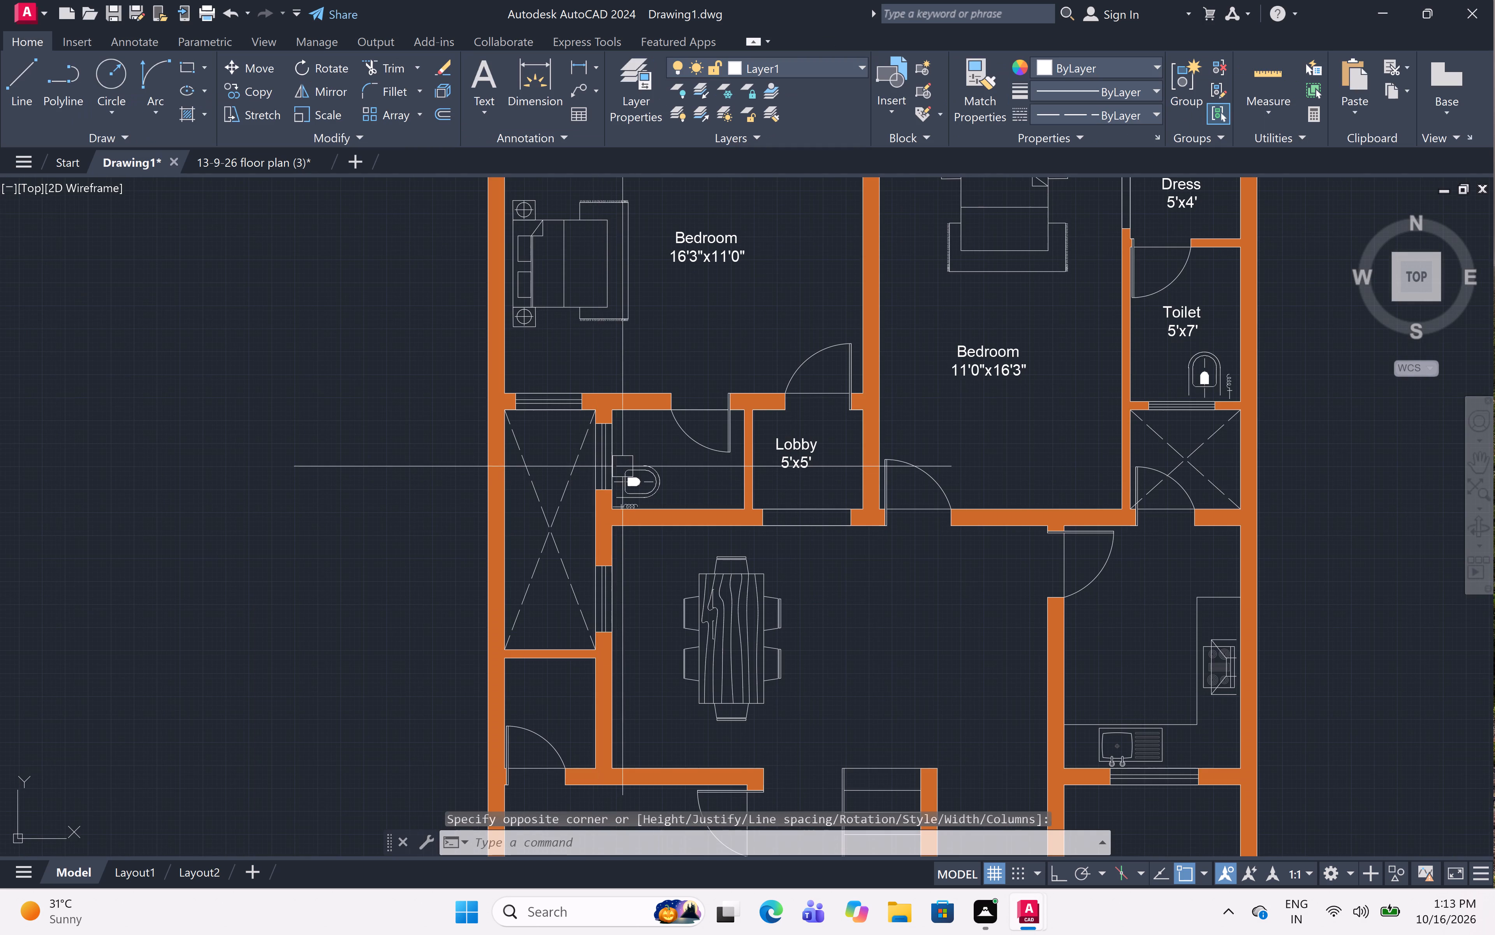
{"action": "scroll", "coordinate": [657, 492], "scroll_direction": "up", "scroll_amount": 5}
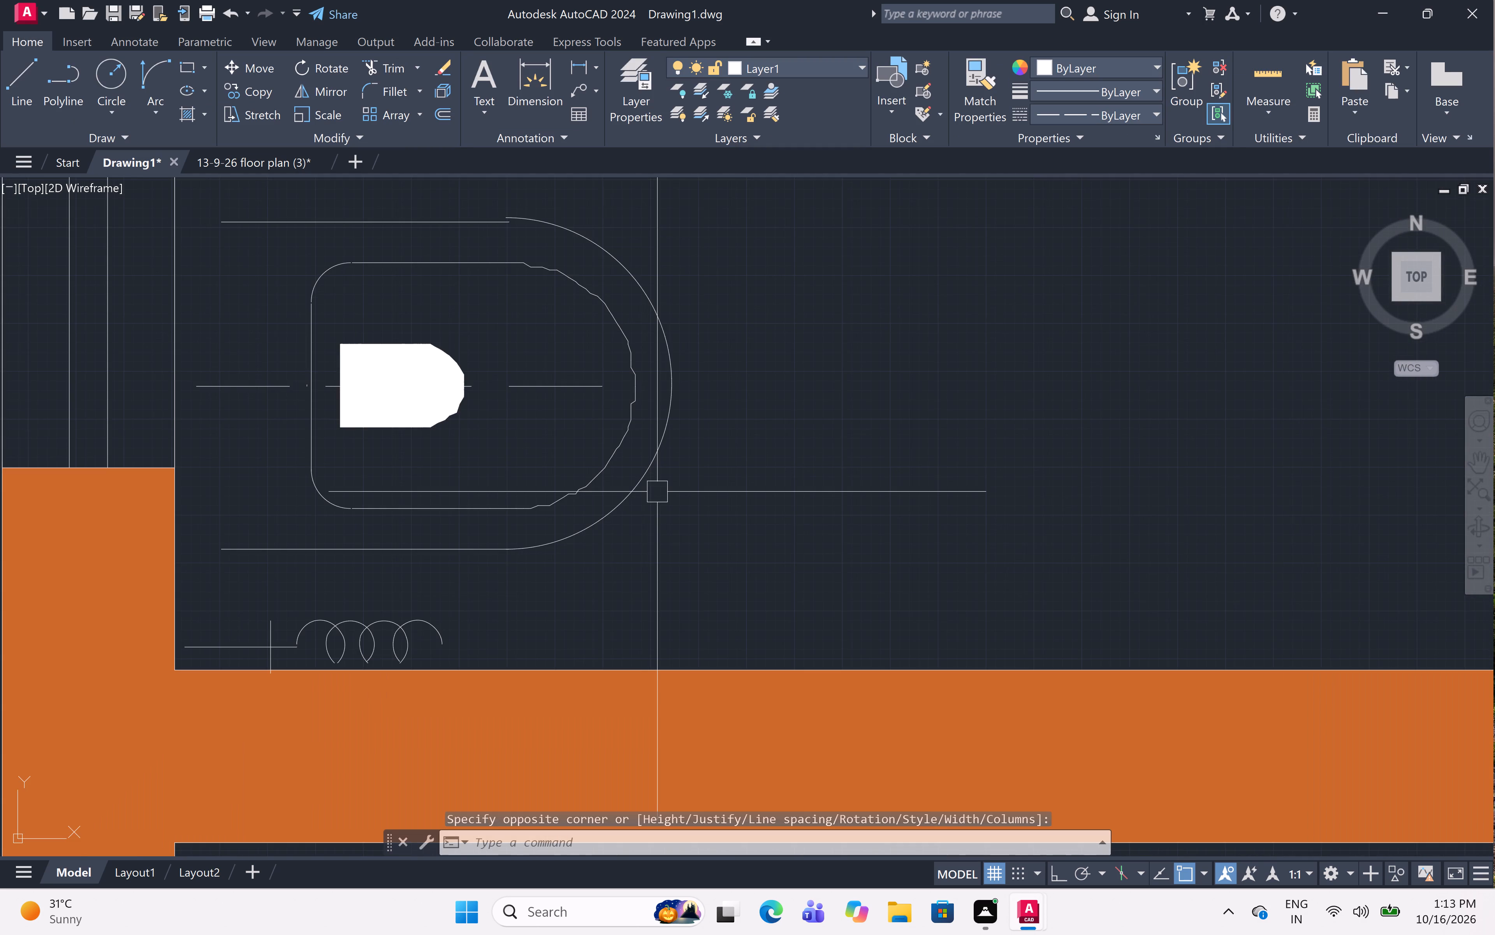
{"action": "scroll", "coordinate": [944, 502], "scroll_direction": "down", "scroll_amount": 2}
{"action": "middle_click_drag", "start_coordinate": [960, 482], "coordinate": [859, 619]}
{"action": "key", "text": "m"}
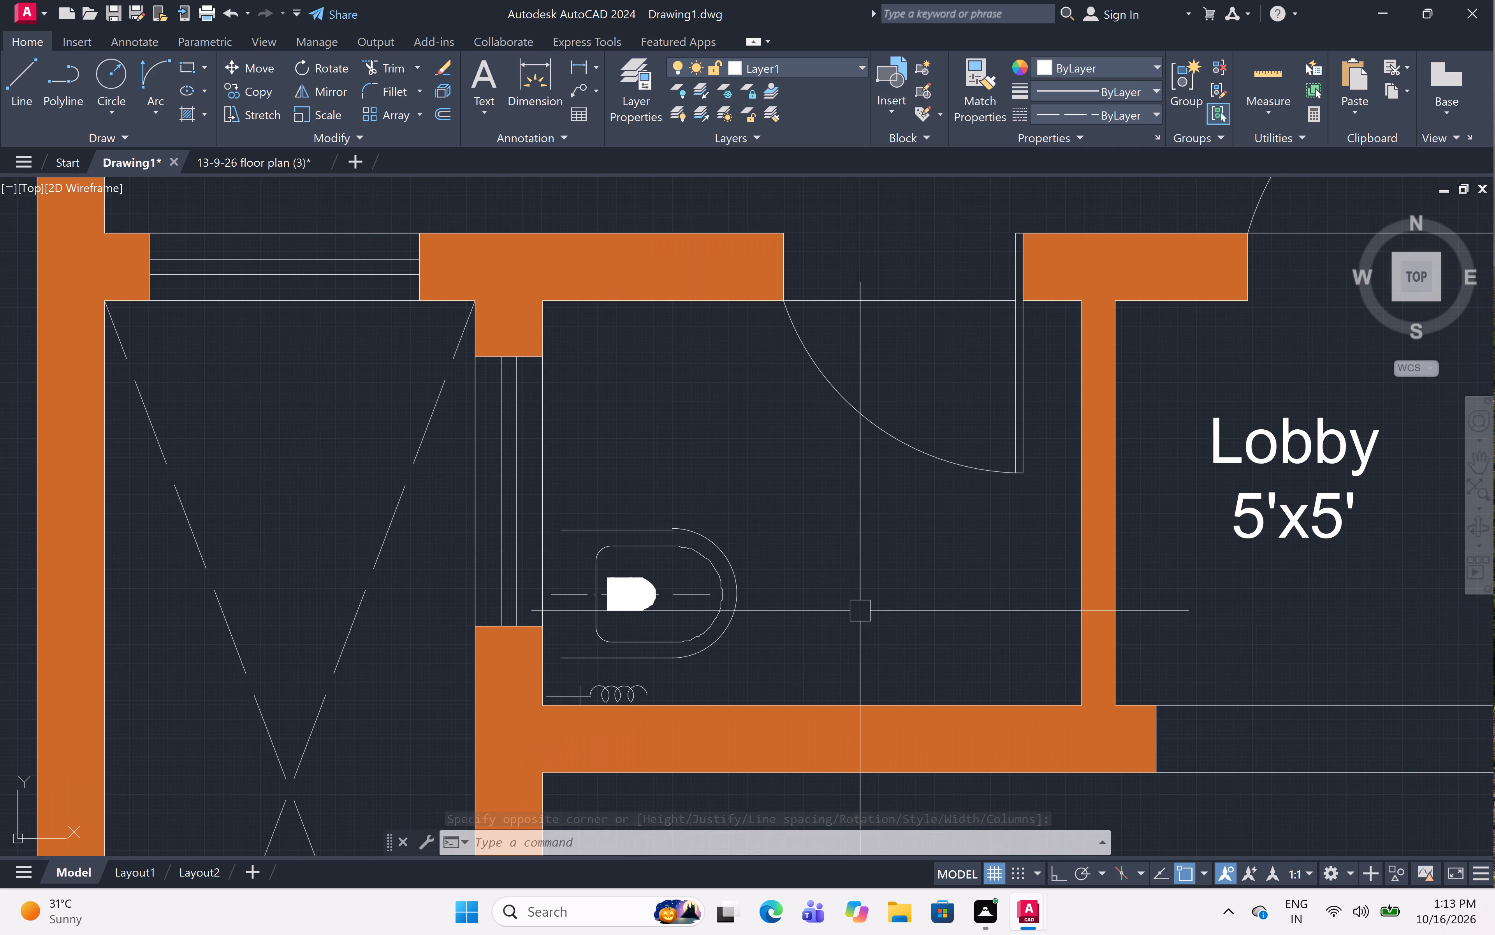
{"action": "type", "text": "t"}
{"action": "key", "text": "space"}
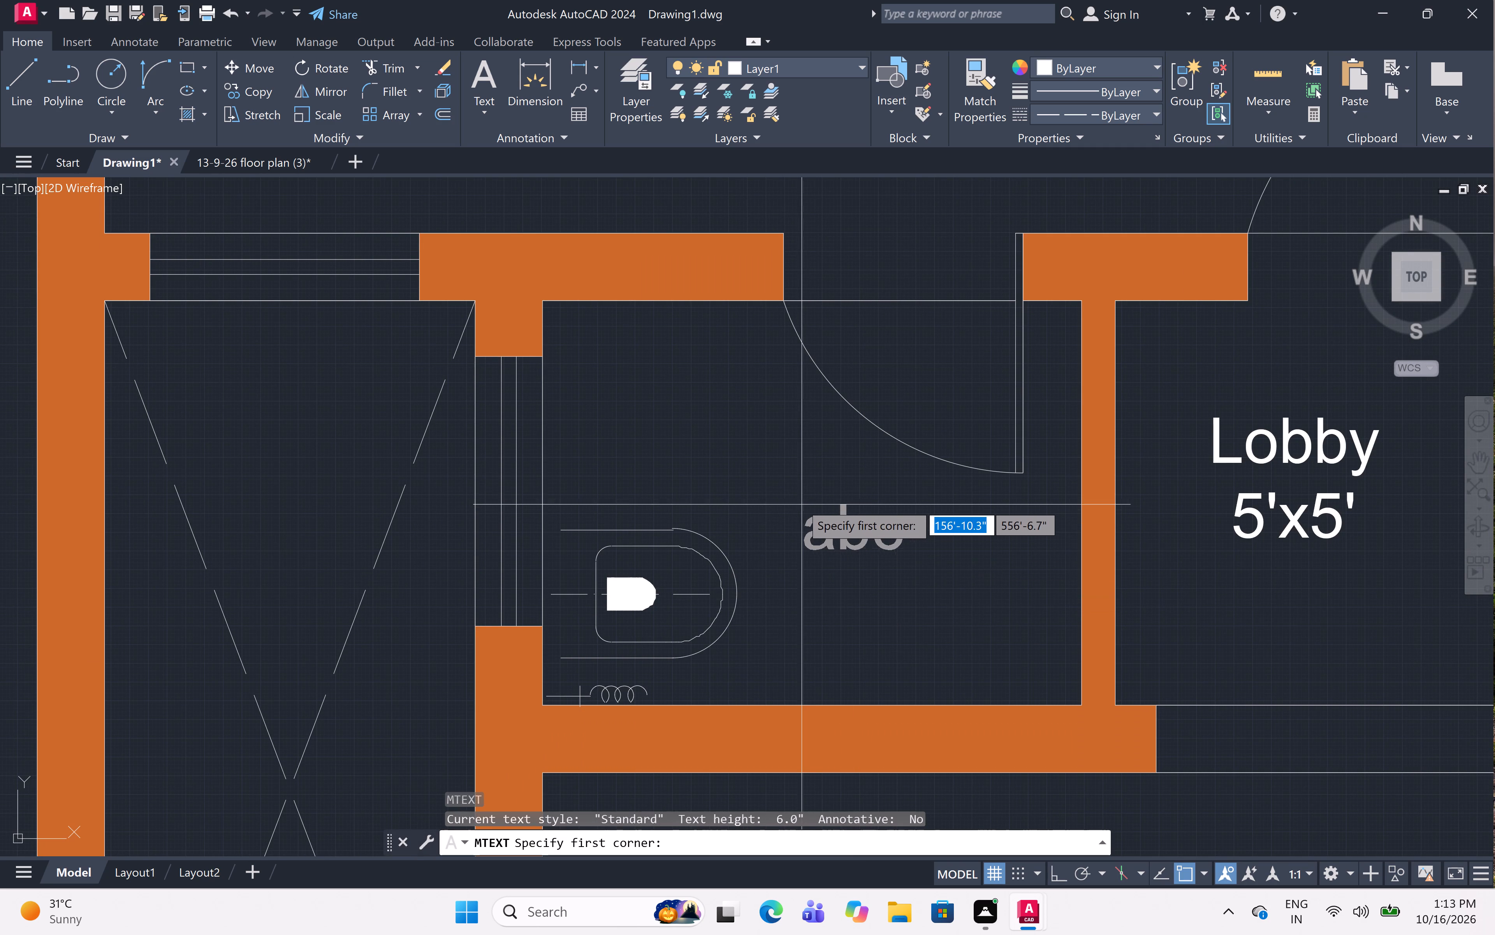
{"action": "left_click", "coordinate": [797, 501]}
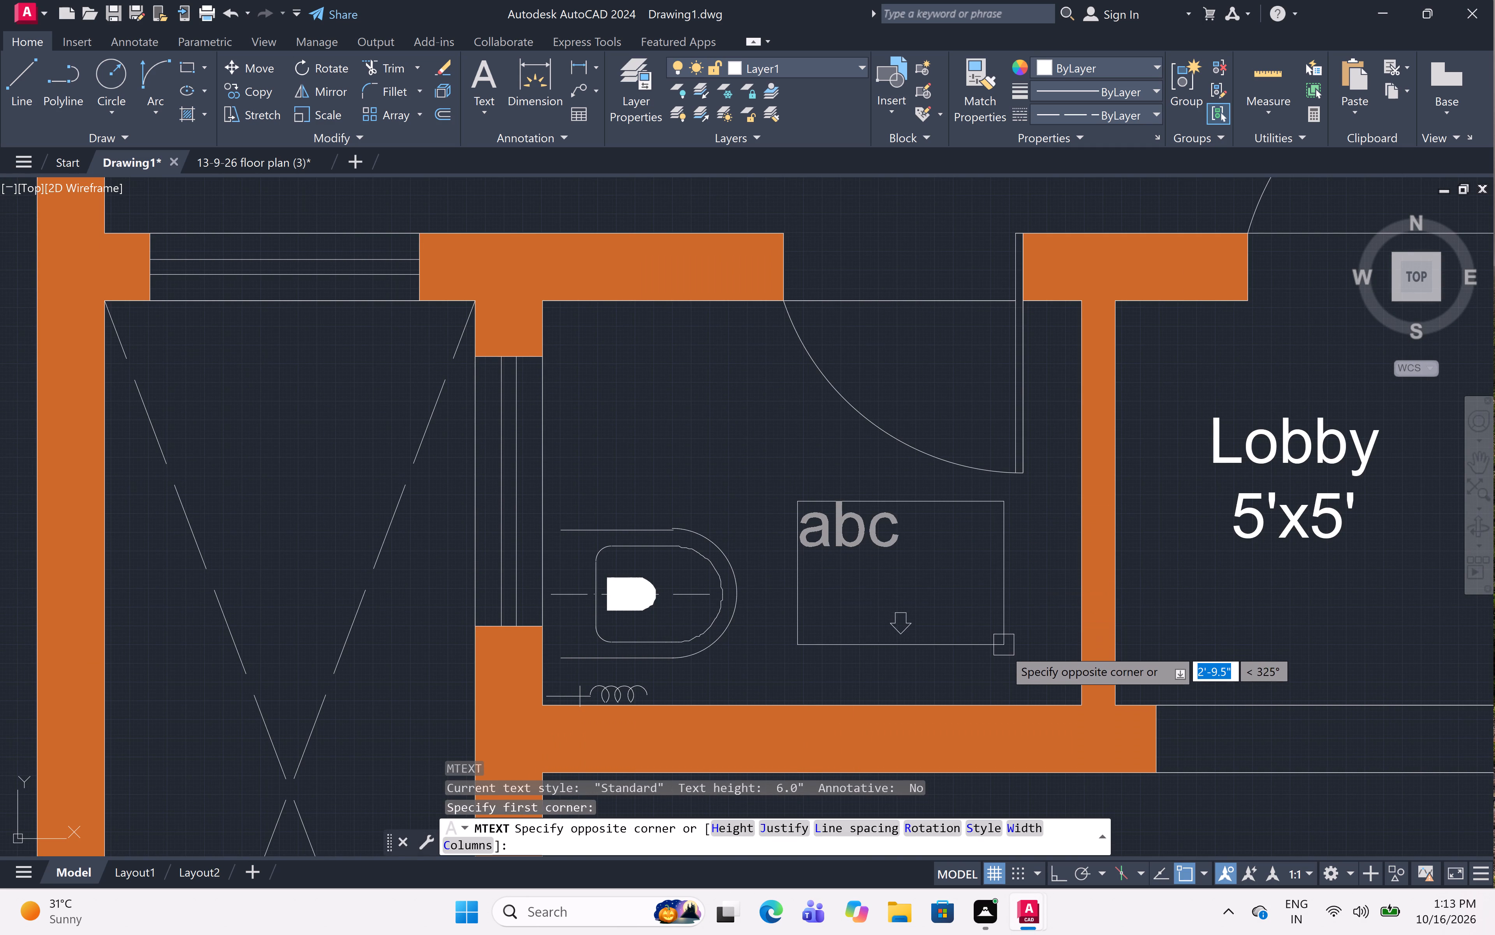
{"action": "left_click", "coordinate": [1025, 657]}
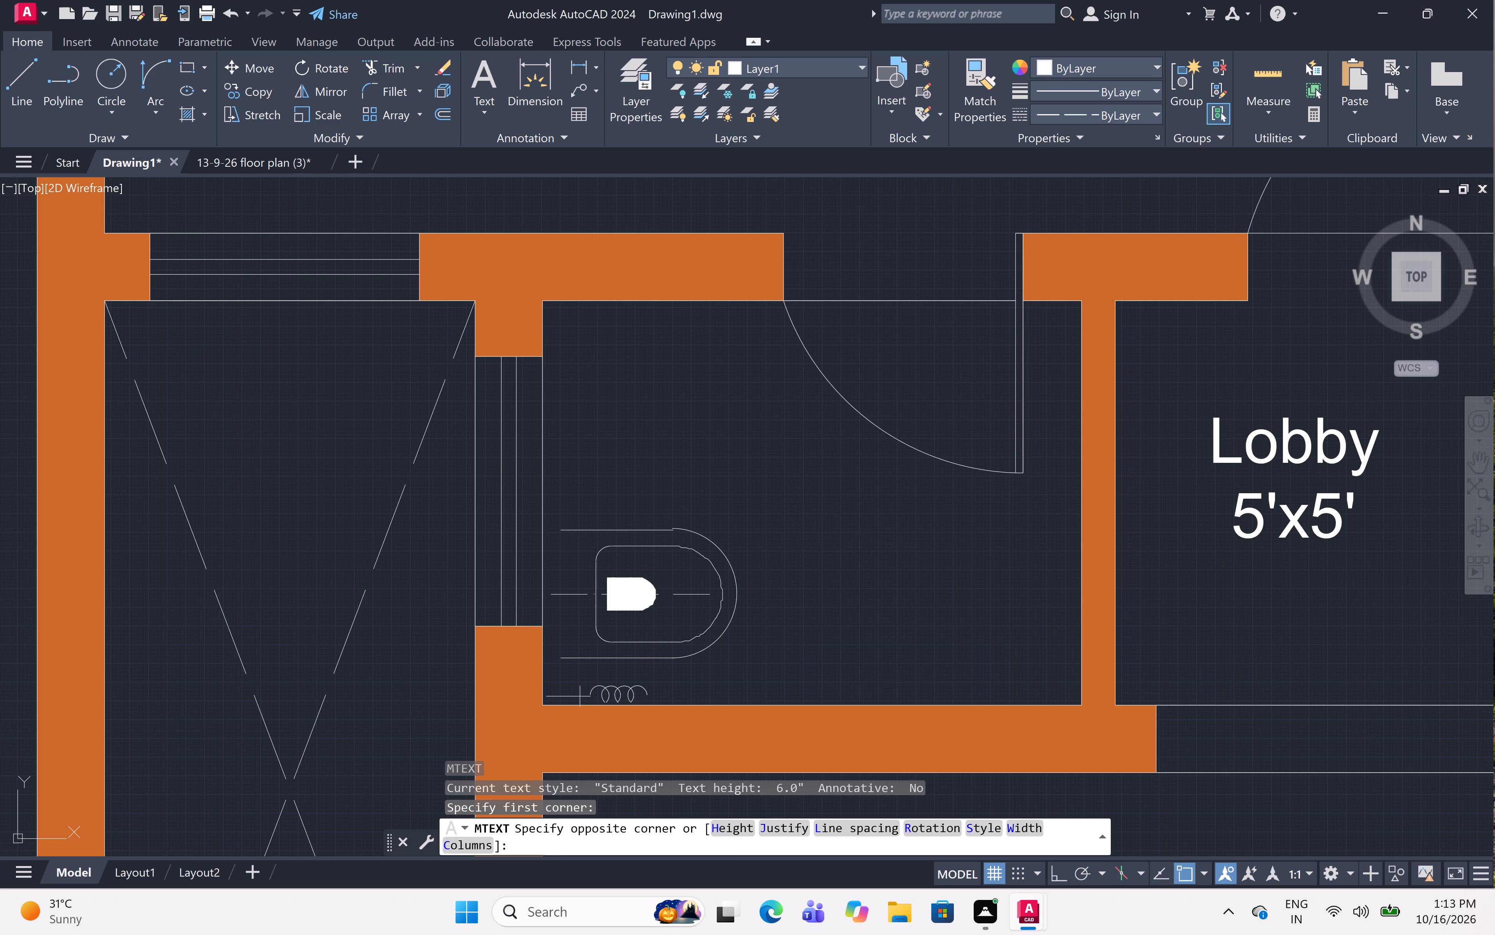
{"action": "key", "text": "space"}
{"action": "key", "text": "space"}
{"action": "type", "text": "bath"}
{"action": "key", "text": "BackSpace"}
{"action": "key", "text": "BackSpace"}
{"action": "key", "text": "BackSpace"}
{"action": "key", "text": "BackSpace"}
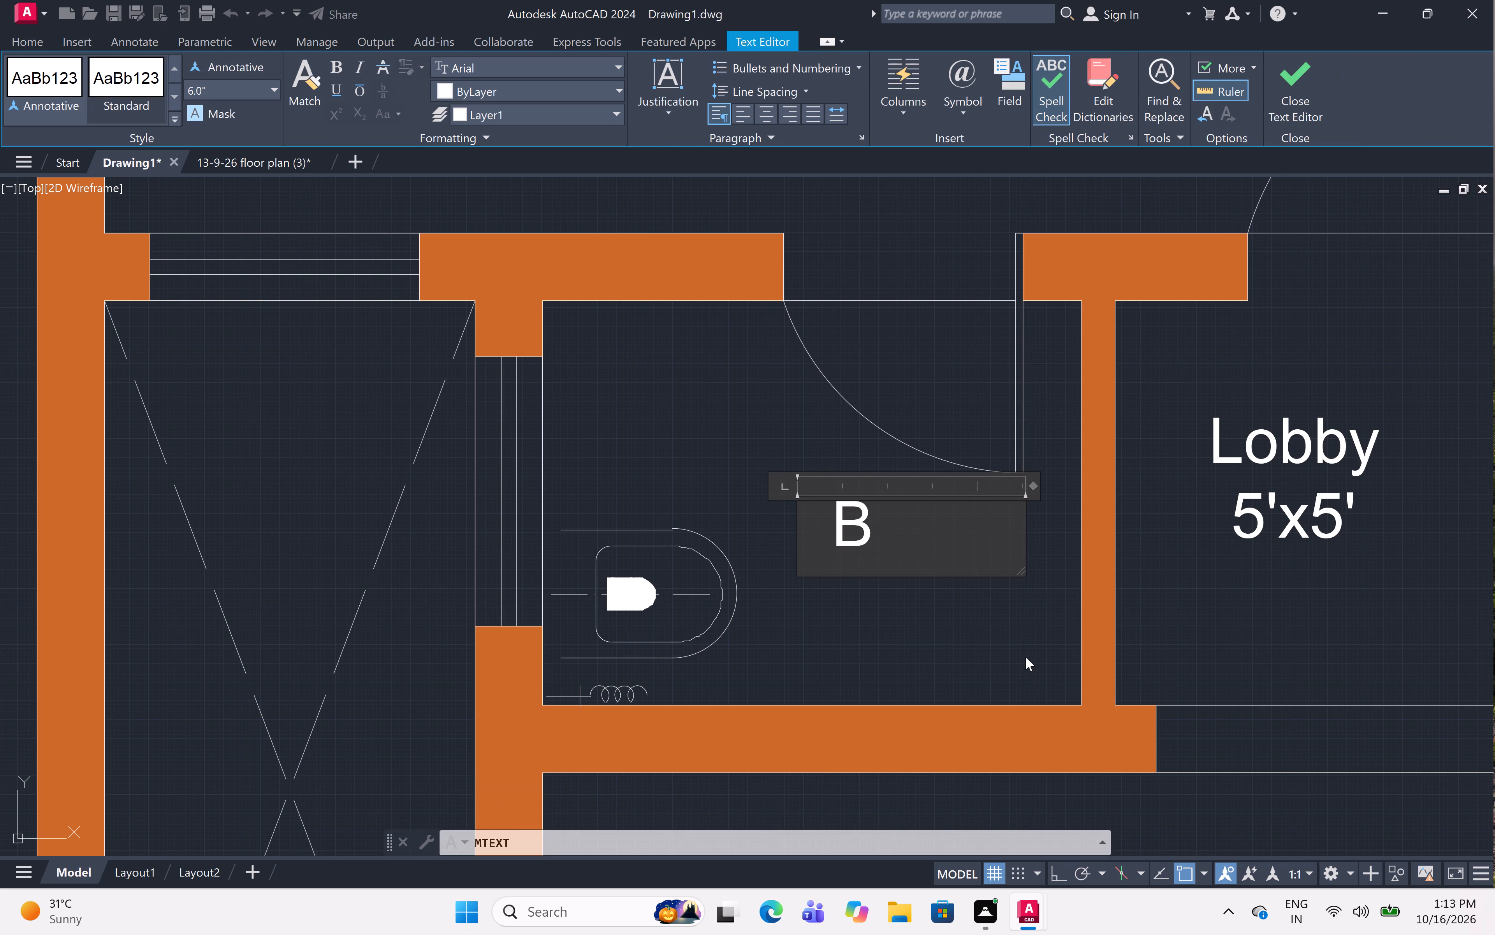
{"action": "type", "text": "ath"}
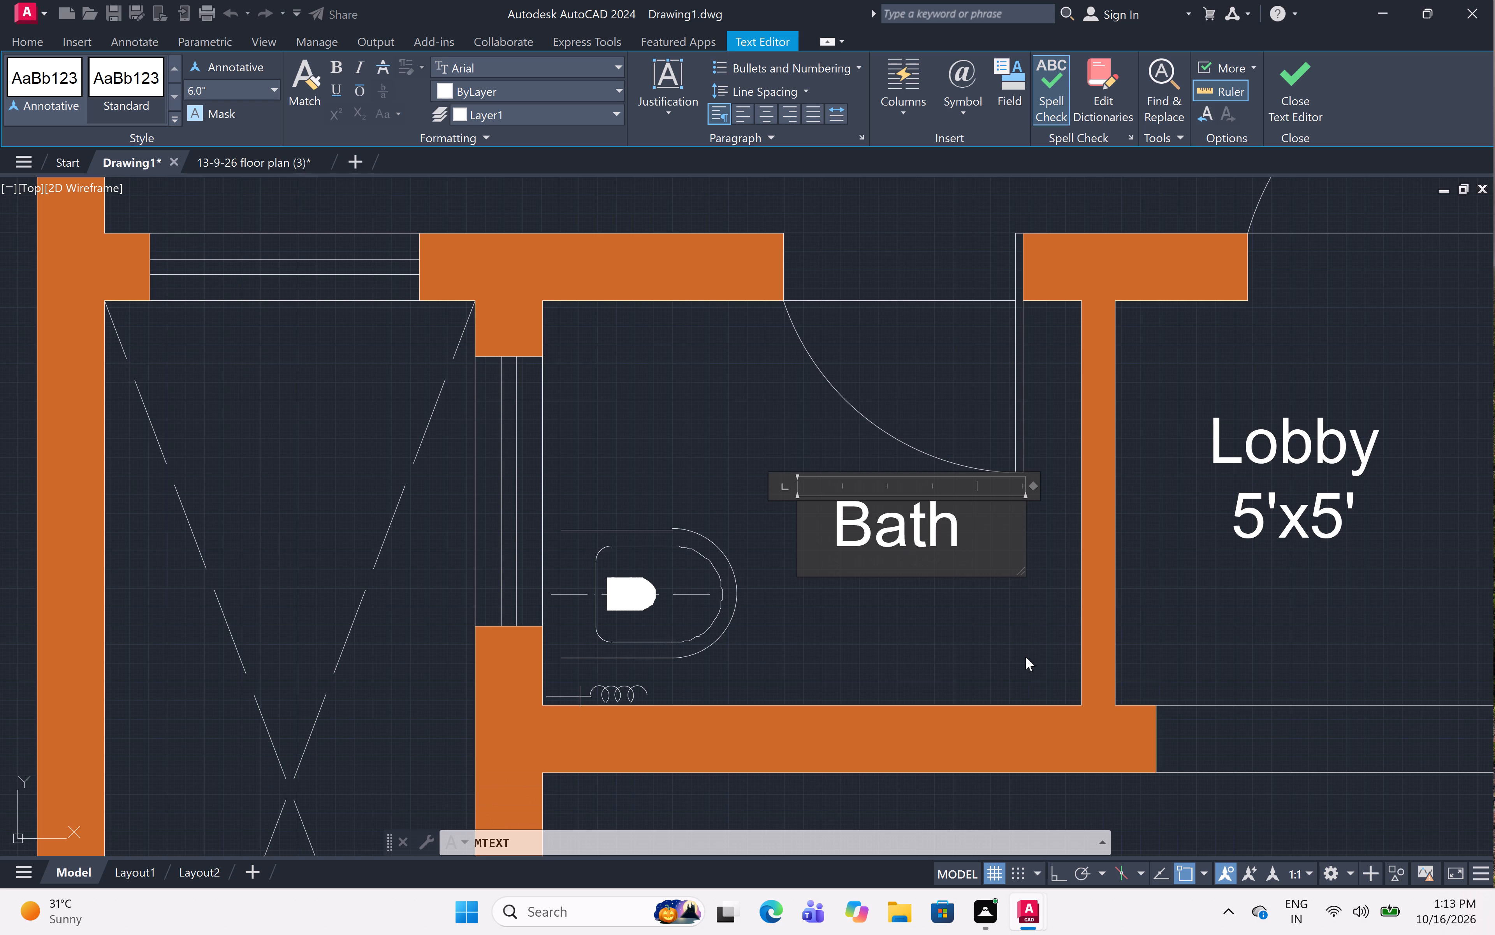
Add 4'0"x6'0" as the second line of the "Bath" label.
{"action": "key", "text": "Return"}
{"action": "type", "text": "4'0\""}
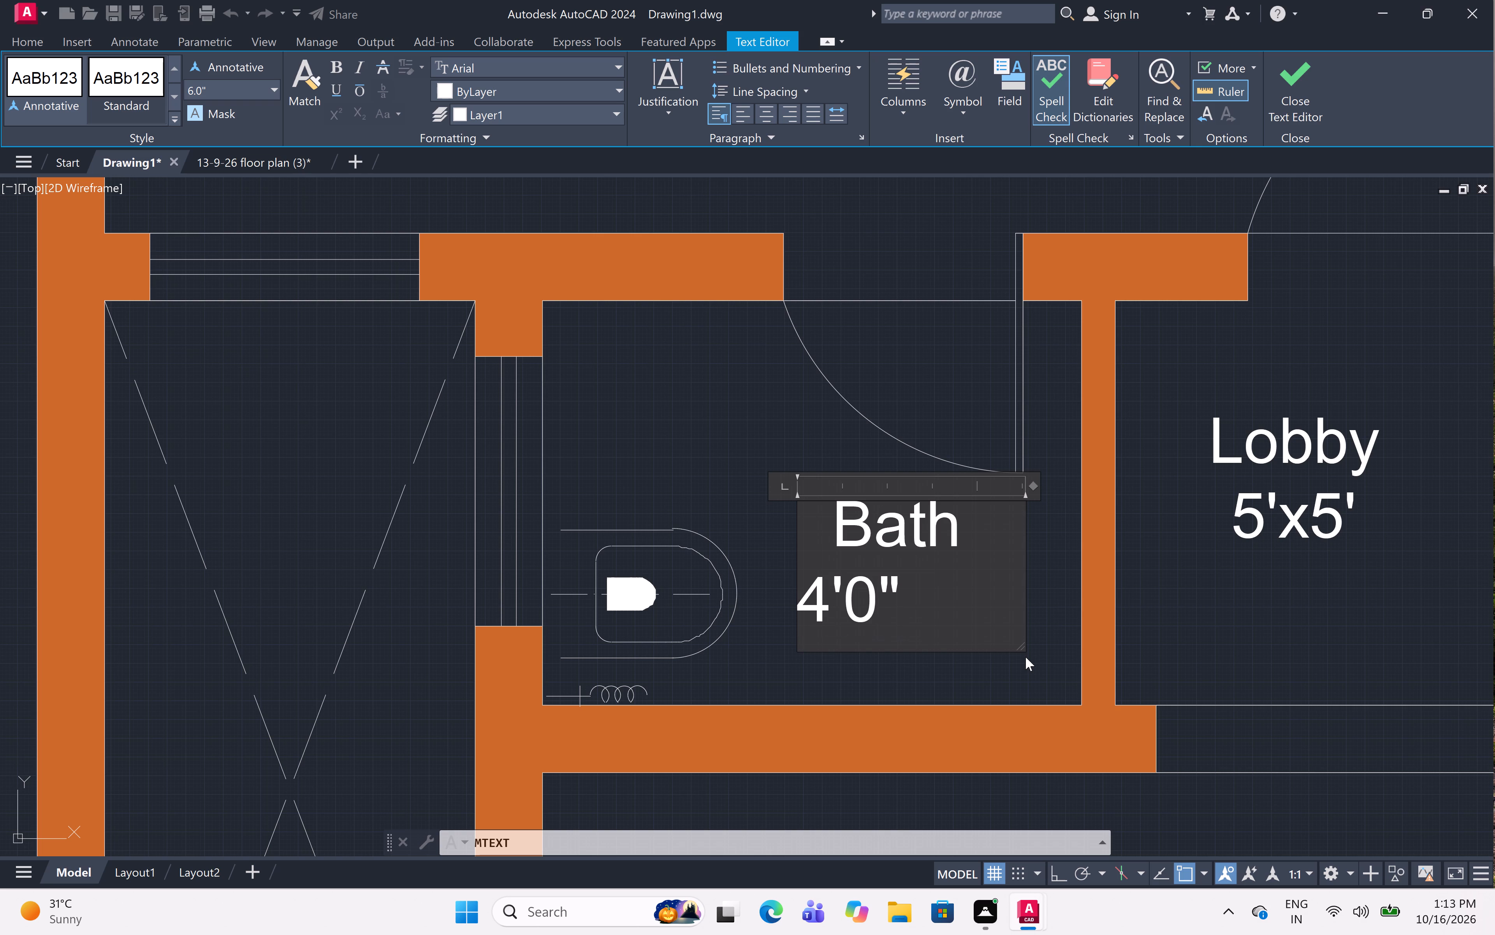
{"action": "key", "text": "x"}
{"action": "type", "text": "6'0\""}
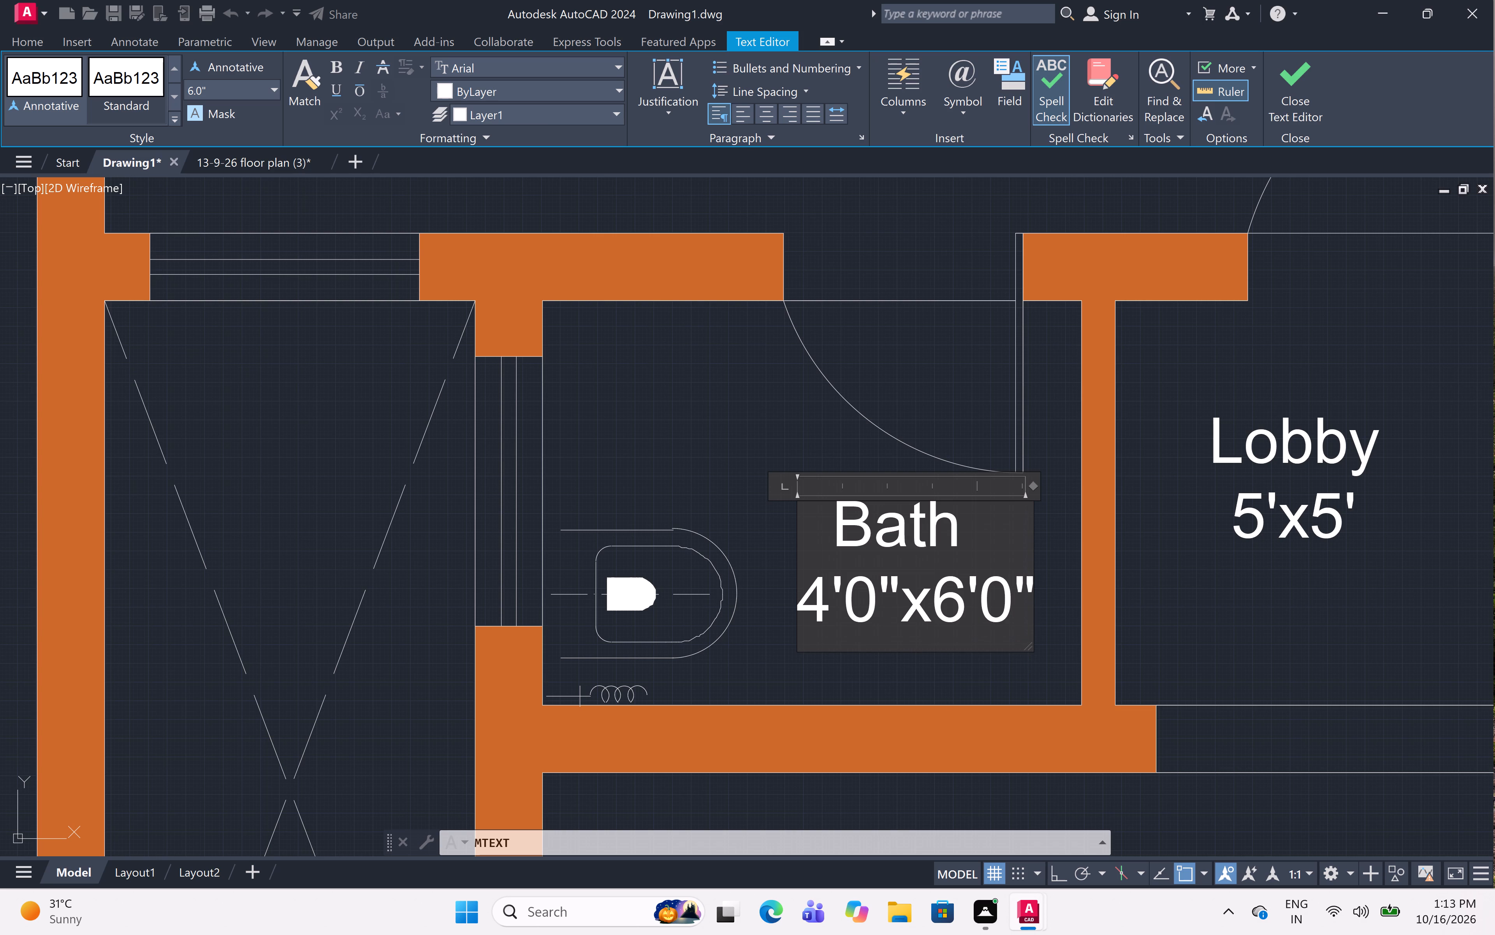
{"action": "left_click", "coordinate": [944, 660]}
Add a two-line label reading "Toilet" over 4'x5', second line indented one space, in the small room below the tall crossed shaft.
{"action": "scroll", "coordinate": [945, 656], "scroll_direction": "down", "scroll_amount": 6}
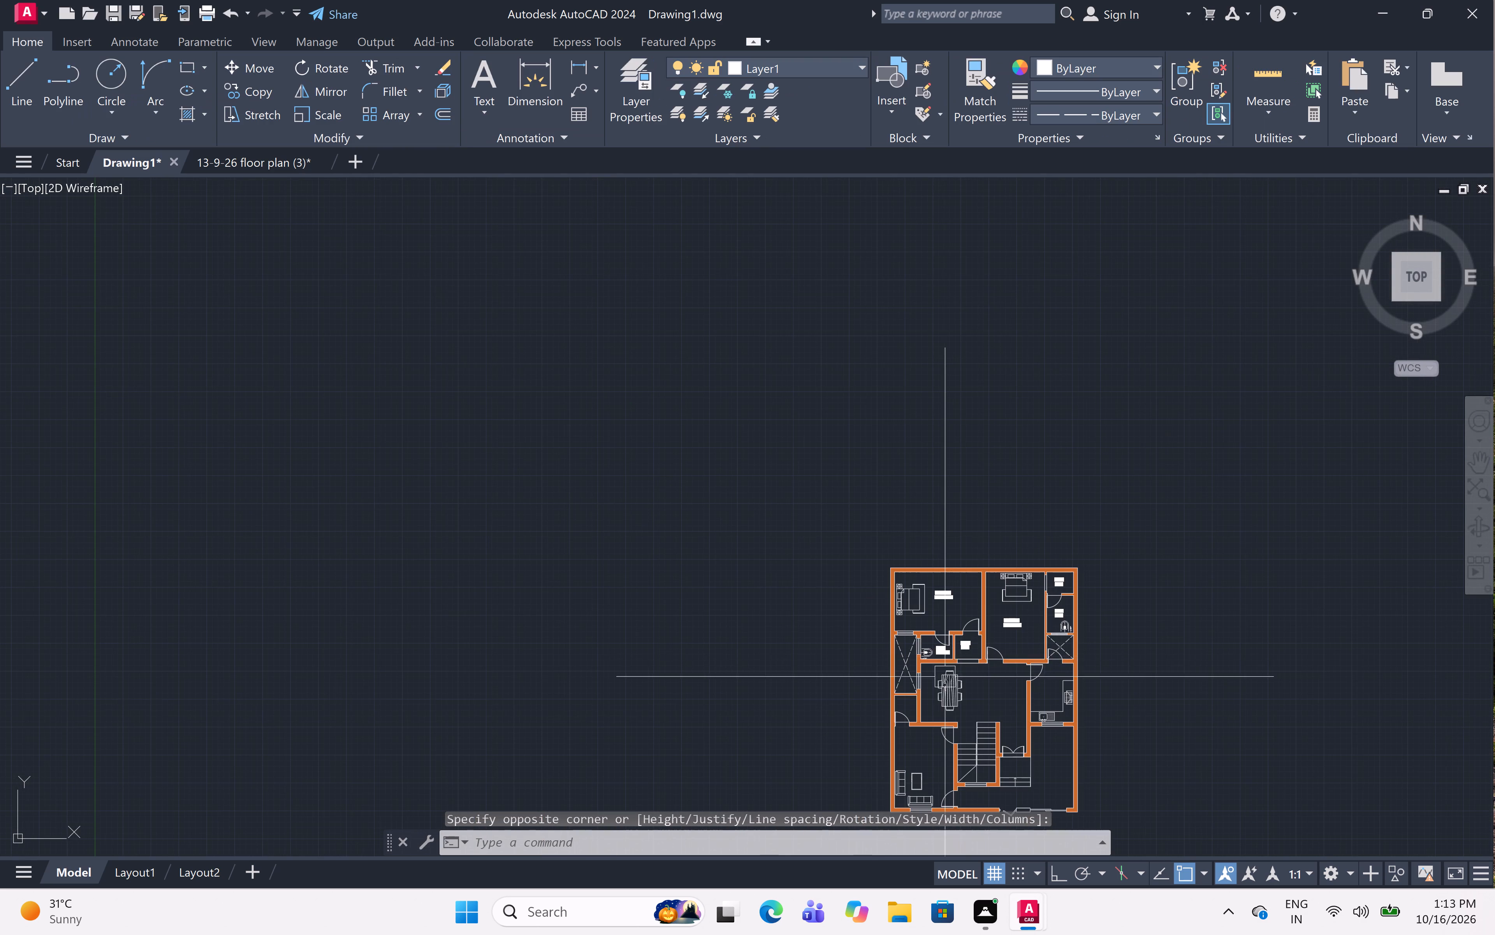
{"action": "scroll", "coordinate": [969, 703], "scroll_direction": "up", "scroll_amount": 2}
{"action": "middle_click_drag", "start_coordinate": [969, 703], "coordinate": [1025, 614]}
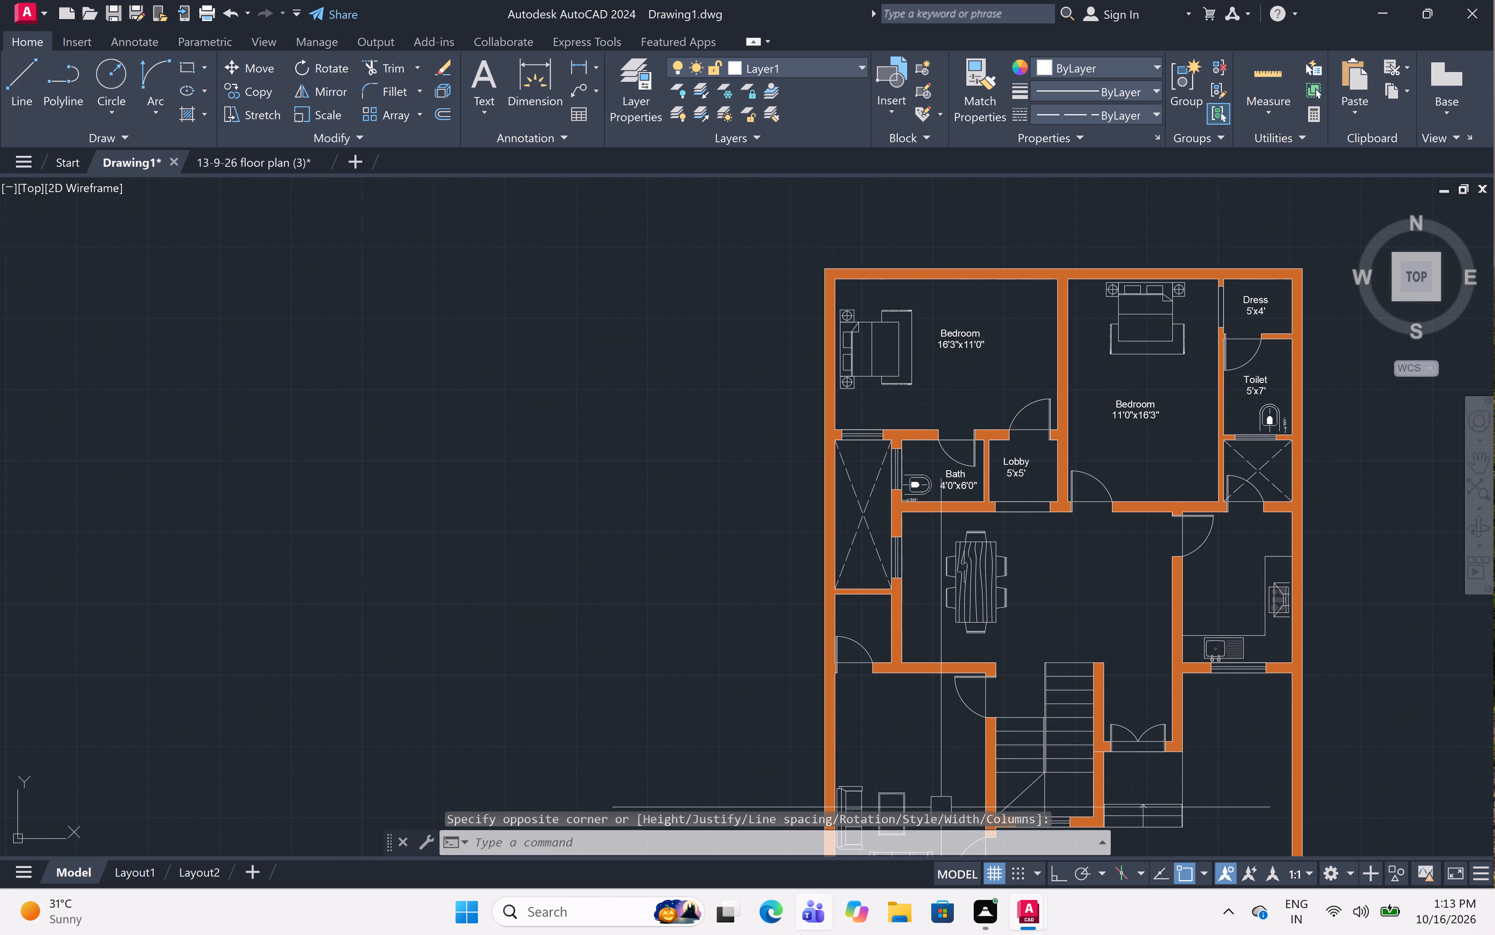
{"action": "scroll", "coordinate": [878, 629], "scroll_direction": "up", "scroll_amount": 3}
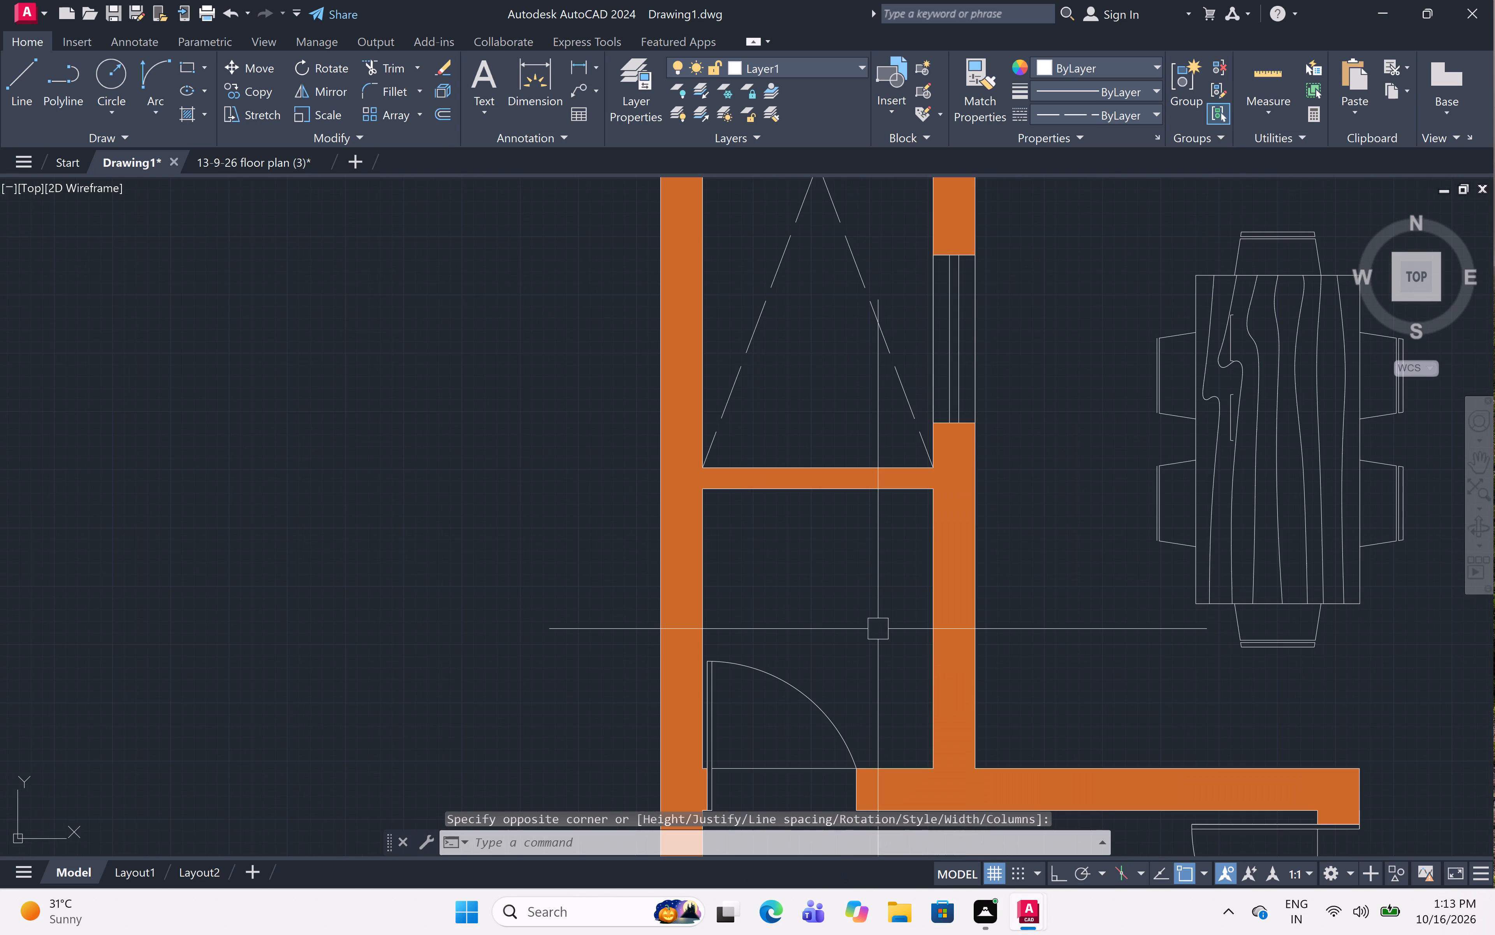
{"action": "type", "text": "mt"}
{"action": "key", "text": "space"}
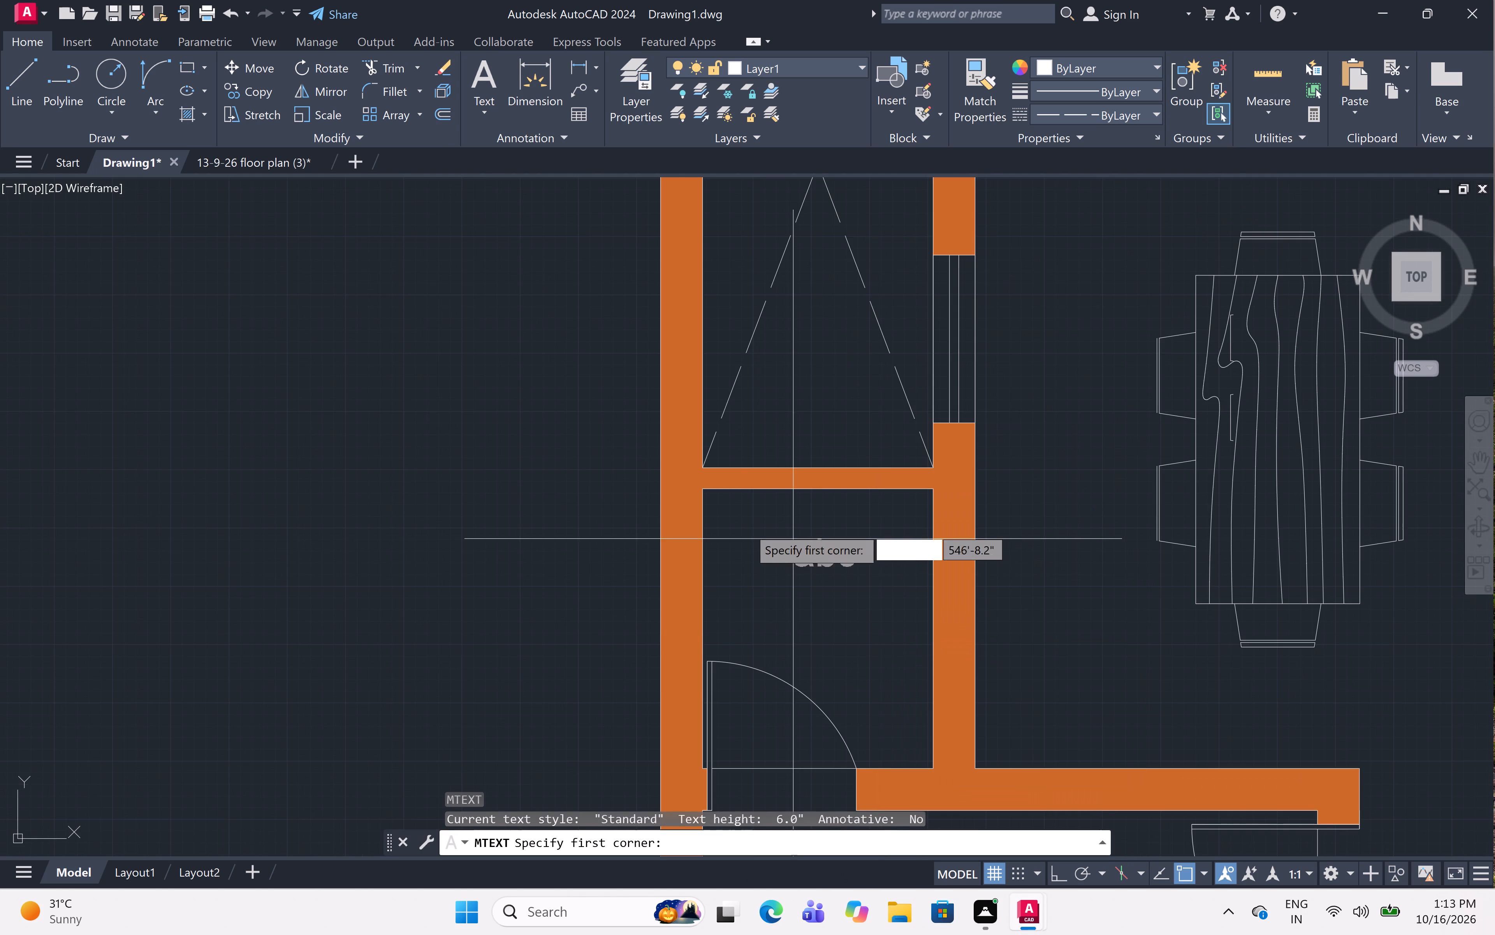
{"action": "left_click", "coordinate": [735, 546]}
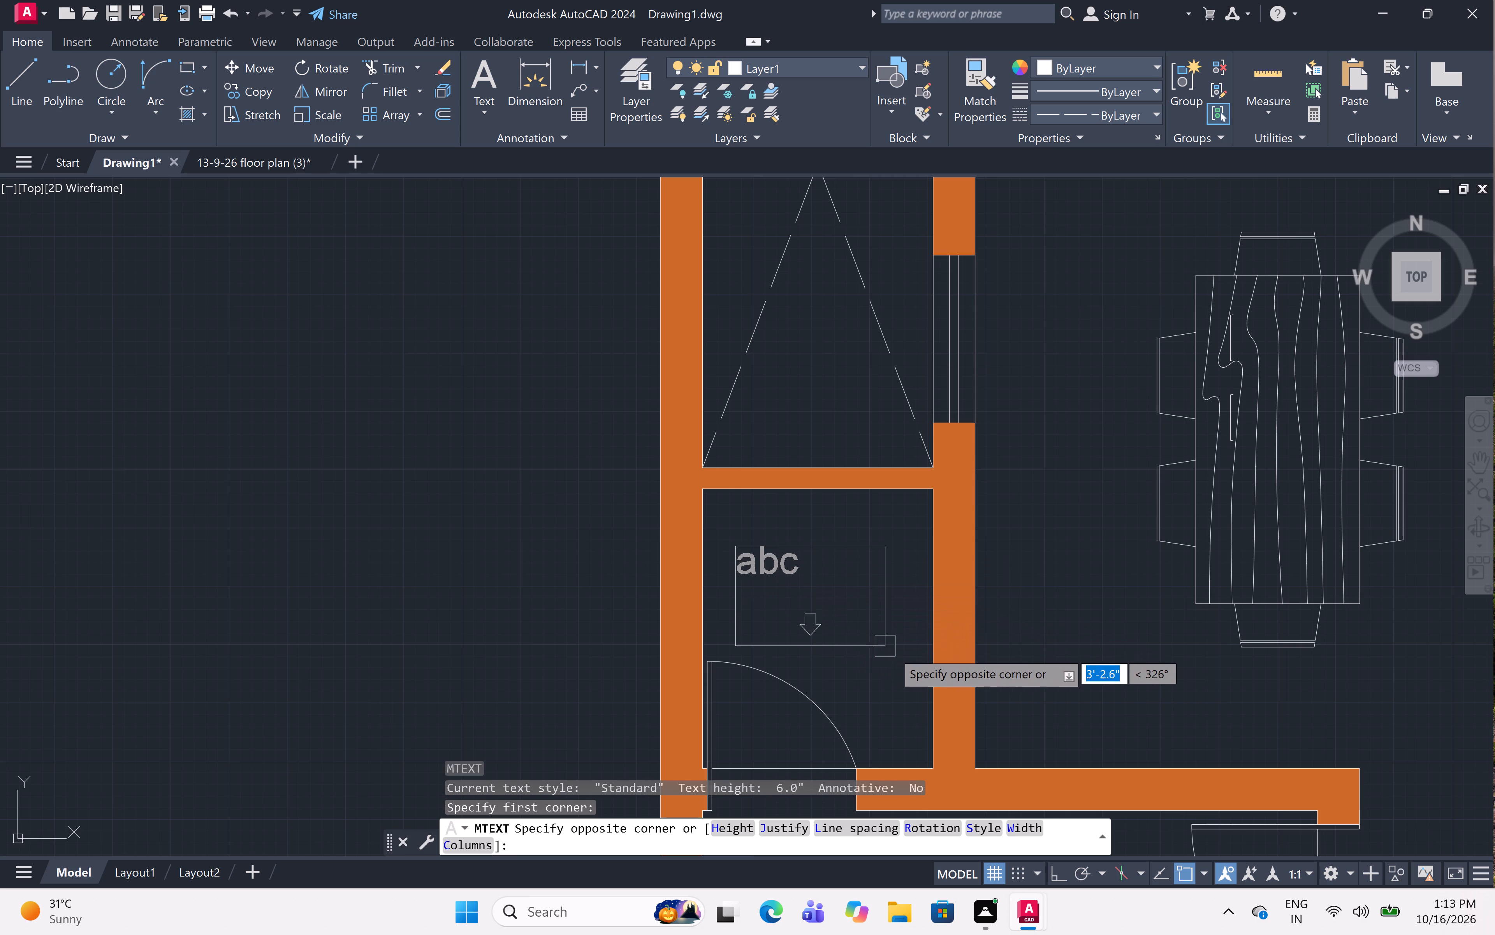
{"action": "left_click", "coordinate": [896, 651]}
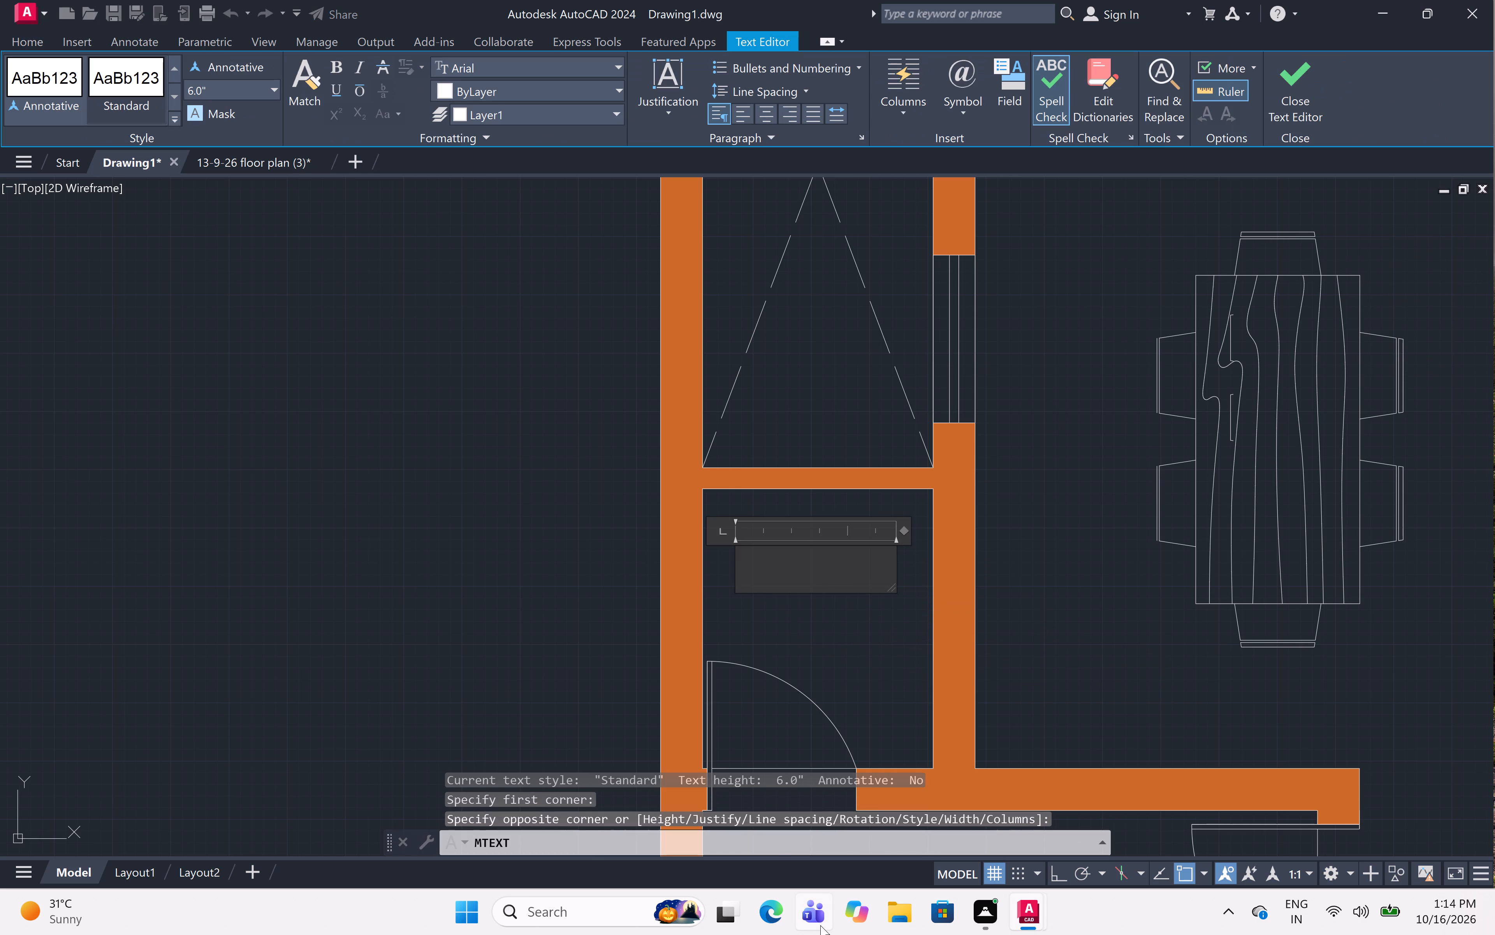
{"action": "type", "text": "TO"}
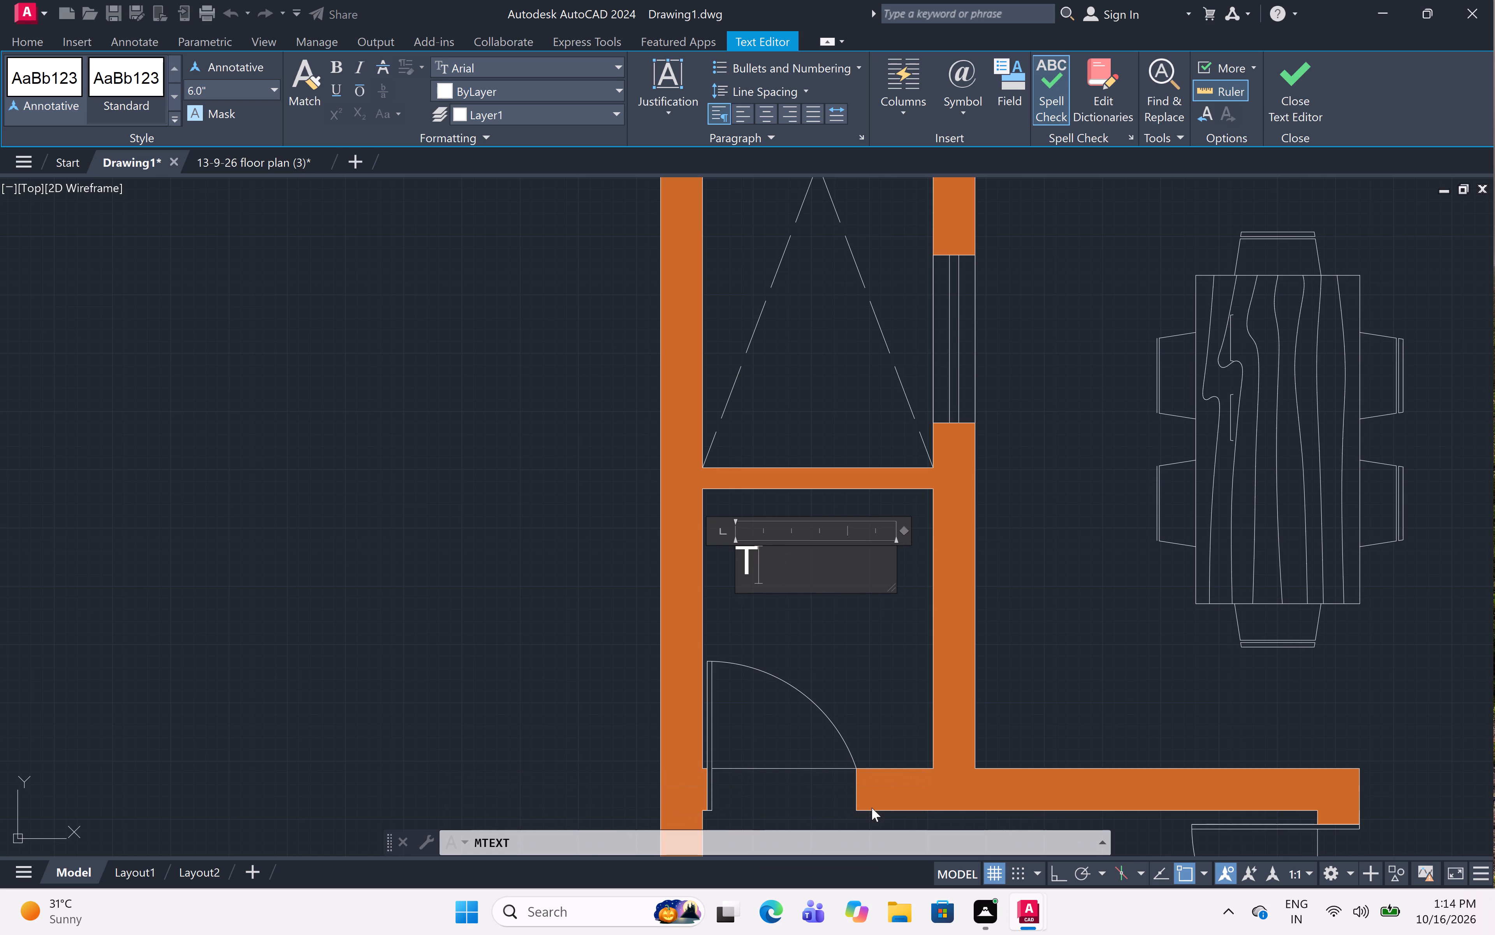
{"action": "type", "text": "oilet"}
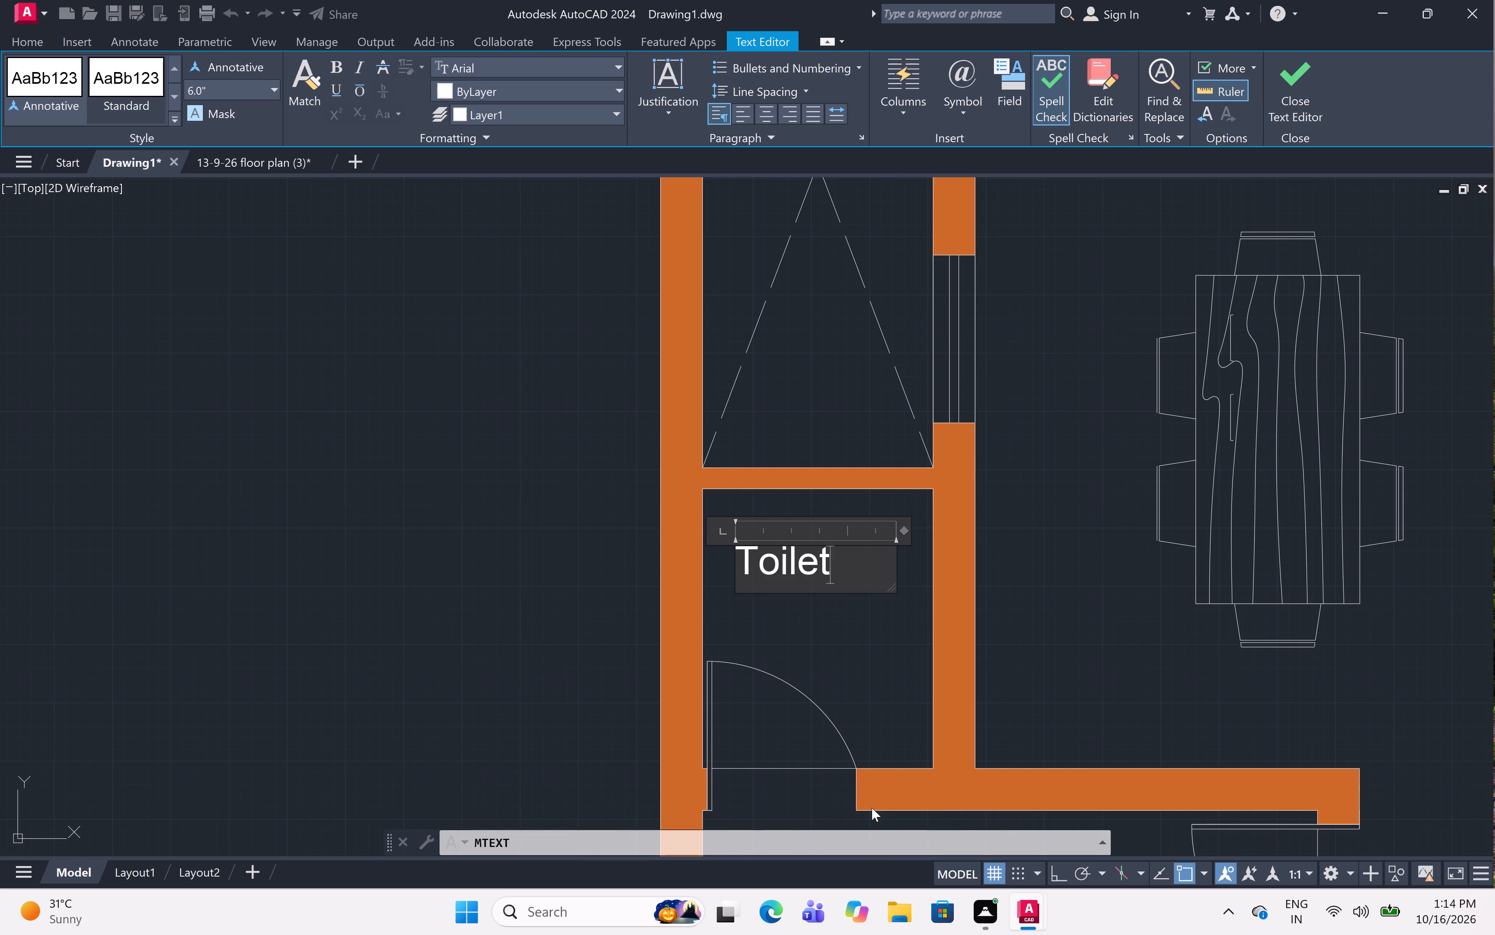
{"action": "key", "text": "Return"}
{"action": "key", "text": "space"}
{"action": "type", "text": "4'x5'"}
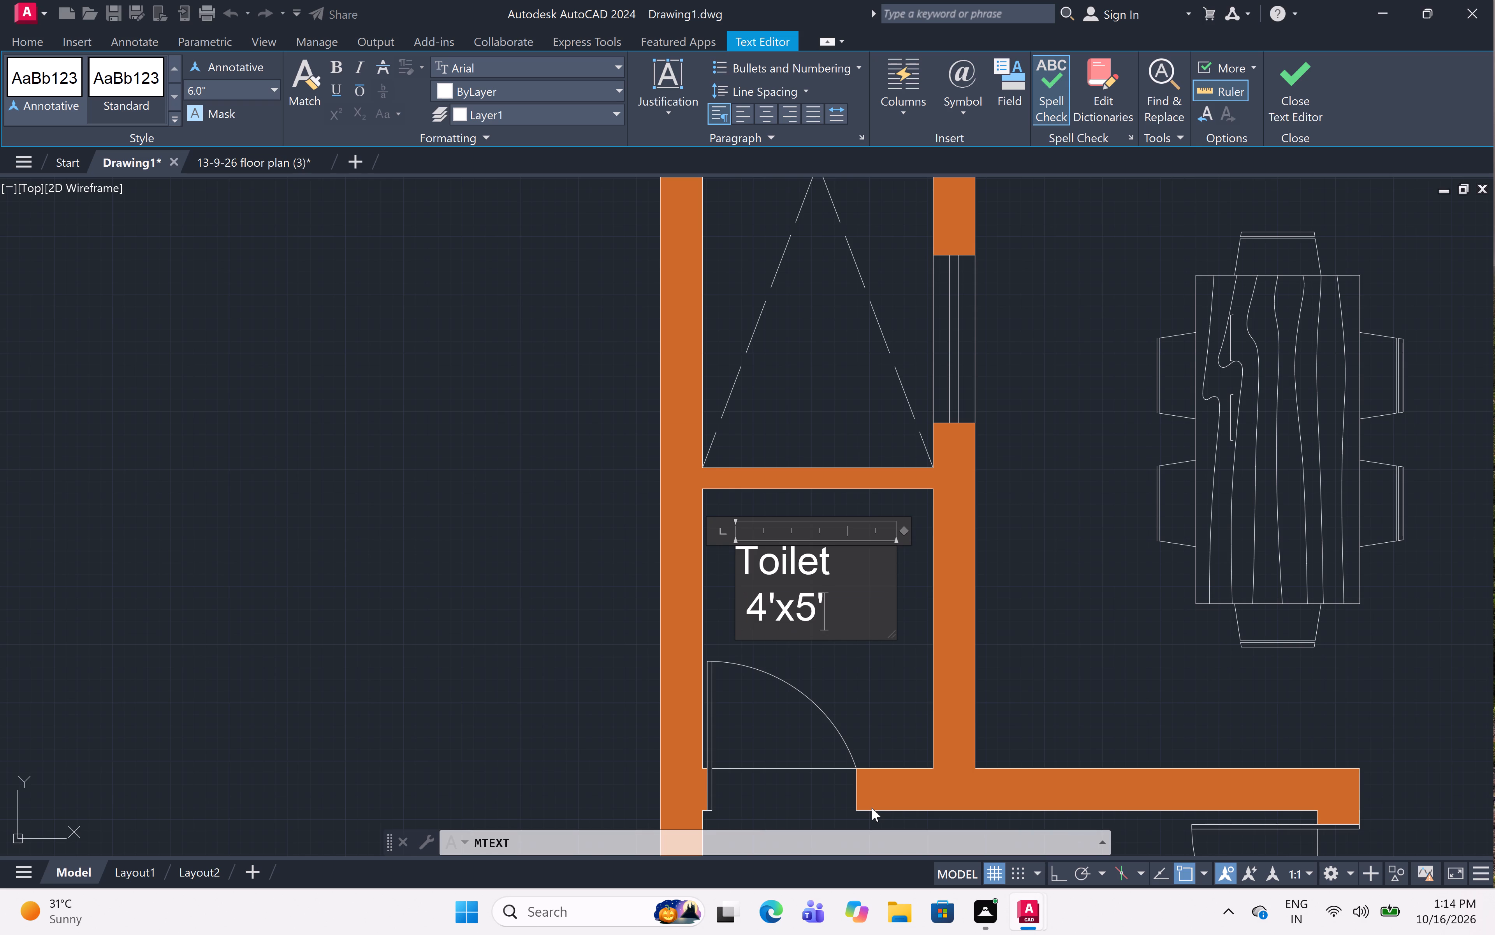
{"action": "left_click", "coordinate": [830, 655]}
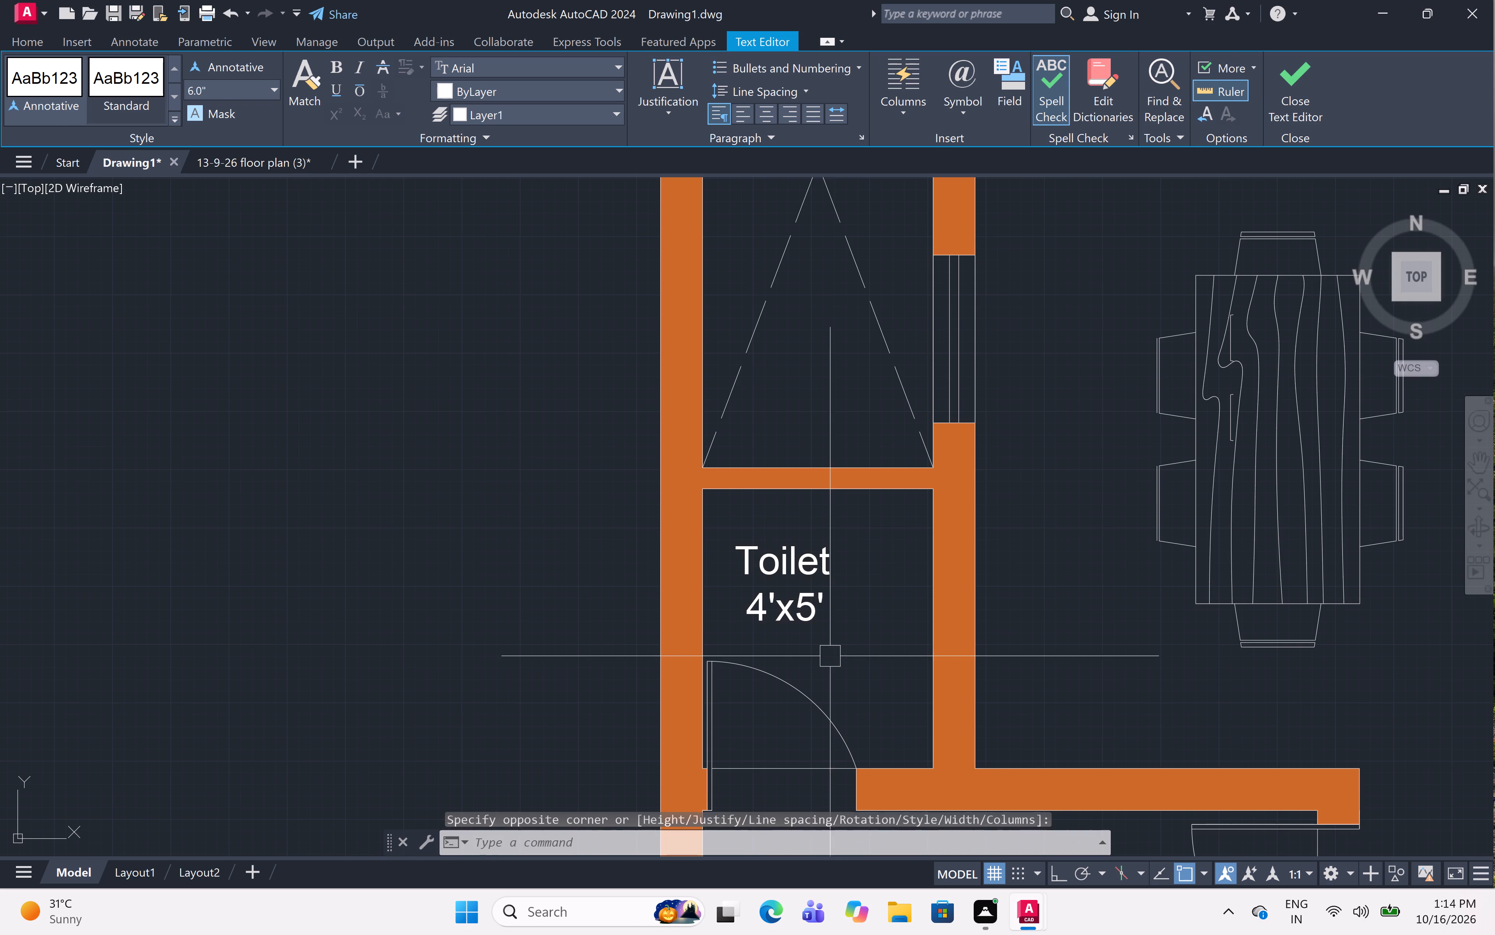
Move the "Toilet" 4'x5' label sideways to the middle of its room, above the door swing.
{"action": "left_click", "coordinate": [811, 621]}
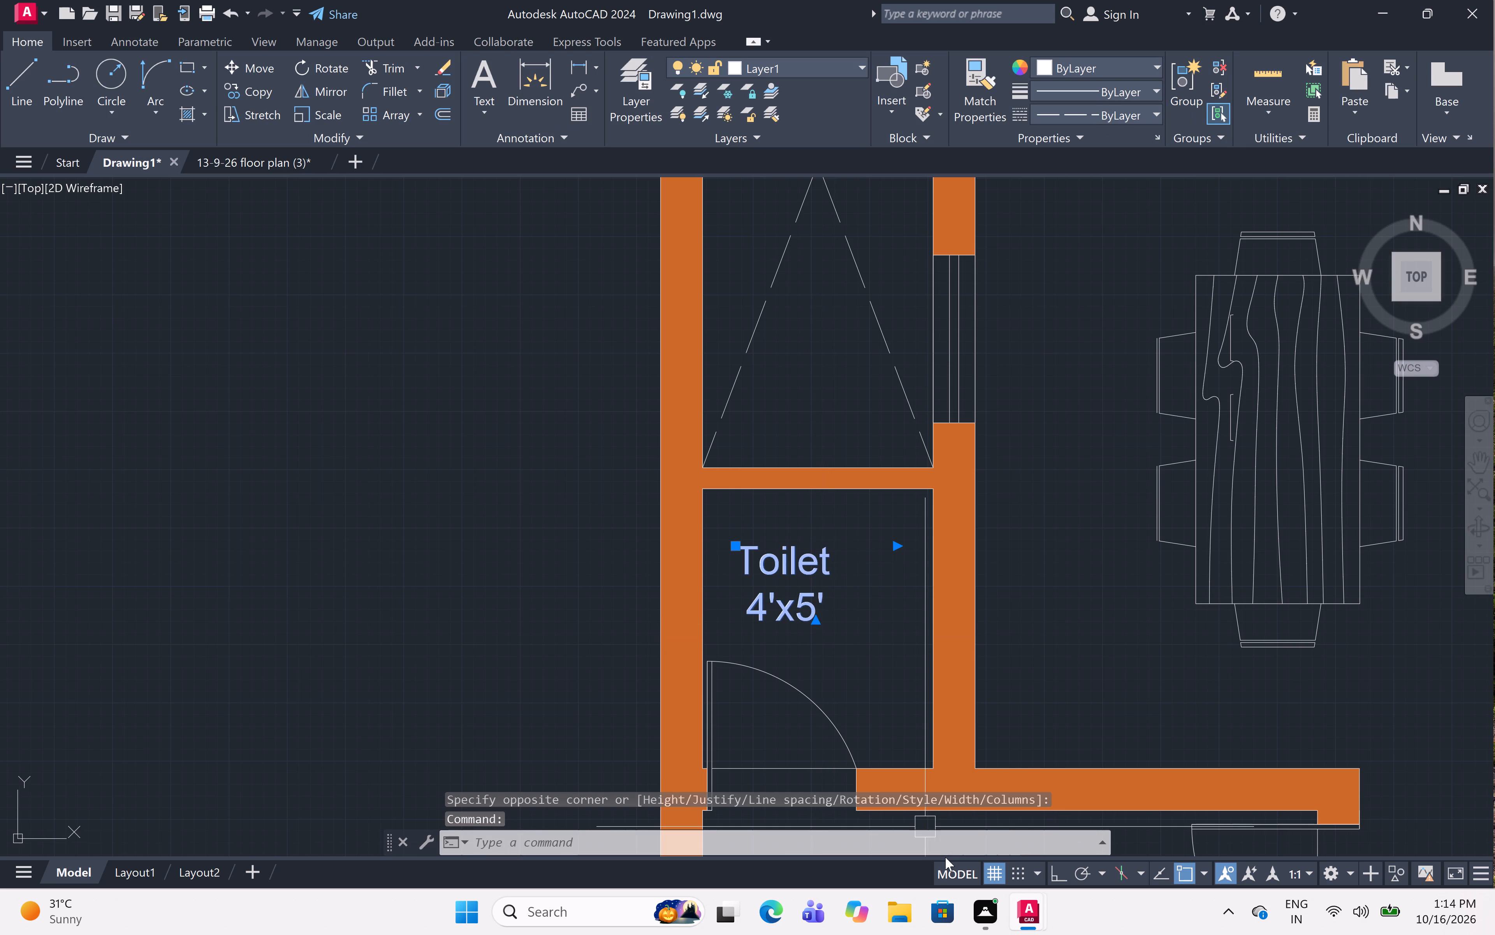
{"action": "type", "text": "m"}
{"action": "key", "text": "space"}
{"action": "left_click", "coordinate": [799, 620]}
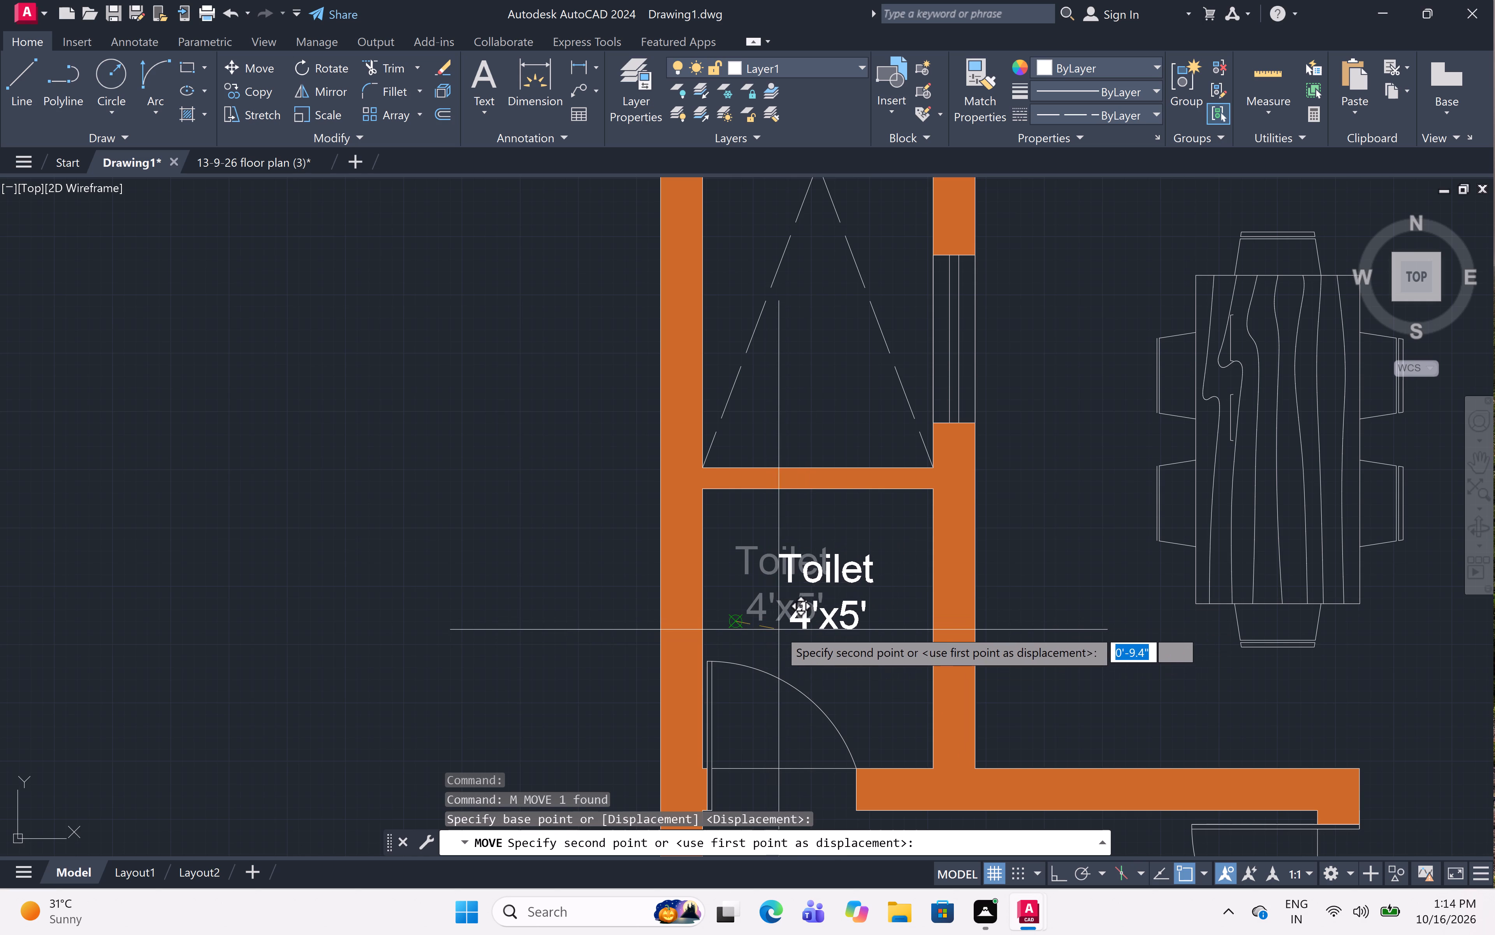
{"action": "scroll", "coordinate": [779, 630], "scroll_direction": "up", "scroll_amount": 4}
{"action": "left_click", "coordinate": [748, 635]}
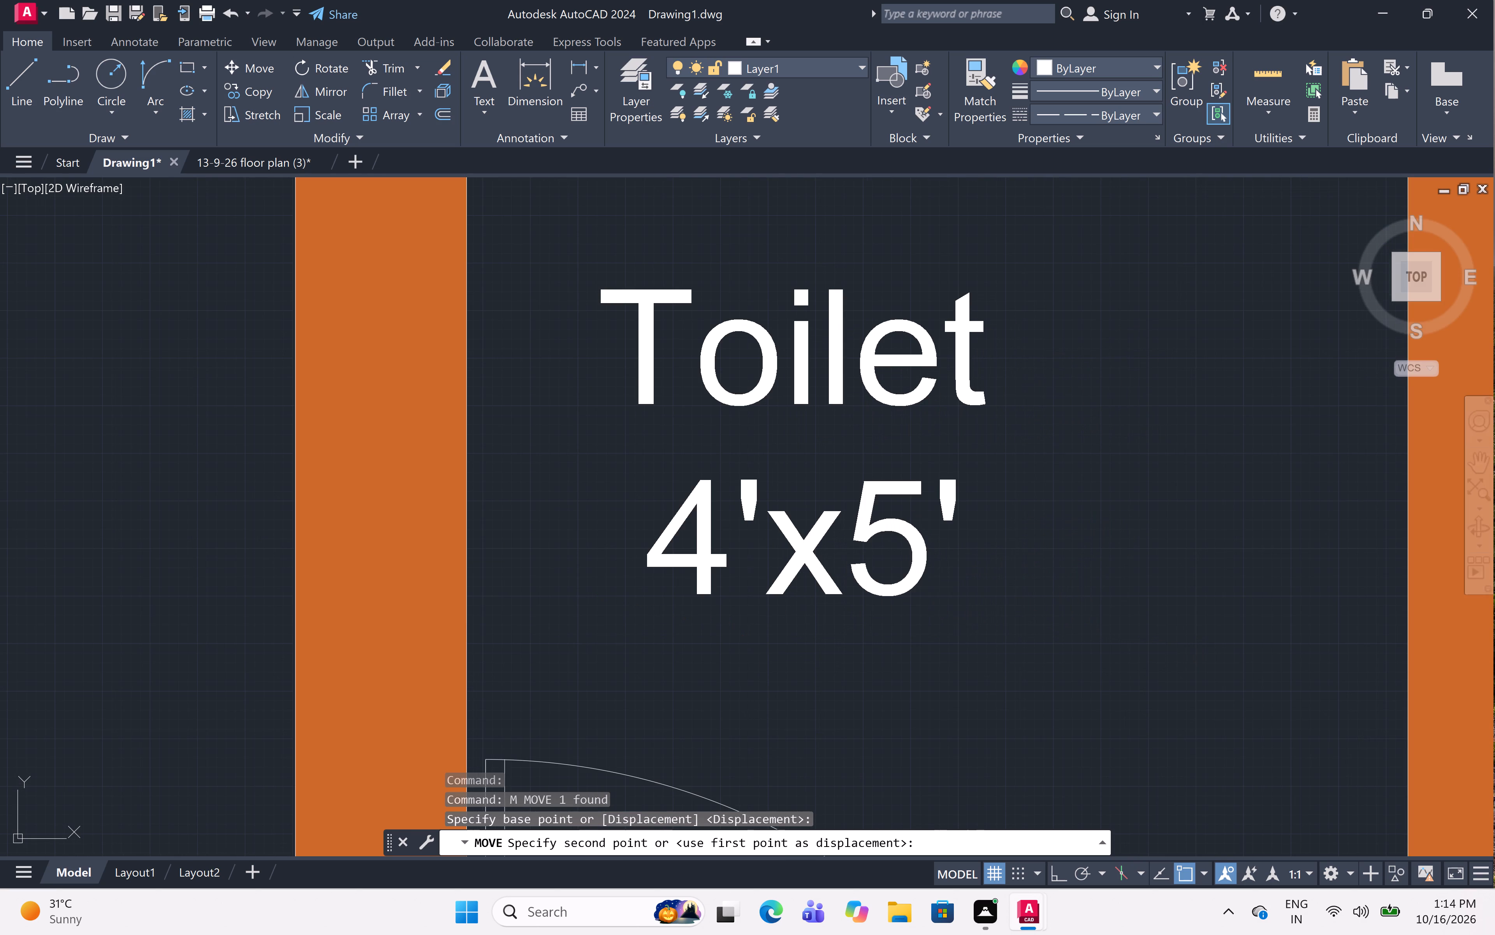
Move the "Toilet" 4'x5' label, in the small room below the tall crossed shaft, to the middle between its side walls.
{"action": "left_click", "coordinate": [793, 596]}
{"action": "scroll", "coordinate": [772, 626], "scroll_direction": "down", "scroll_amount": 3}
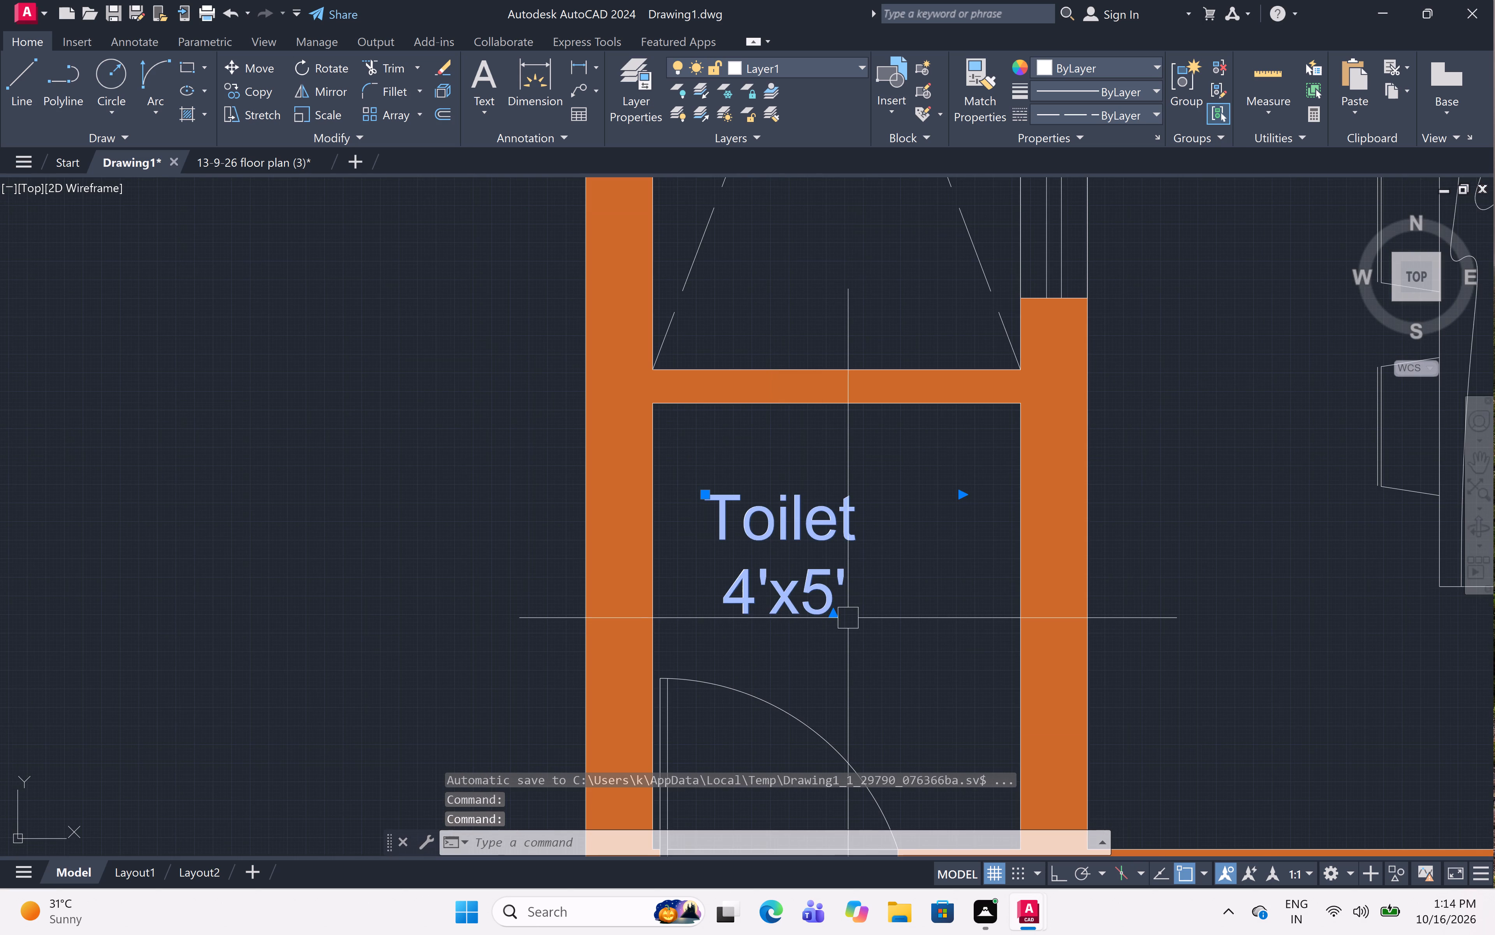
{"action": "key", "text": "m"}
{"action": "key", "text": "space"}
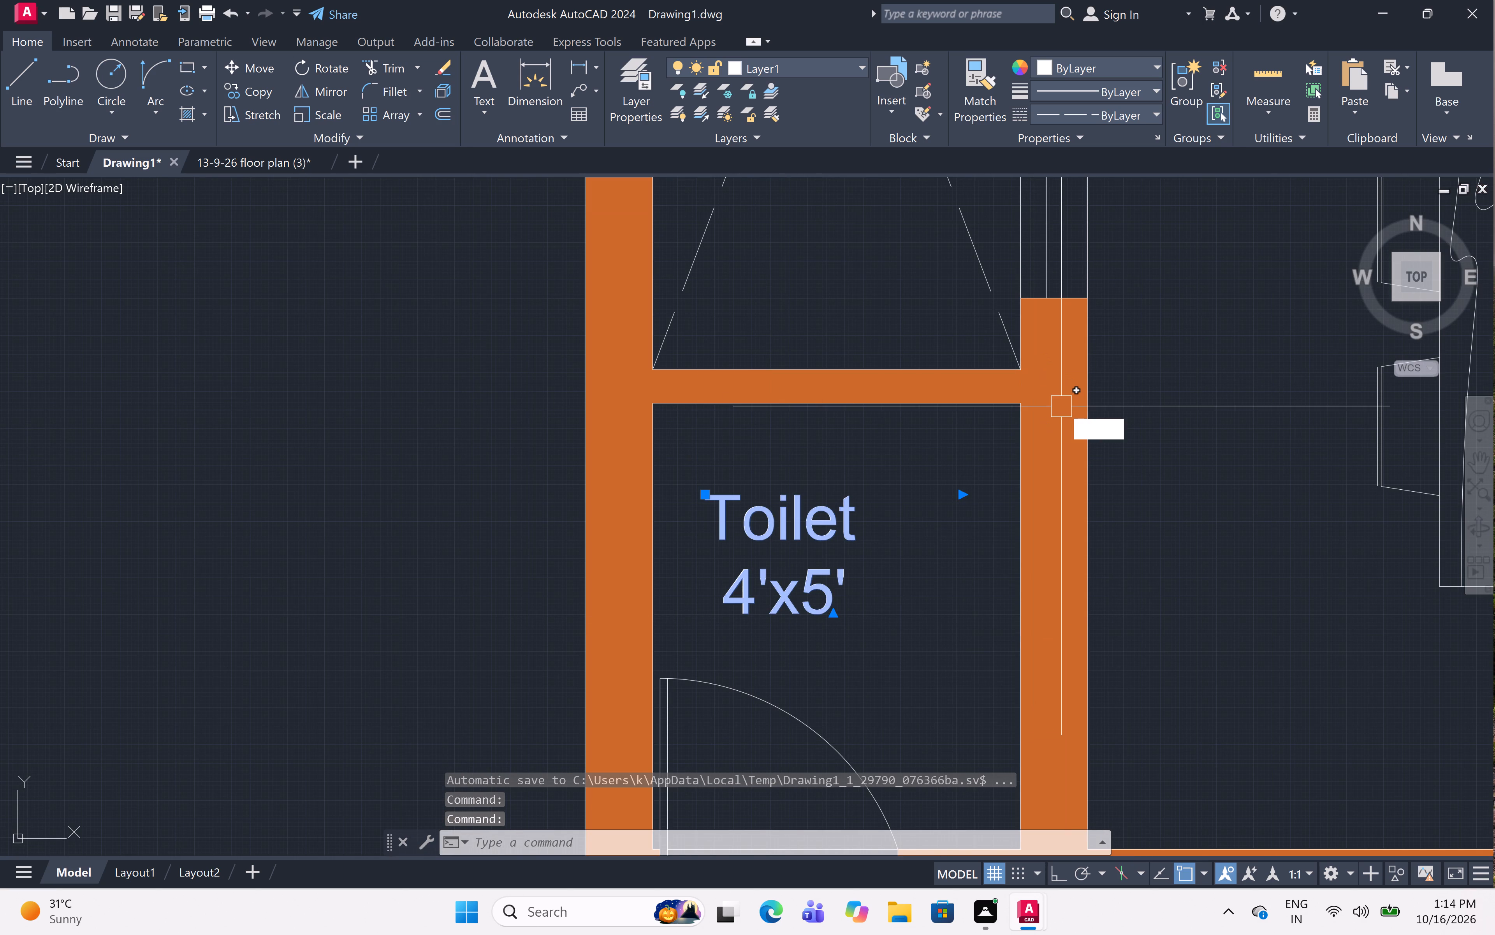
{"action": "left_click", "coordinate": [784, 616]}
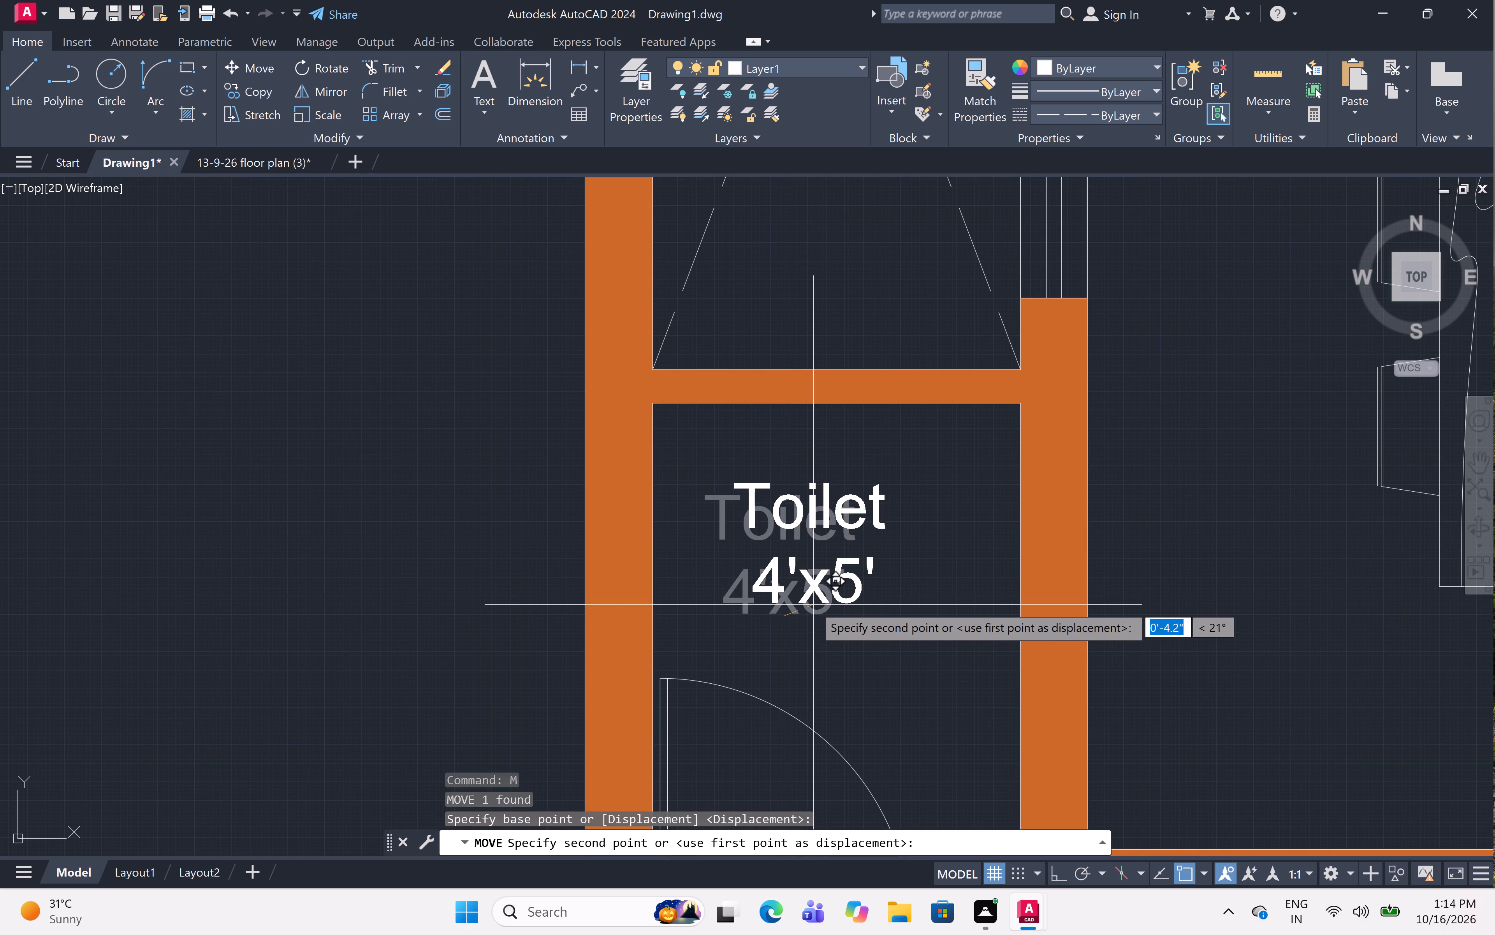
{"action": "scroll", "coordinate": [821, 617], "scroll_direction": "up", "scroll_amount": 5}
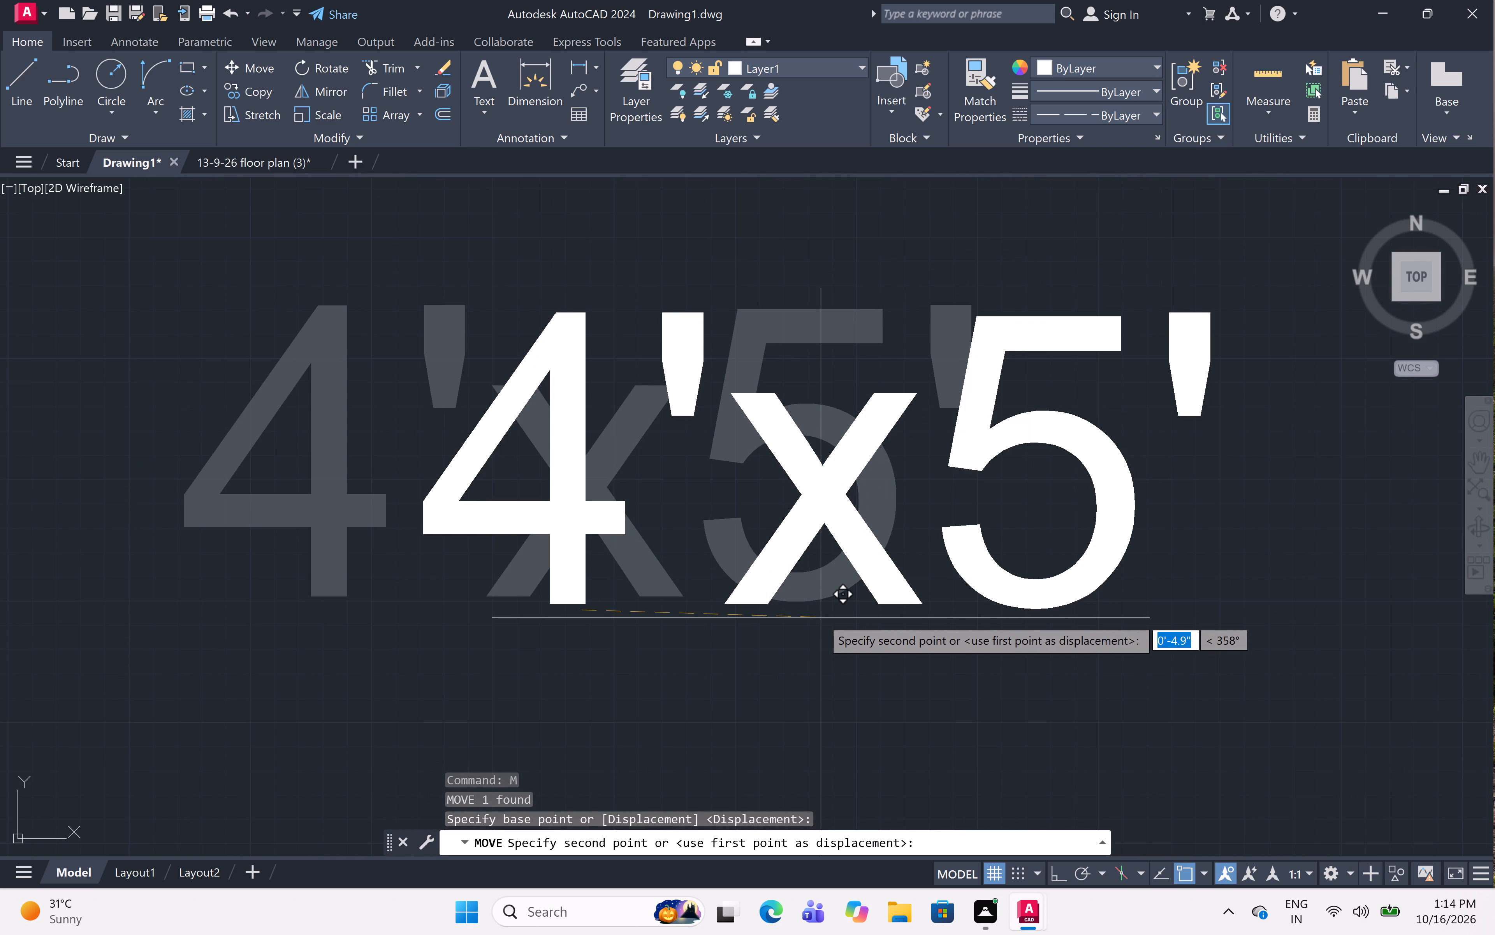
{"action": "left_click", "coordinate": [848, 617]}
Add a two-line label reading "Drawing", indented two spaces, over 11'0"x15'3" in the sofa room, above the centre table.
{"action": "scroll", "coordinate": [848, 615], "scroll_direction": "down", "scroll_amount": 5}
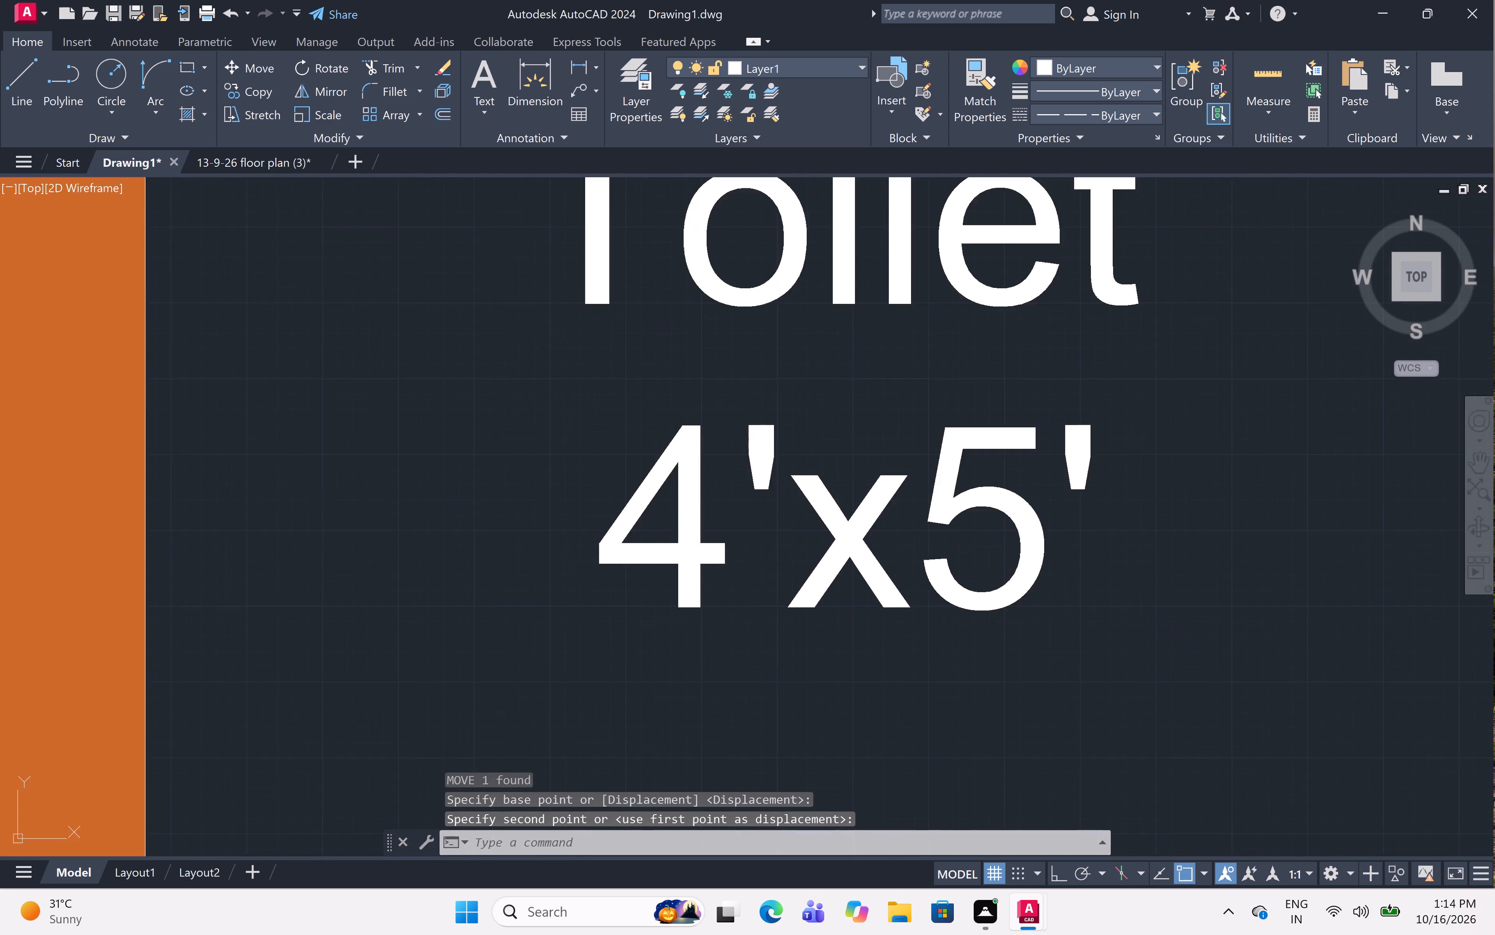
{"action": "scroll", "coordinate": [848, 615], "scroll_direction": "down", "scroll_amount": 4}
{"action": "middle_click_drag", "start_coordinate": [973, 626], "coordinate": [695, 628]}
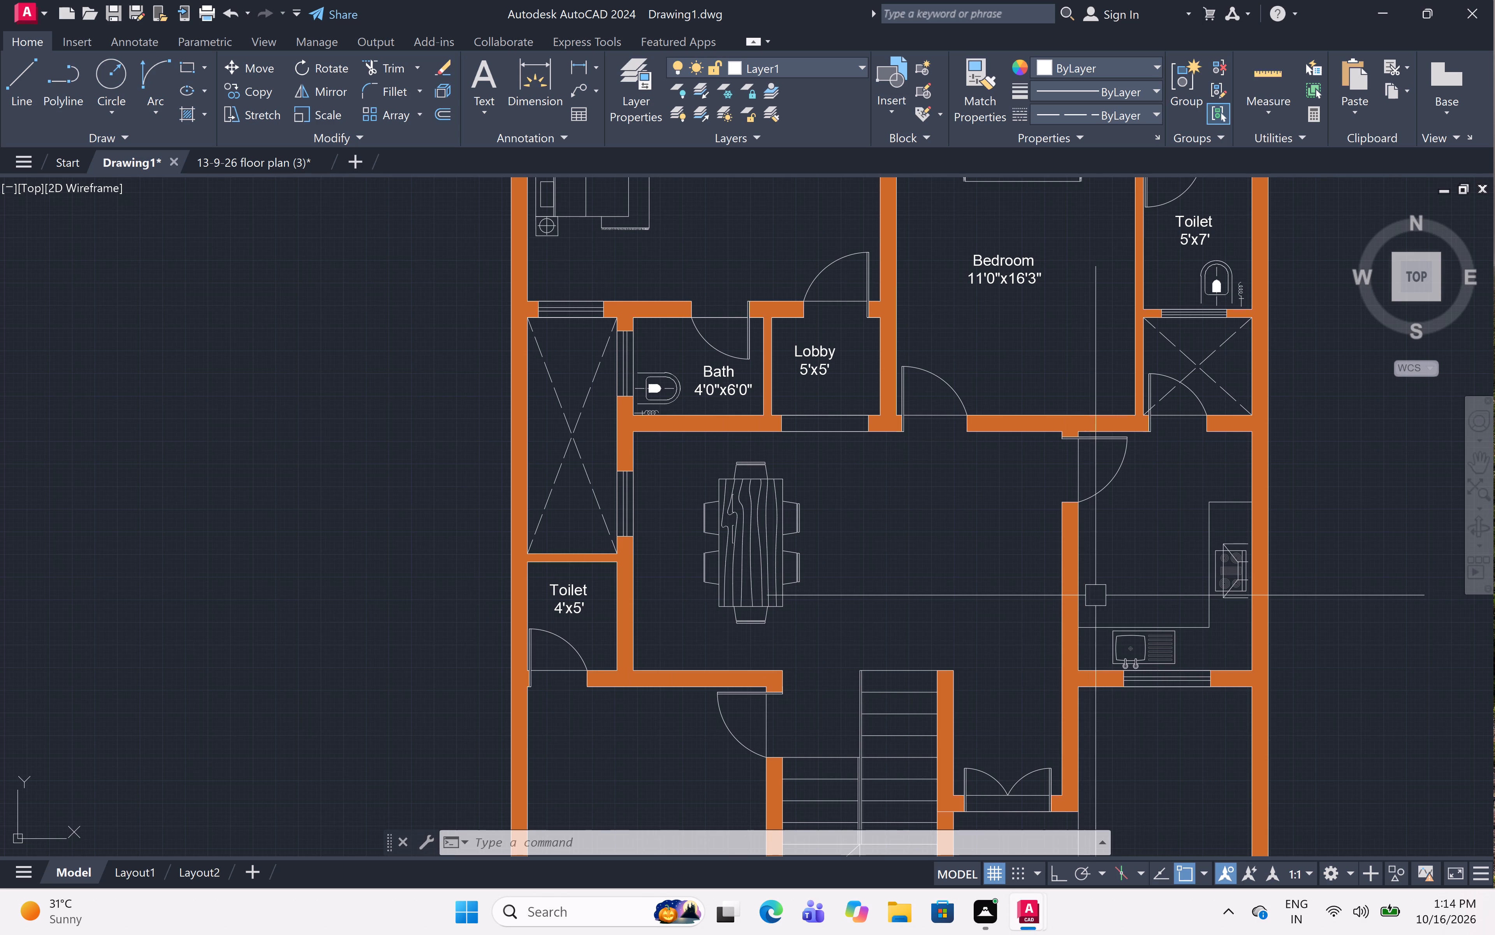
{"action": "scroll", "coordinate": [936, 561], "scroll_direction": "down", "scroll_amount": 2}
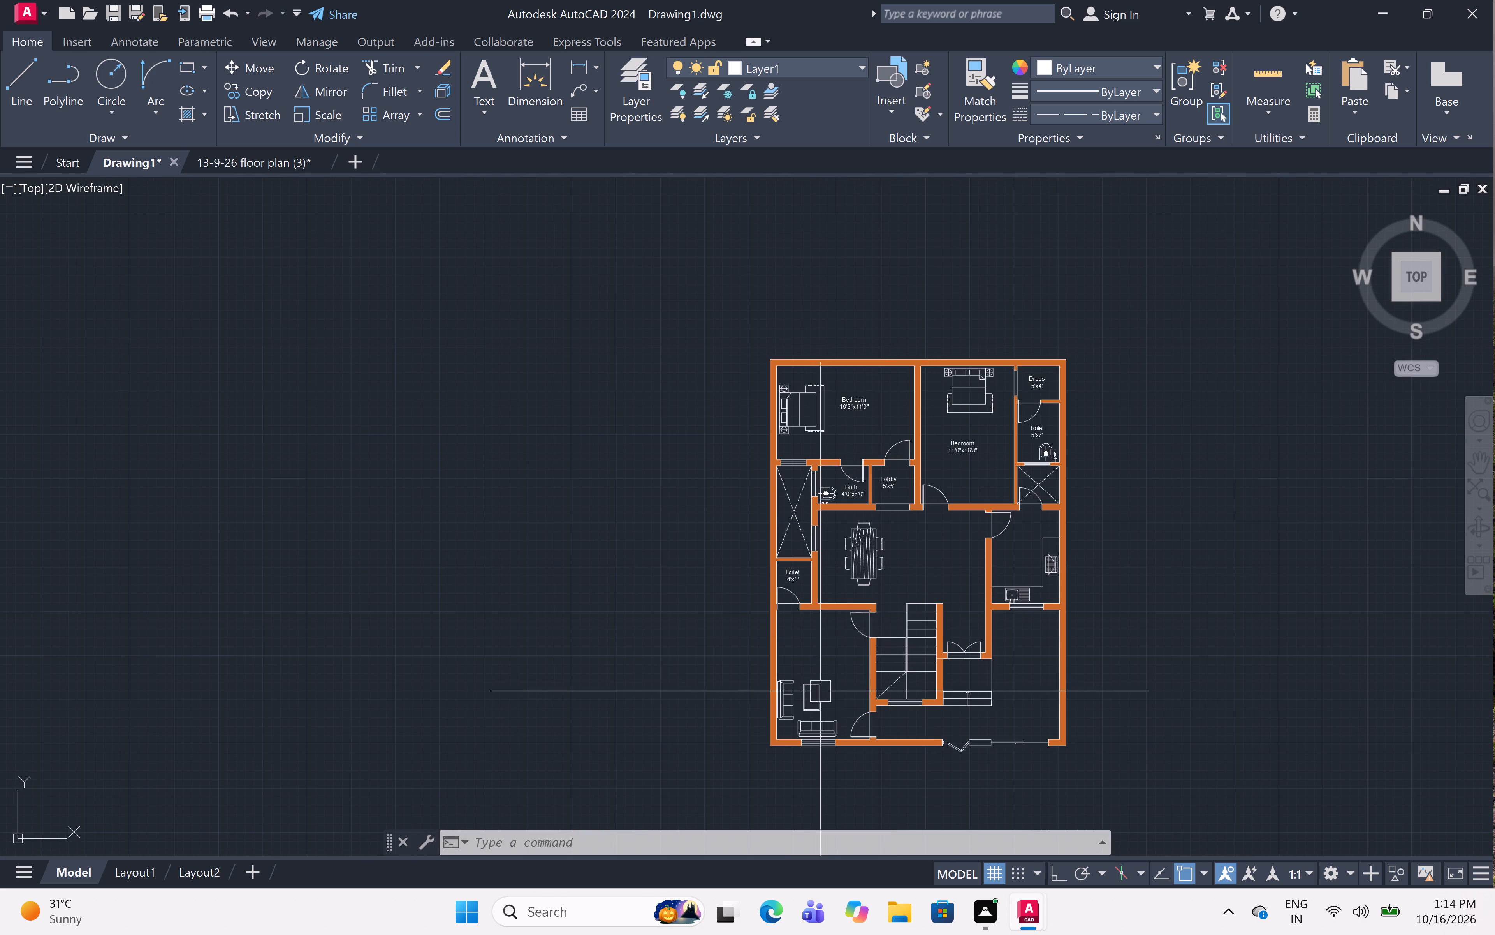
{"action": "scroll", "coordinate": [831, 670], "scroll_direction": "up", "scroll_amount": 3}
{"action": "type", "text": "mt"}
{"action": "key", "text": "space"}
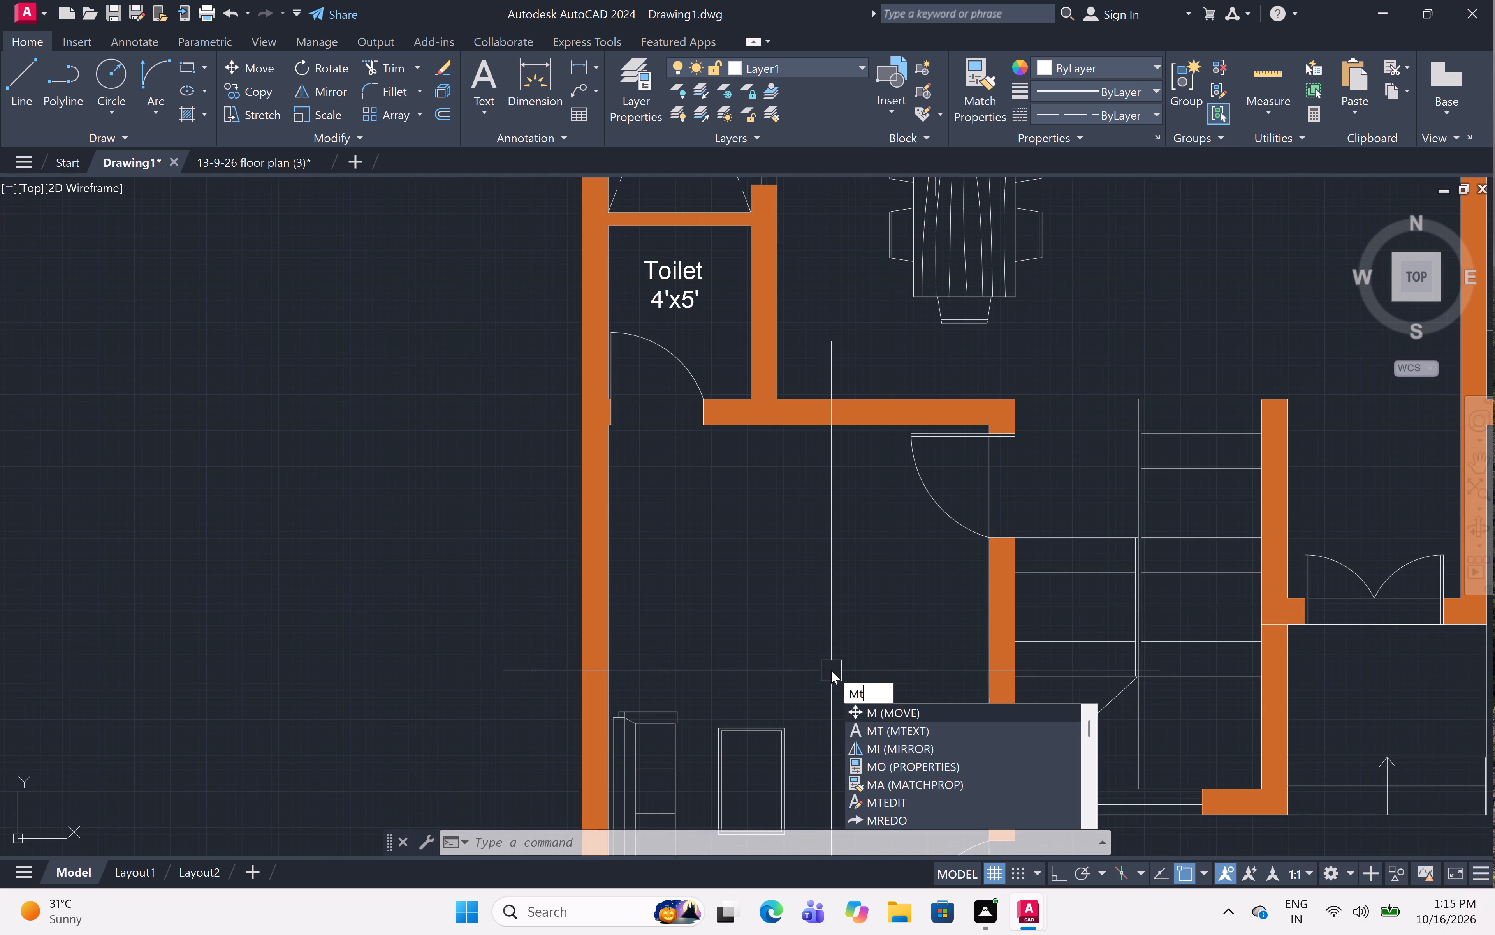
{"action": "left_click", "coordinate": [705, 540]}
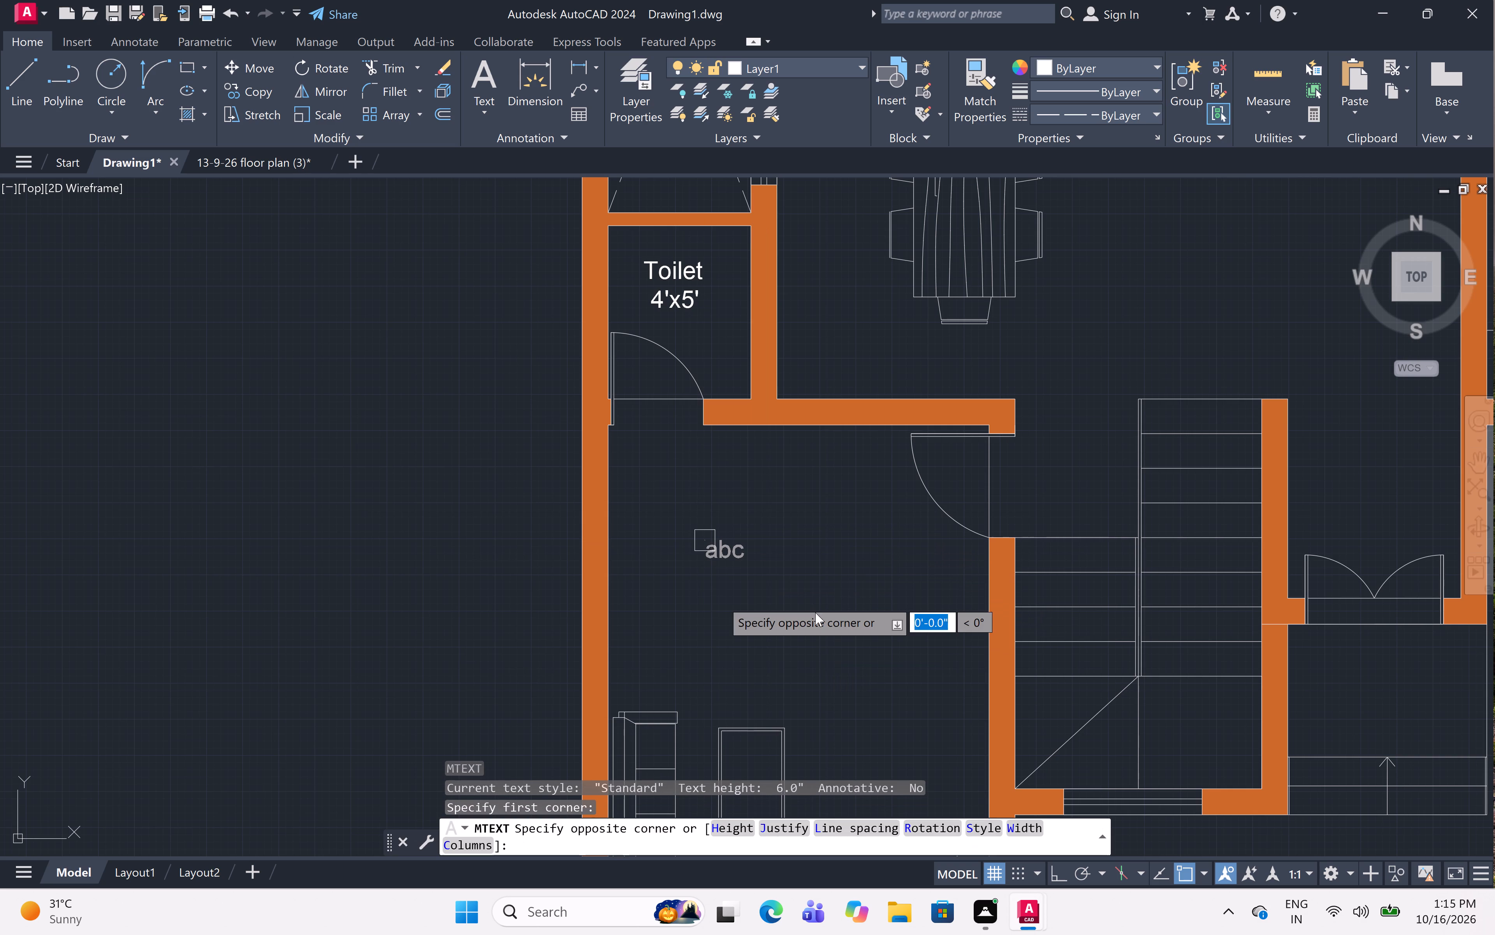
{"action": "left_click", "coordinate": [863, 612]}
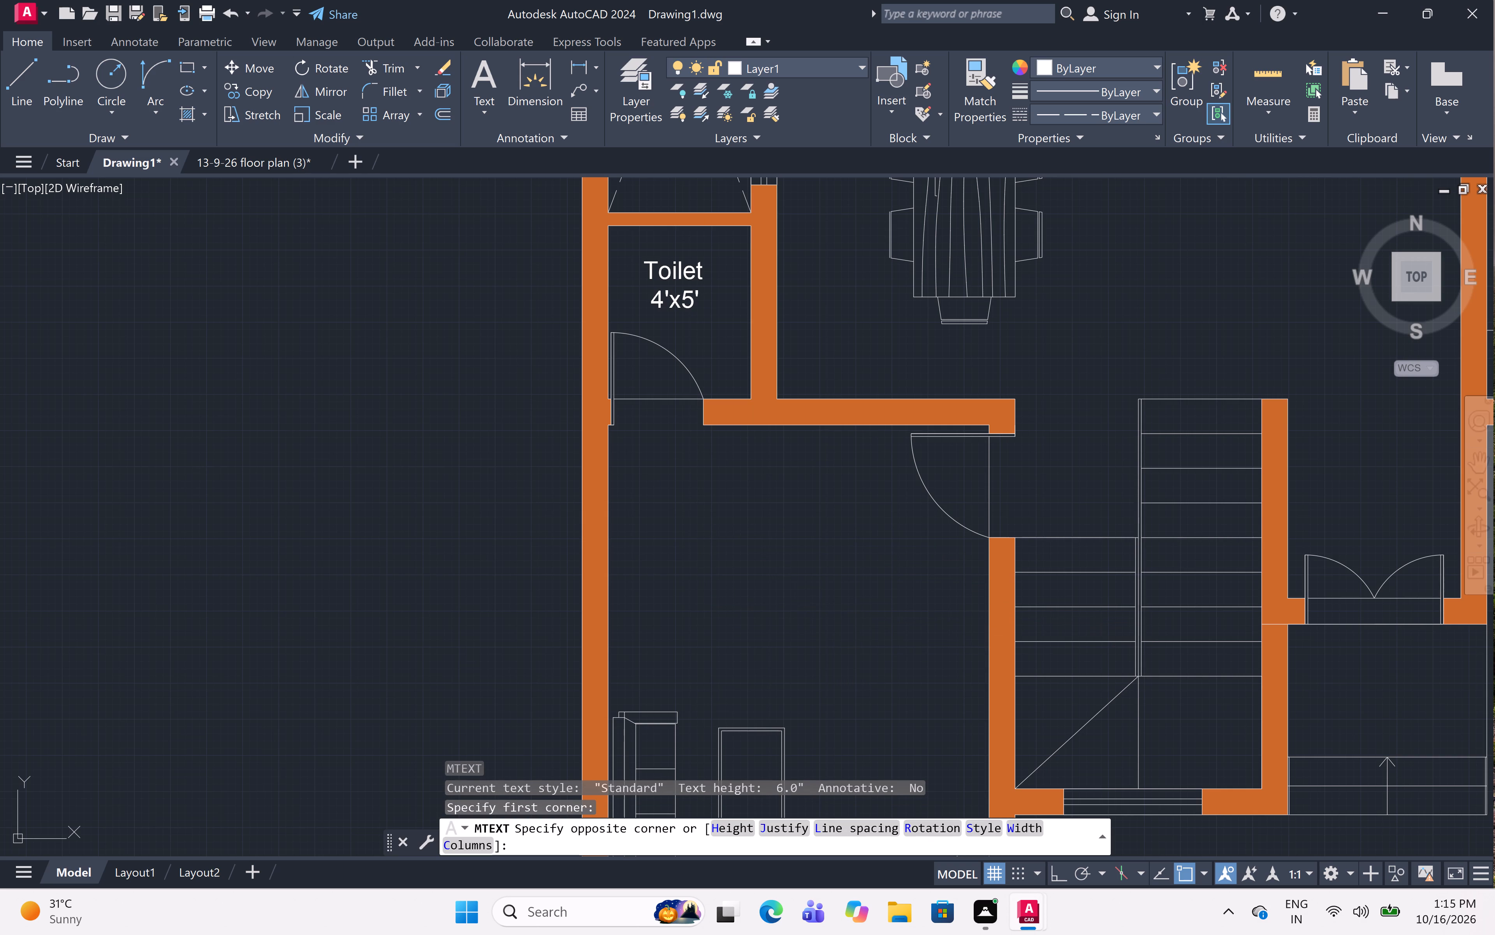
{"action": "key", "text": "space"}
{"action": "key", "text": "space"}
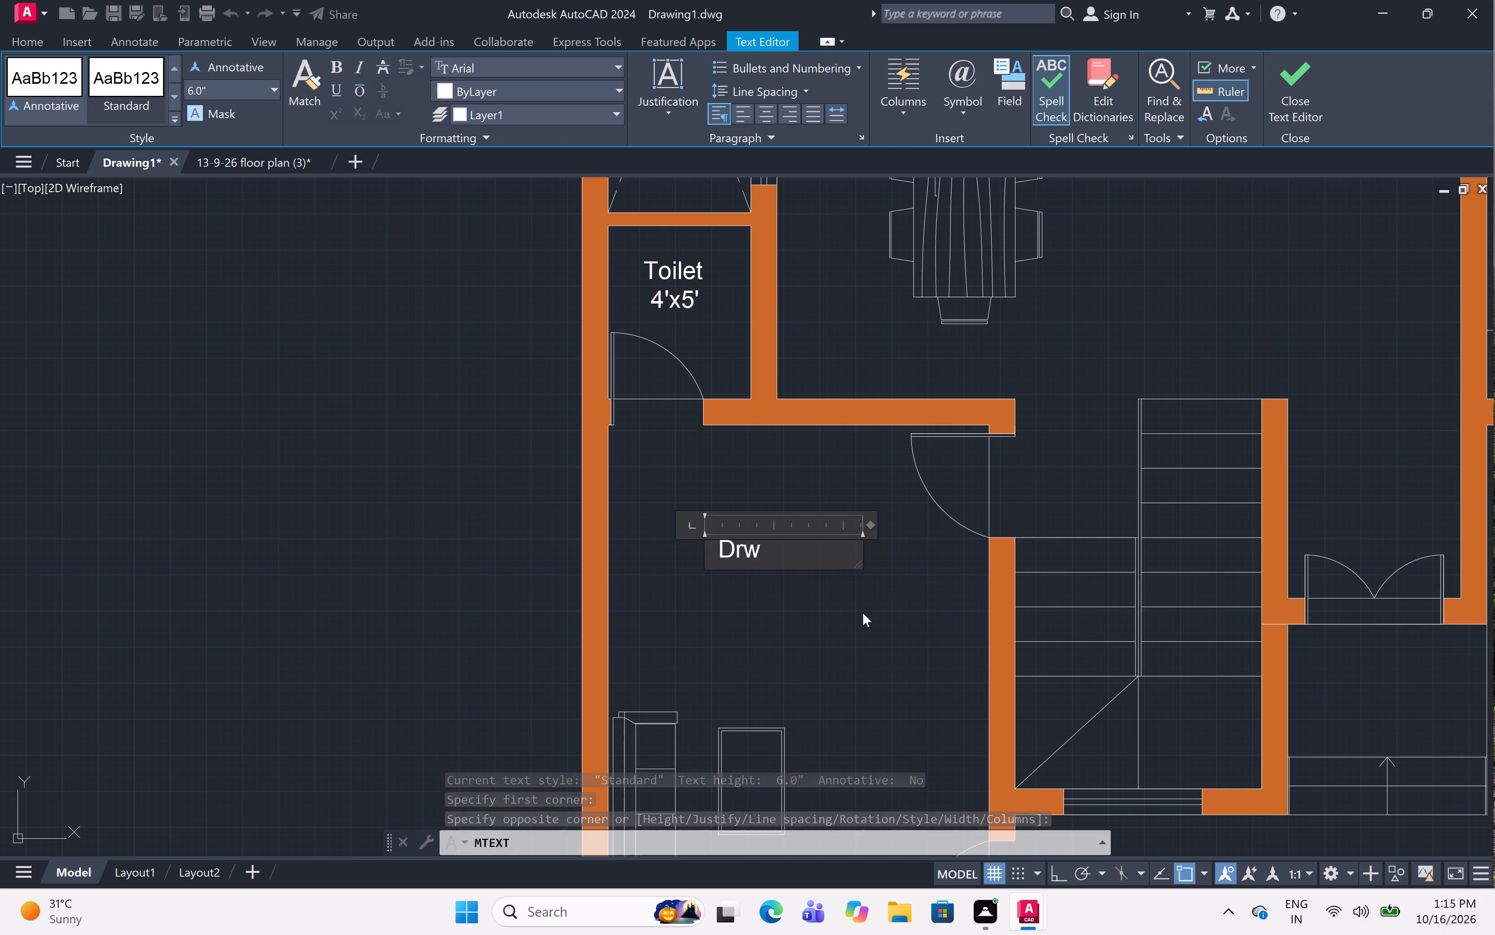
{"action": "key", "text": "BackSpace"}
{"action": "key", "text": "a"}
{"action": "key", "text": "w"}
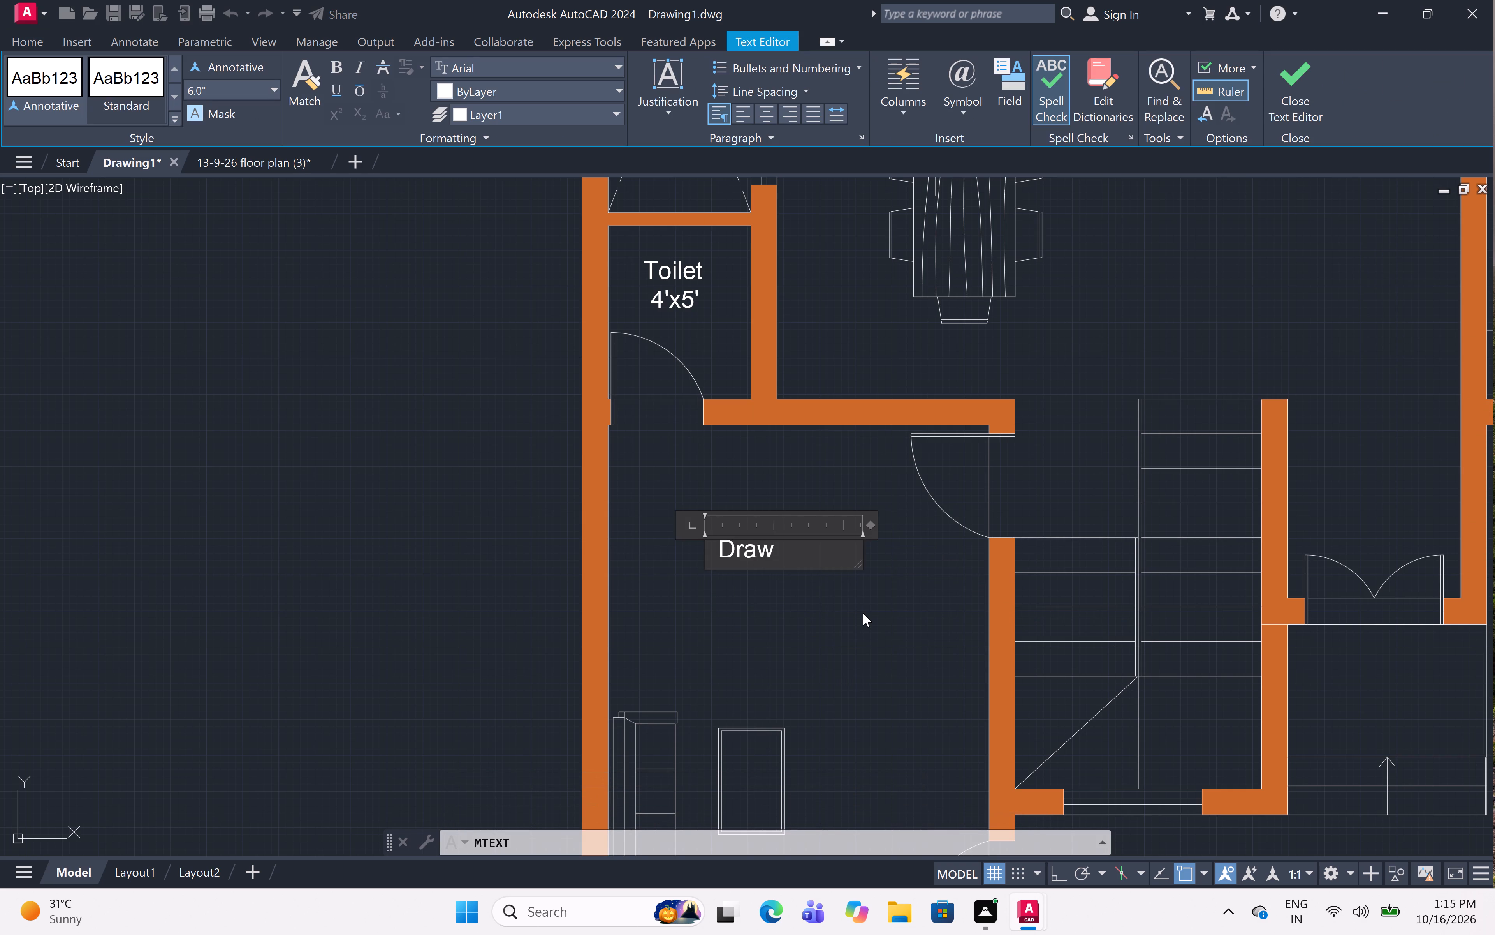
{"action": "type", "text": "ing"}
{"action": "key", "text": "Return"}
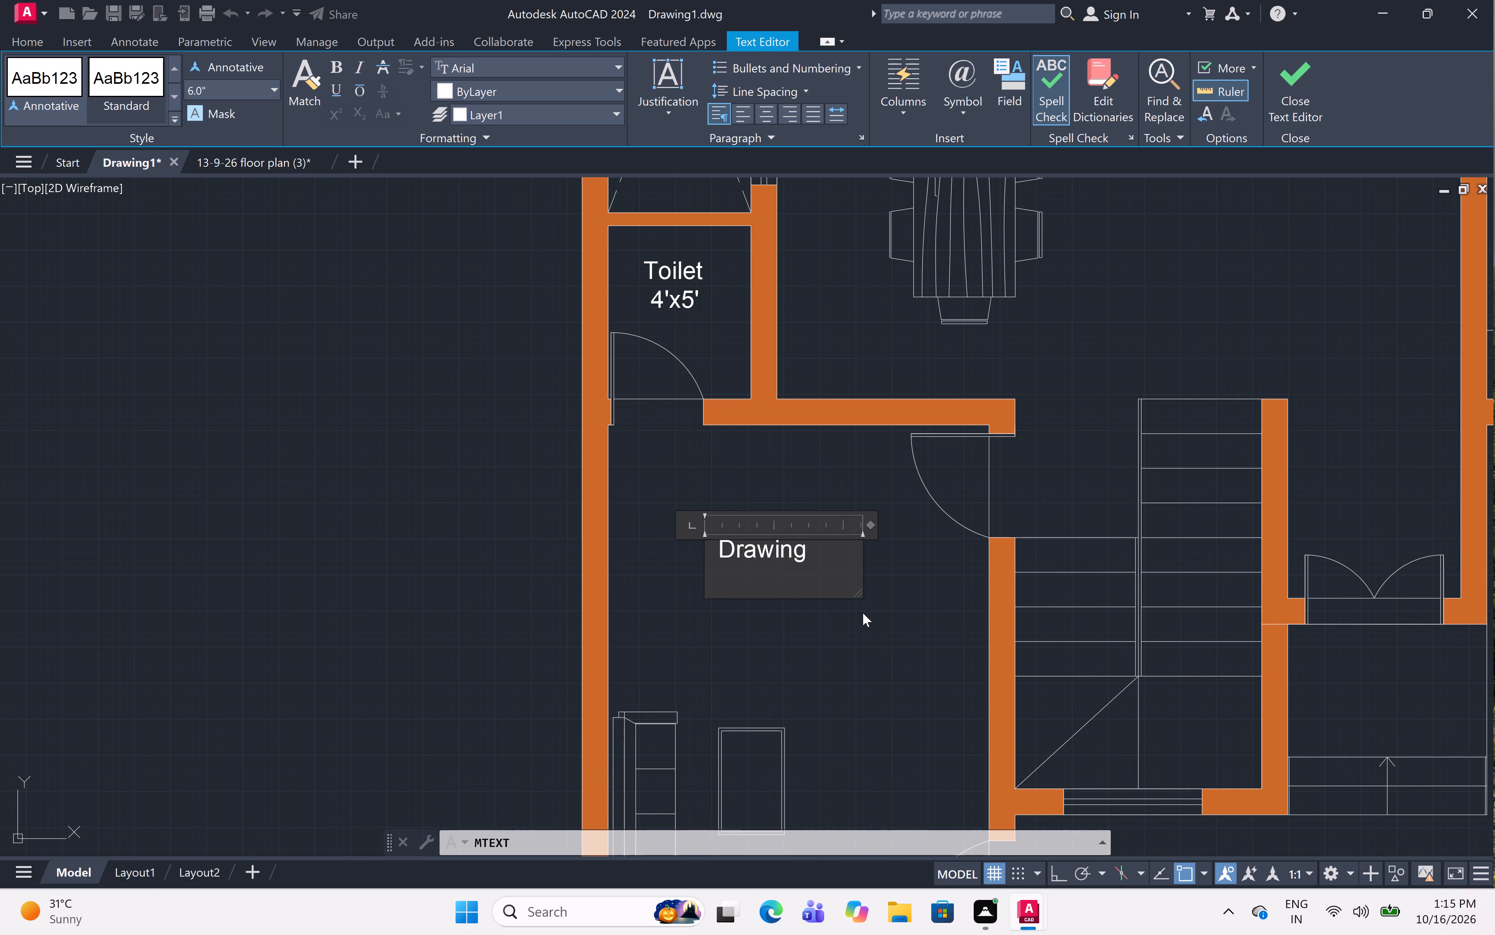
{"action": "type", "text": "11'0\""}
{"action": "type", "text": "x15'"}
{"action": "type", "text": "3\""}
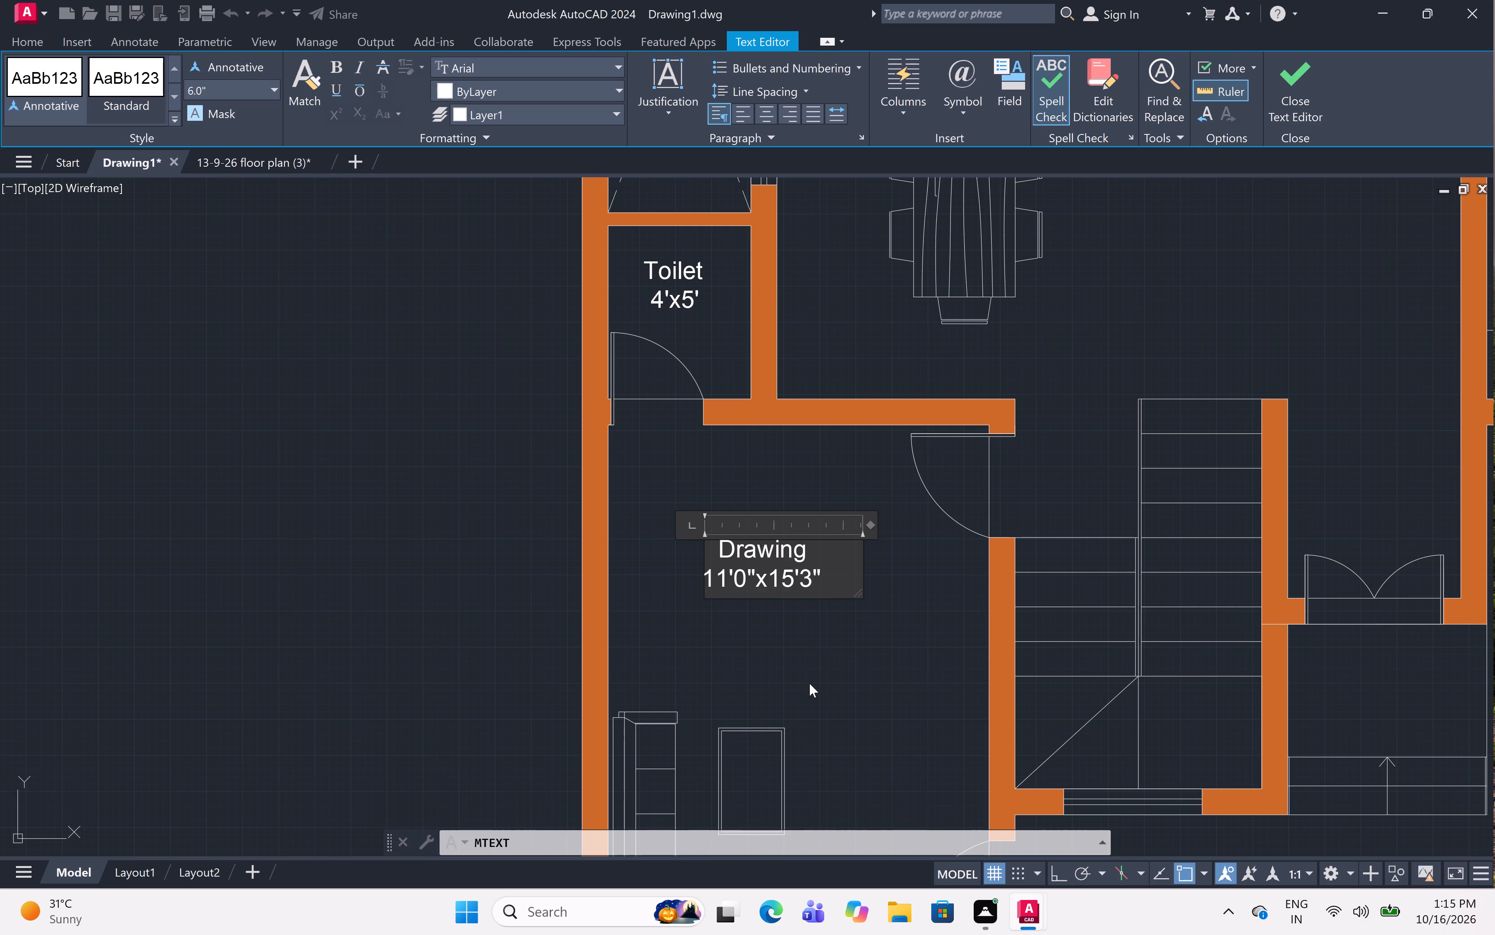
{"action": "left_click", "coordinate": [809, 683]}
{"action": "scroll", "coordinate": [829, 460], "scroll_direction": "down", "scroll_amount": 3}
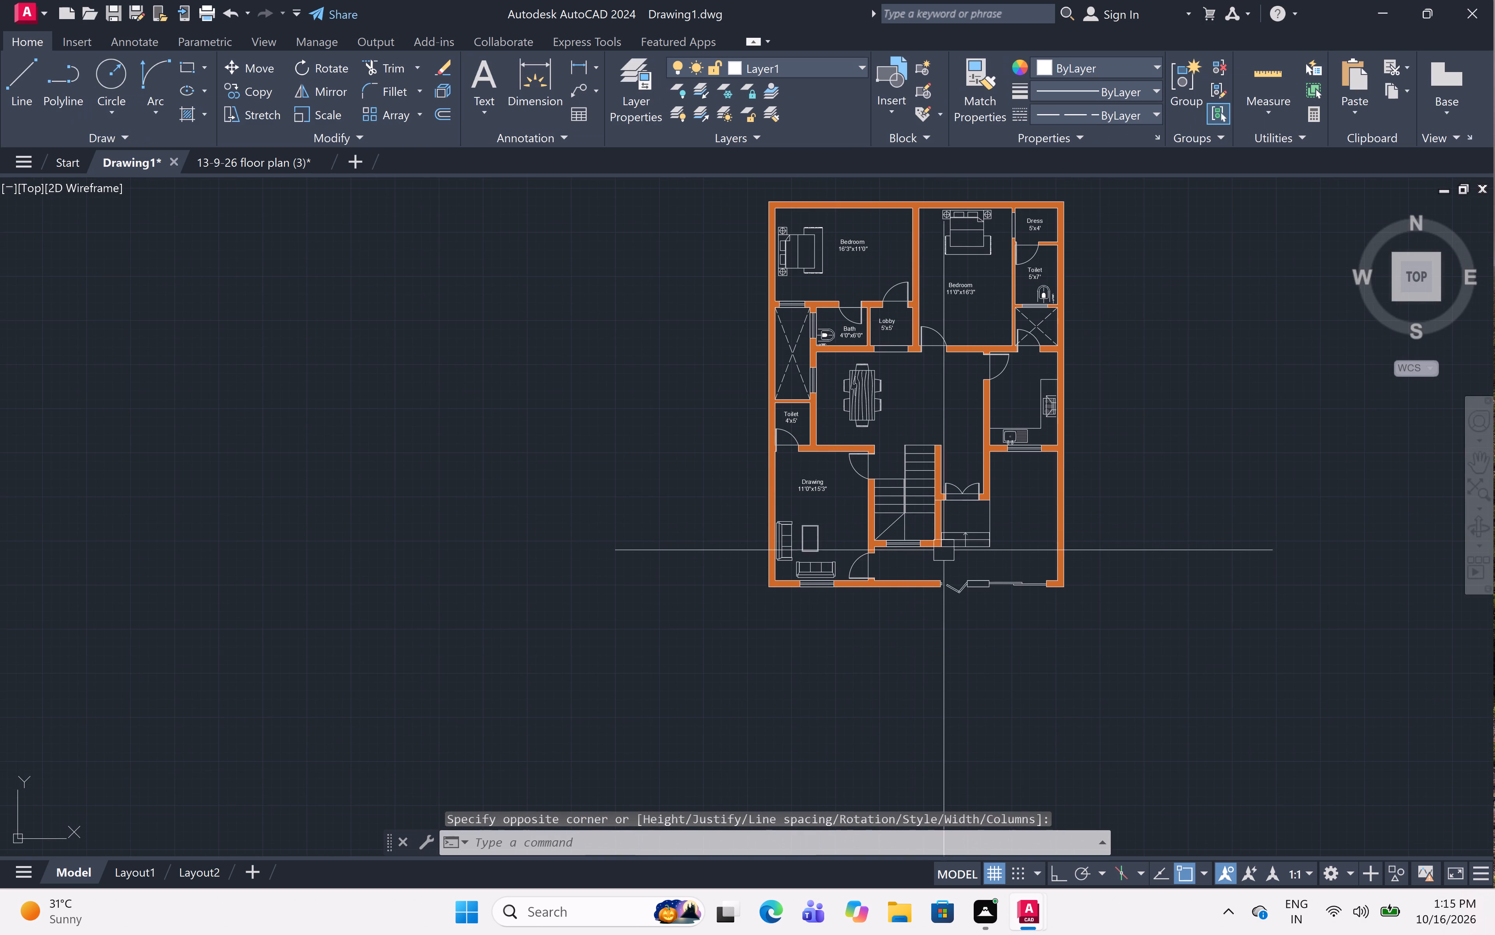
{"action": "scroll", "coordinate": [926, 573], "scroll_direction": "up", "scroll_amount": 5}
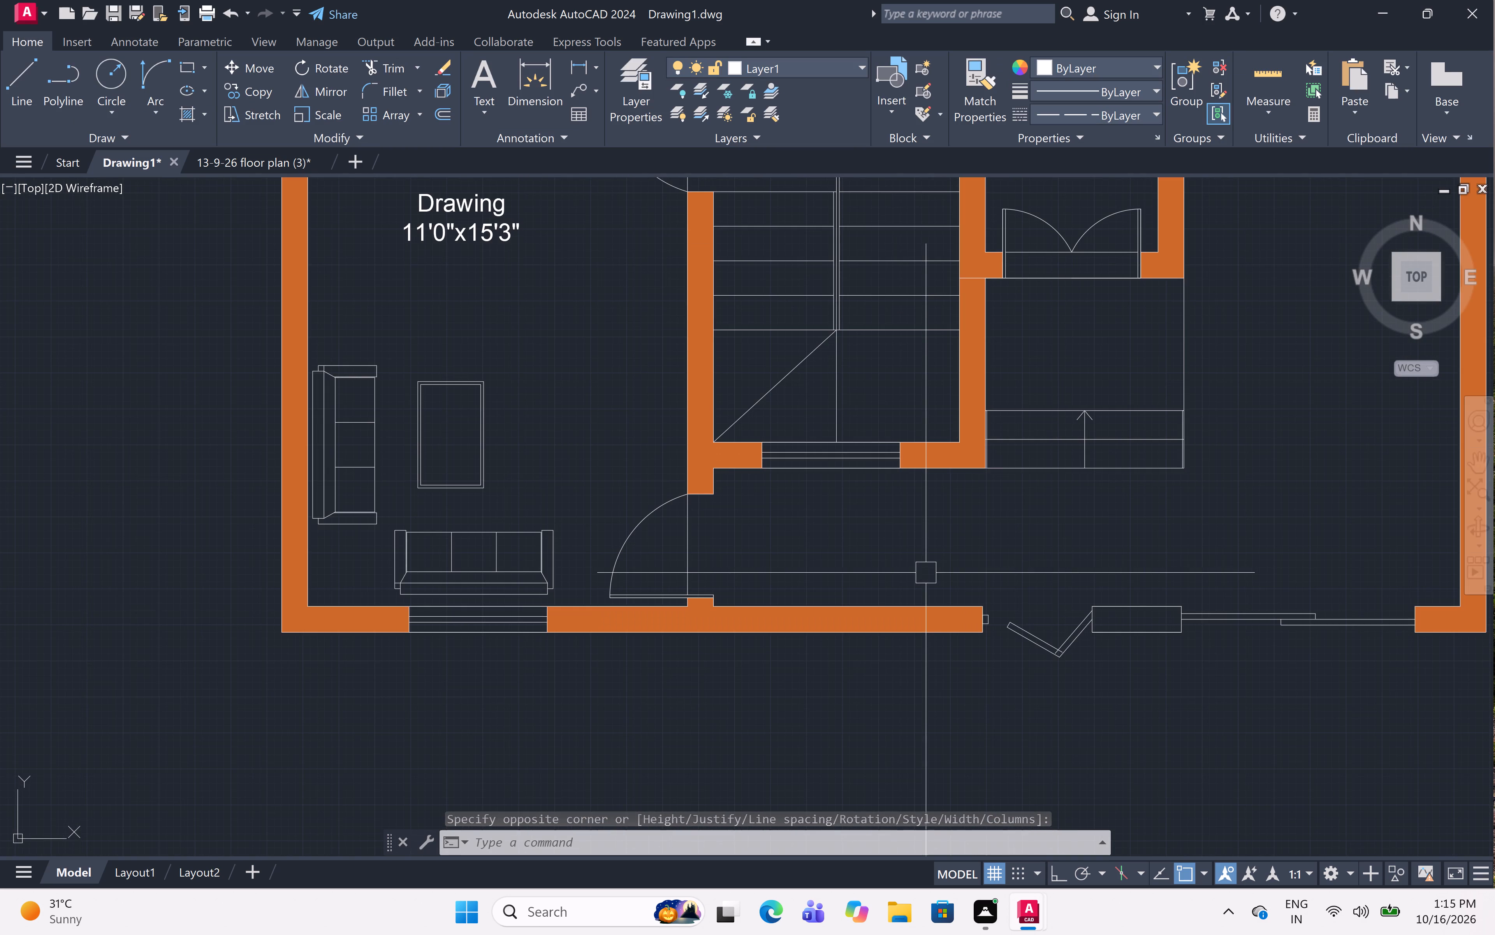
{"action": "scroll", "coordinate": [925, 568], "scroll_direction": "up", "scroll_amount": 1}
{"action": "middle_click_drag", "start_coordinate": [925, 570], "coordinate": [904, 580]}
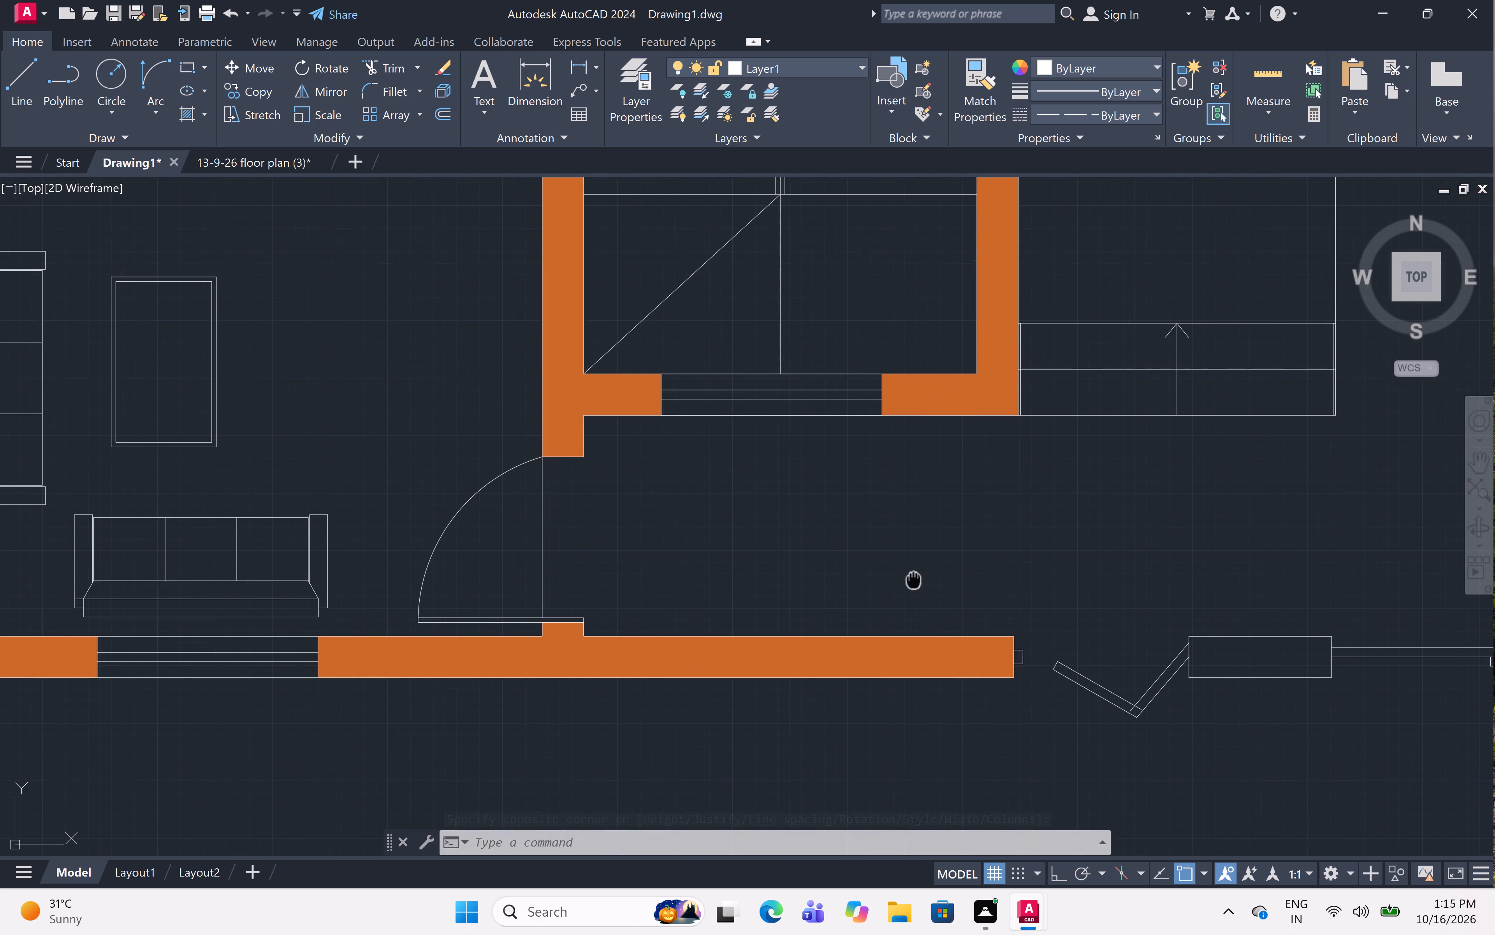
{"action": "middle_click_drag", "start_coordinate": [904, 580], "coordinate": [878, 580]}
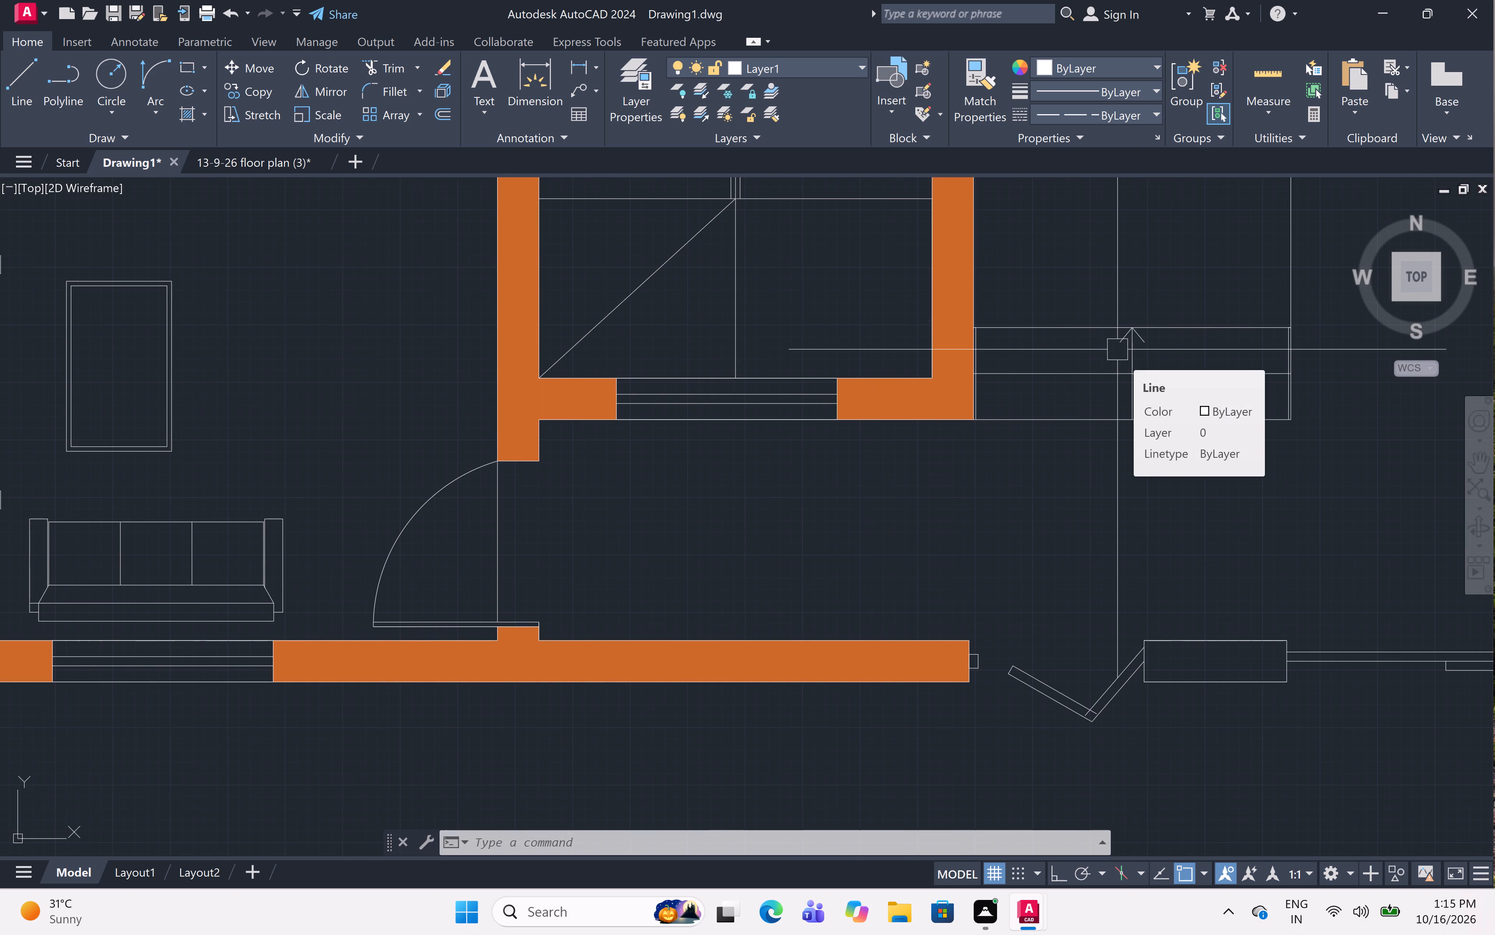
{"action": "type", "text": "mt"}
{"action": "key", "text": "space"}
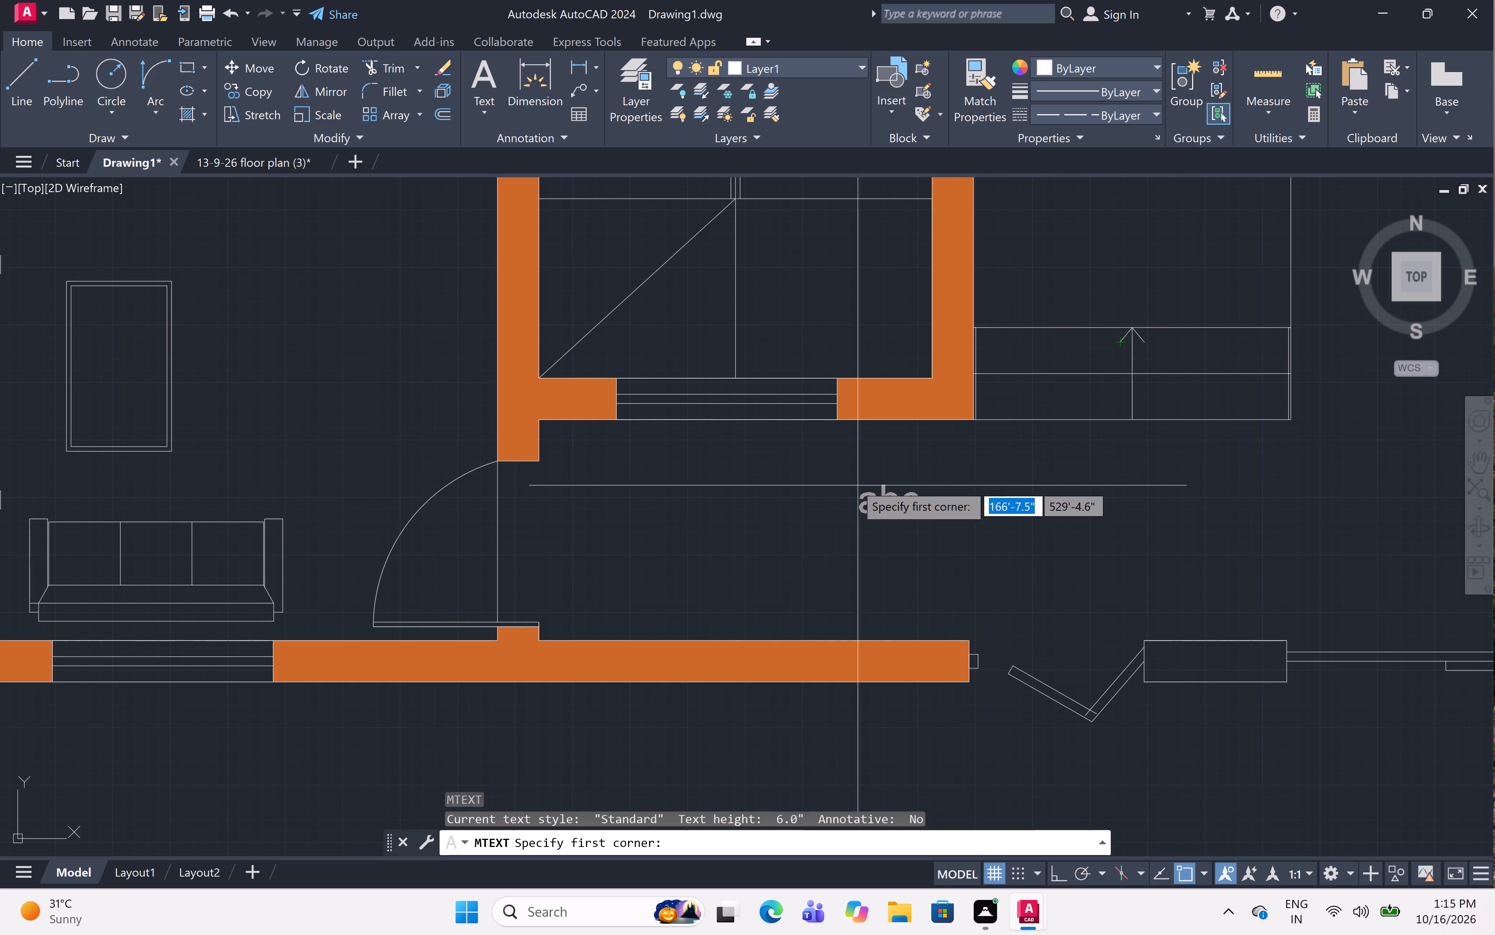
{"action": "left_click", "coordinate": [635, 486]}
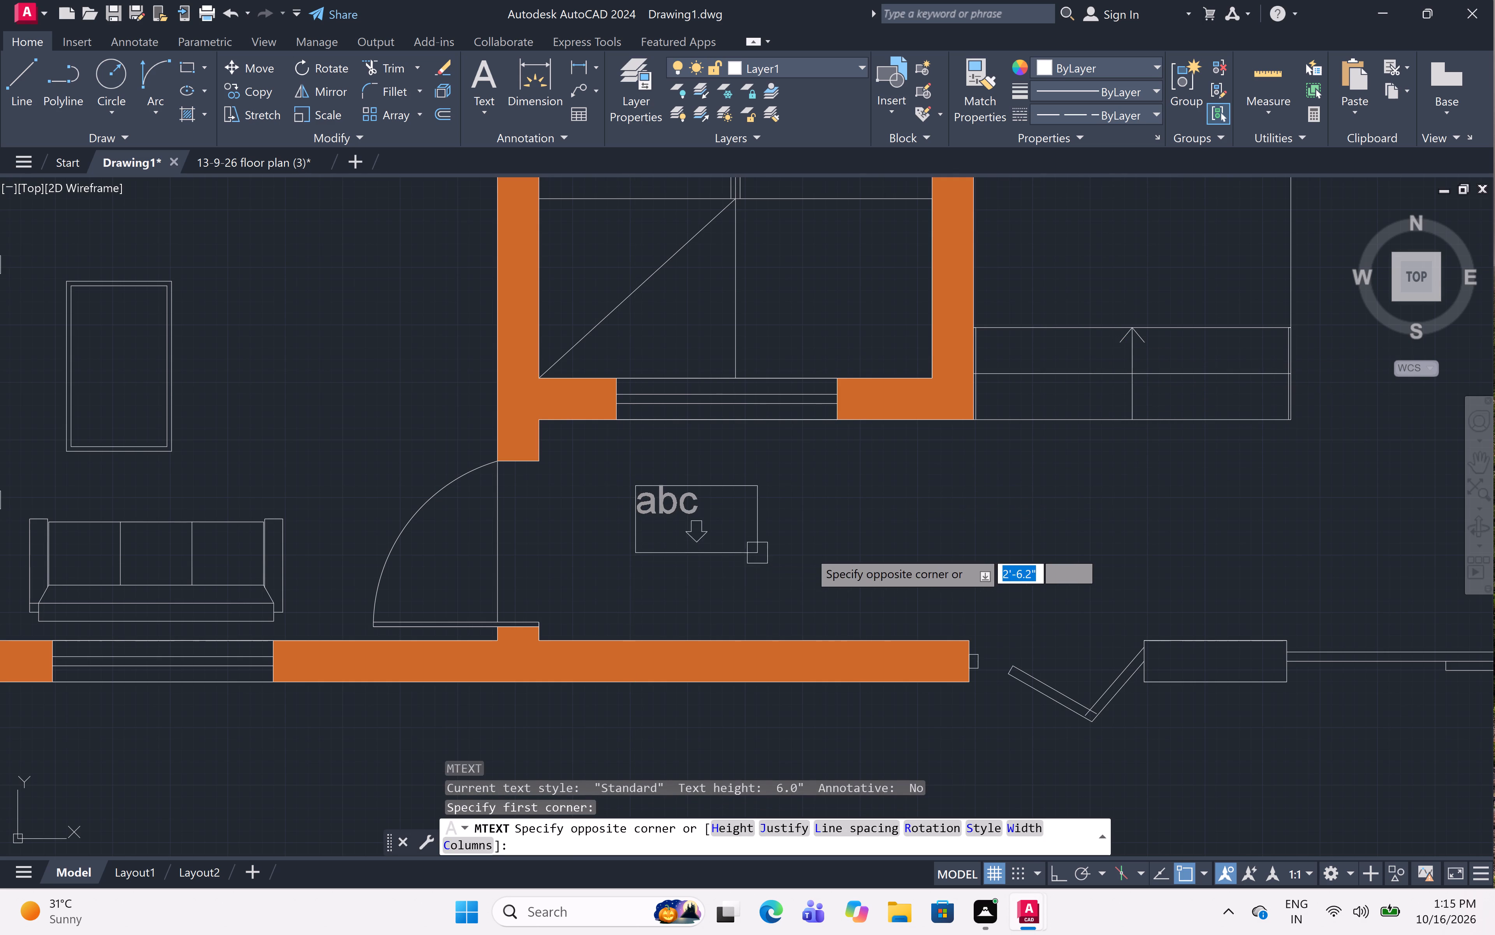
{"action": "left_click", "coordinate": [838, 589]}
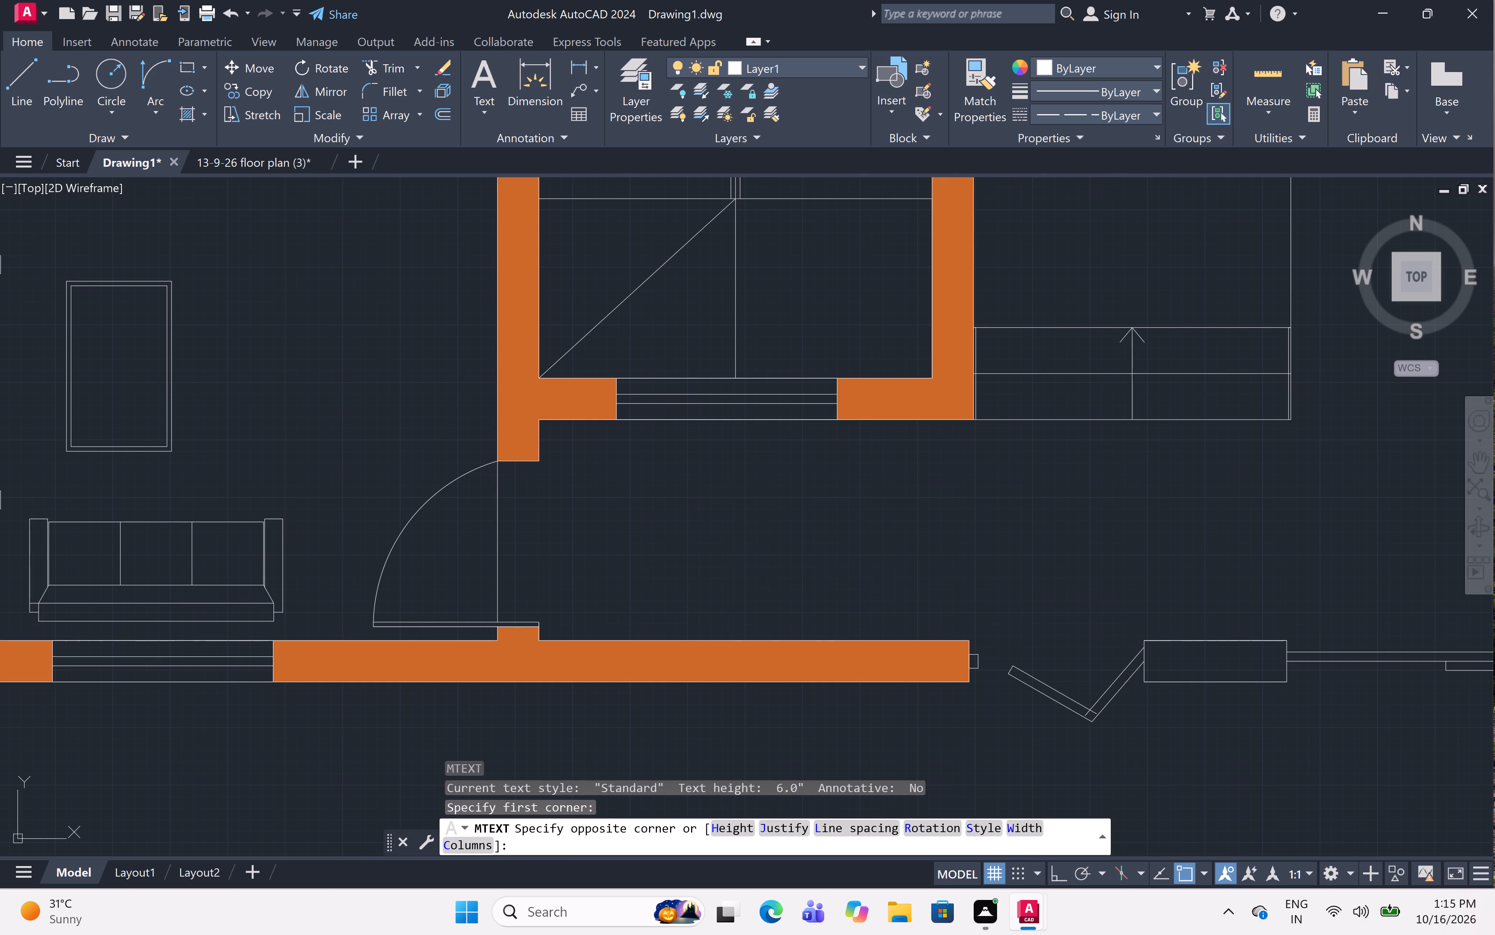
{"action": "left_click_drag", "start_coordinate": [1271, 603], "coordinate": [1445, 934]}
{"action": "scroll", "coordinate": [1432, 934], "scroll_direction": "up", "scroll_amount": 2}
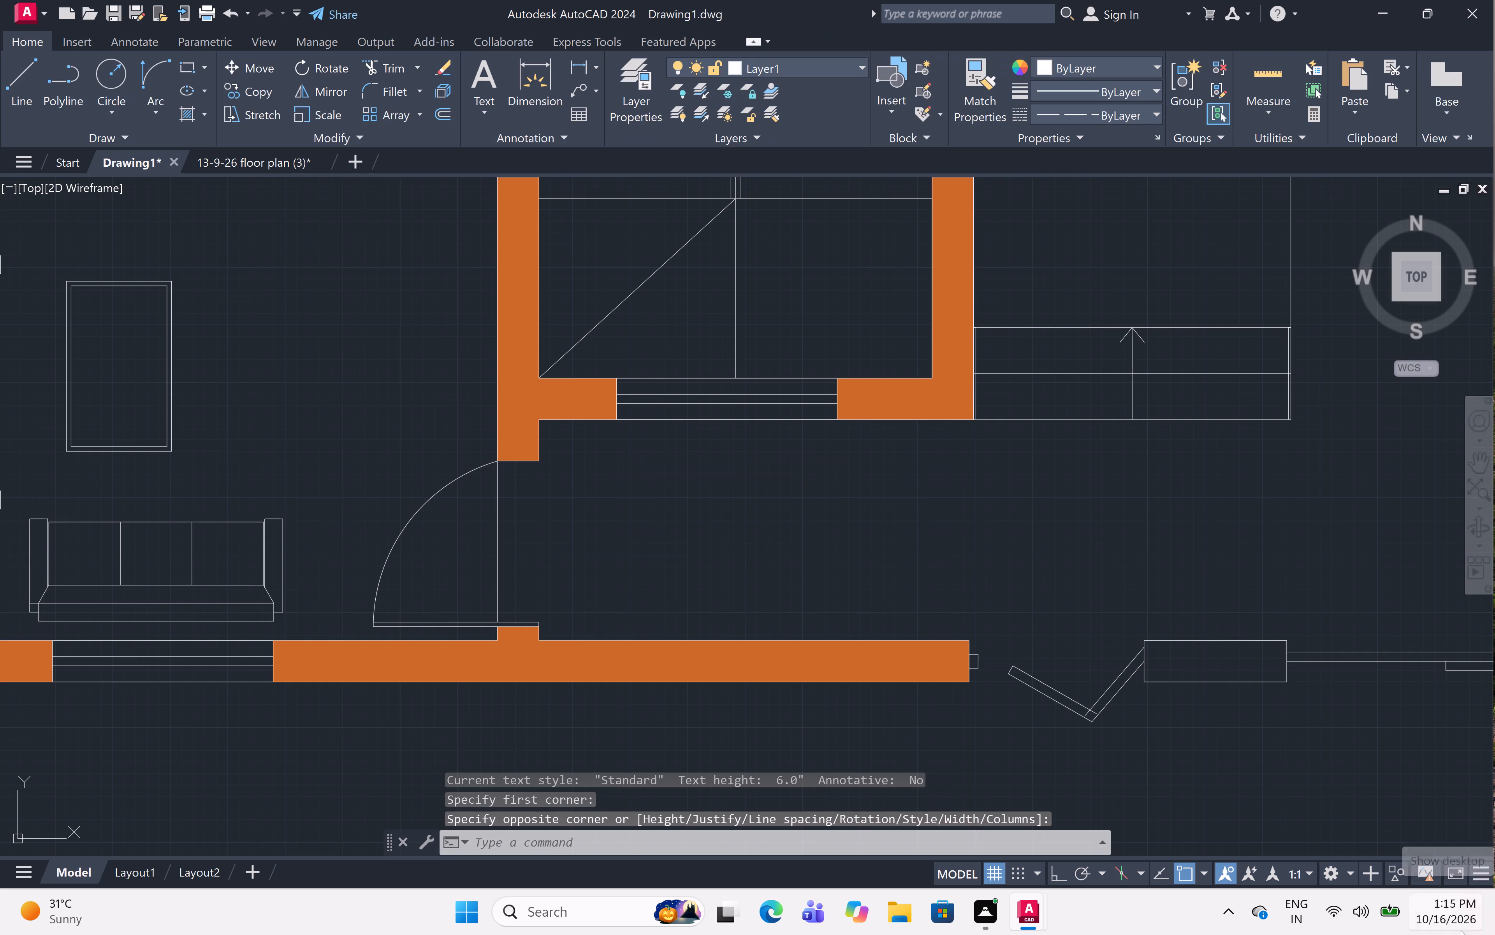
Add multiline text reading "Passage" in the space between the staircase window and the front wall, beside the drawing room door.
{"action": "type", "text": "mt"}
{"action": "key", "text": "space"}
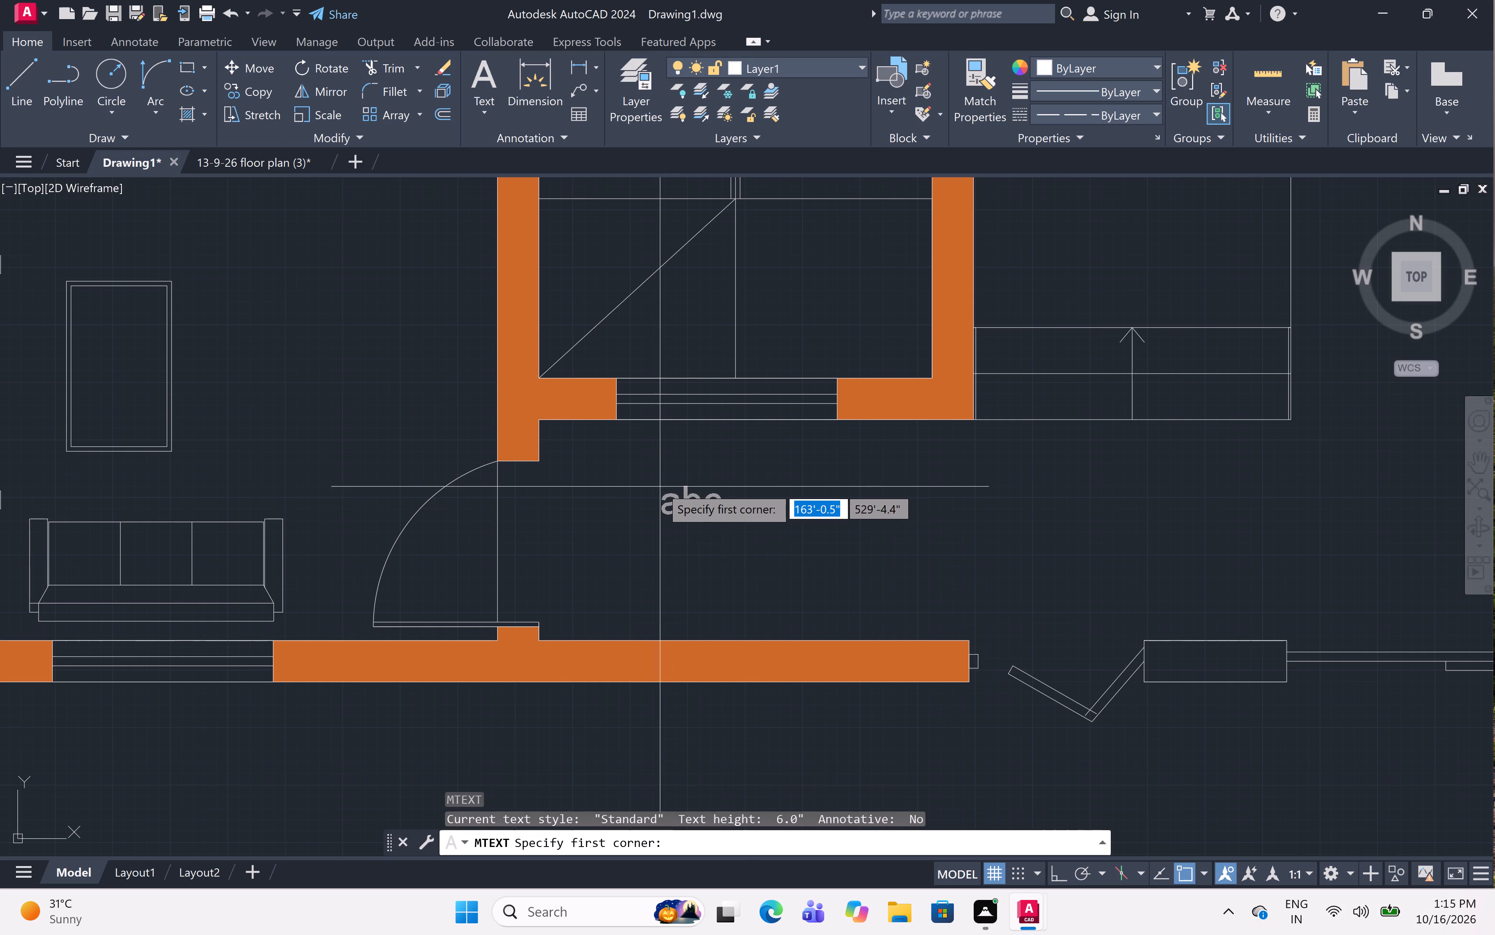
{"action": "left_click", "coordinate": [661, 480]}
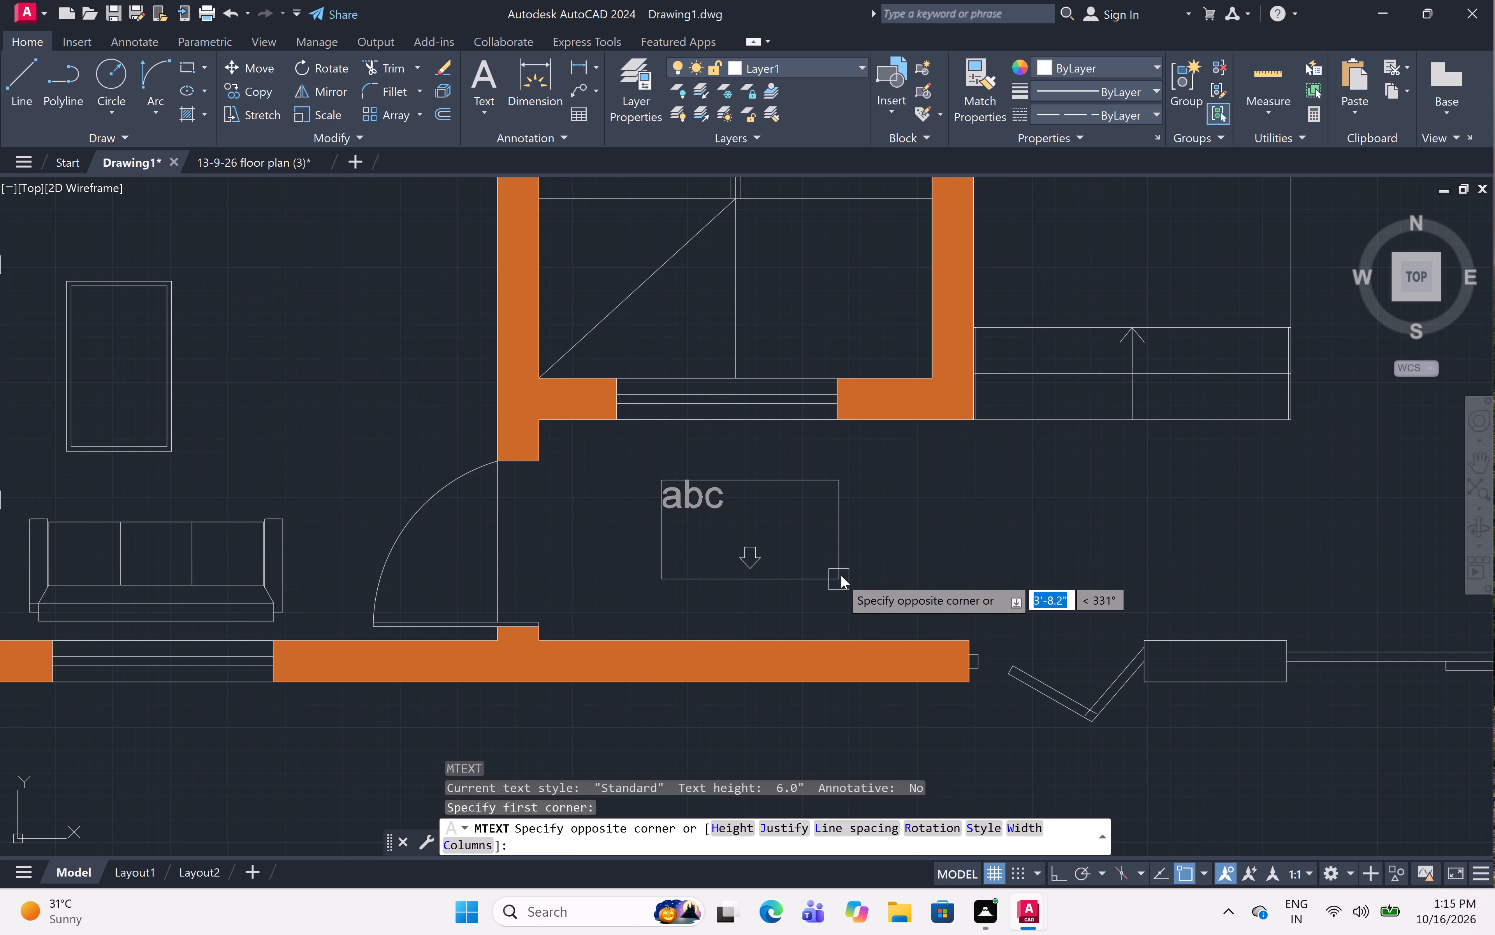
{"action": "left_click", "coordinate": [906, 598]}
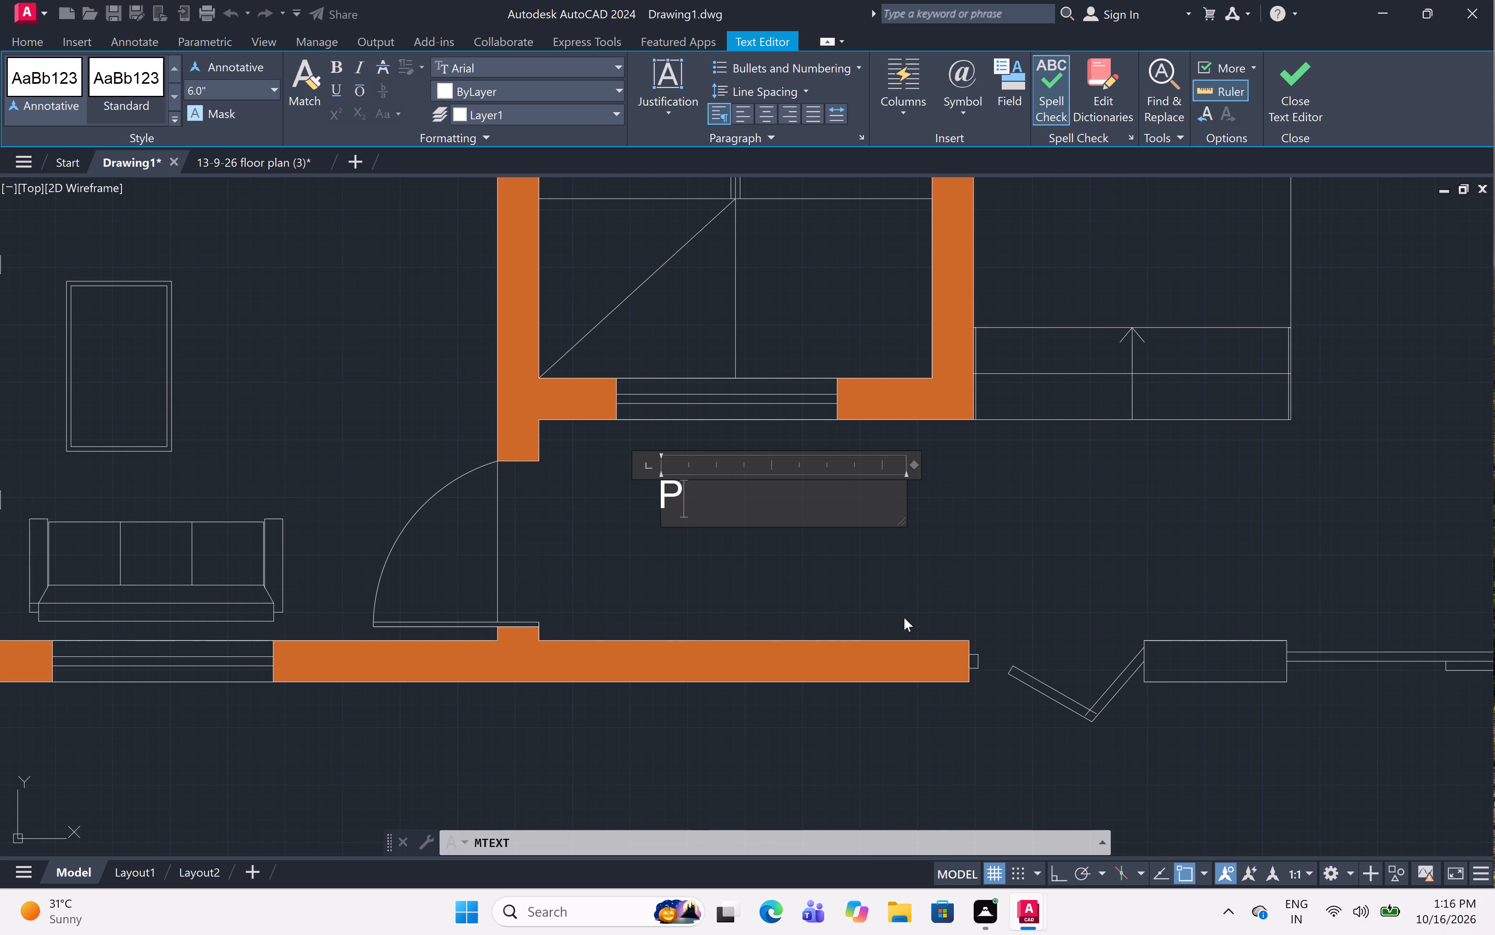
{"action": "type", "text": "assage"}
{"action": "key", "text": "Return"}
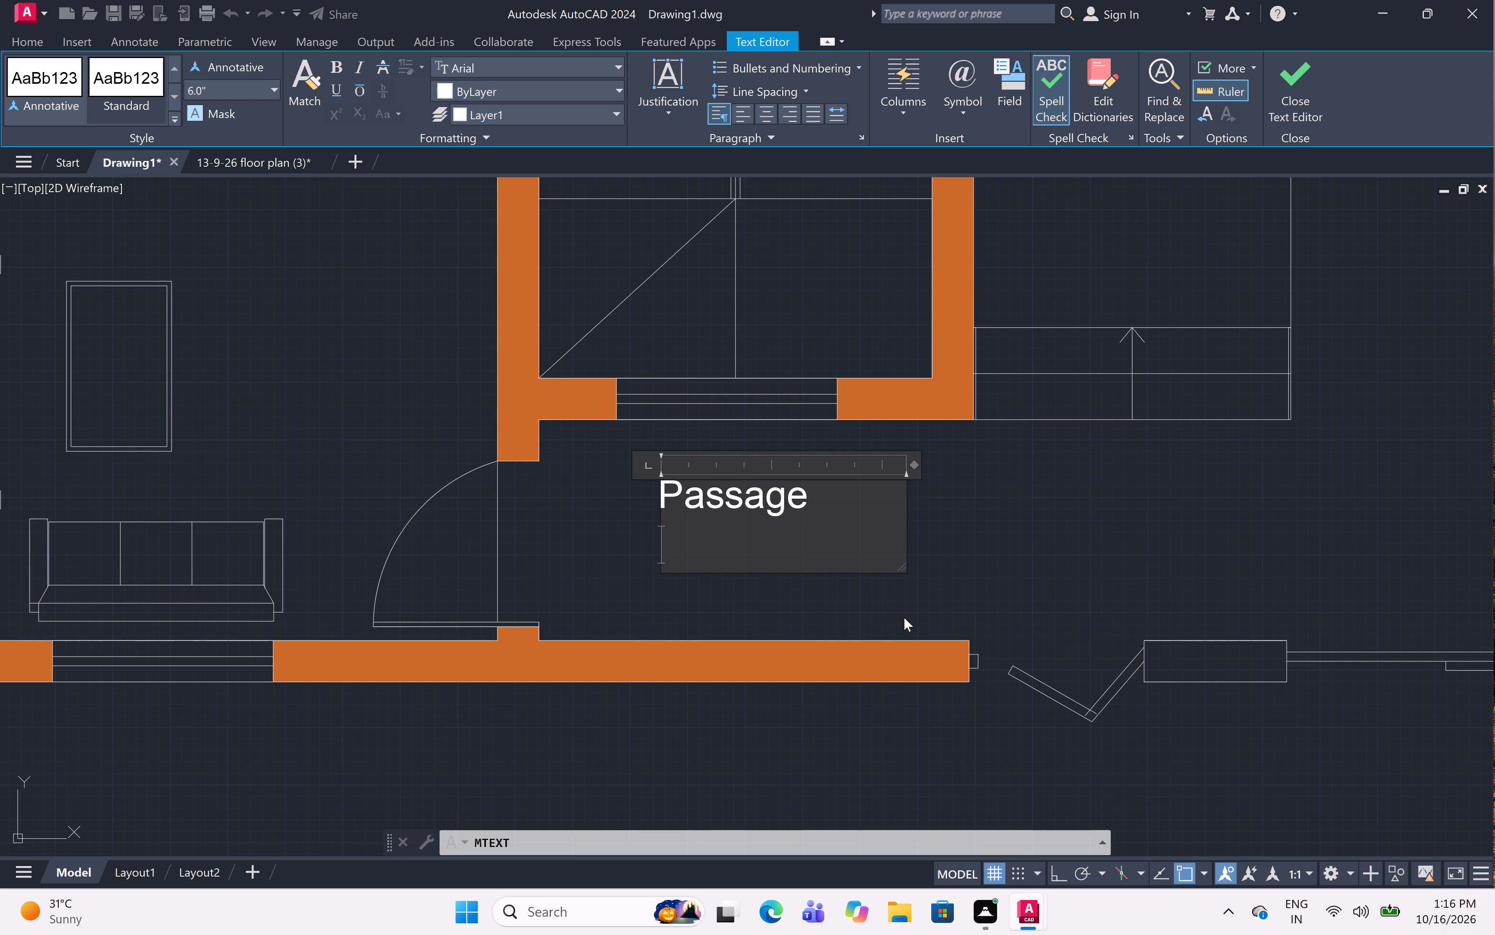
{"action": "right_click_drag", "start_coordinate": [904, 617], "coordinate": [698, 934]}
{"action": "key", "text": "space"}
{"action": "key", "text": "space"}
{"action": "key", "text": "space"}
{"action": "key", "text": "space"}
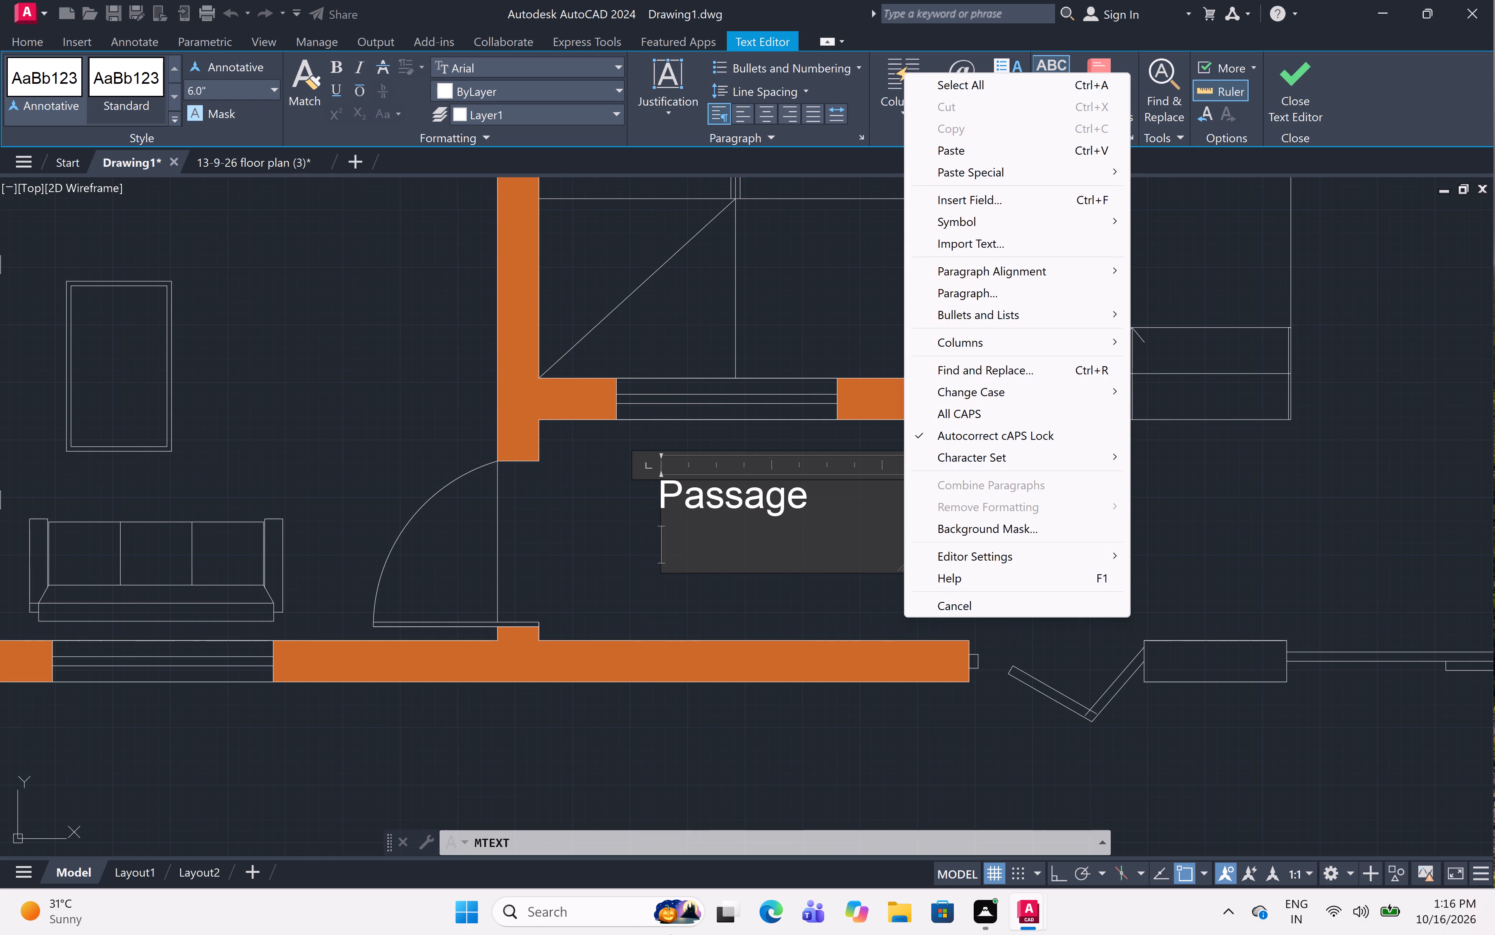
{"action": "left_click", "coordinate": [1198, 623]}
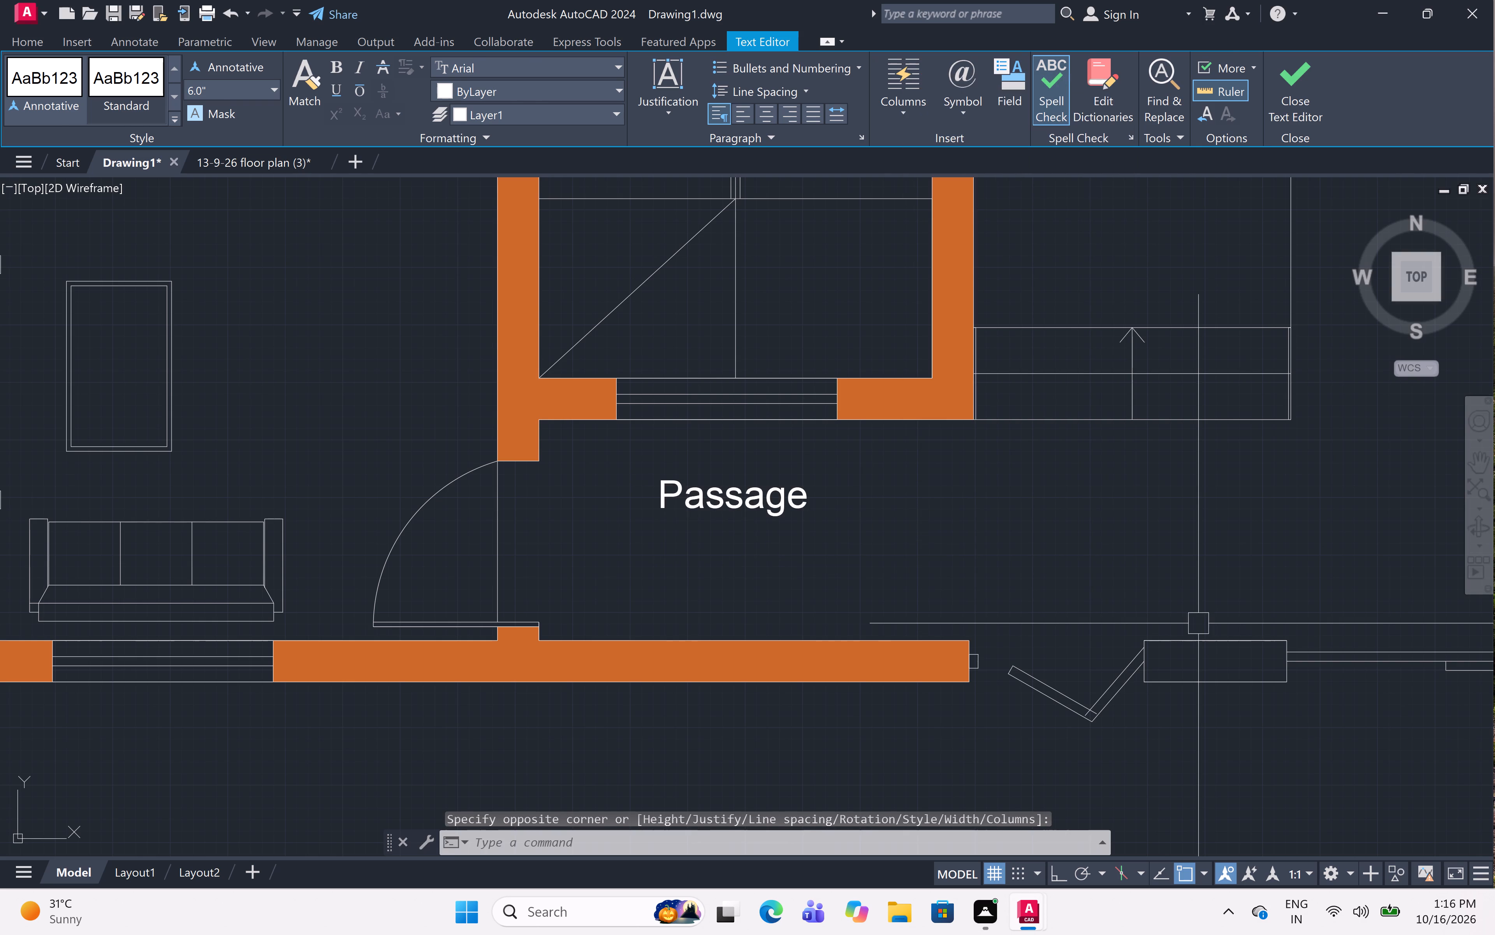
Add a second line reading 4', indented six spaces, beneath "Passage" in the passage label.
{"action": "double_click", "coordinate": [699, 503]}
{"action": "left_click", "coordinate": [702, 503]}
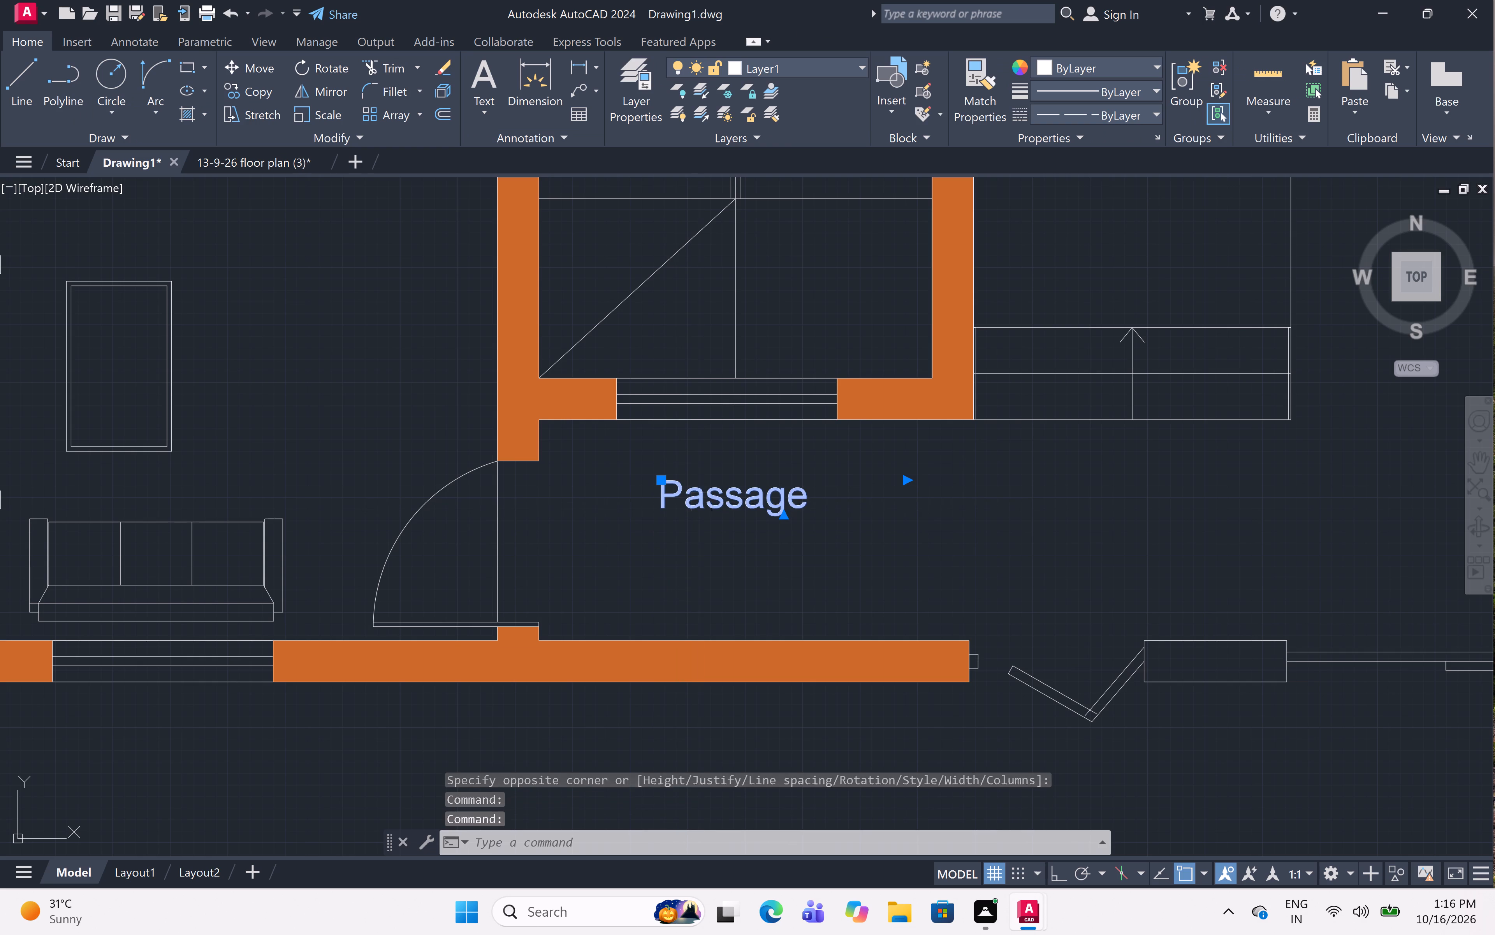
{"action": "left_click", "coordinate": [707, 499]}
{"action": "double_click", "coordinate": [707, 499]}
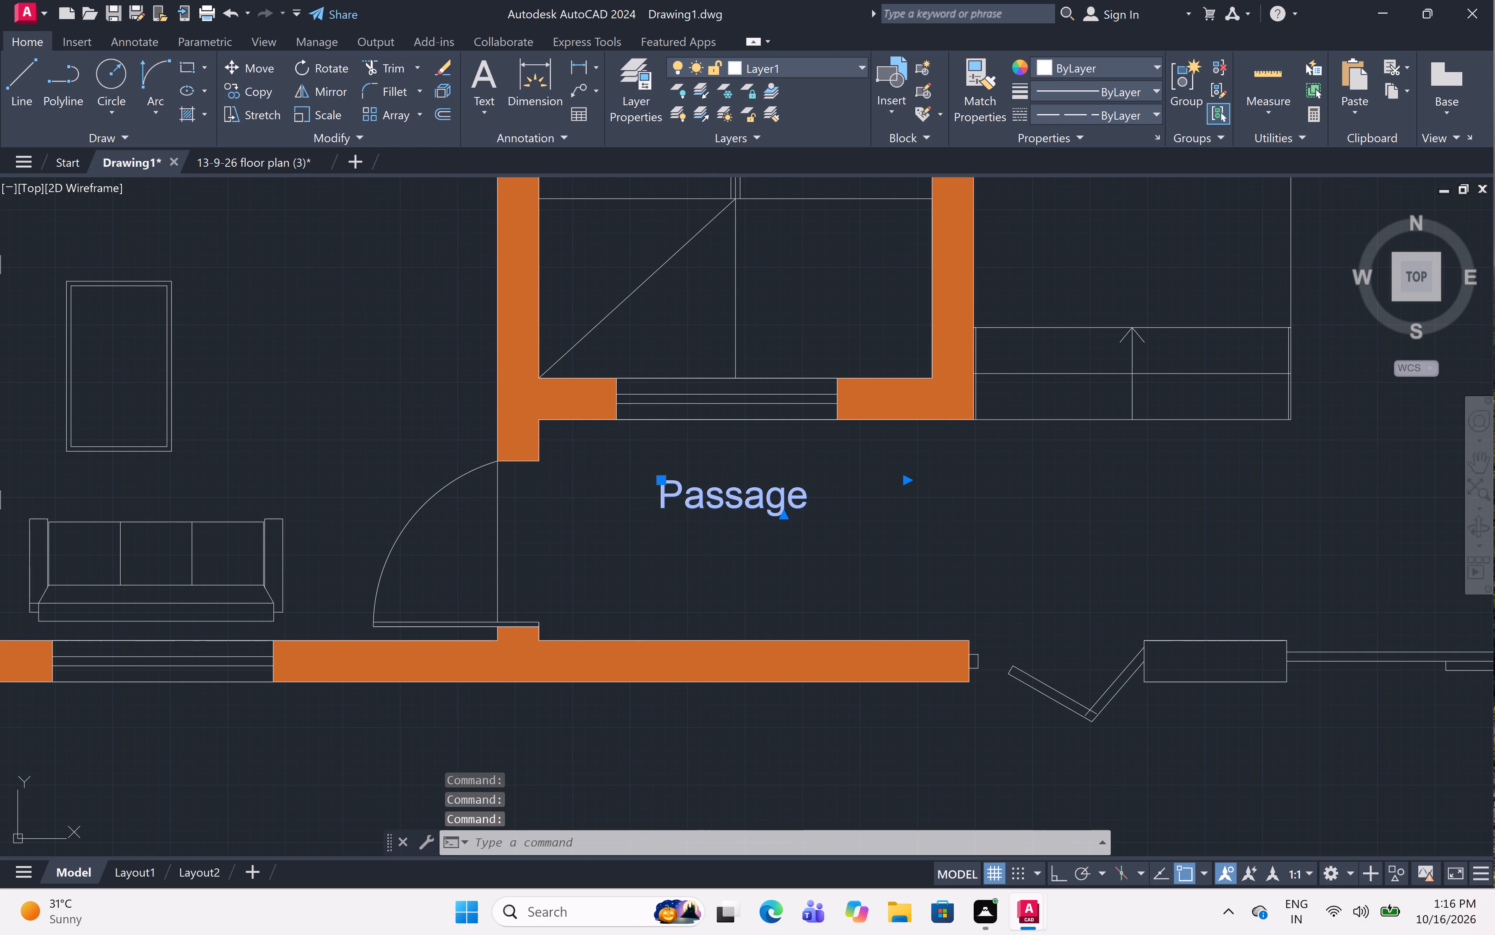
{"action": "left_click", "coordinate": [815, 499]}
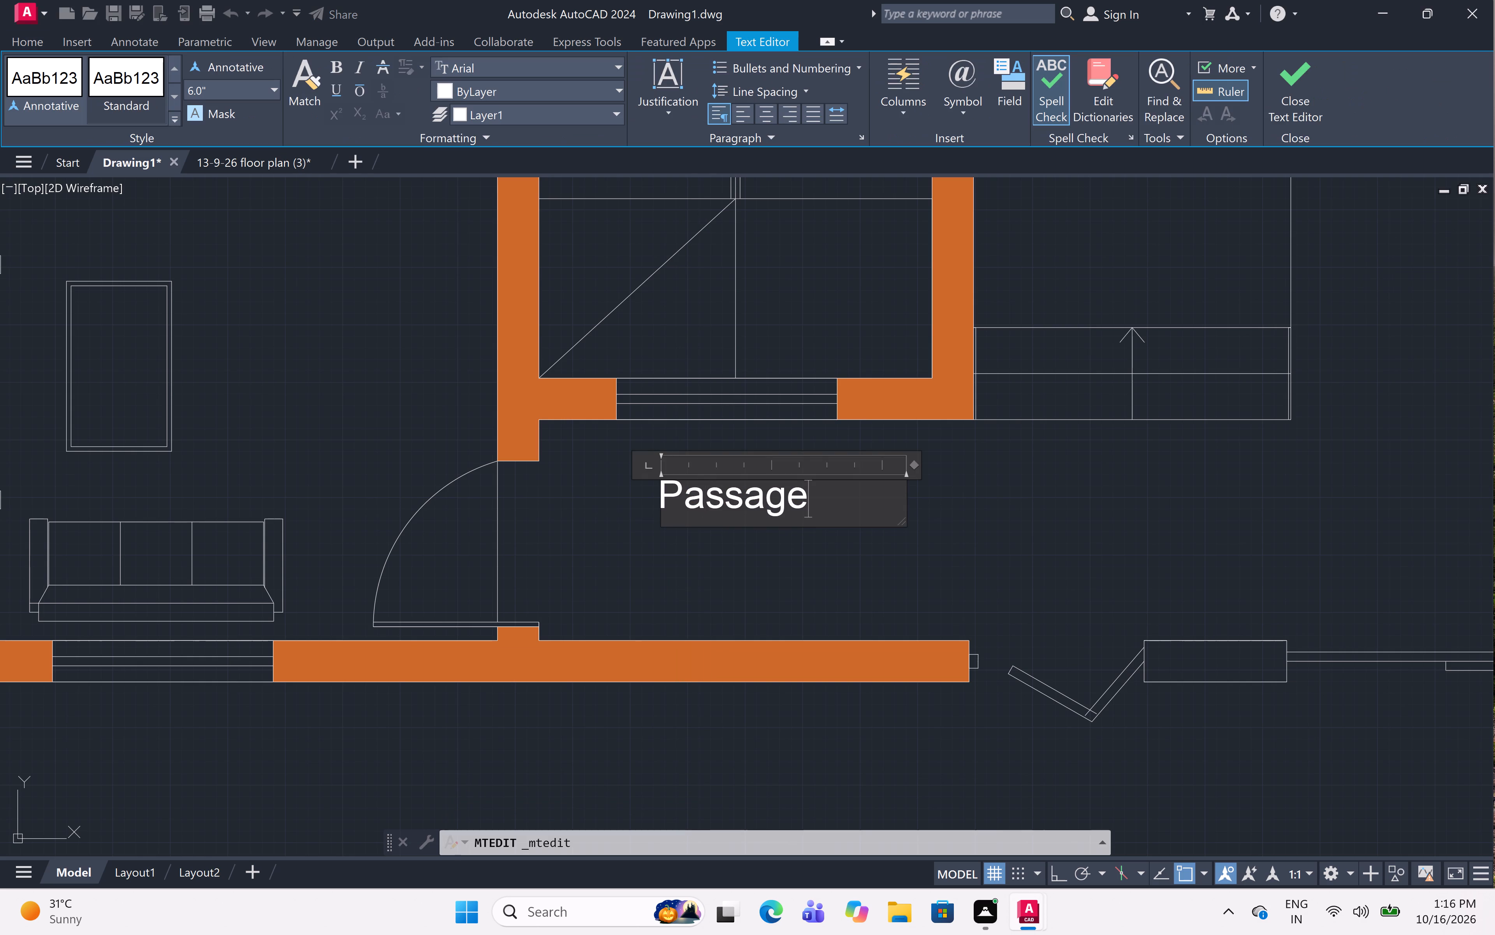
{"action": "key", "text": "Return"}
{"action": "key", "text": "space"}
{"action": "key", "text": "space"}
{"action": "key", "text": "space"}
{"action": "key", "text": "space"}
{"action": "key", "text": "space"}
{"action": "key", "text": "space"}
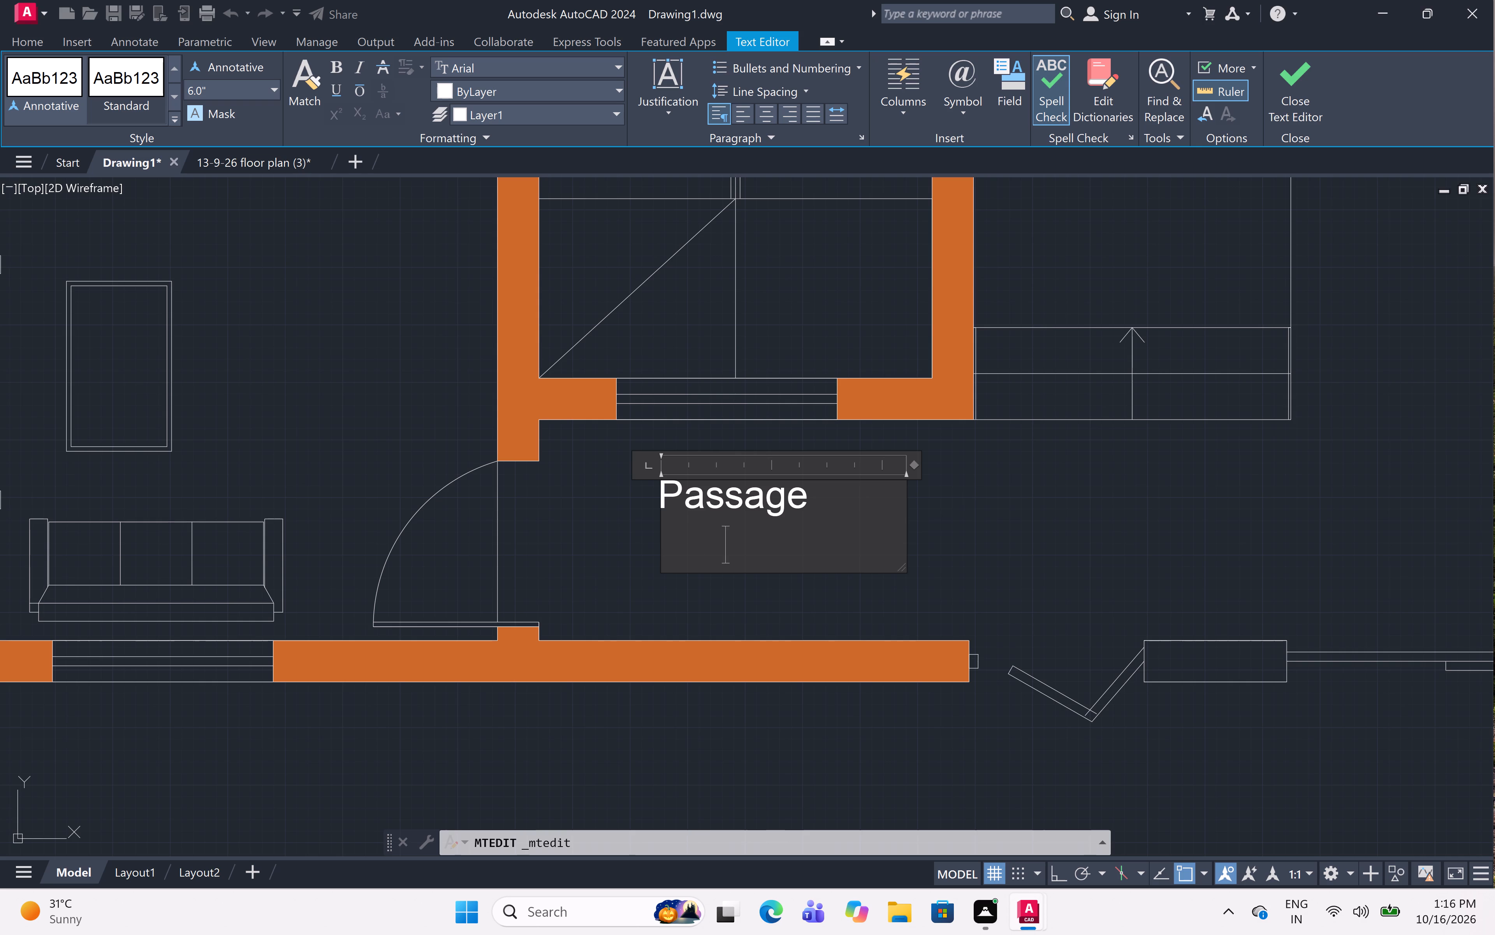
{"action": "key", "text": "4"}
{"action": "key", "text": "apostrophe"}
{"action": "left_click", "coordinate": [820, 604]}
{"action": "scroll", "coordinate": [829, 603], "scroll_direction": "down", "scroll_amount": 5}
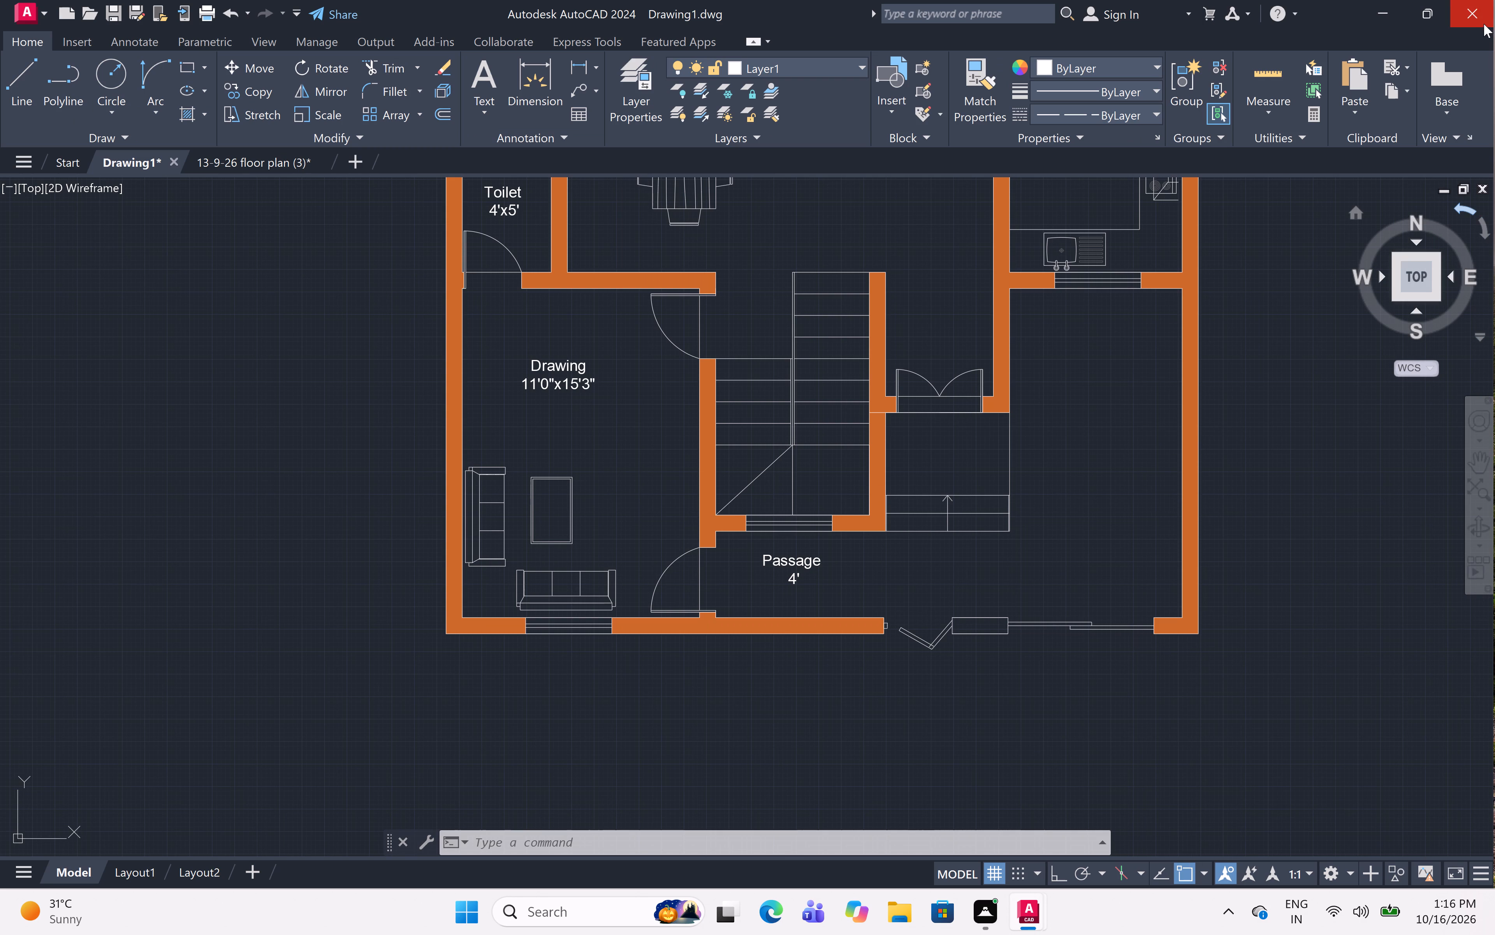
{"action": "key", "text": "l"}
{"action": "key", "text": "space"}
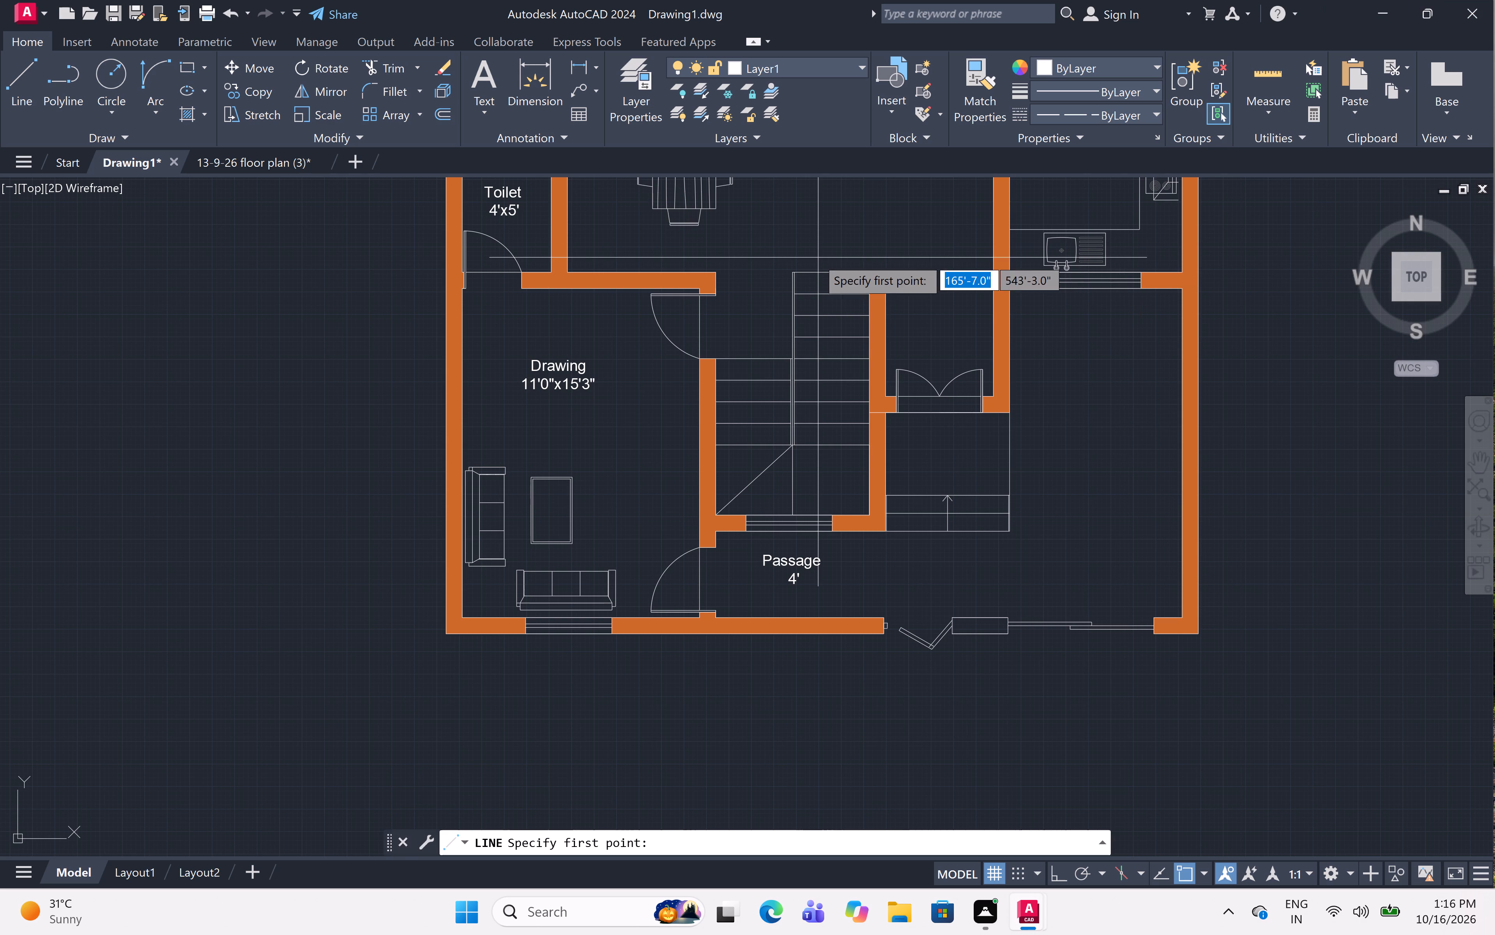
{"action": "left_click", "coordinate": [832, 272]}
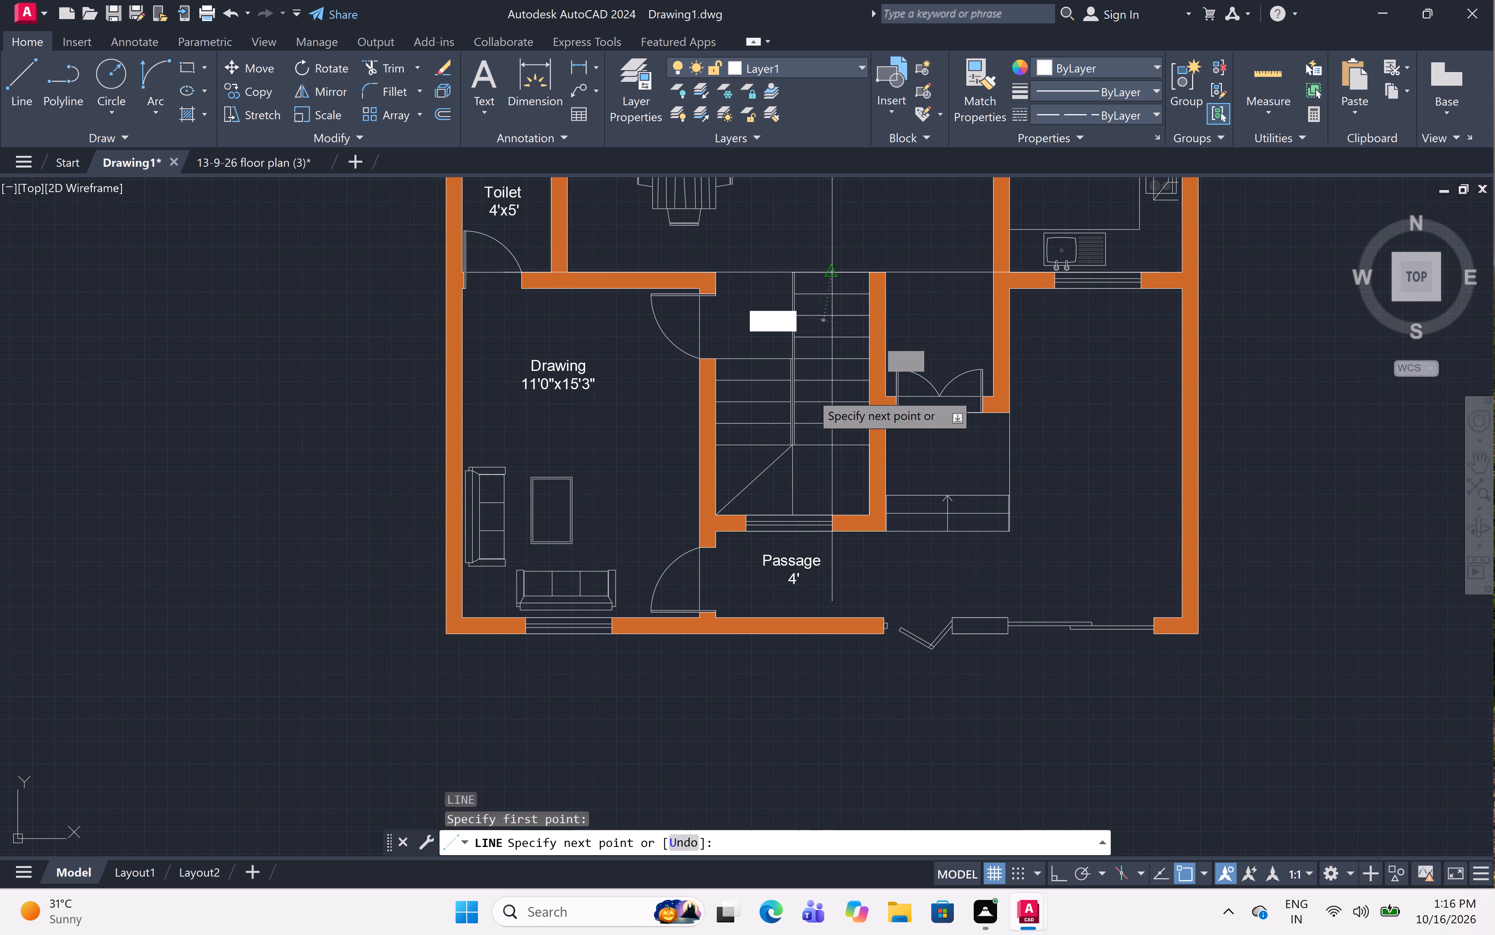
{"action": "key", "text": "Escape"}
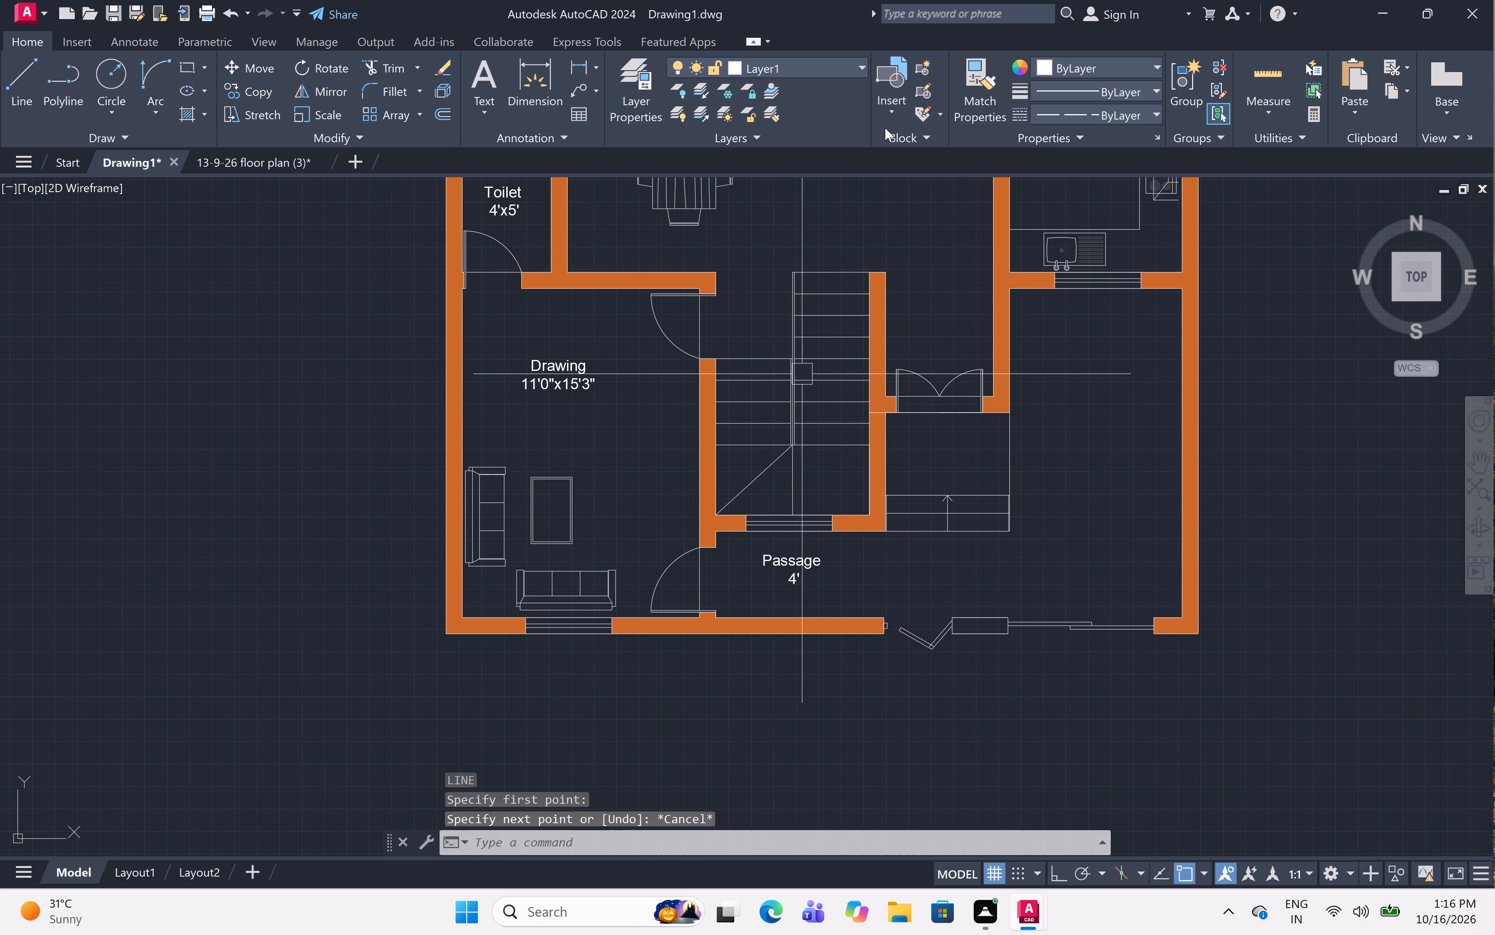
On layer 0 with Ortho on, draw the stair walking line down one flight's centre, across to the winder diagonal, and up the other flight's centre.
{"action": "left_click", "coordinate": [814, 66]}
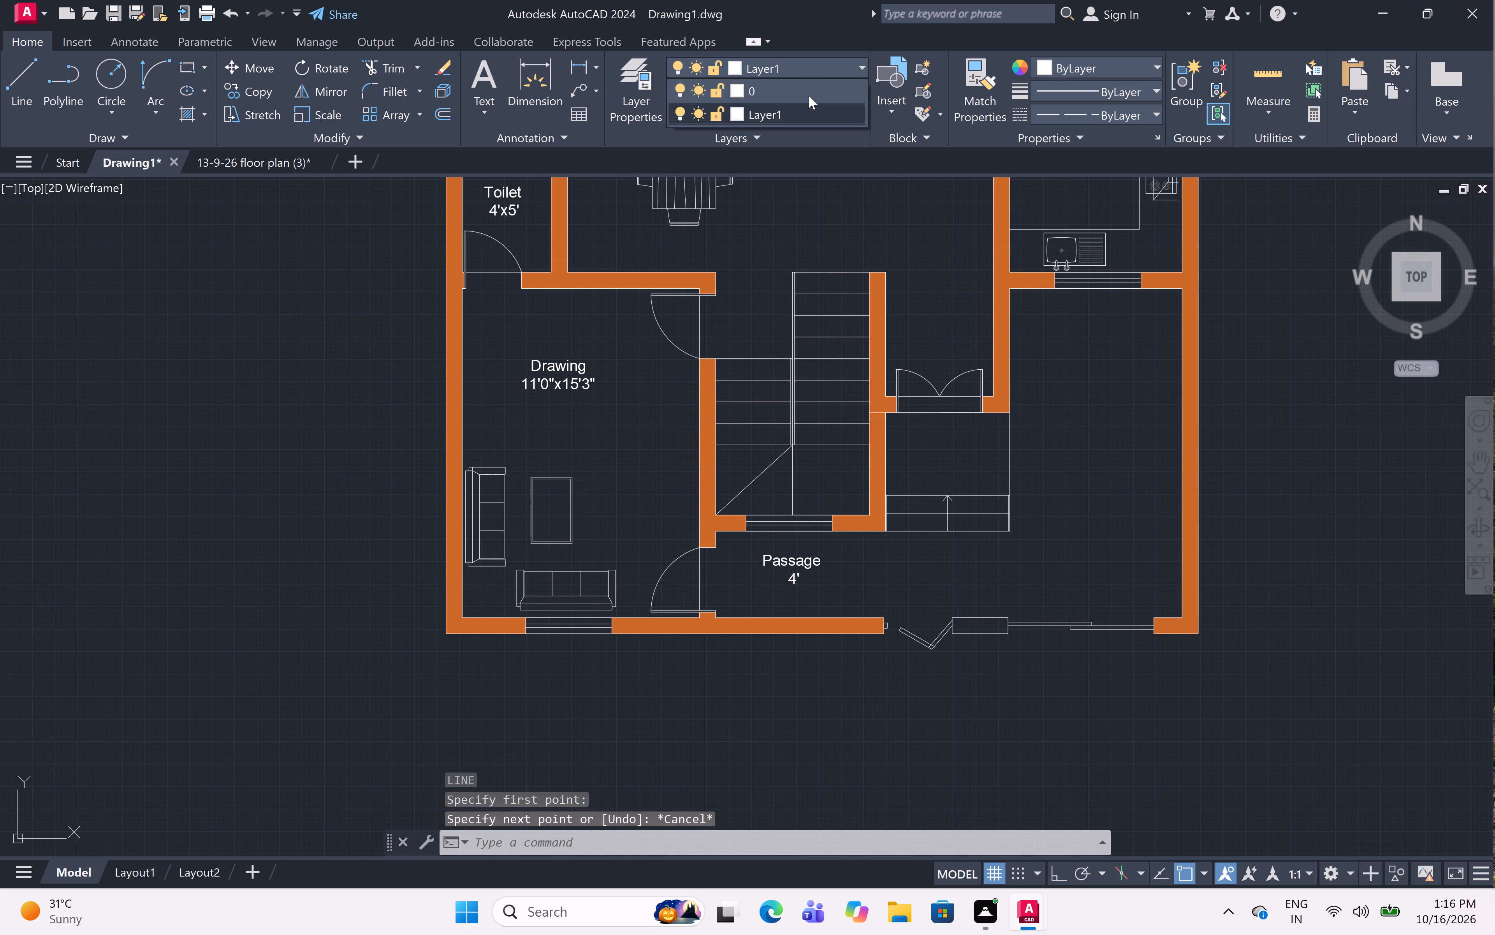
{"action": "left_click", "coordinate": [809, 95]}
{"action": "key", "text": "l"}
{"action": "key", "text": "space"}
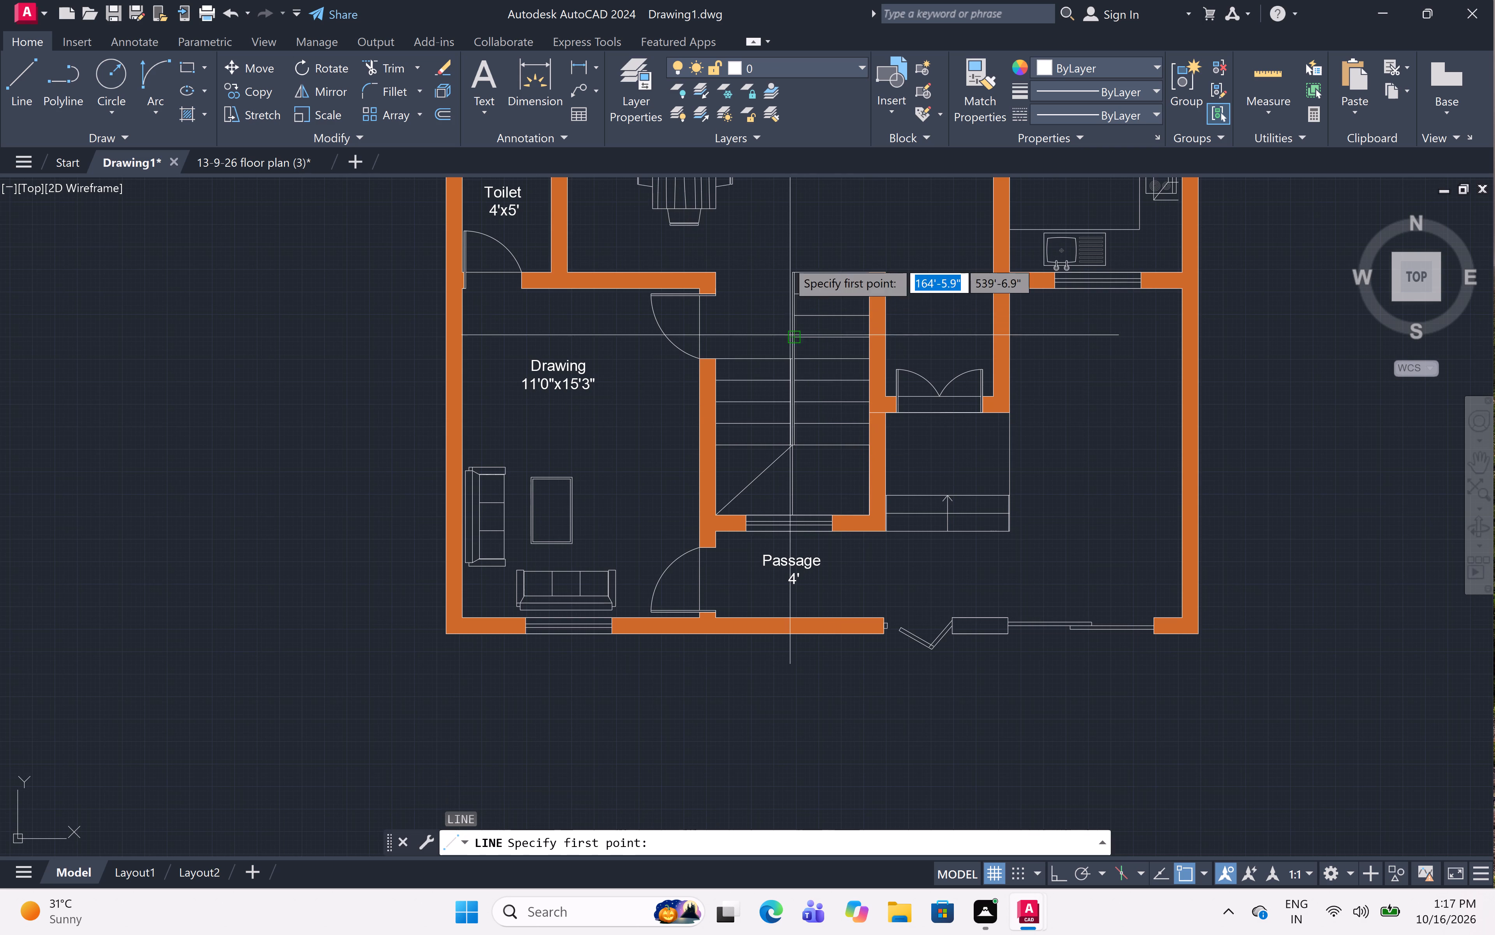
{"action": "left_click", "coordinate": [828, 276]}
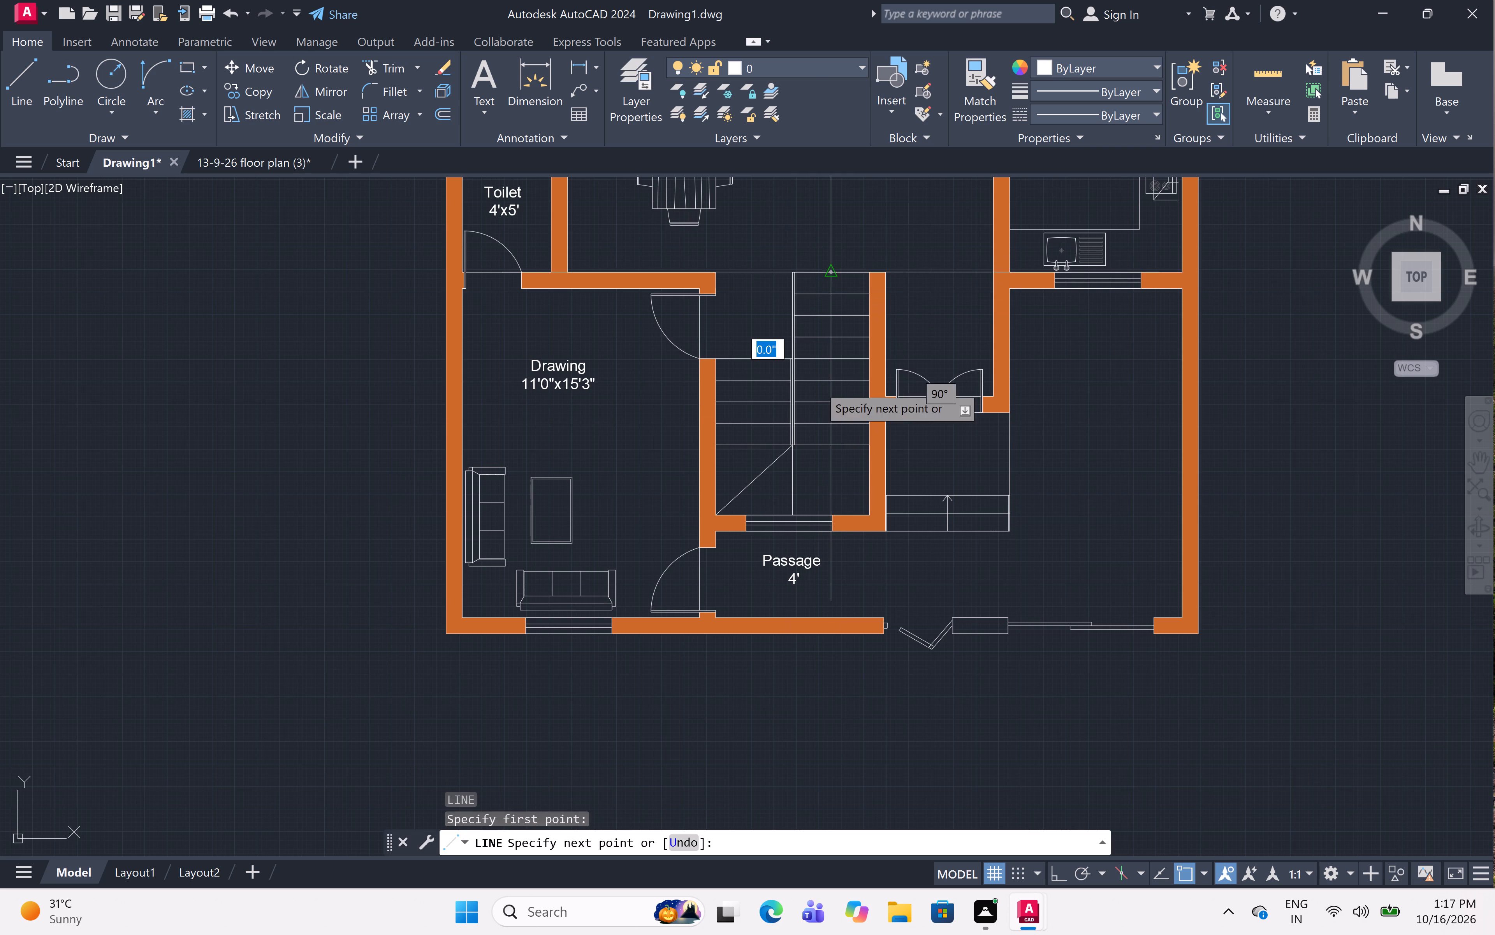
{"action": "key", "text": "F8"}
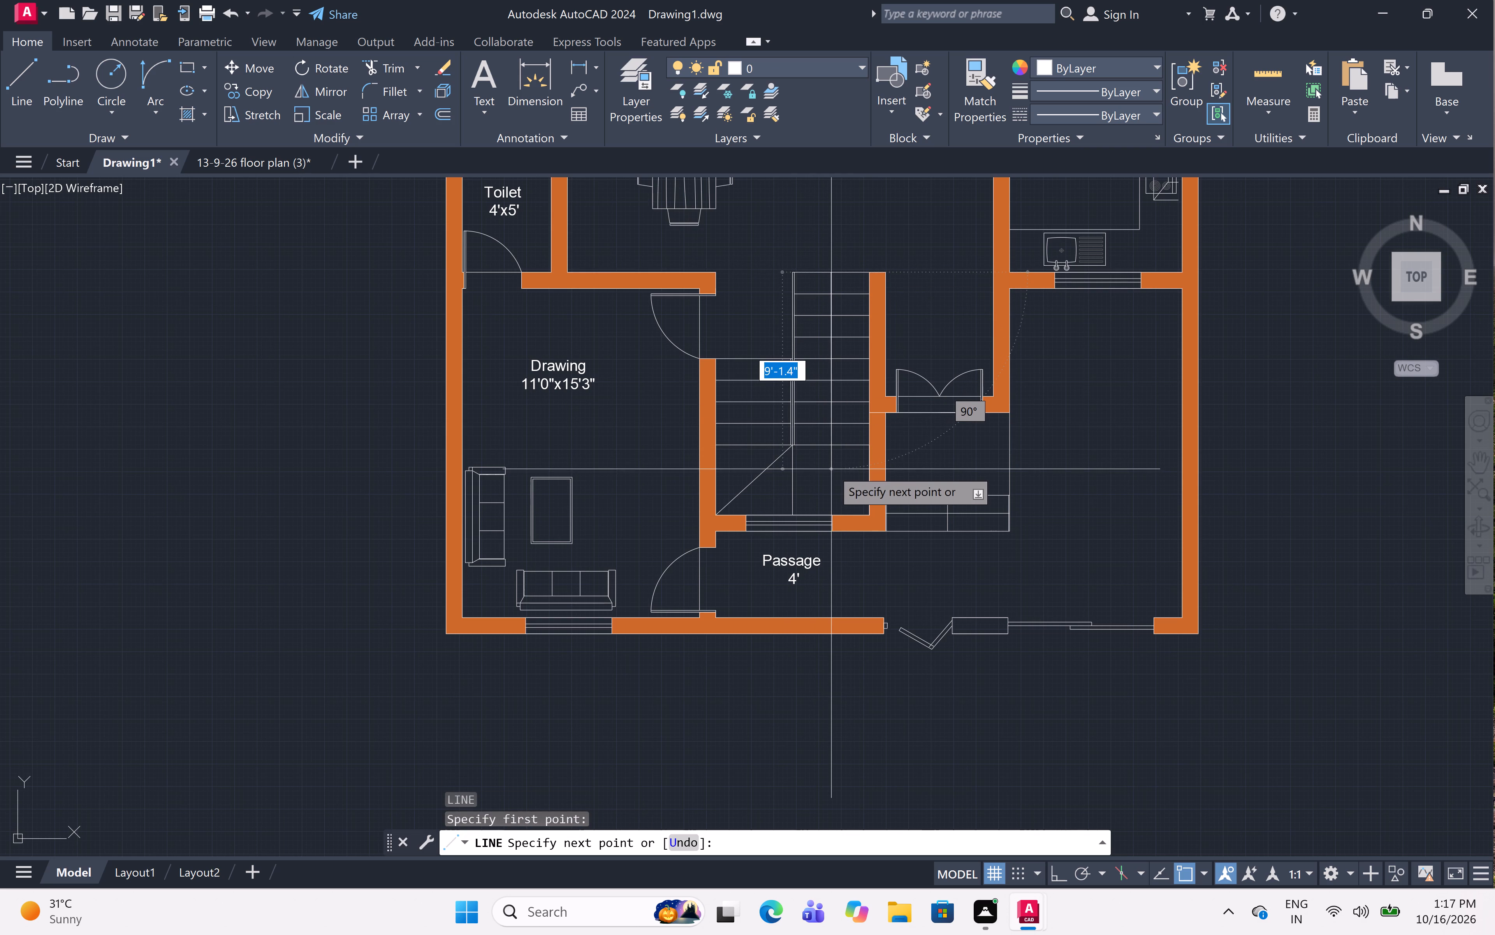
{"action": "left_click", "coordinate": [832, 478]}
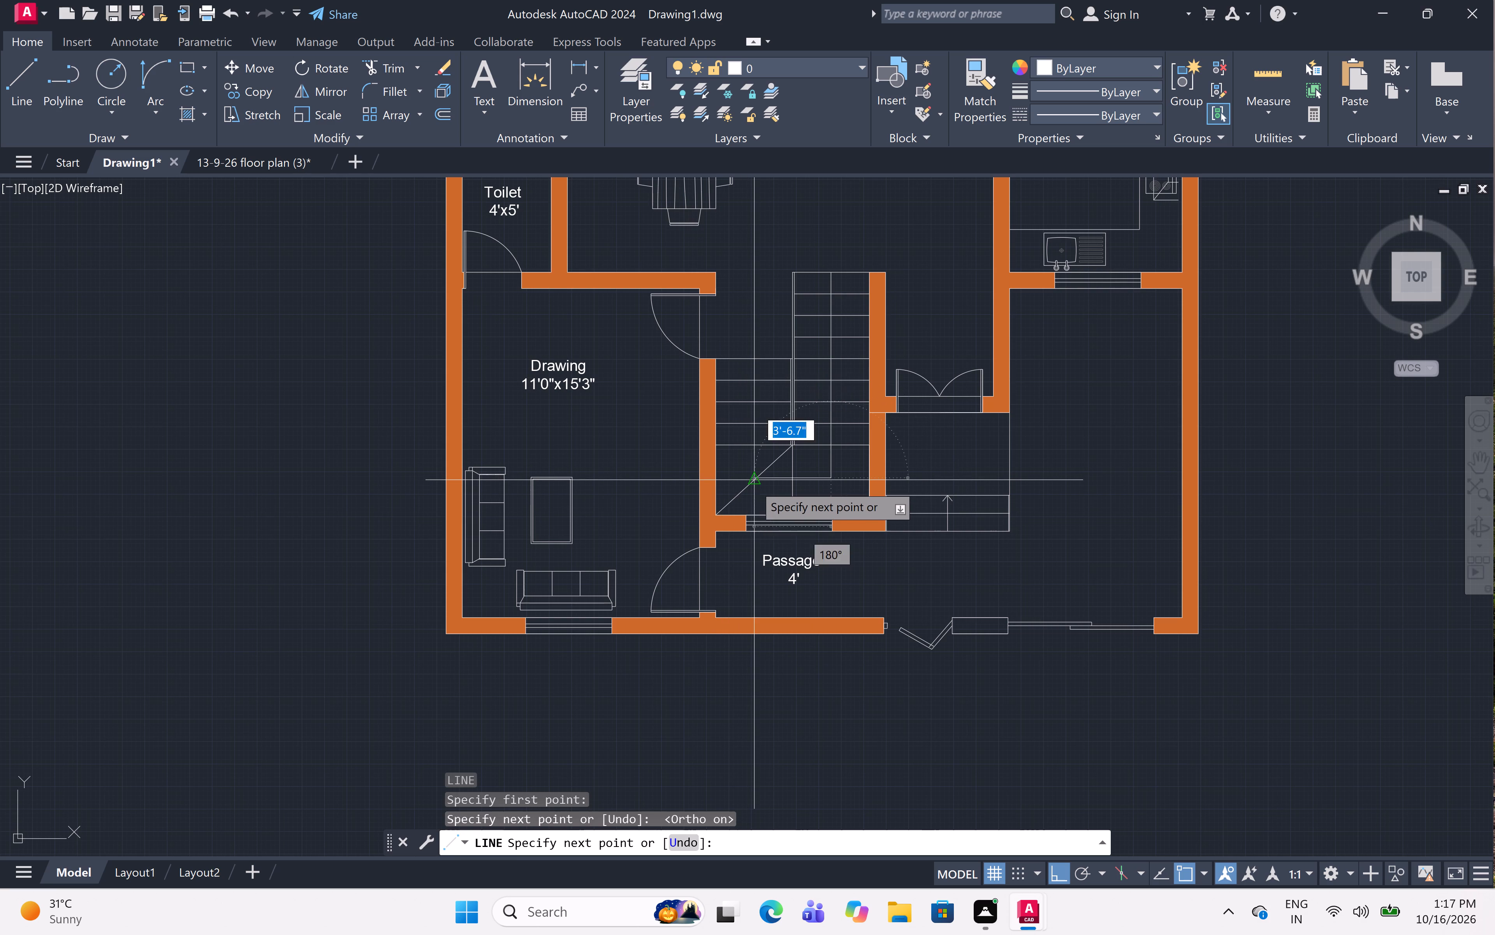
{"action": "scroll", "coordinate": [755, 483], "scroll_direction": "up", "scroll_amount": 5}
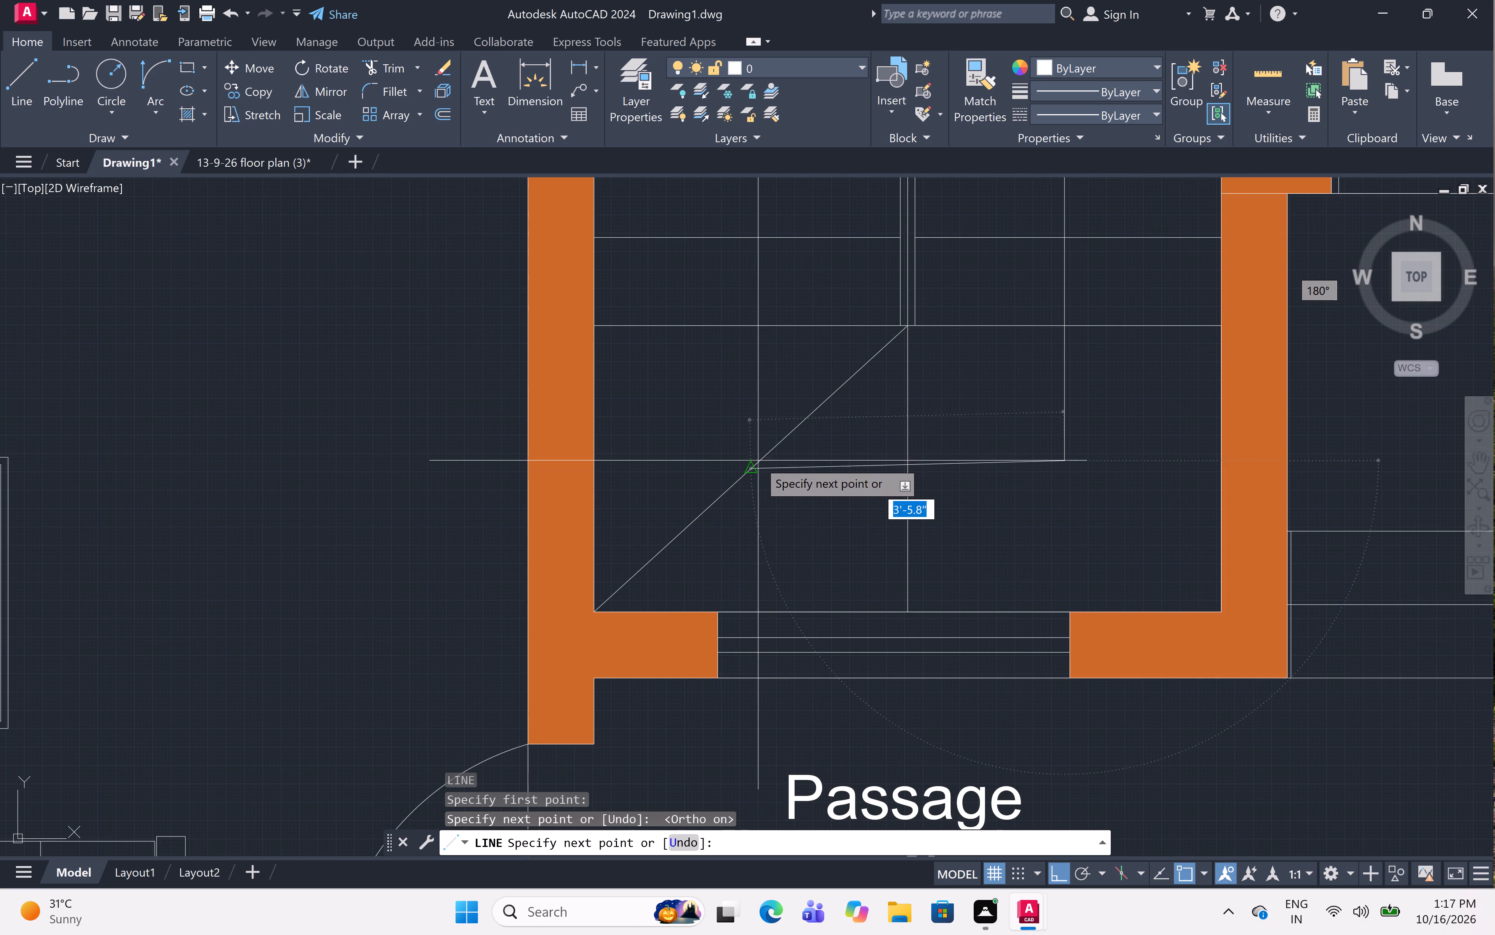
{"action": "left_click", "coordinate": [760, 461]}
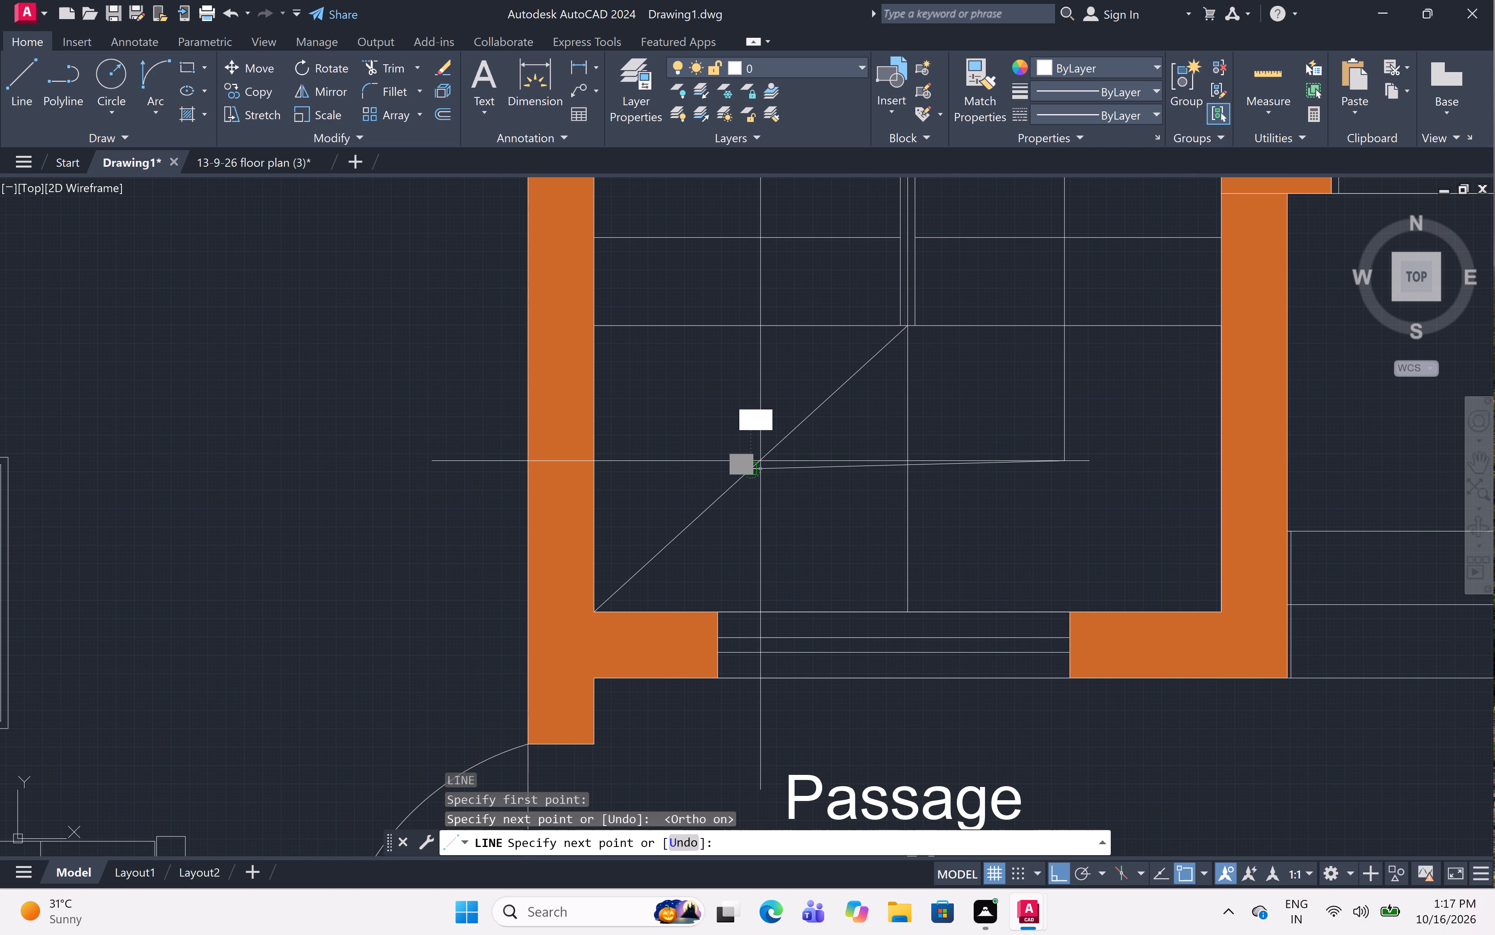
{"action": "scroll", "coordinate": [758, 377], "scroll_direction": "down", "scroll_amount": 3}
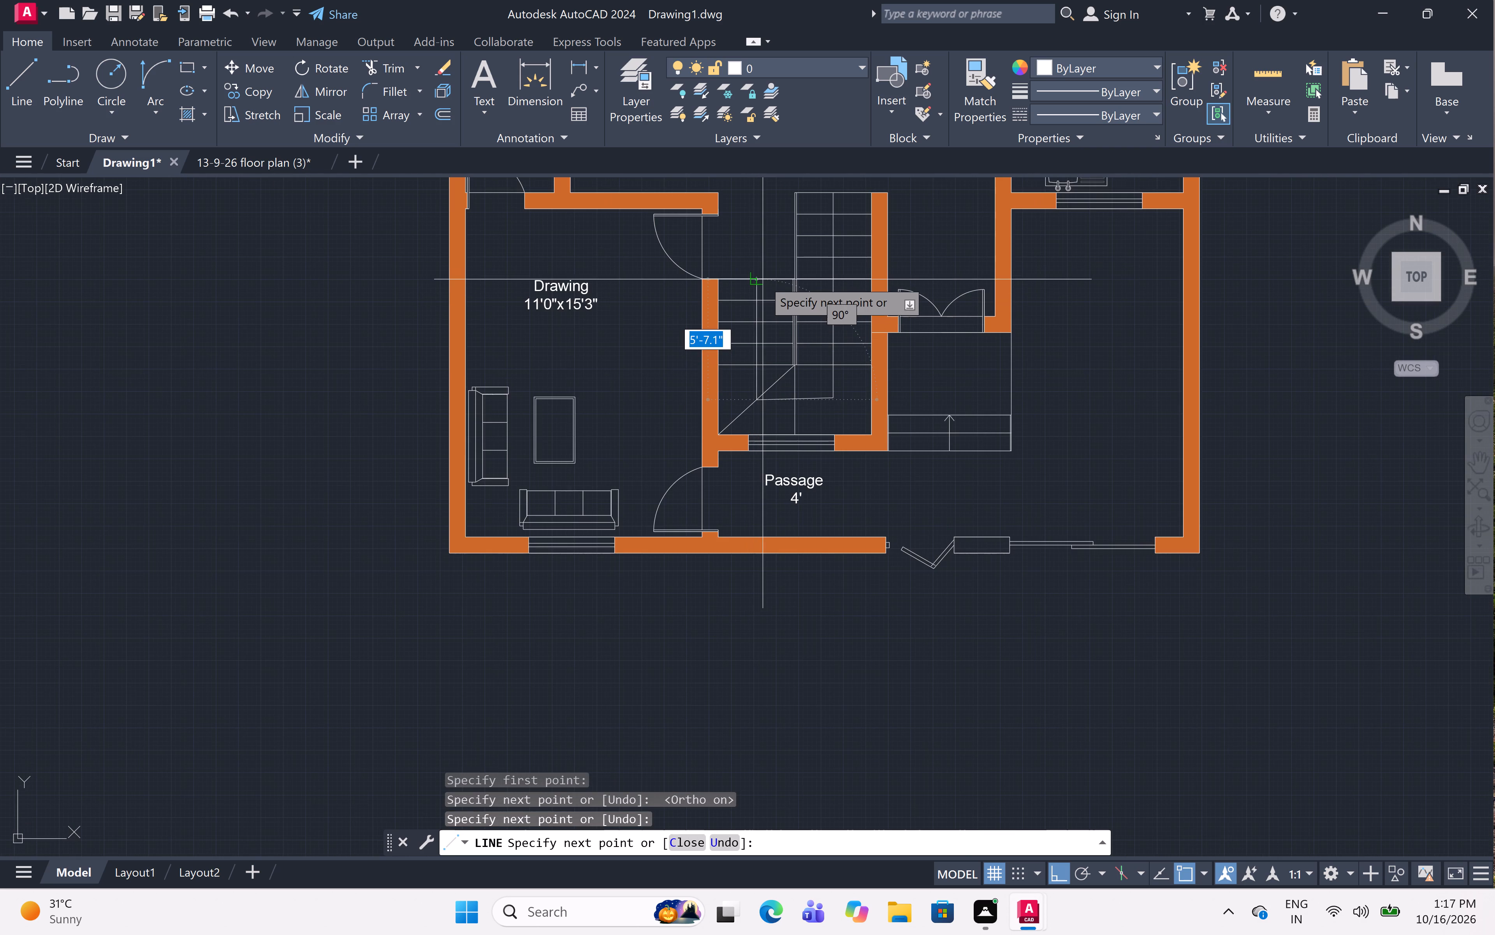
{"action": "left_click", "coordinate": [753, 278]}
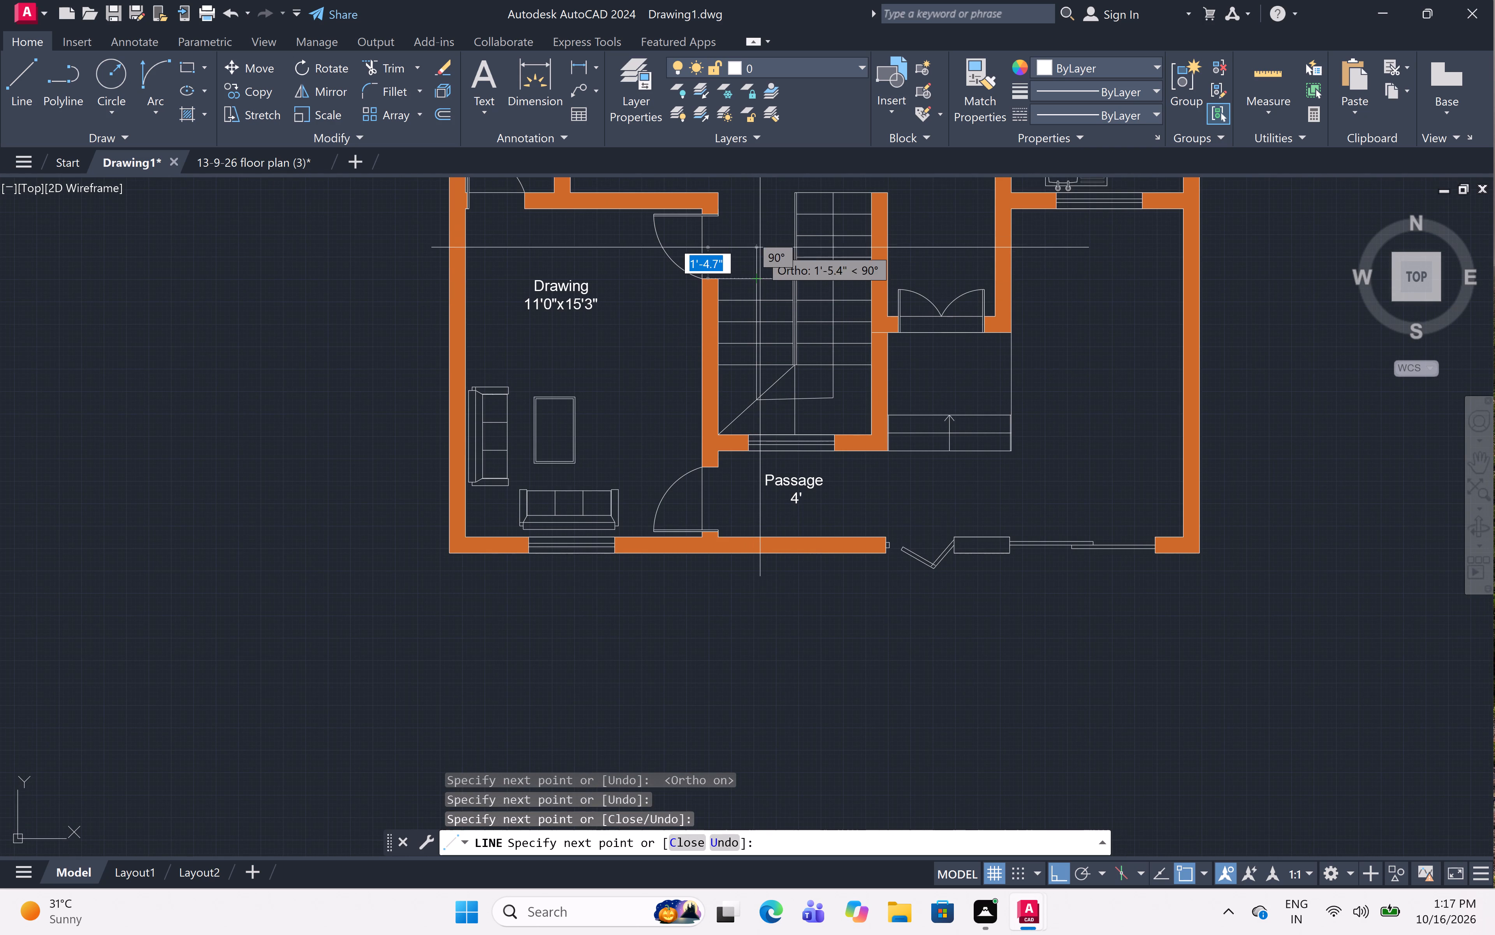
{"action": "key", "text": "Escape"}
Draw a diagonal winder line from the lower end of the flight divider to the stairwell's inner wall corner nearest the entrance steps.
{"action": "scroll", "coordinate": [760, 258], "scroll_direction": "down", "scroll_amount": 2}
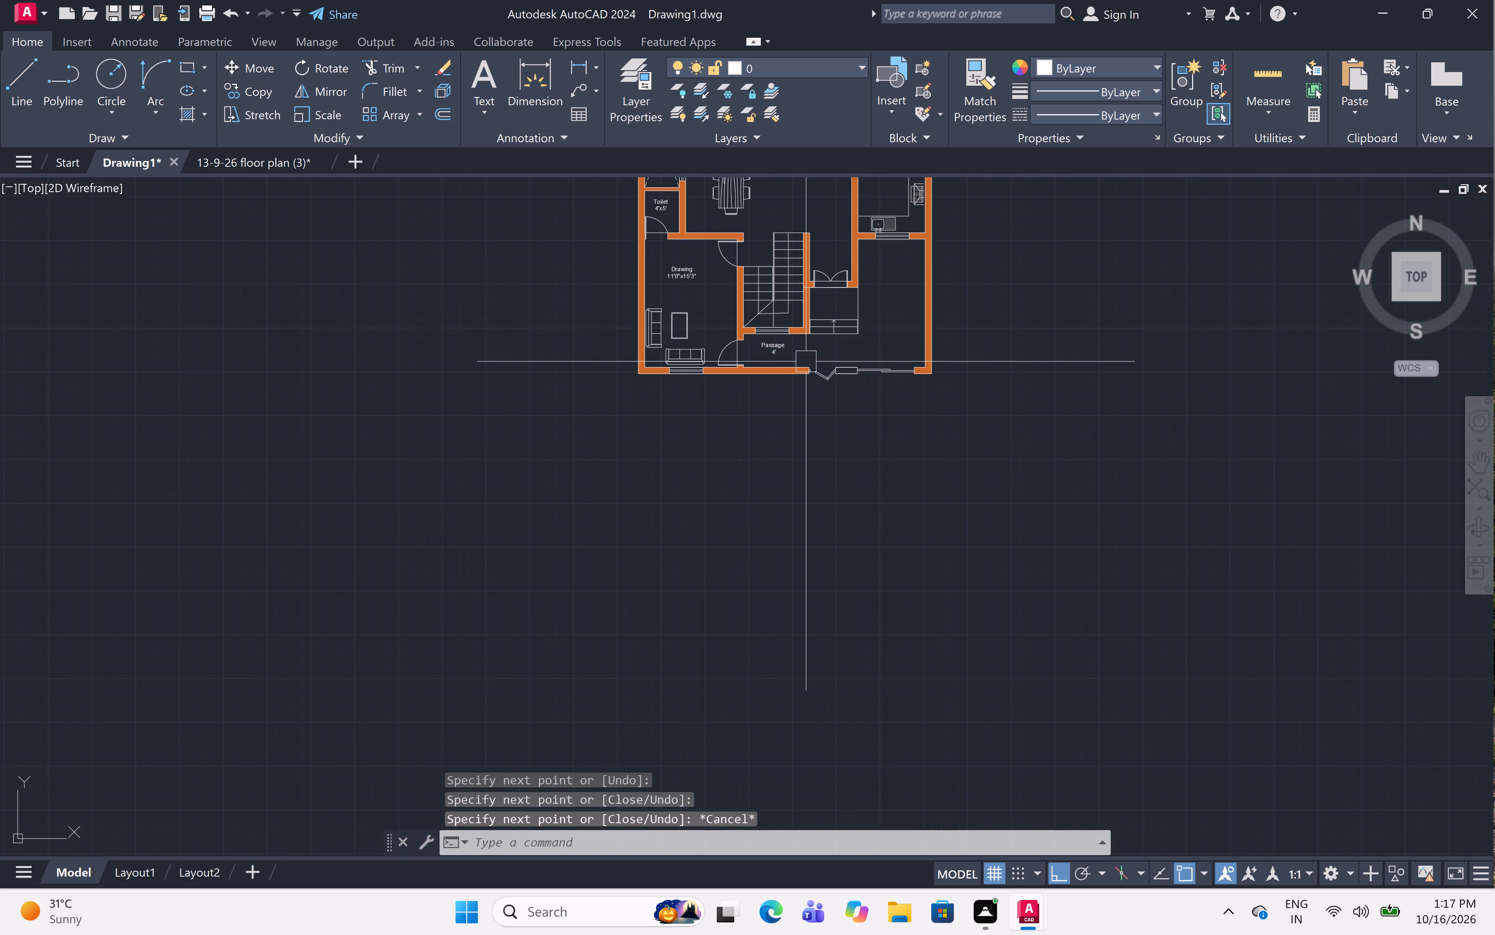
{"action": "middle_click_drag", "start_coordinate": [806, 362], "coordinate": [786, 482]}
{"action": "scroll", "coordinate": [730, 400], "scroll_direction": "up", "scroll_amount": 5}
{"action": "scroll", "coordinate": [983, 548], "scroll_direction": "down", "scroll_amount": 3}
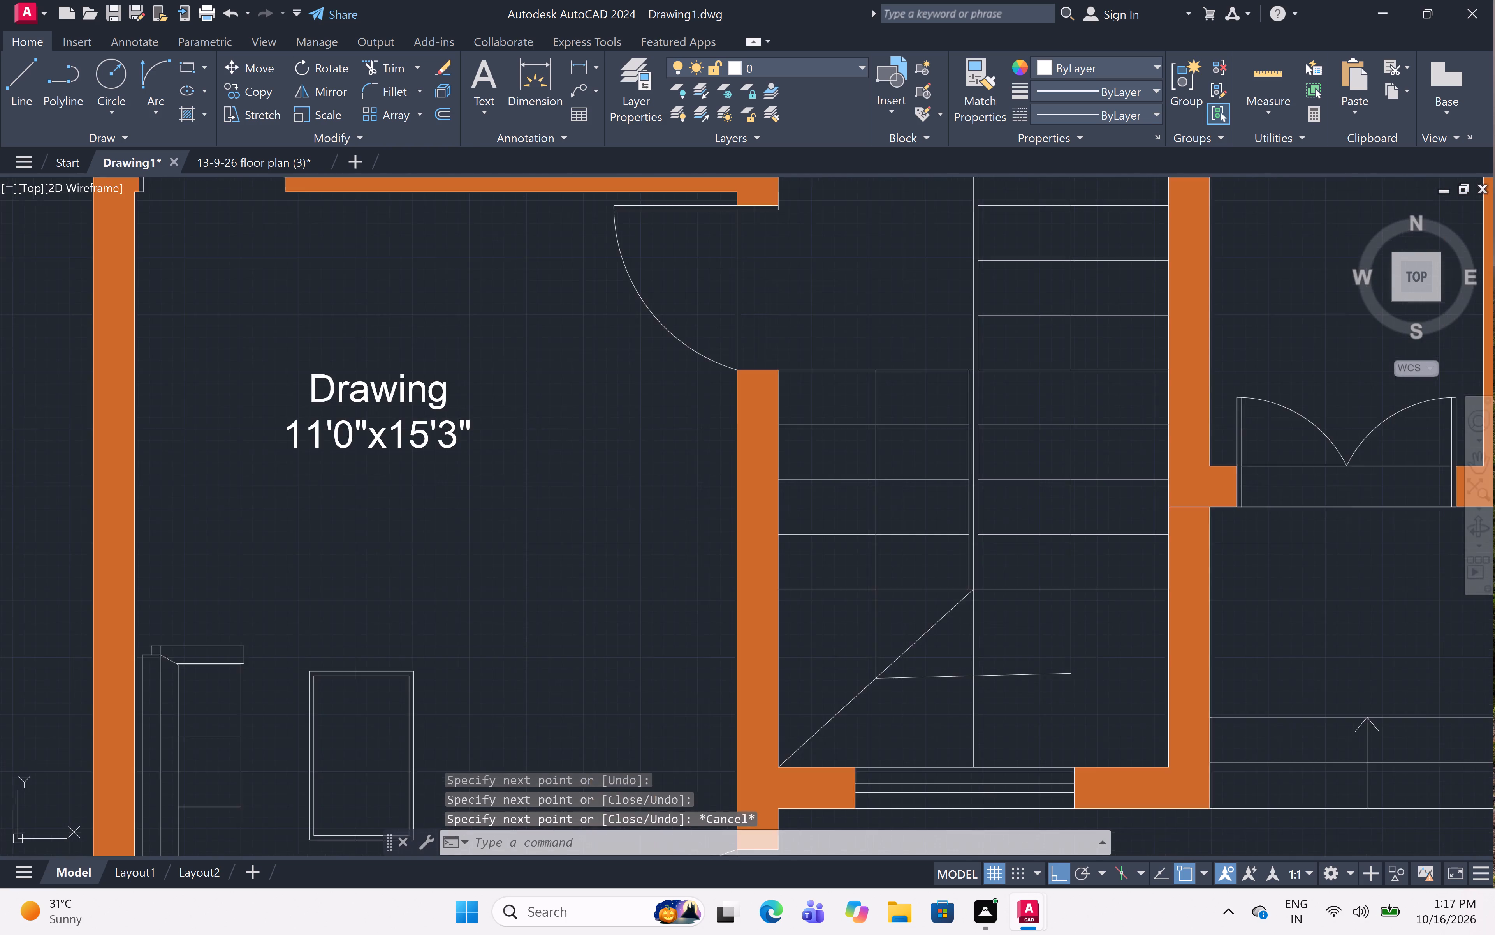
{"action": "type", "text": "l"}
{"action": "key", "text": "space"}
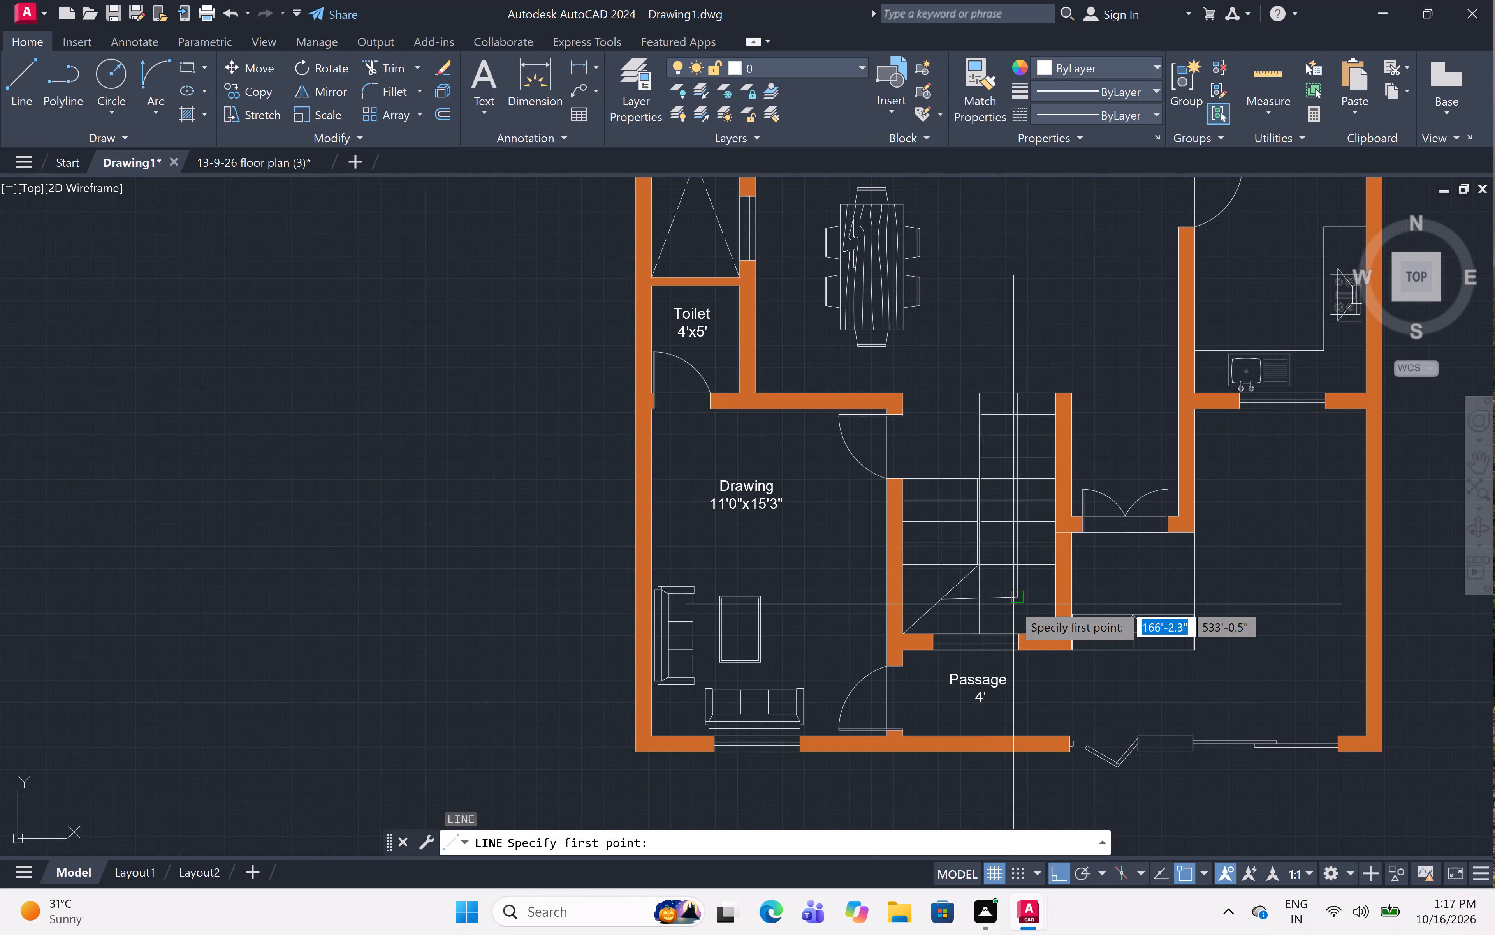
{"action": "scroll", "coordinate": [1050, 603], "scroll_direction": "up", "scroll_amount": 4}
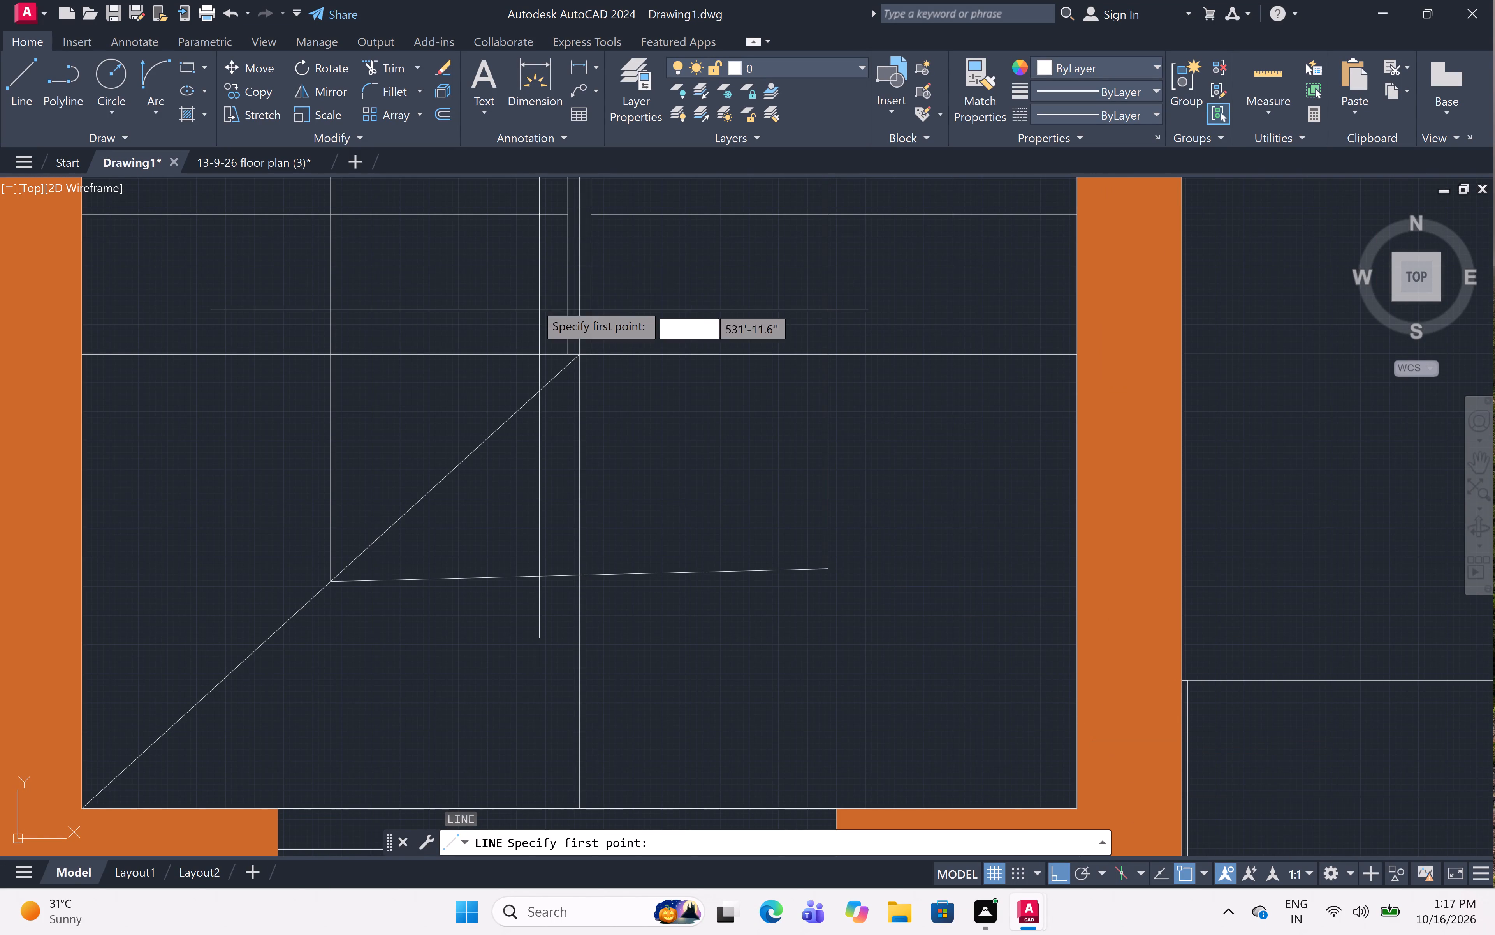
{"action": "left_click", "coordinate": [574, 355]}
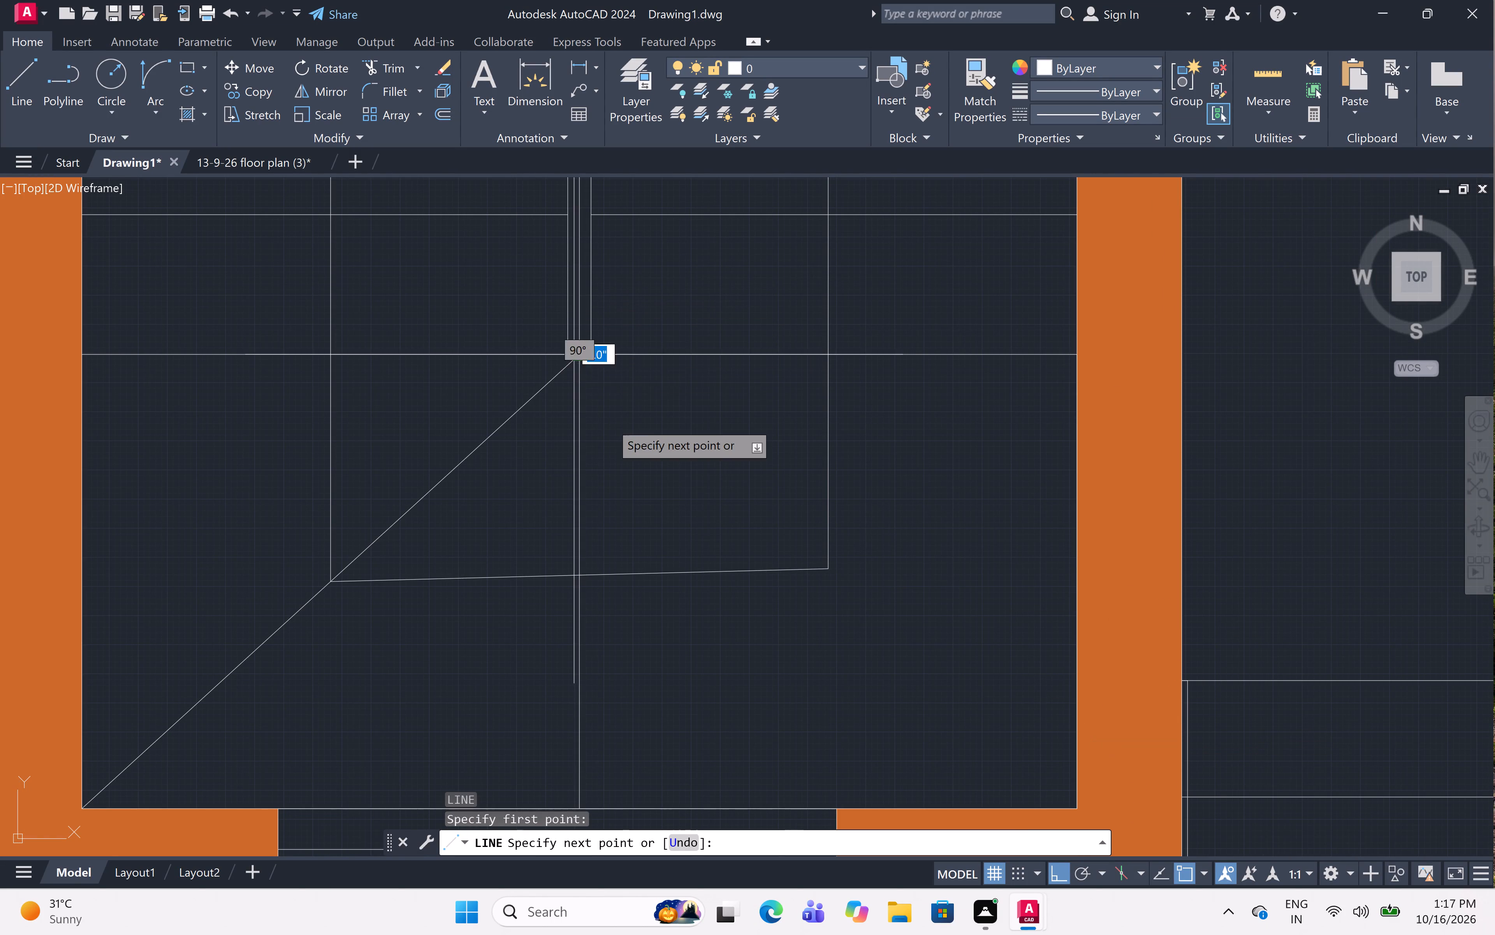
{"action": "scroll", "coordinate": [610, 423], "scroll_direction": "down", "scroll_amount": 3}
{"action": "scroll", "coordinate": [723, 520], "scroll_direction": "up", "scroll_amount": 3}
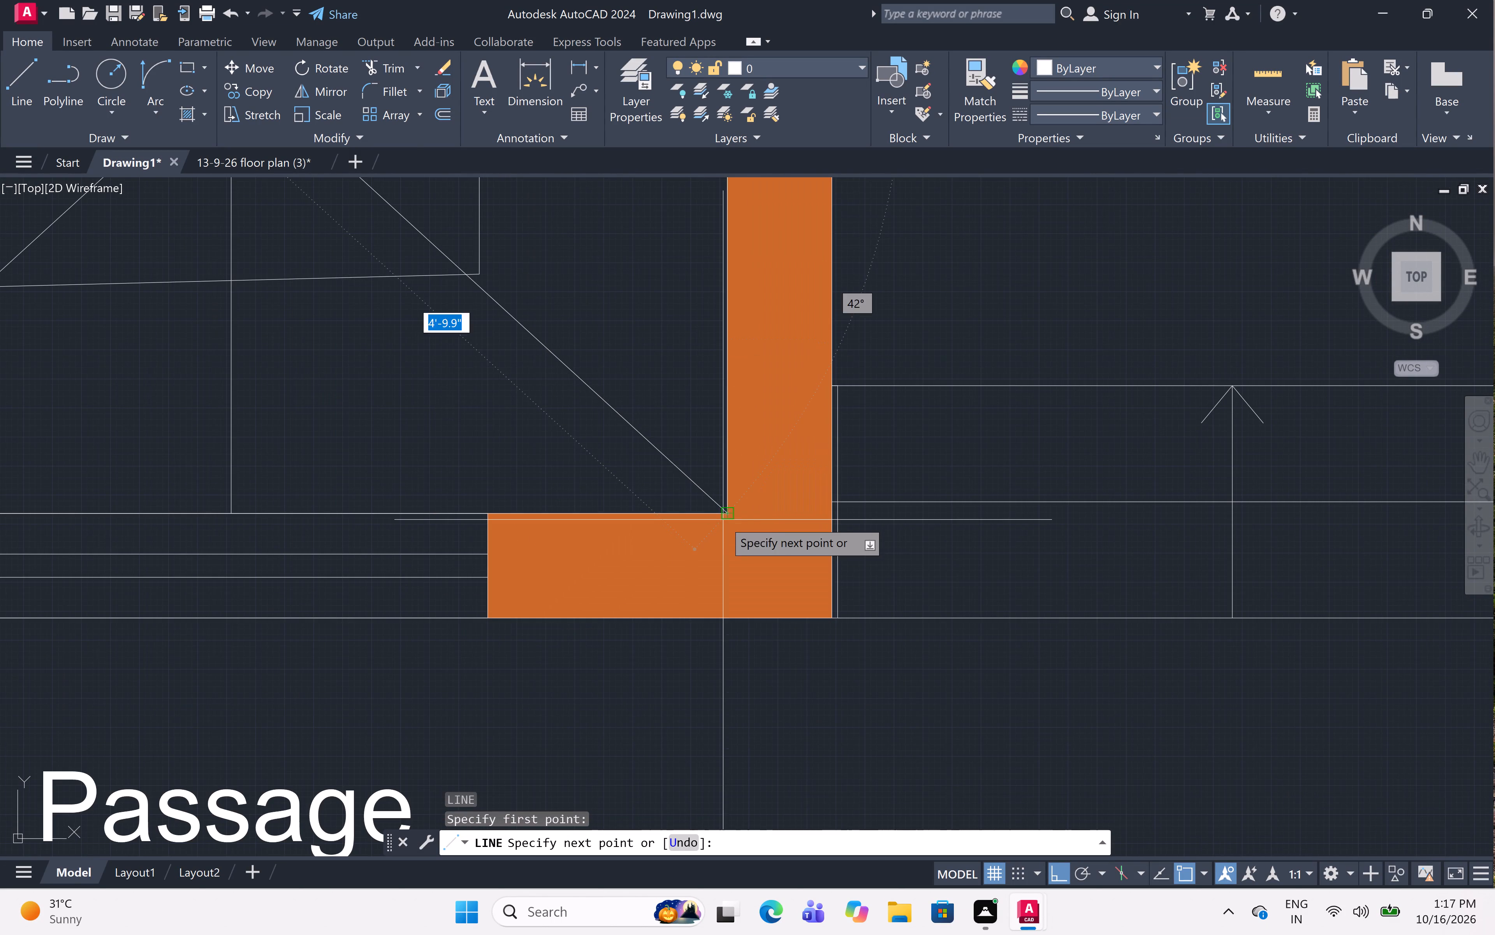
{"action": "left_click", "coordinate": [723, 519]}
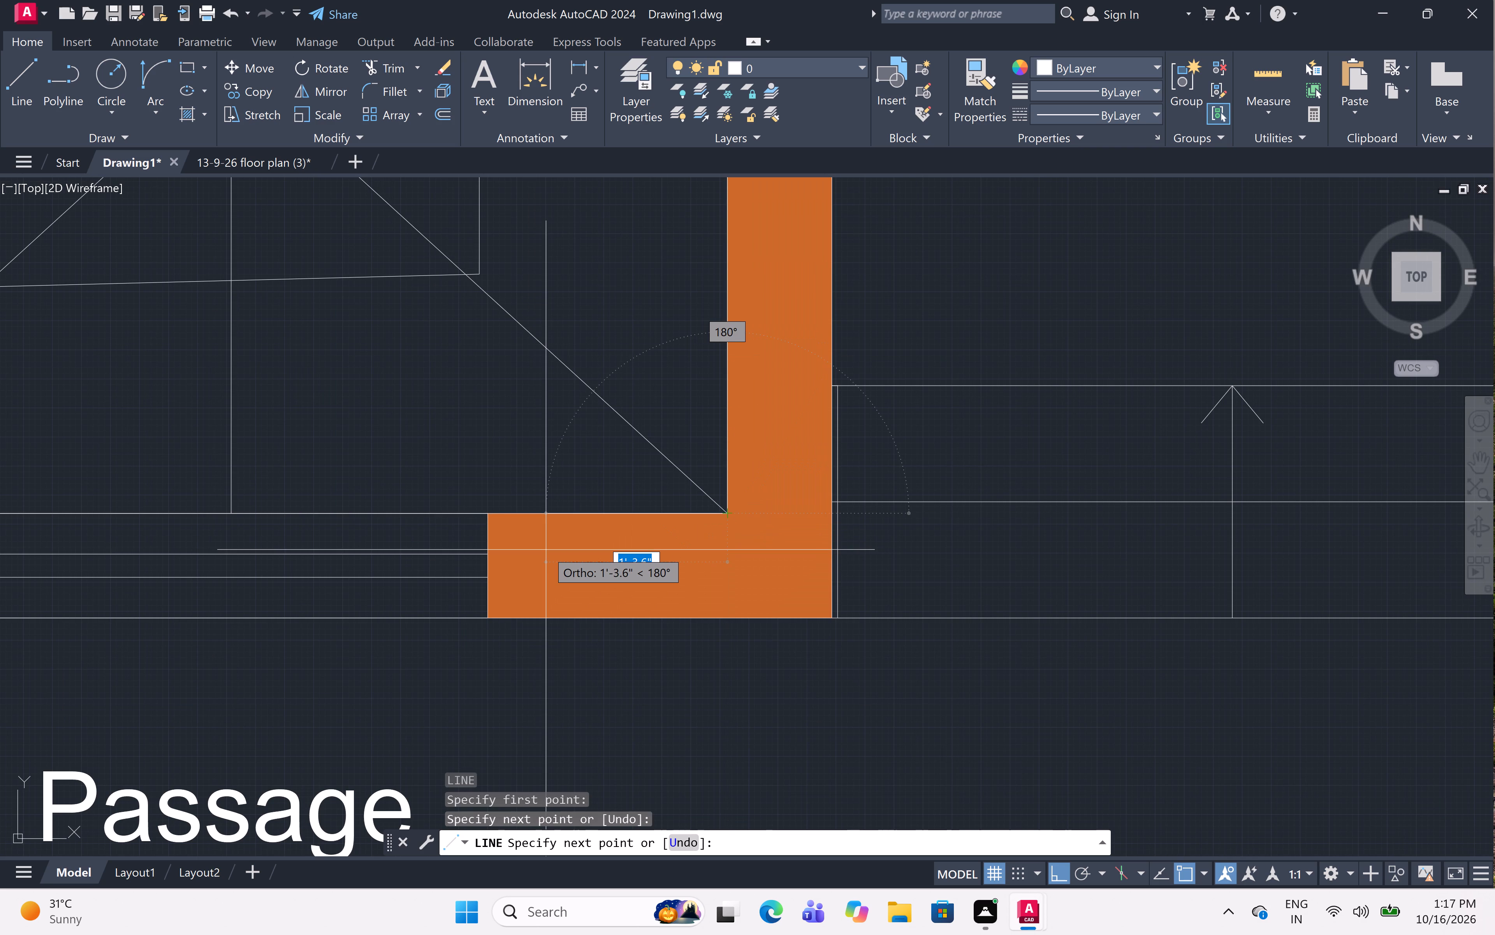
{"action": "key", "text": "Escape"}
{"action": "scroll", "coordinate": [547, 536], "scroll_direction": "down", "scroll_amount": 4}
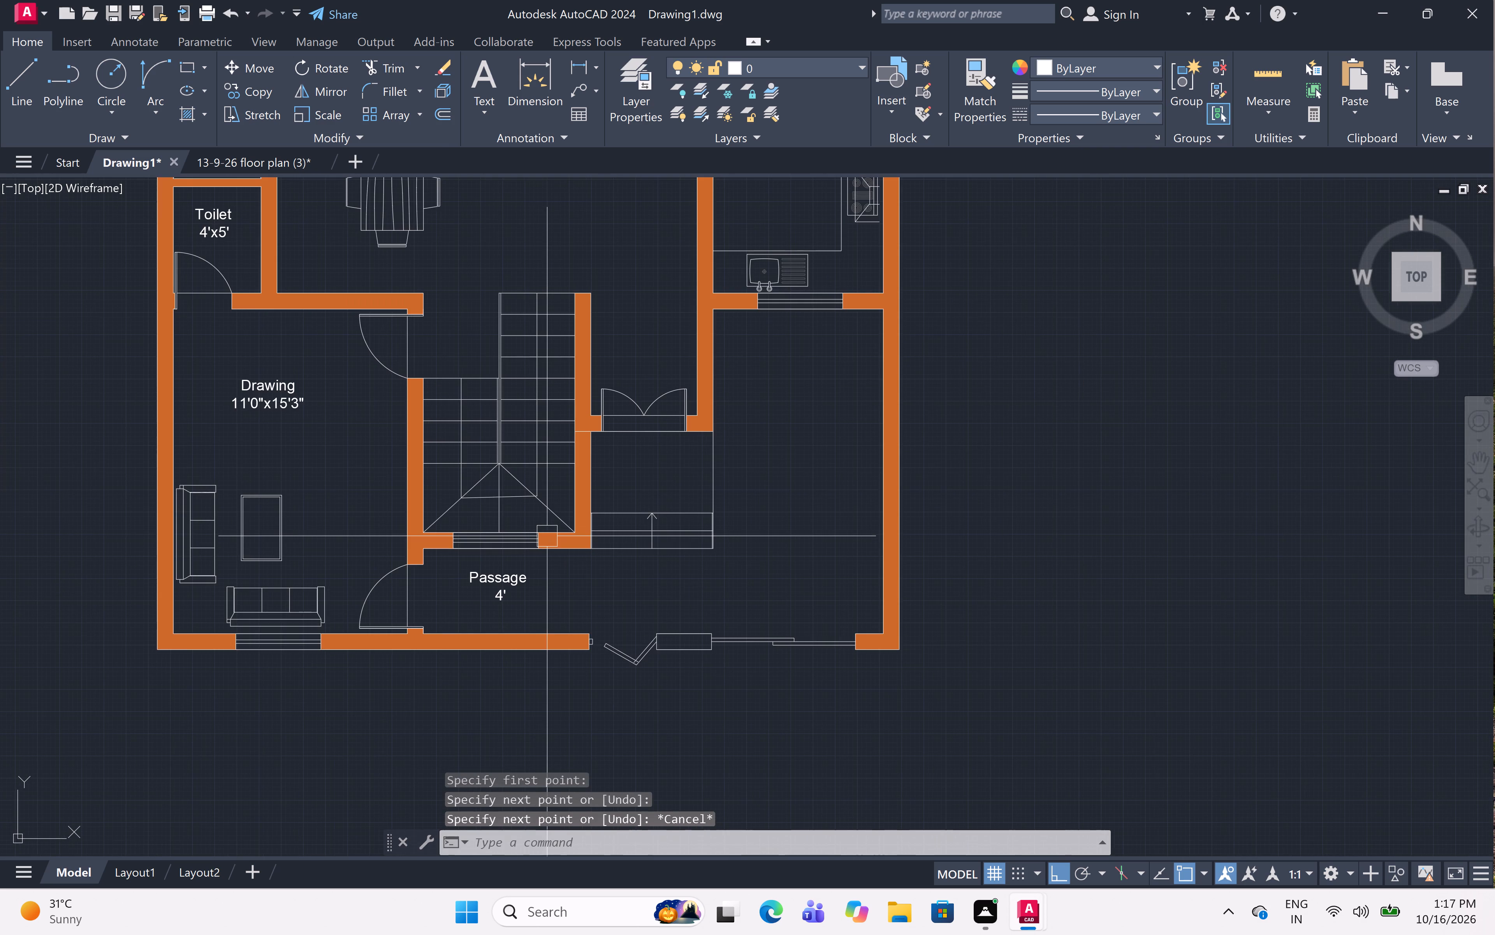
Add multiline text reading "Lobby" with 5'x5' on a second line indented one space, inside the double-door entrance beside the staircase.
{"action": "scroll", "coordinate": [547, 536], "scroll_direction": "up", "scroll_amount": 4}
{"action": "scroll", "coordinate": [547, 536], "scroll_direction": "down", "scroll_amount": 5}
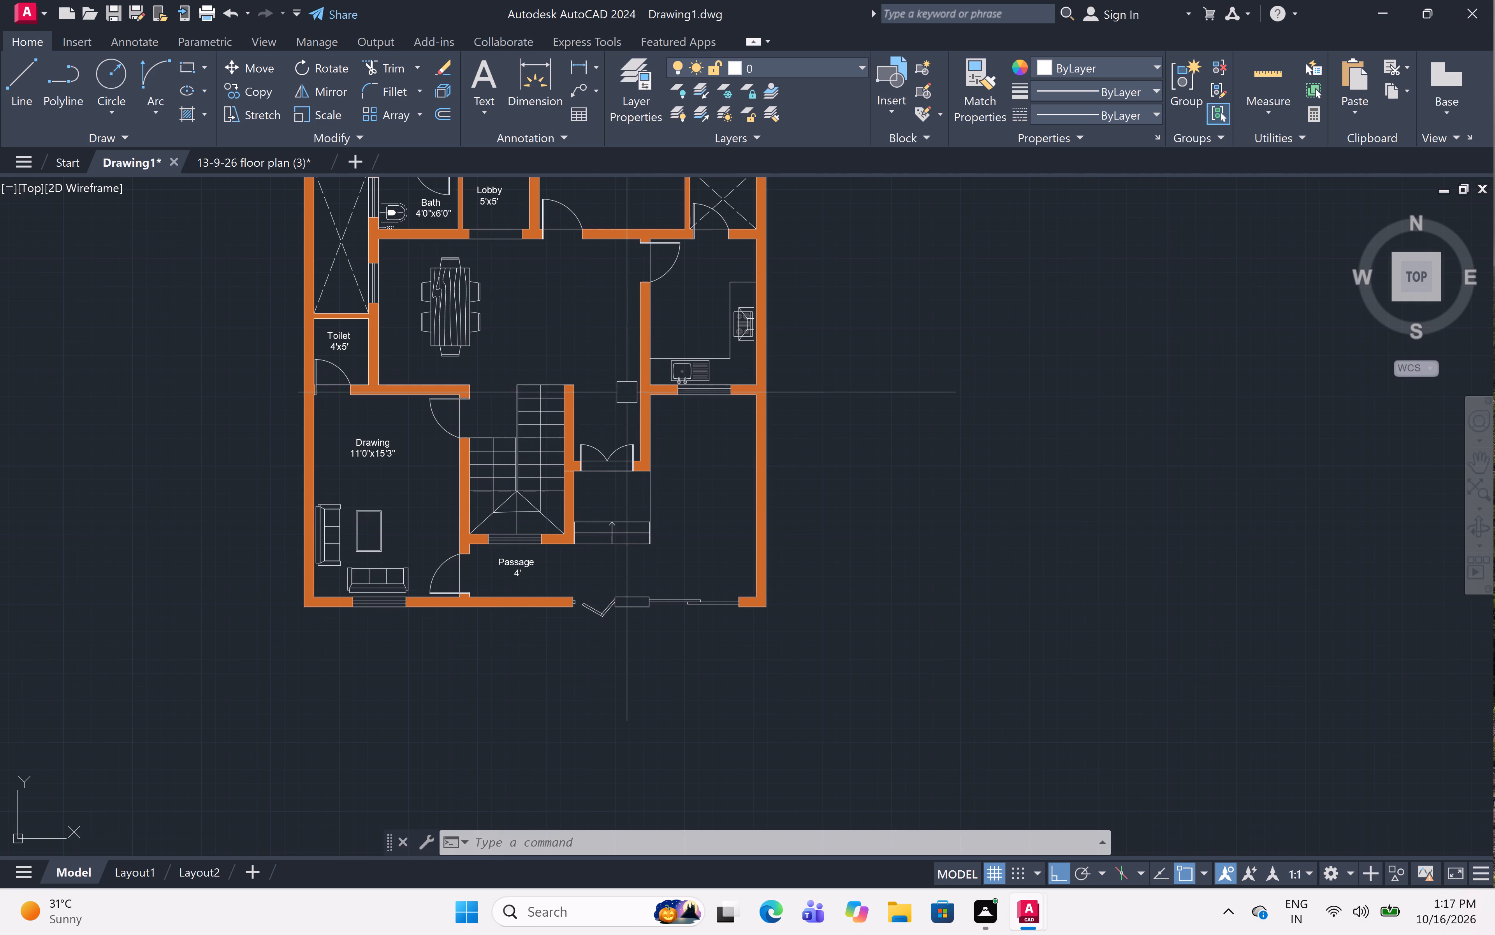
{"action": "scroll", "coordinate": [623, 392], "scroll_direction": "up", "scroll_amount": 4}
{"action": "key", "text": "m"}
{"action": "type", "text": "t"}
{"action": "key", "text": "space"}
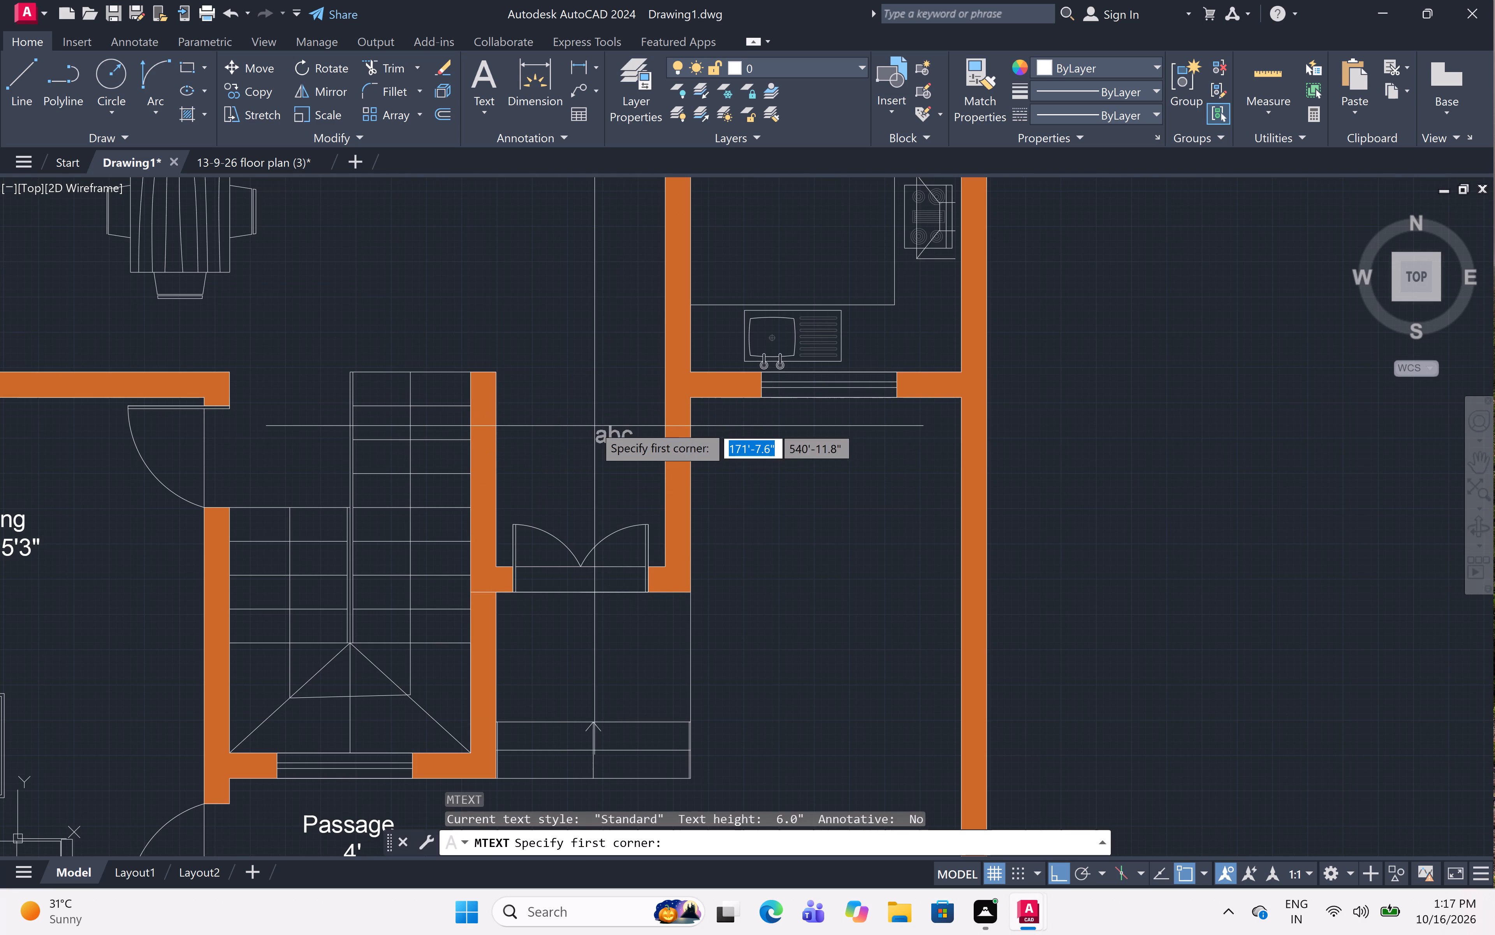
{"action": "left_click", "coordinate": [519, 413]}
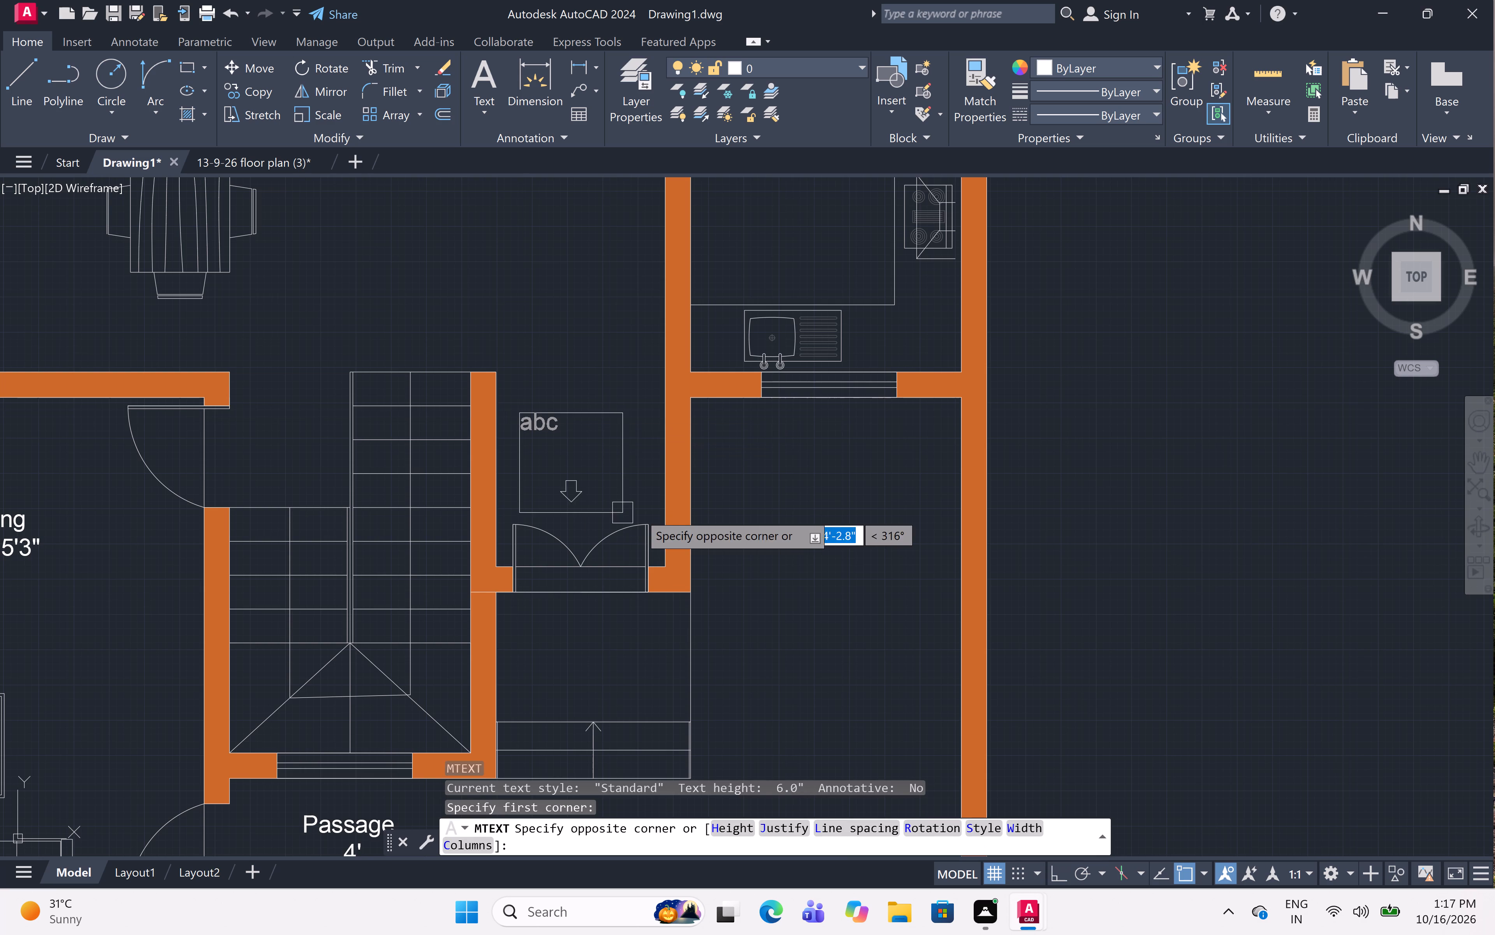
{"action": "left_click", "coordinate": [630, 464]}
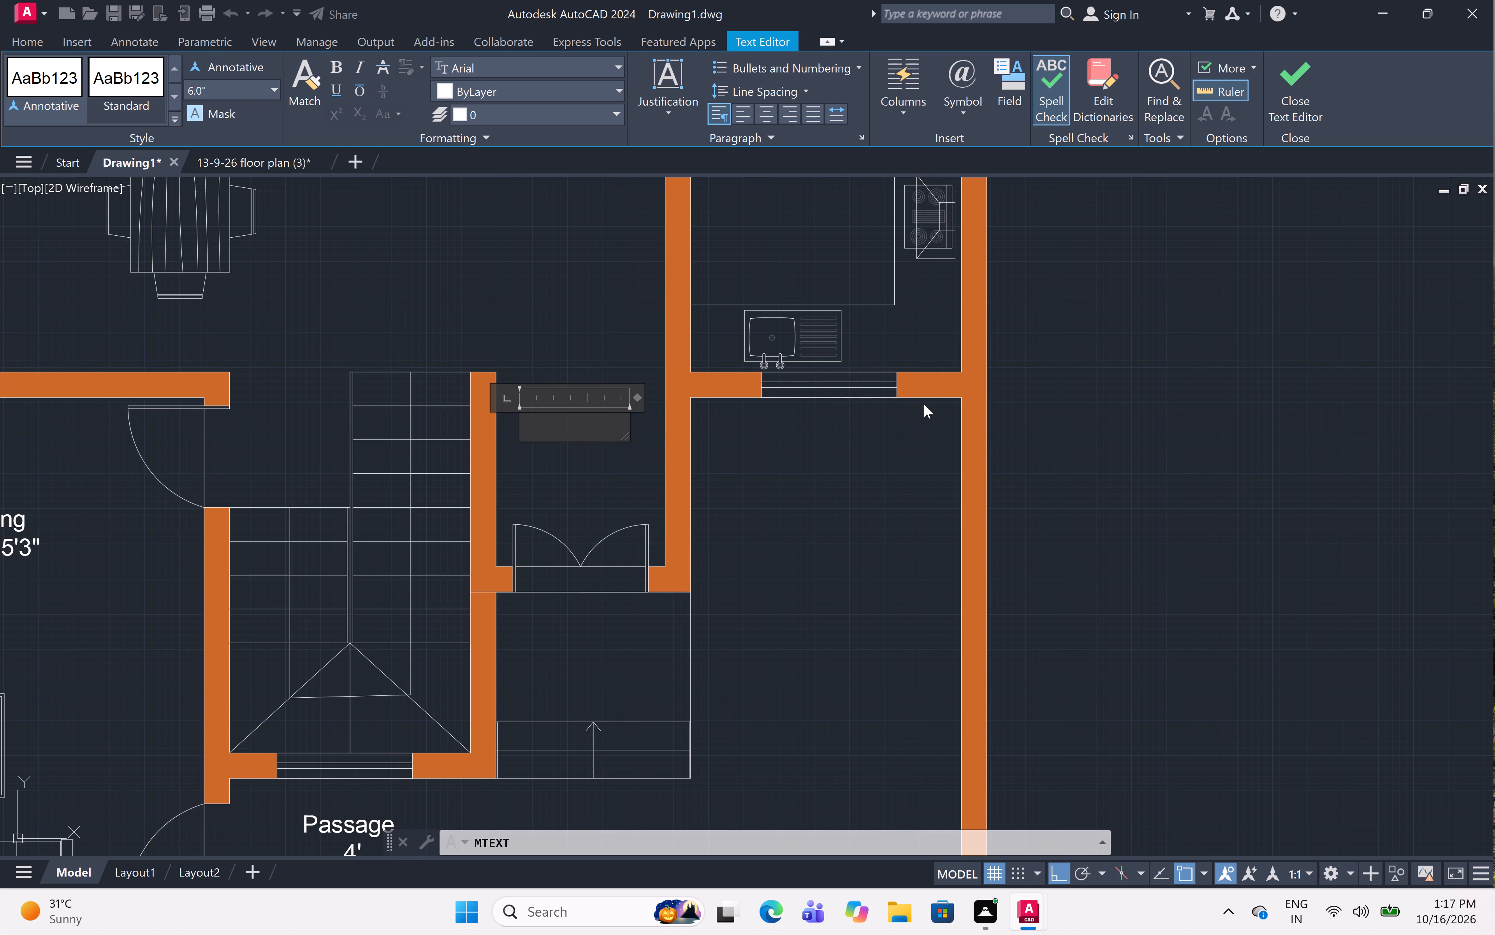
{"action": "key", "text": "l"}
{"action": "type", "text": "obby"}
{"action": "key", "text": "Return"}
{"action": "key", "text": "space"}
{"action": "type", "text": "5'x5'"}
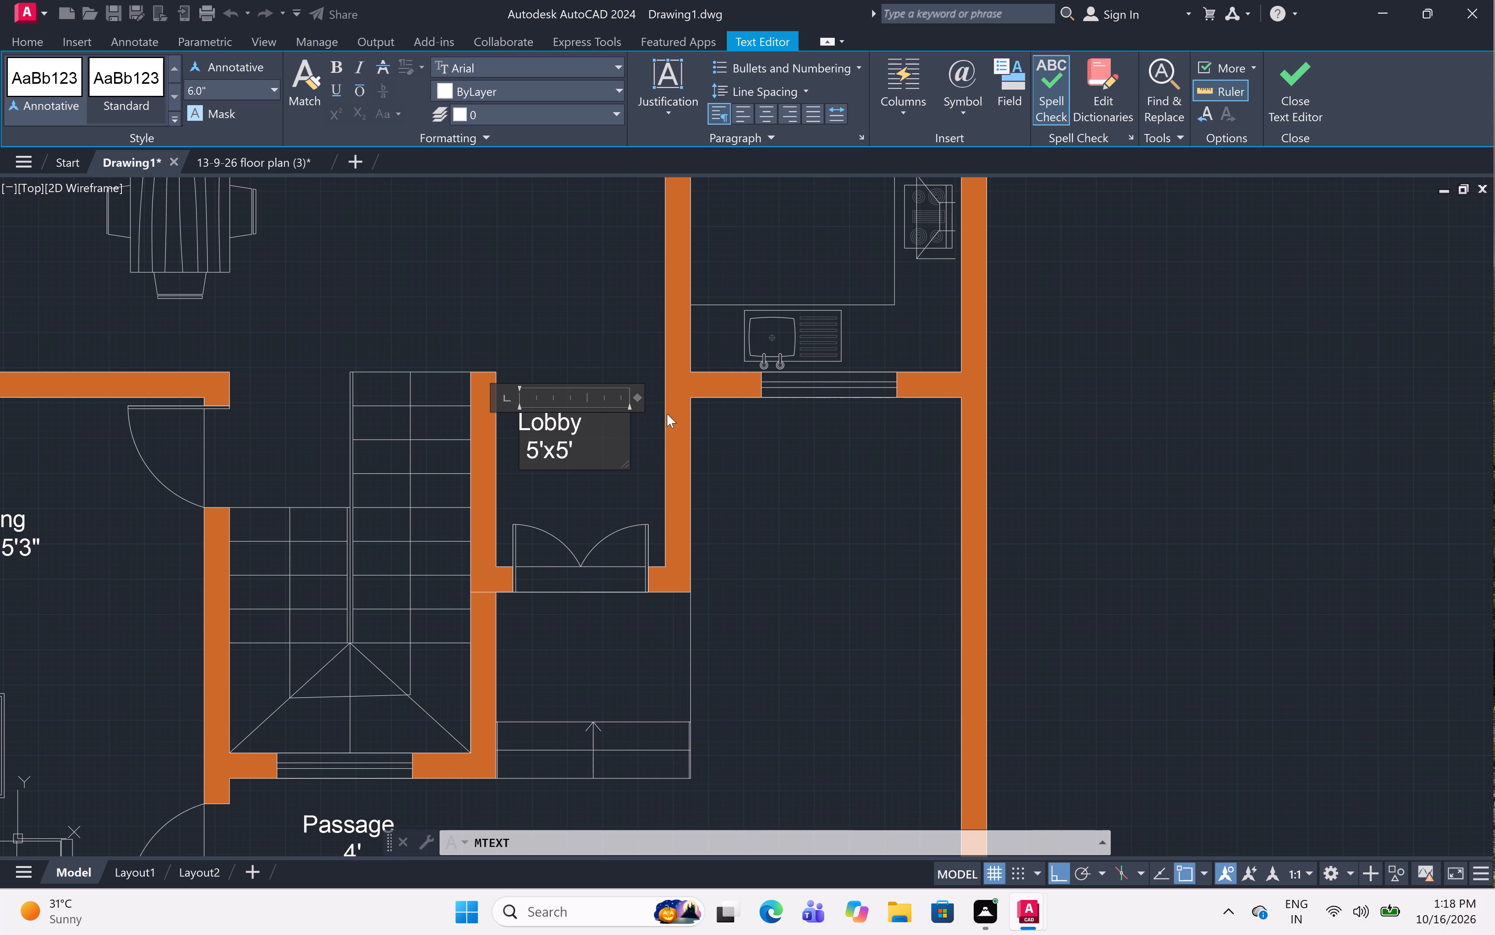
{"action": "left_click", "coordinate": [582, 505]}
Move the entrance Lobby label horizontally towards the middle of the space between the staircase wall and the kitchen-side wall.
{"action": "left_click", "coordinate": [564, 438]}
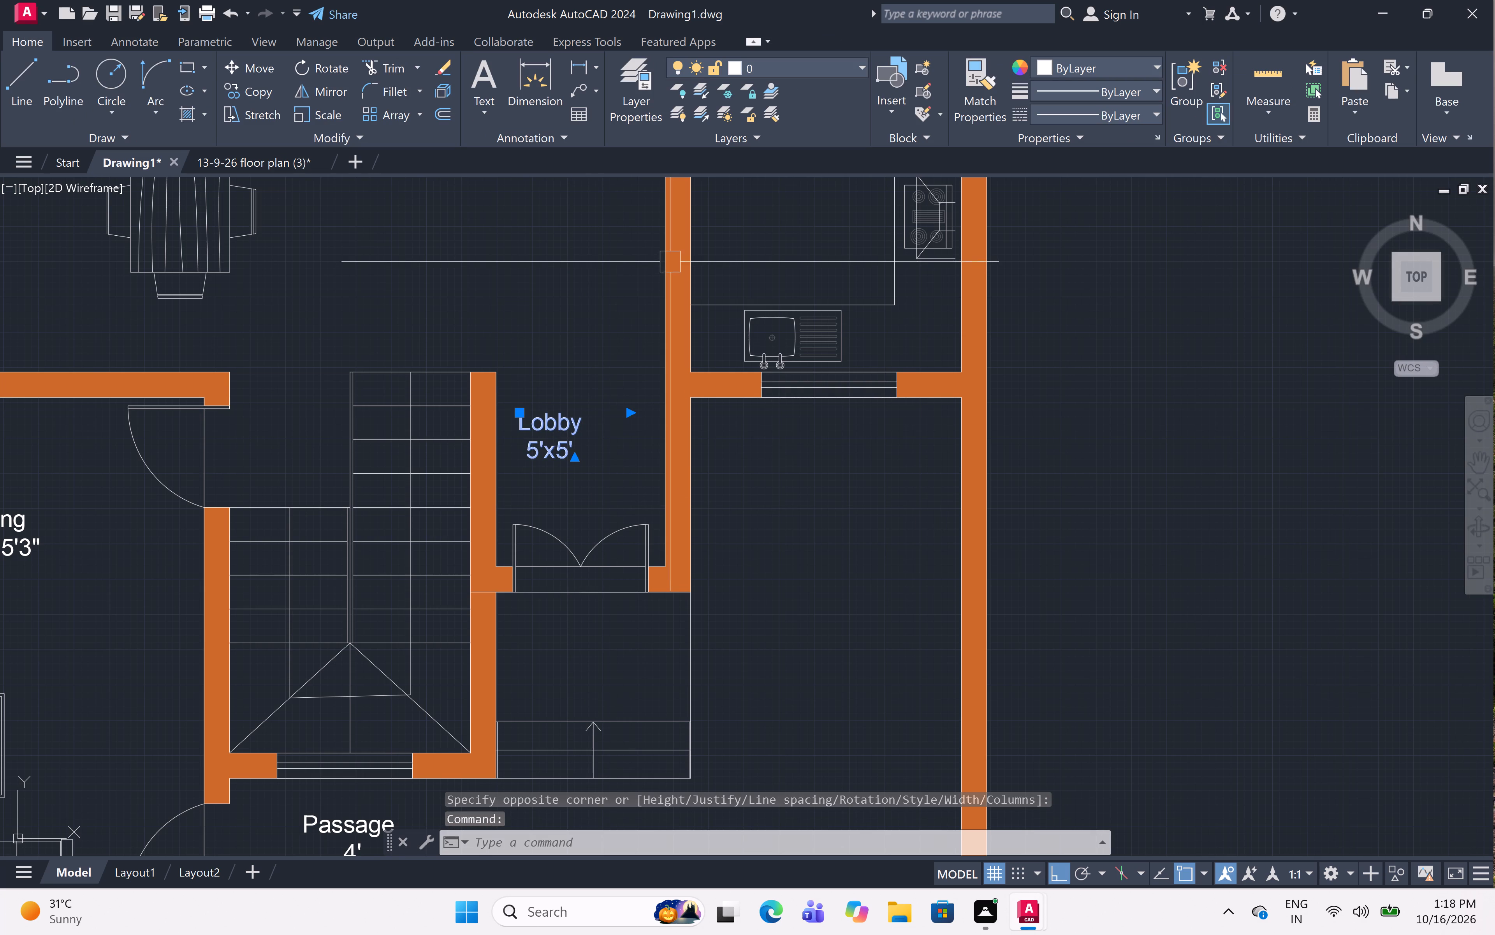
{"action": "type", "text": "m"}
{"action": "key", "text": "space"}
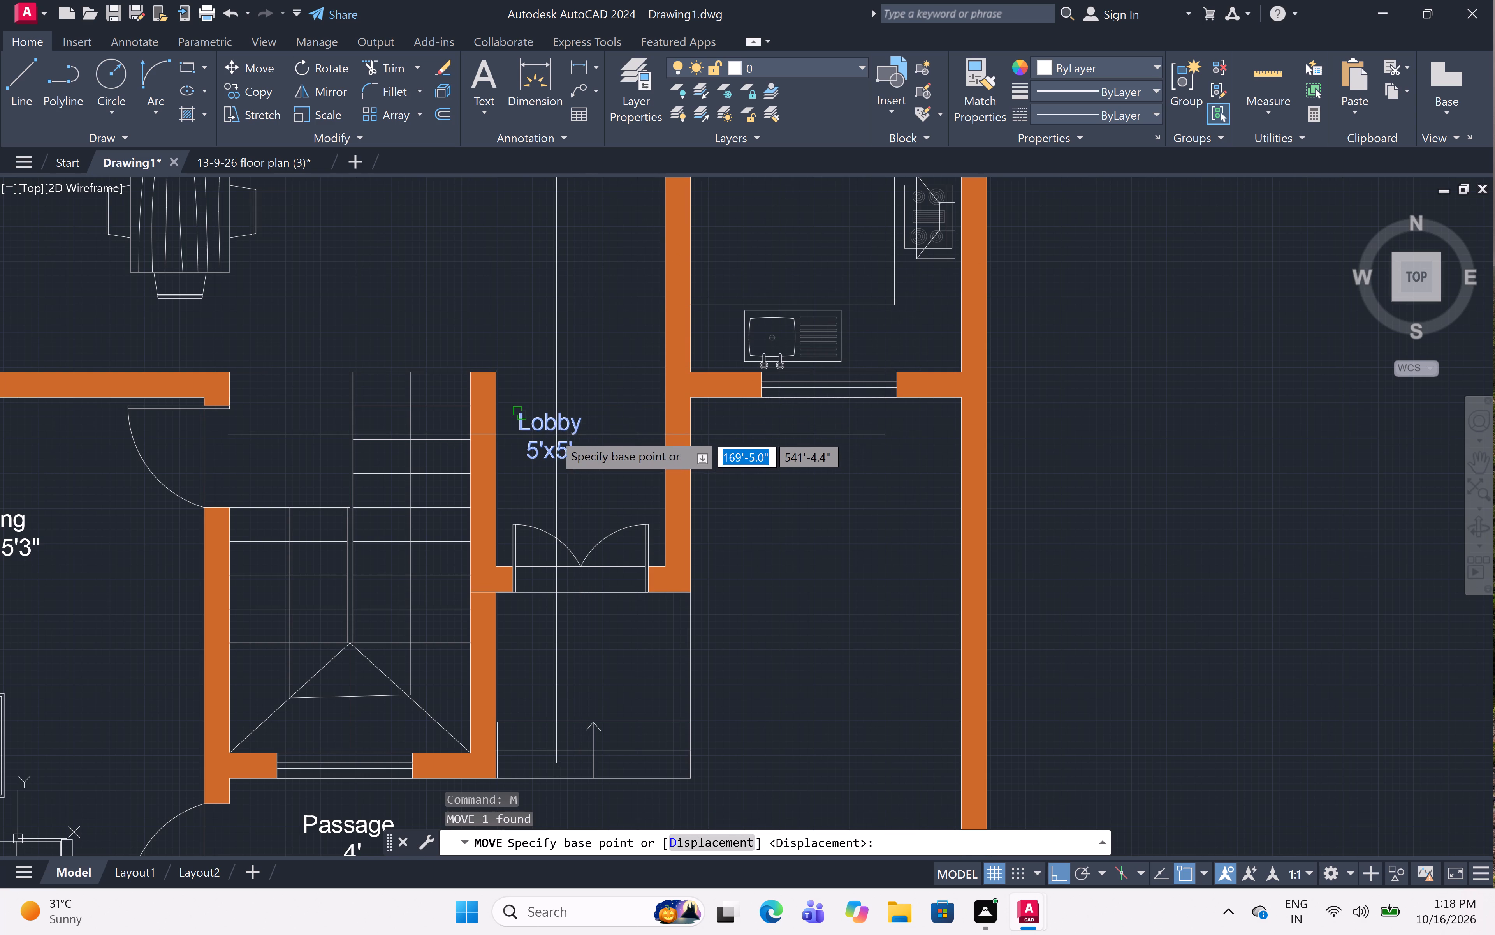
{"action": "left_click", "coordinate": [535, 428]}
{"action": "scroll", "coordinate": [540, 429], "scroll_direction": "up", "scroll_amount": 4}
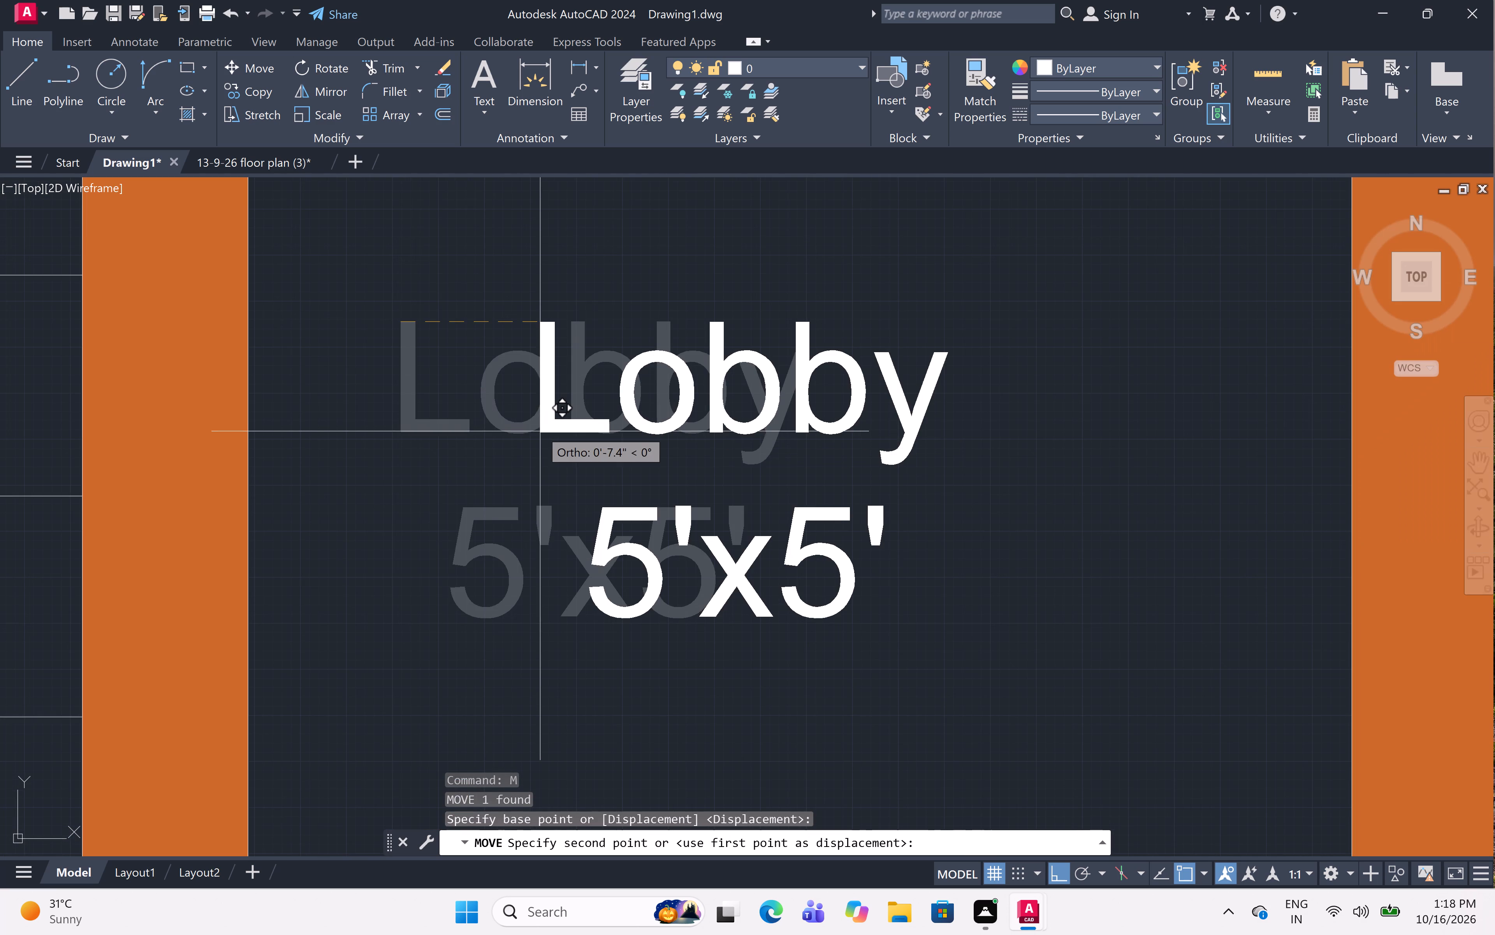
{"action": "left_click", "coordinate": [564, 431]}
{"action": "scroll", "coordinate": [576, 419], "scroll_direction": "down", "scroll_amount": 7}
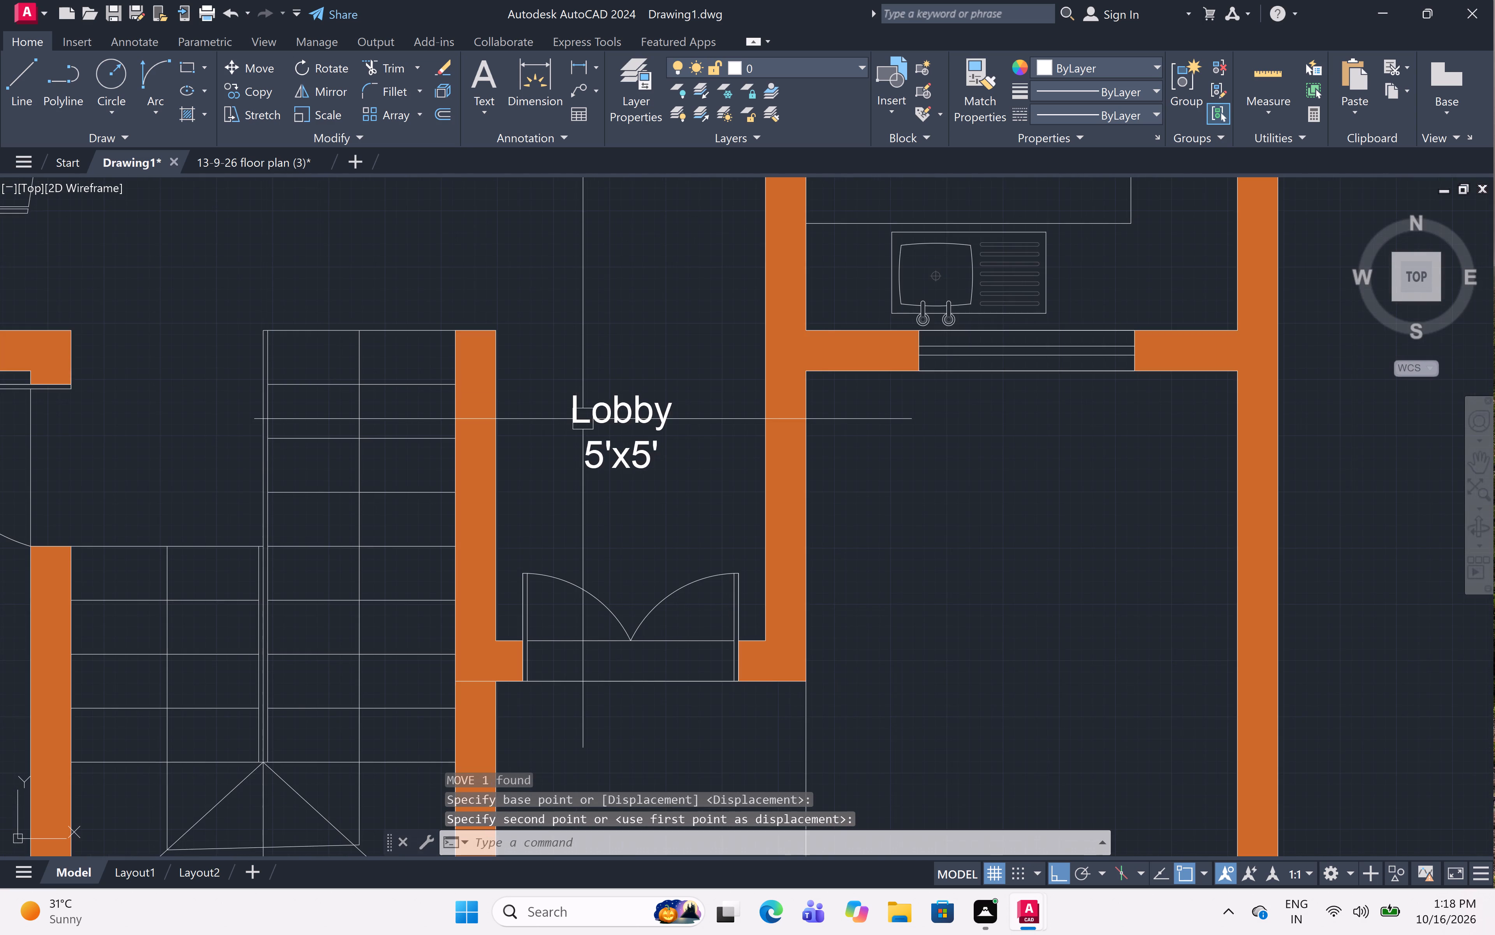
With Ortho off, draw a short diagonal arrowhead line from the top end of the walking line on the flight nearest the drawing room.
{"action": "scroll", "coordinate": [612, 388], "scroll_direction": "down", "scroll_amount": 2}
{"action": "middle_click_drag", "start_coordinate": [618, 279], "coordinate": [649, 358]}
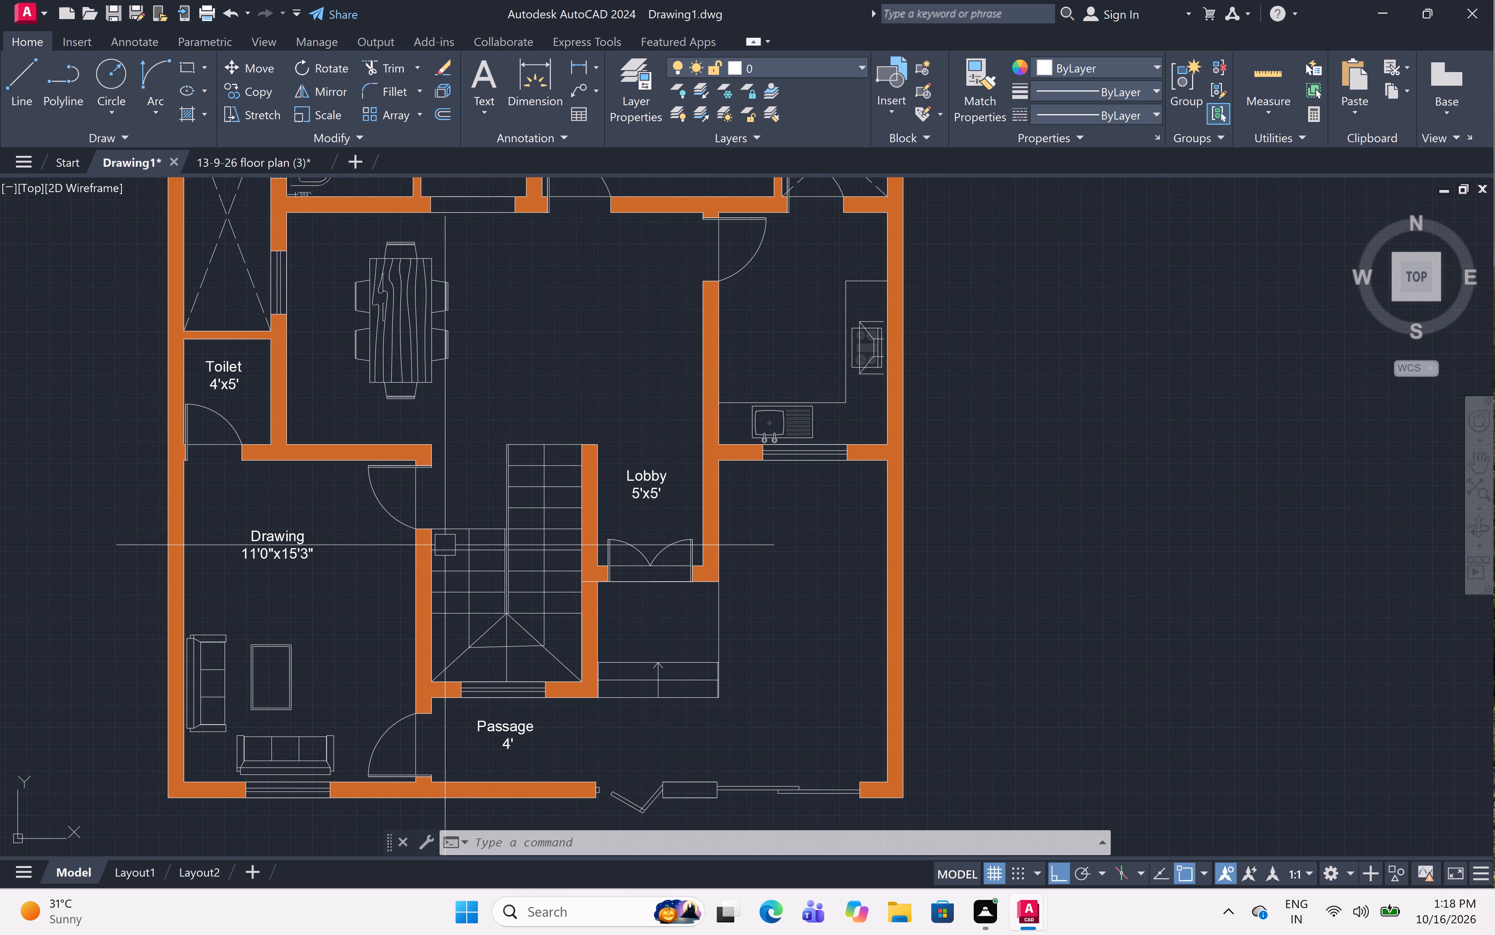
{"action": "scroll", "coordinate": [459, 531], "scroll_direction": "up", "scroll_amount": 4}
{"action": "key", "text": "l"}
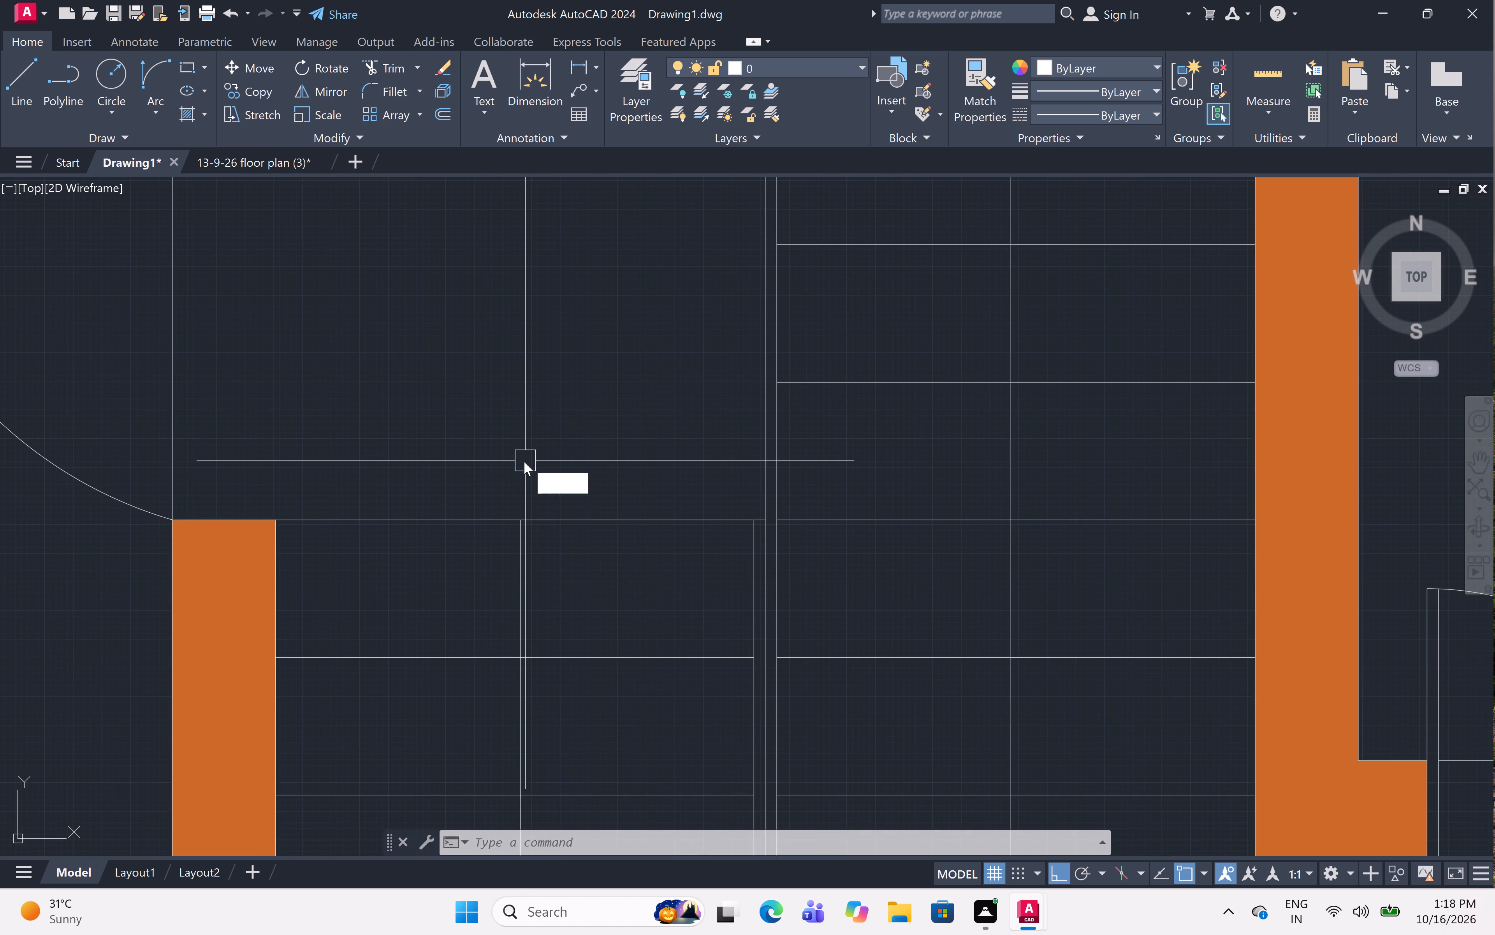
{"action": "key", "text": "space"}
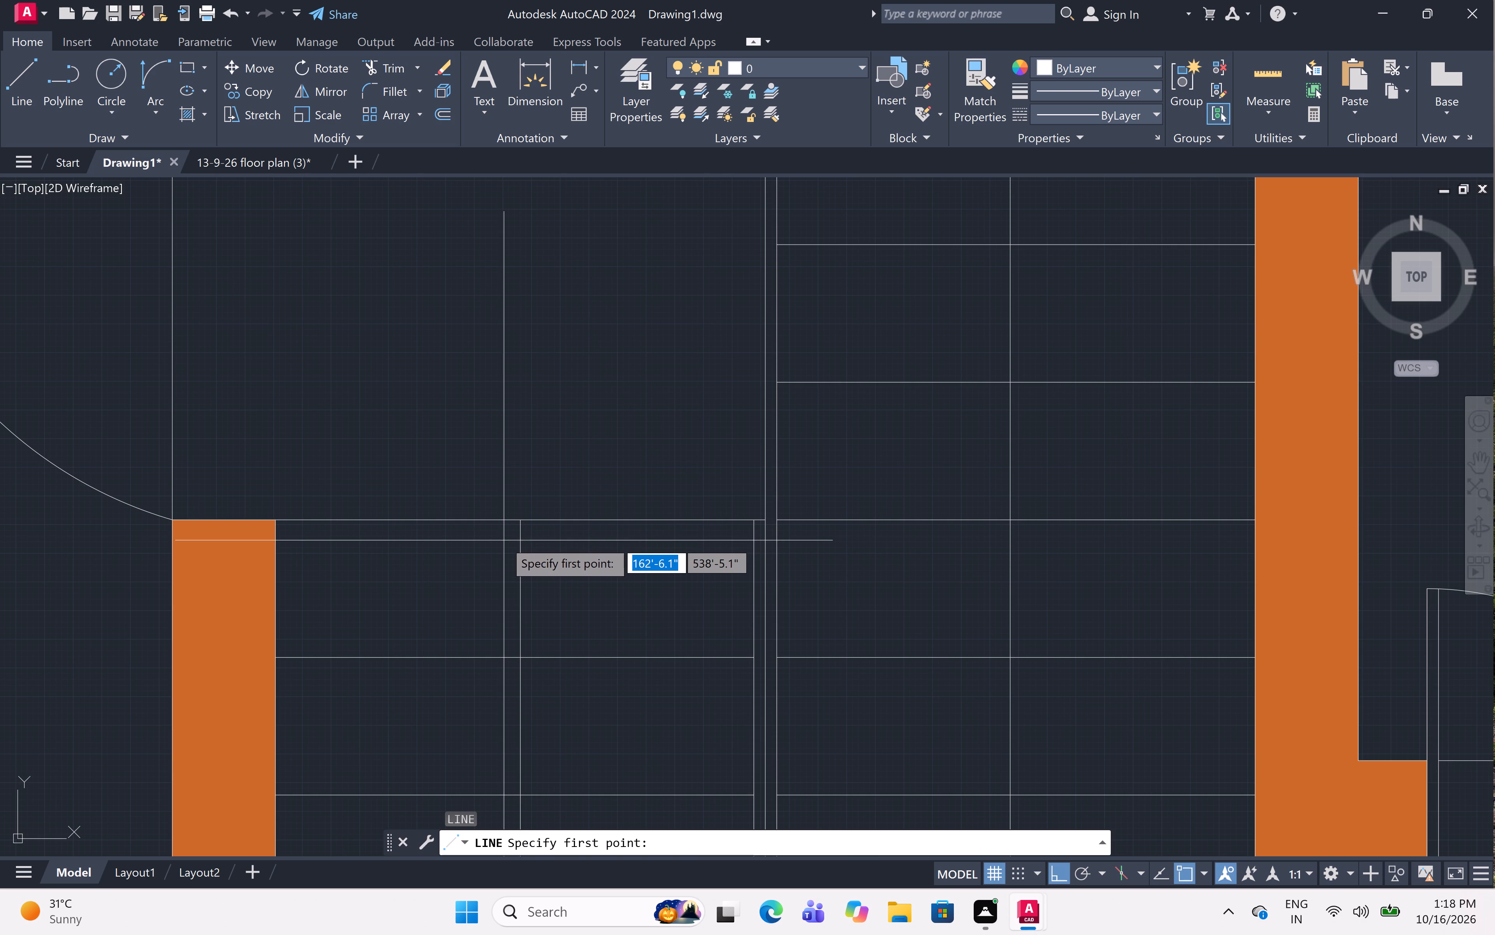
{"action": "left_click", "coordinate": [517, 523]}
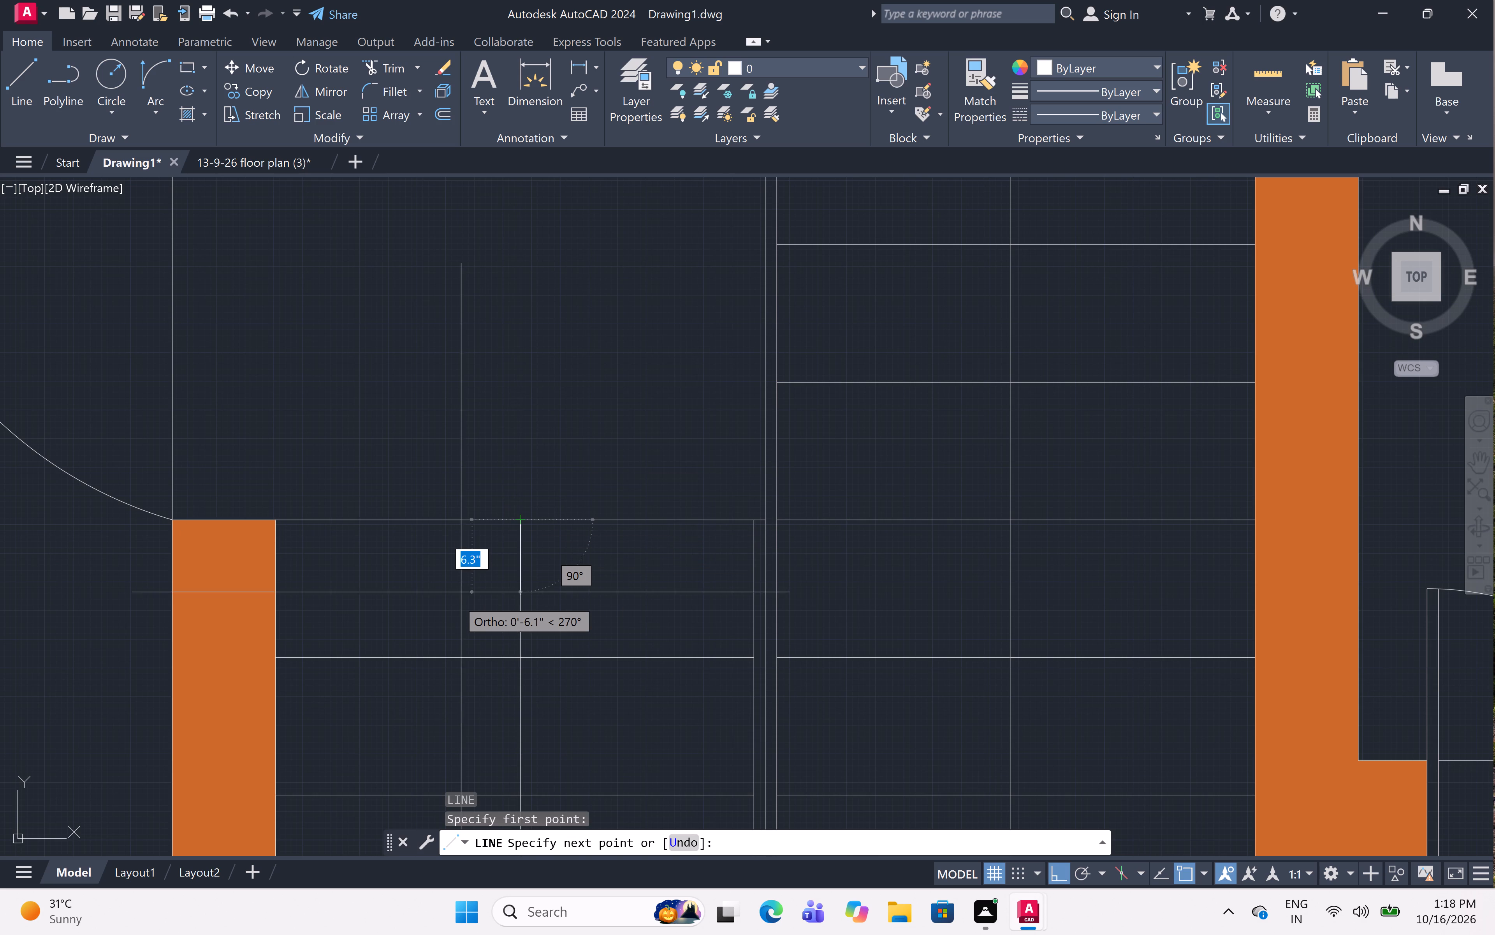
{"action": "key", "text": "F8"}
{"action": "left_click", "coordinate": [453, 614]}
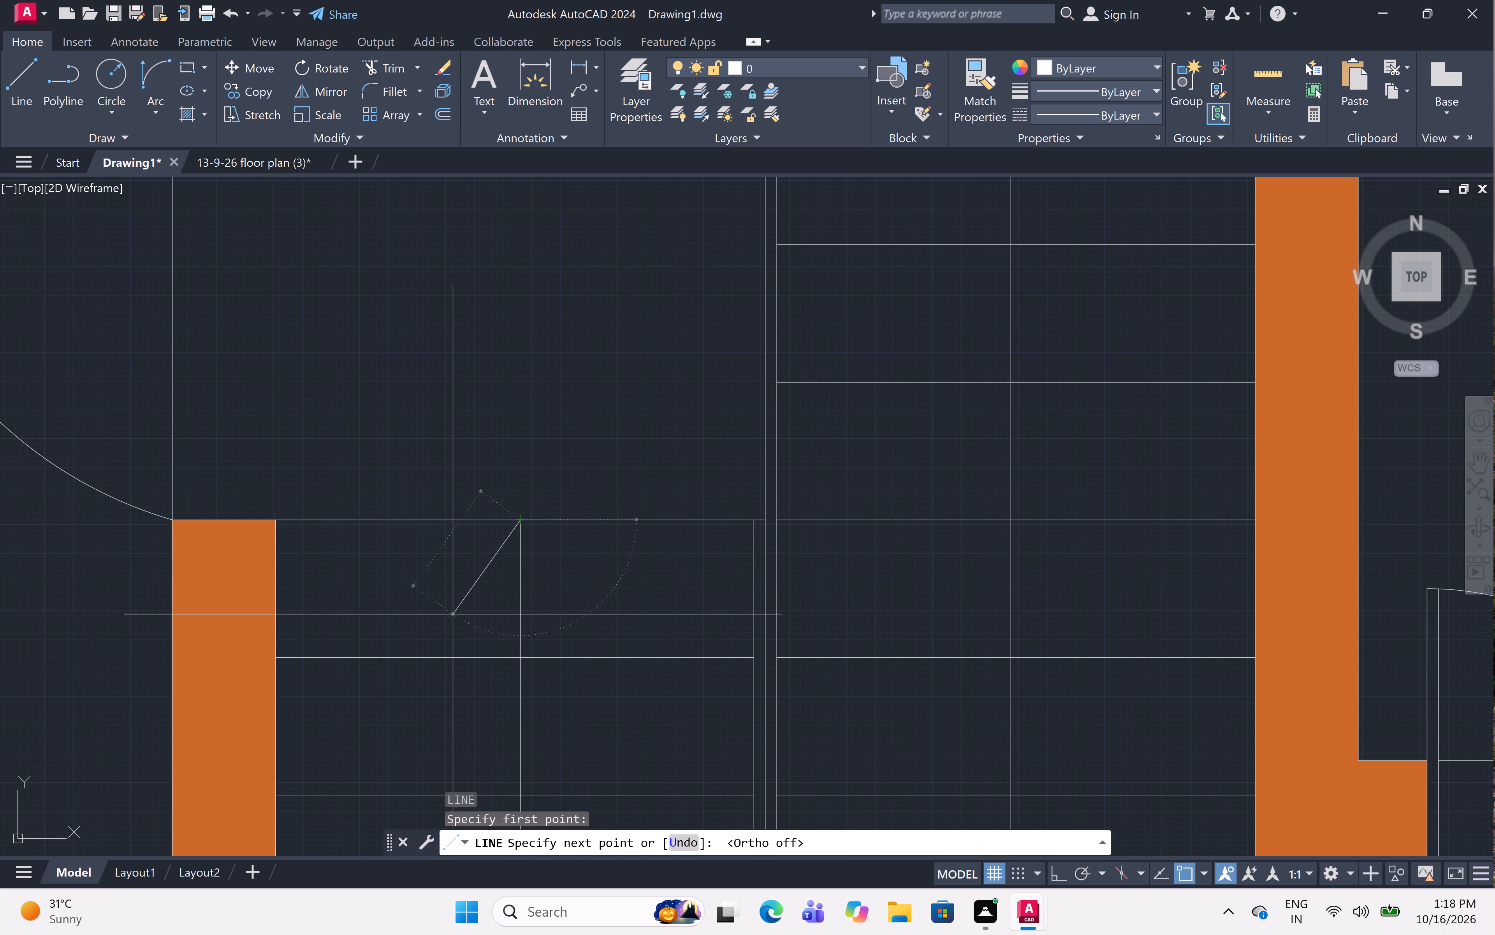
{"action": "key", "text": "Escape"}
Mirror the diagonal arrowhead line about the vertical walking line with Ortho on, keeping the original line.
{"action": "left_click", "coordinate": [483, 582]}
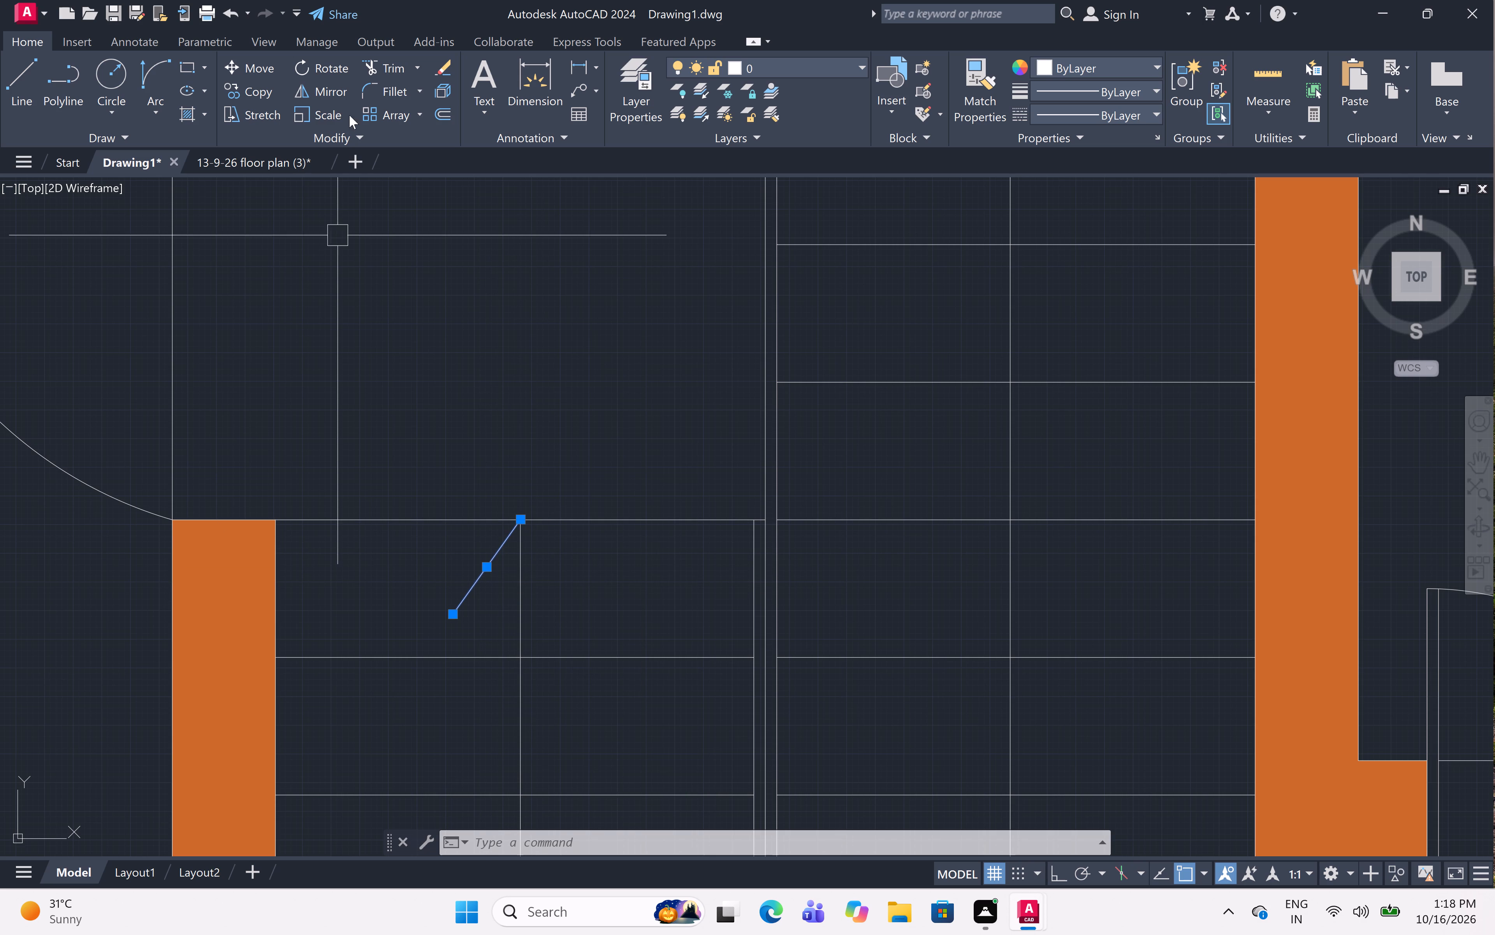
{"action": "left_click", "coordinate": [345, 98]}
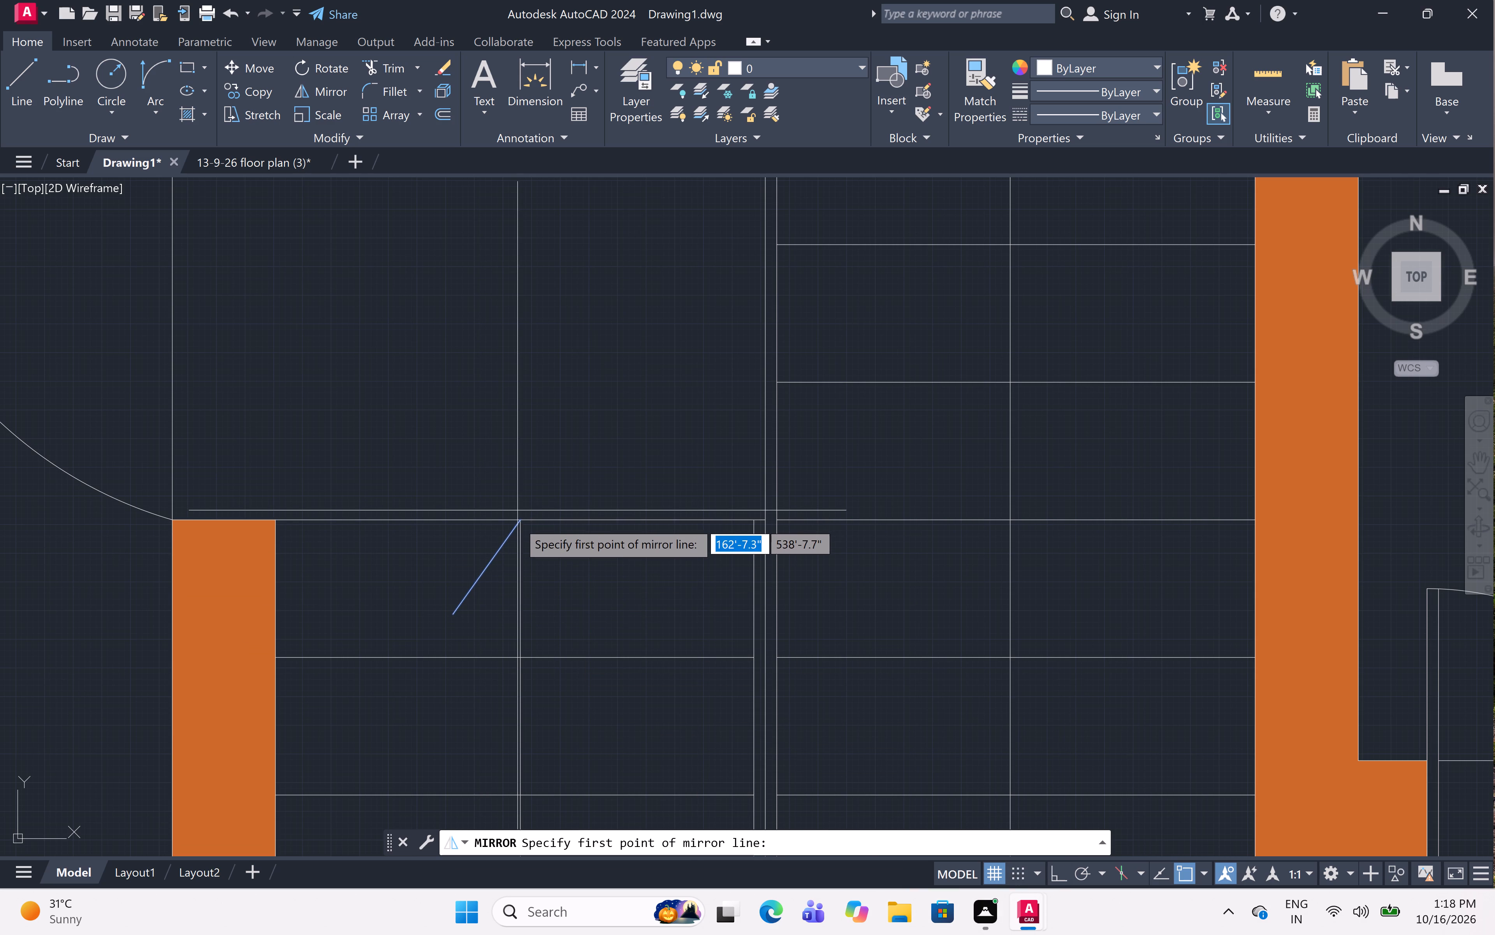
{"action": "left_click_drag", "start_coordinate": [517, 523], "coordinate": [517, 508]}
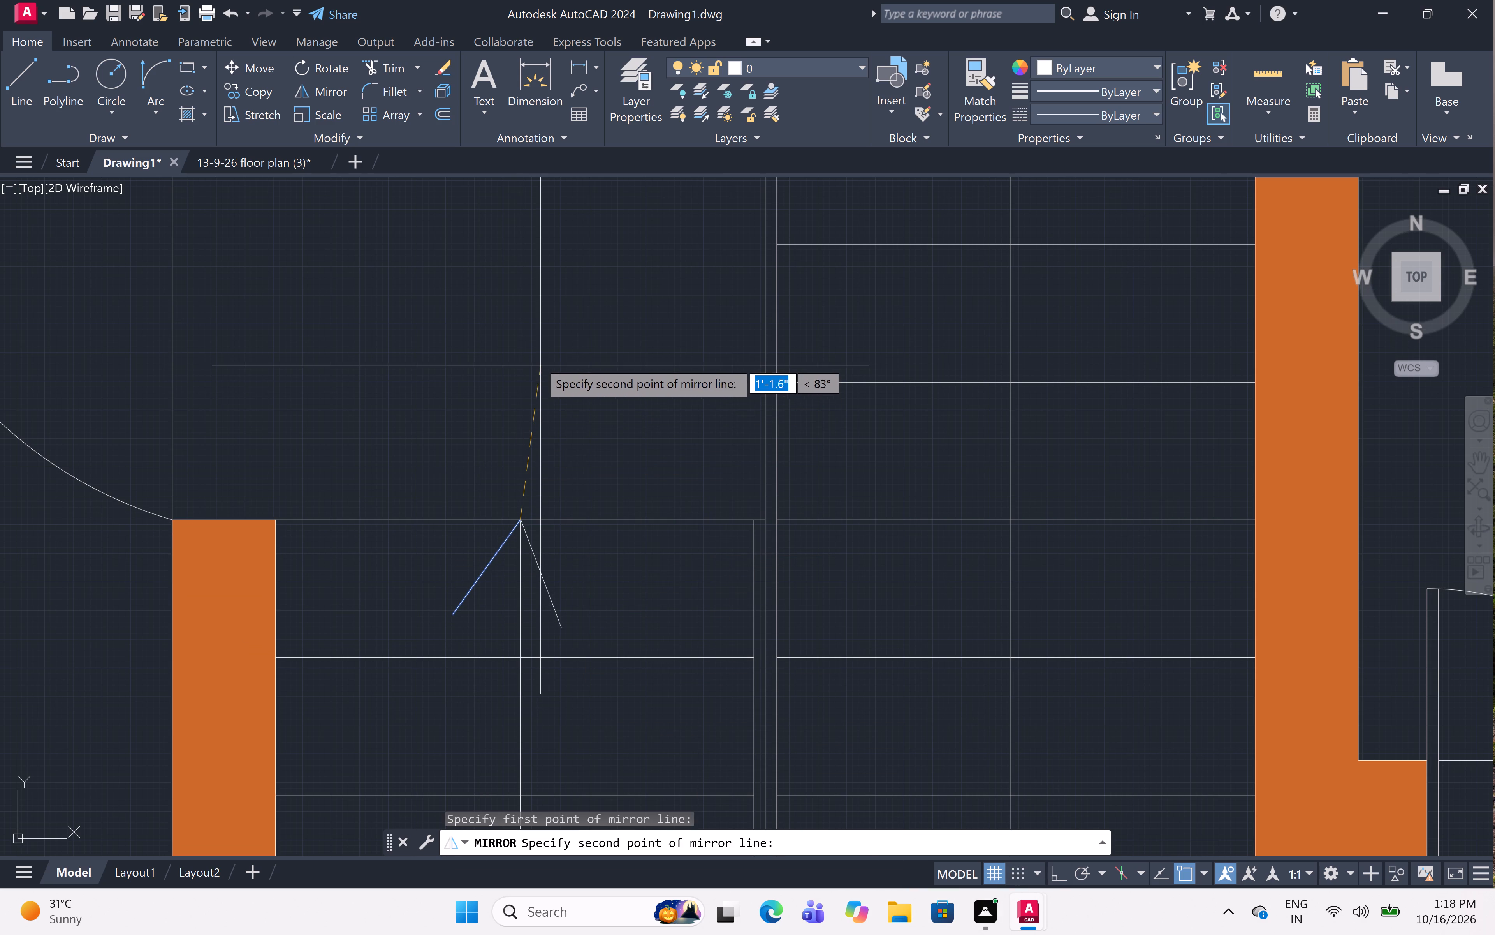
{"action": "key", "text": "F8"}
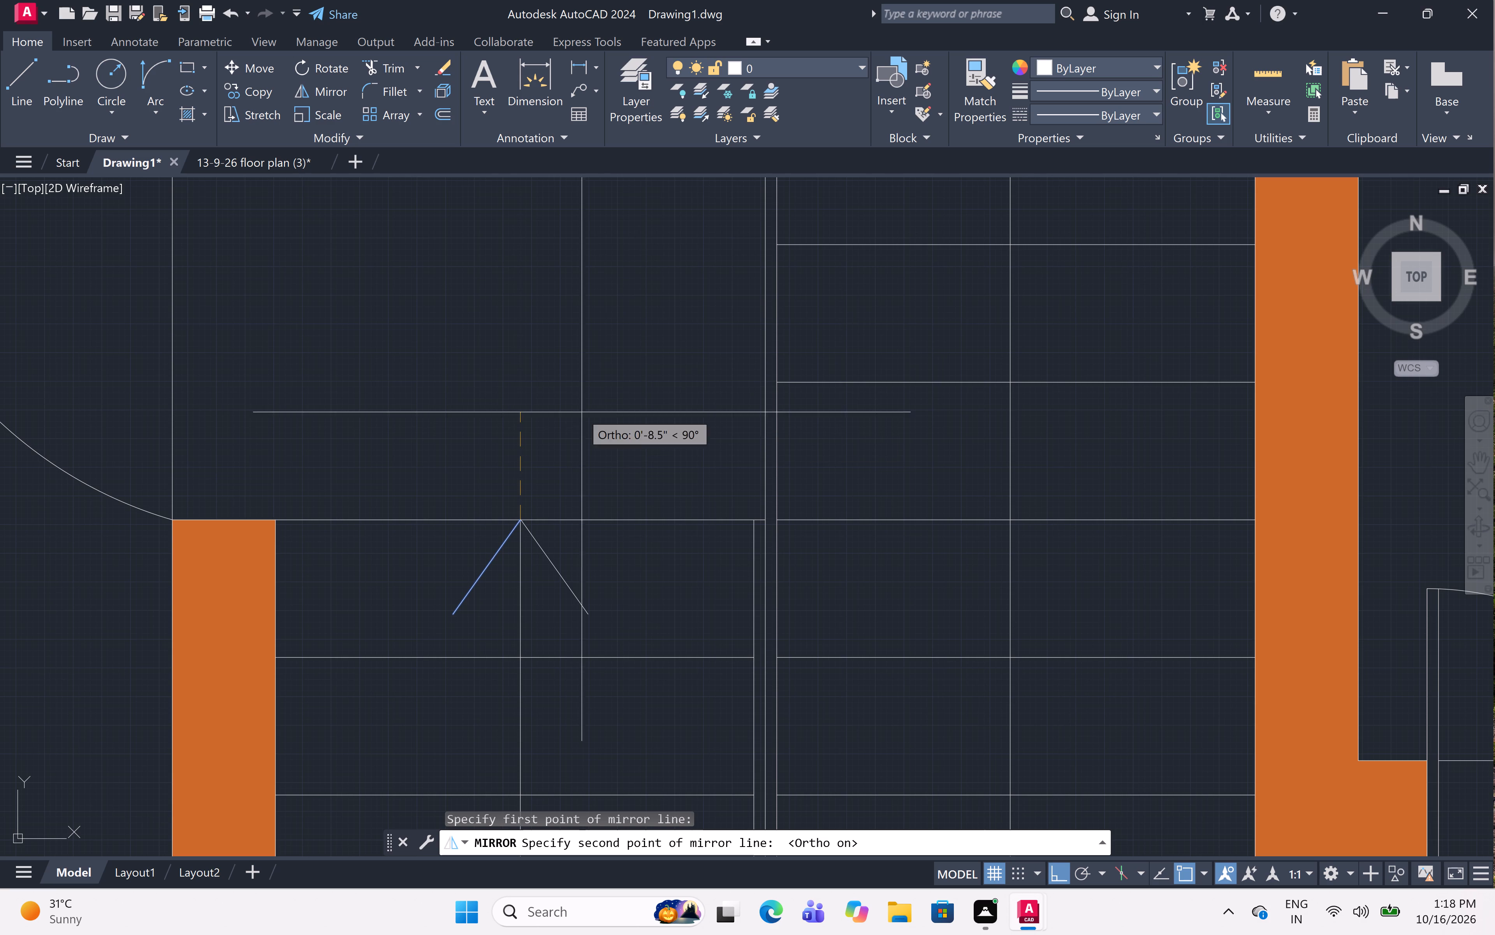
{"action": "left_click", "coordinate": [490, 373]}
{"action": "left_click_drag", "start_coordinate": [549, 448], "coordinate": [521, 411]}
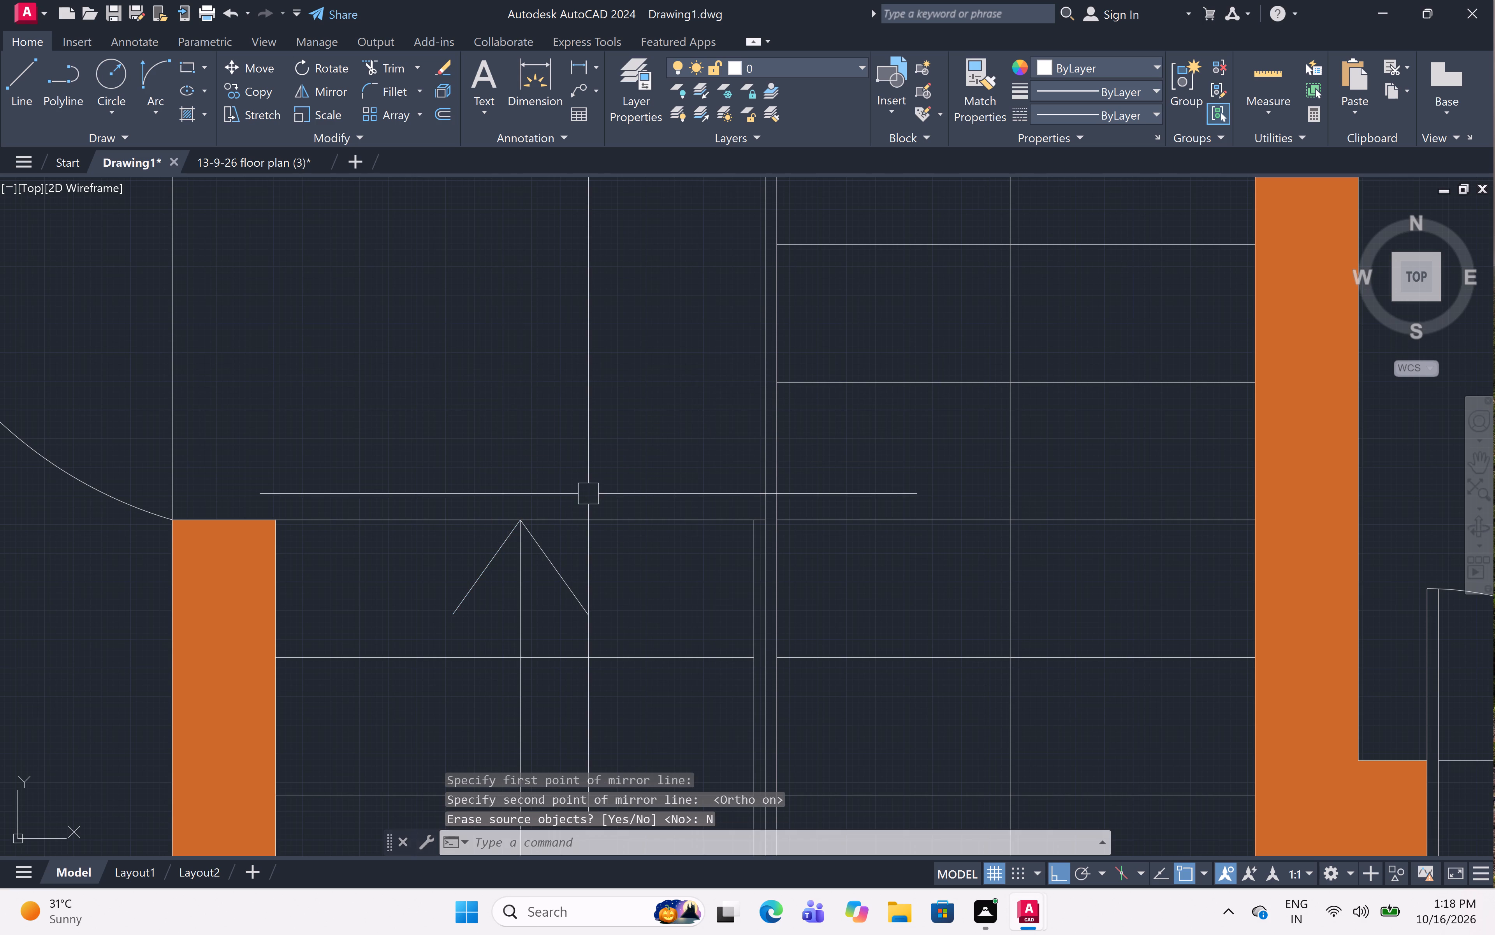
{"action": "key", "text": "Escape"}
Add multiline text reading "Hall", indented five spaces, in the open area between the dining table and the kitchen wall.
{"action": "scroll", "coordinate": [625, 497], "scroll_direction": "down", "scroll_amount": 6}
{"action": "scroll", "coordinate": [865, 812], "scroll_direction": "down", "scroll_amount": 2}
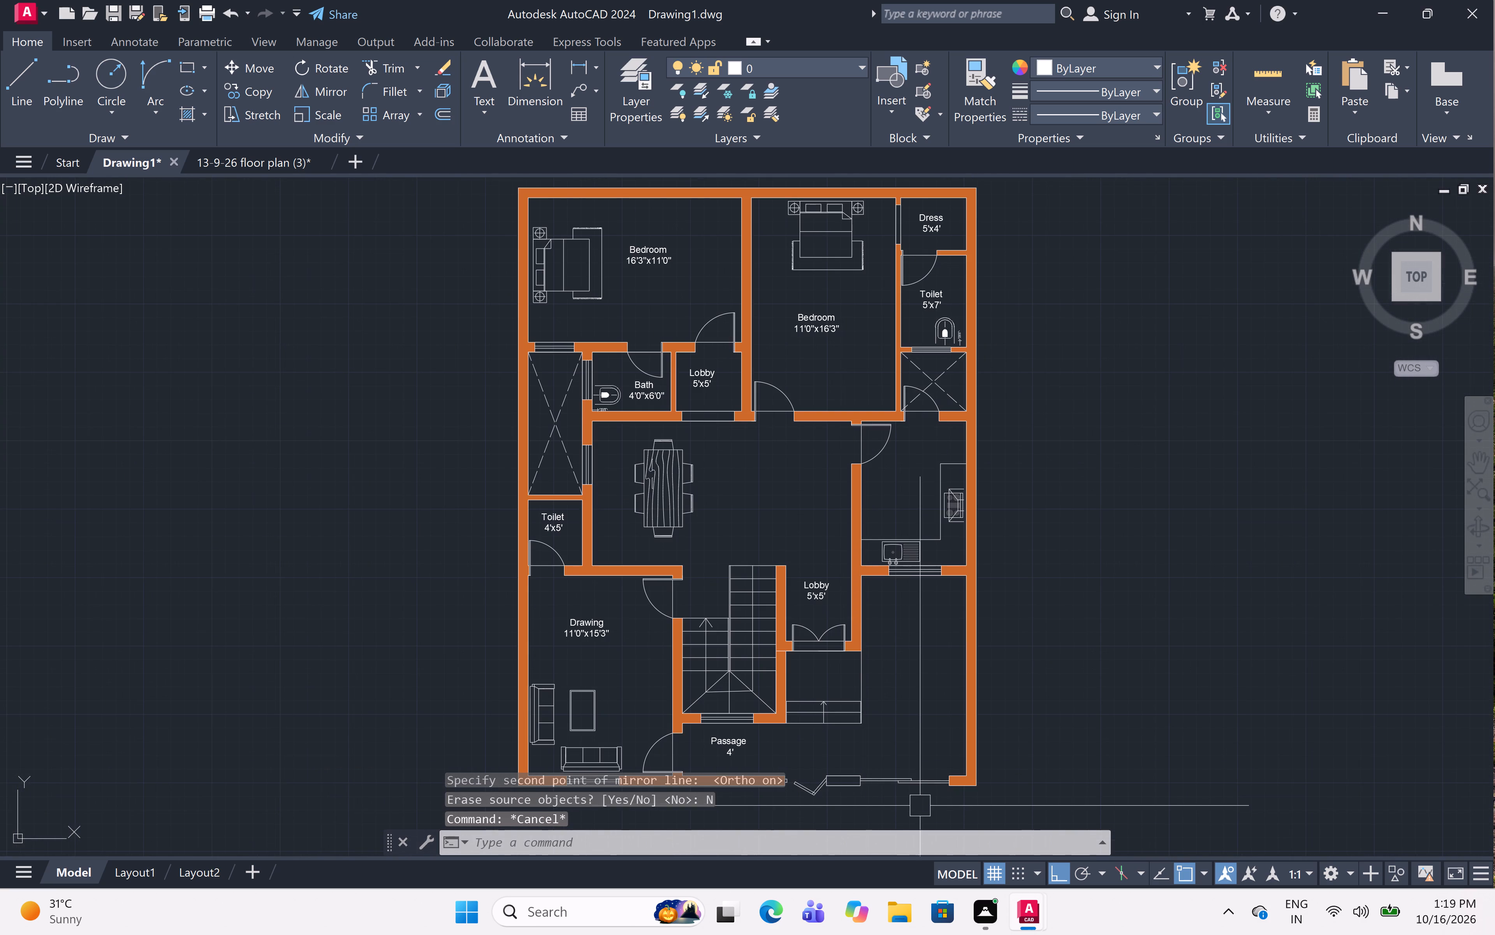
{"action": "middle_click_drag", "start_coordinate": [930, 673], "coordinate": [978, 547]}
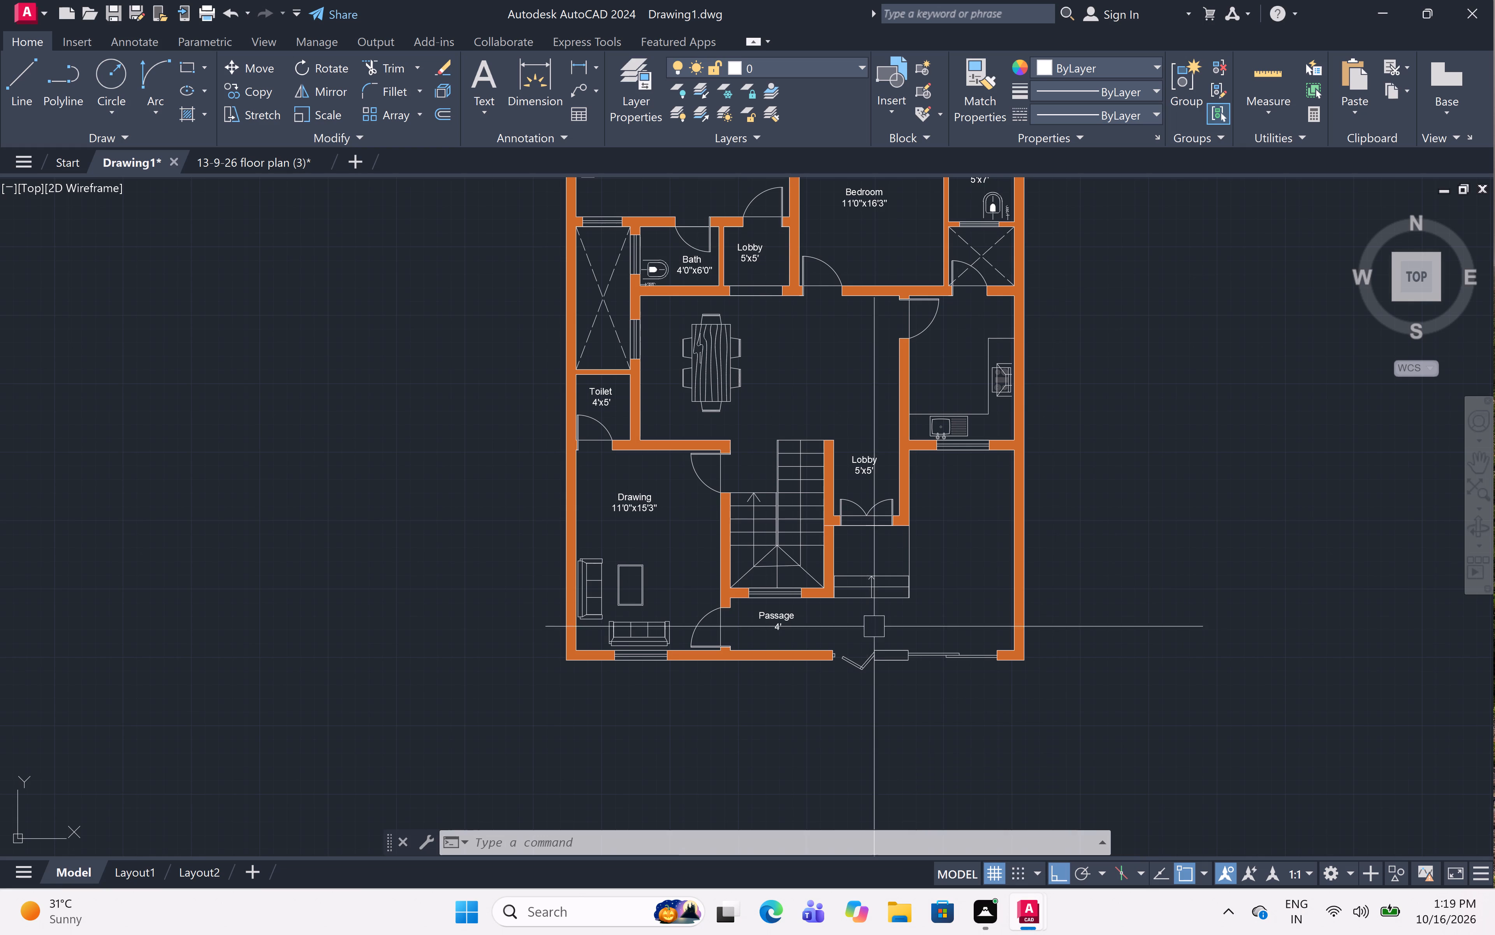
{"action": "middle_click_drag", "start_coordinate": [875, 561], "coordinate": [881, 660]}
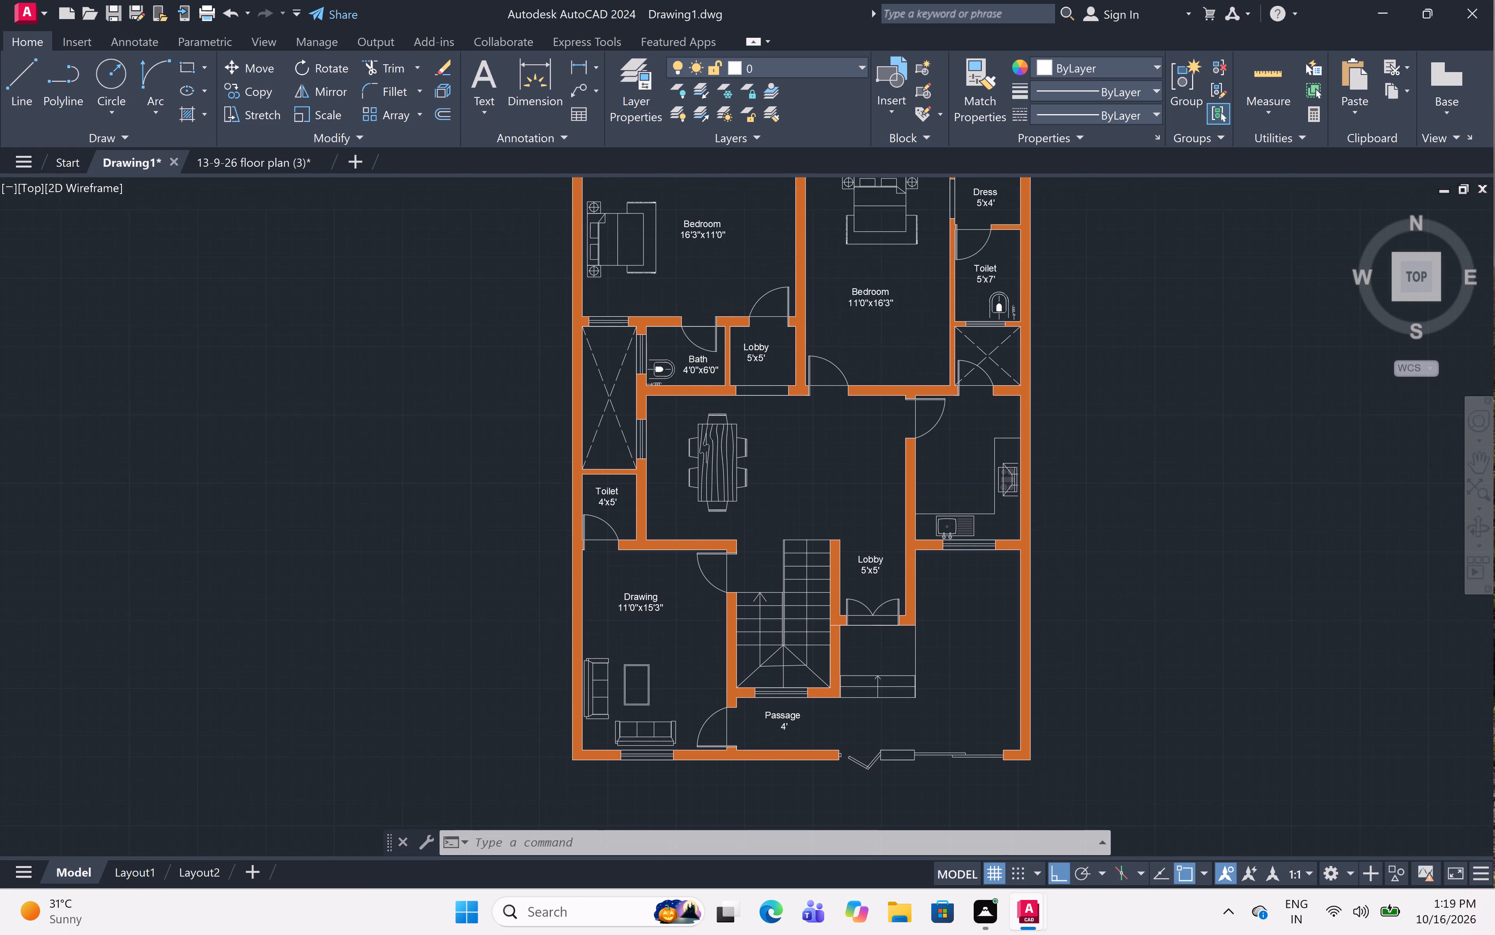
{"action": "scroll", "coordinate": [814, 478], "scroll_direction": "up", "scroll_amount": 2}
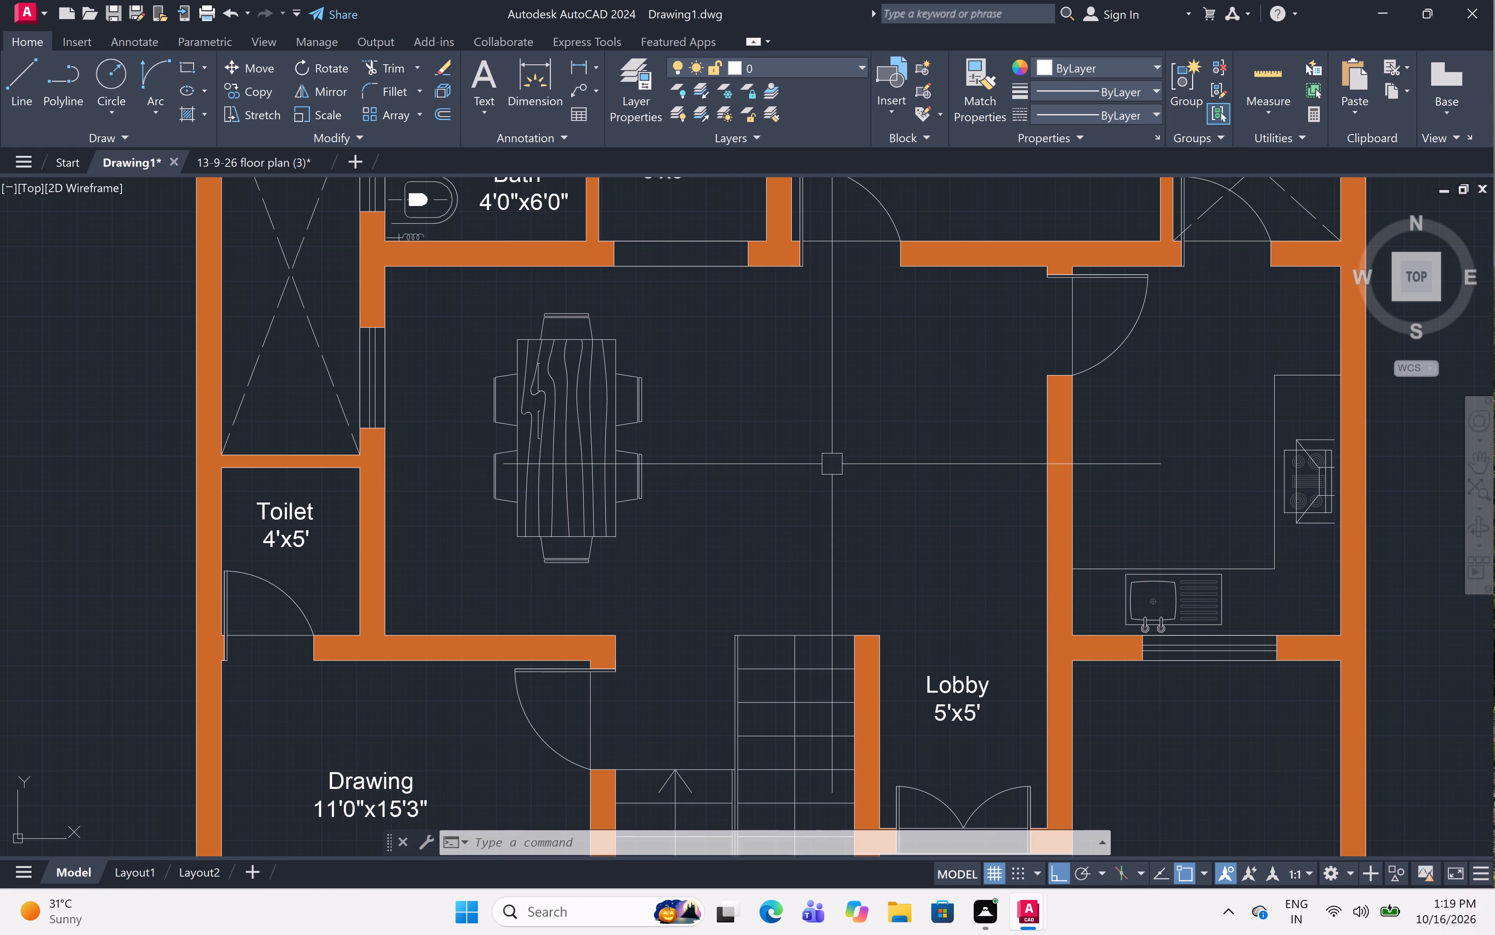
{"action": "type", "text": "mt"}
{"action": "key", "text": "space"}
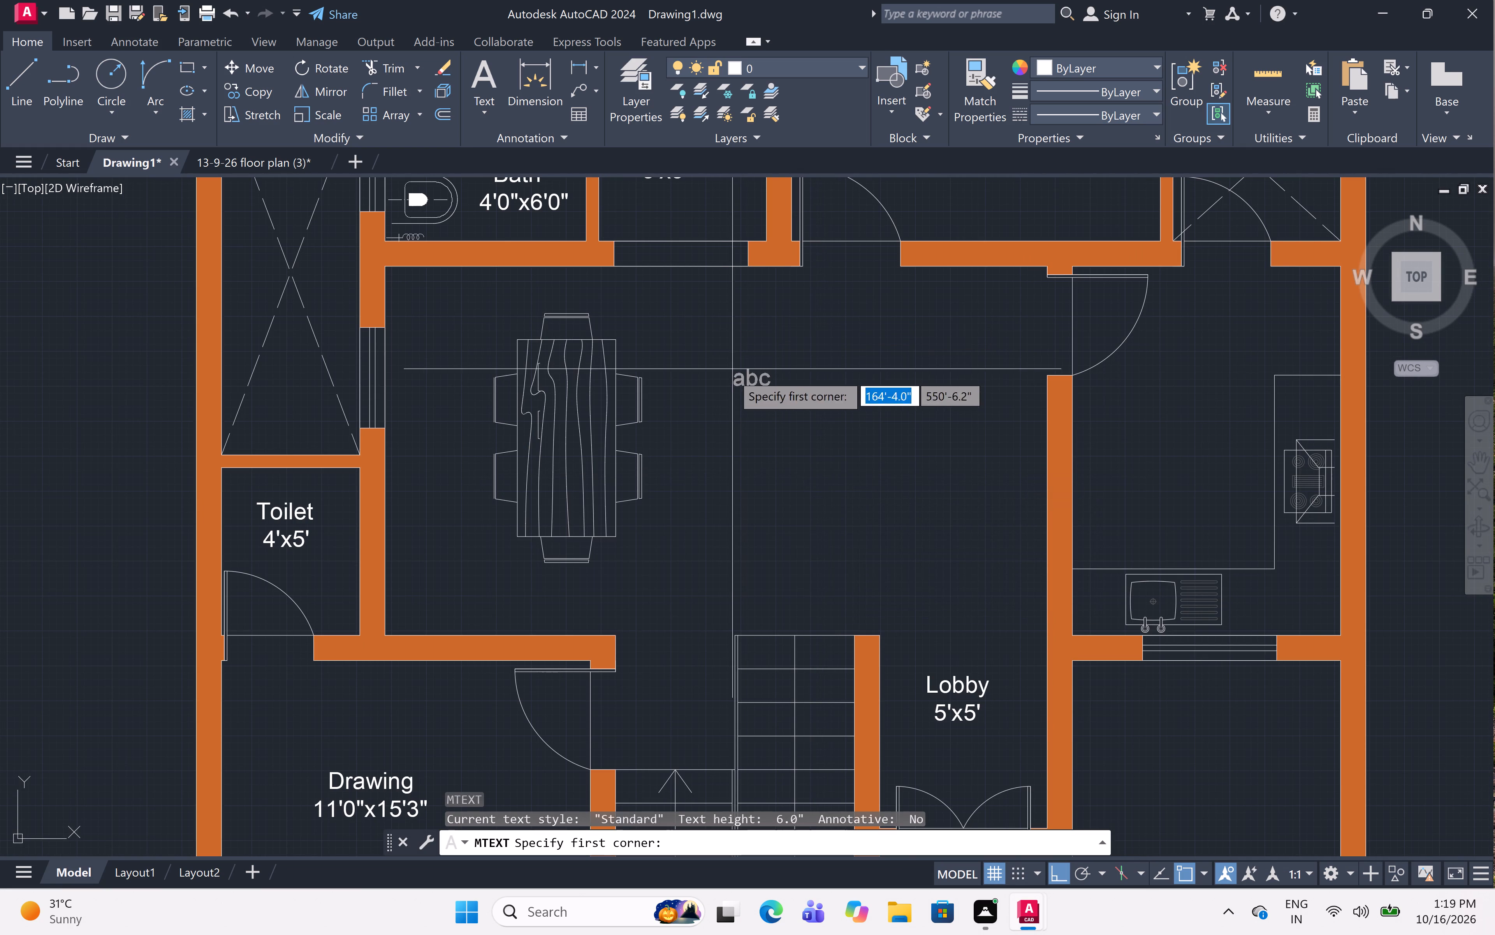
{"action": "left_click", "coordinate": [765, 416]}
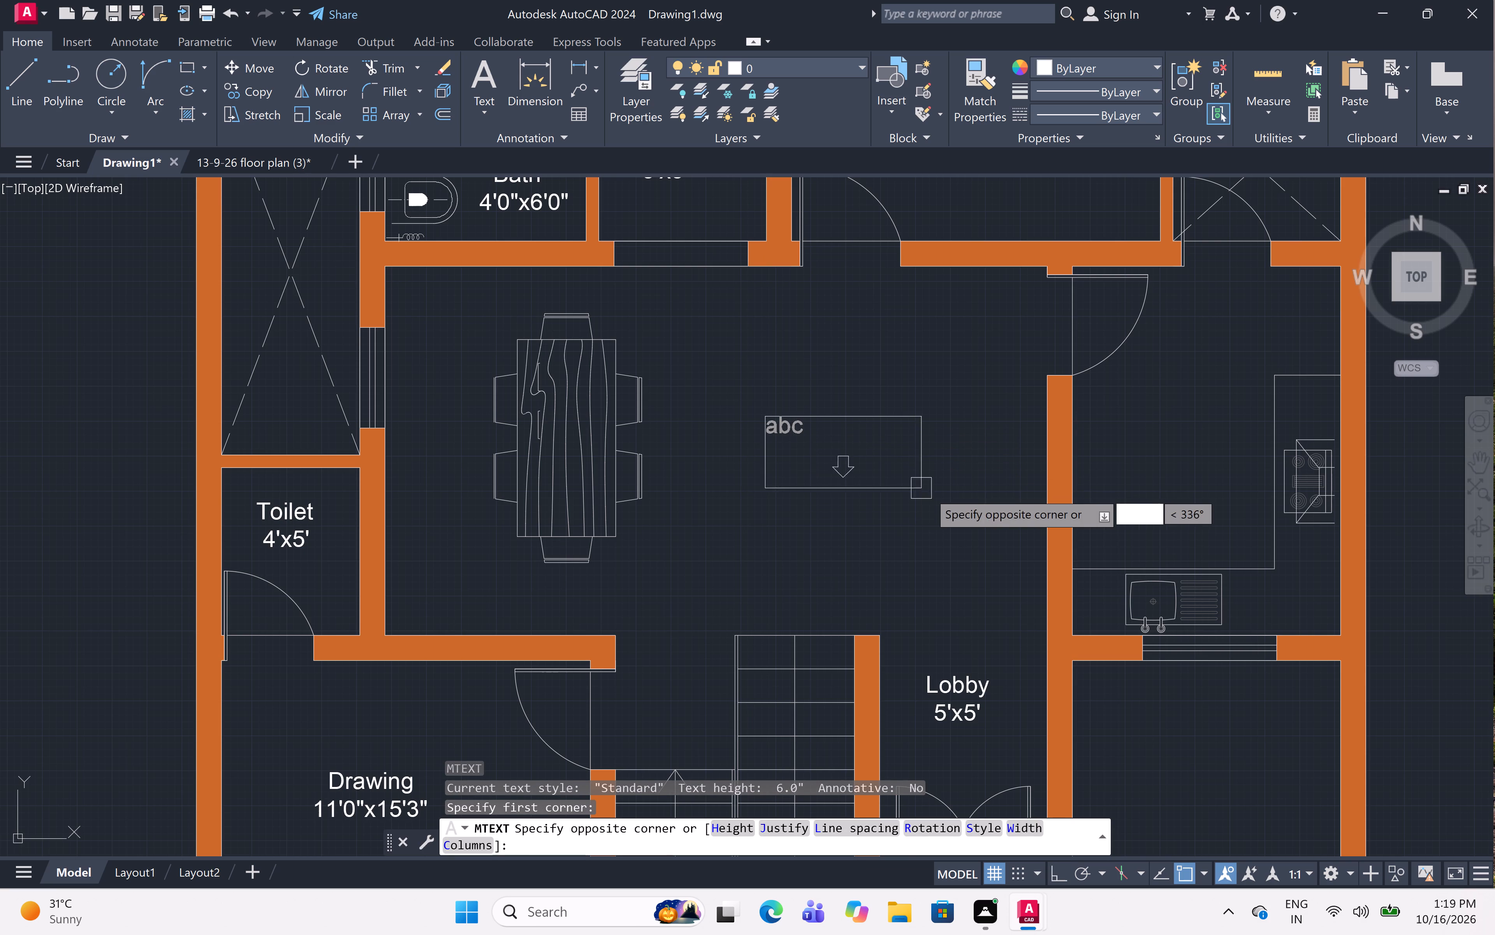
{"action": "left_click", "coordinate": [975, 497]}
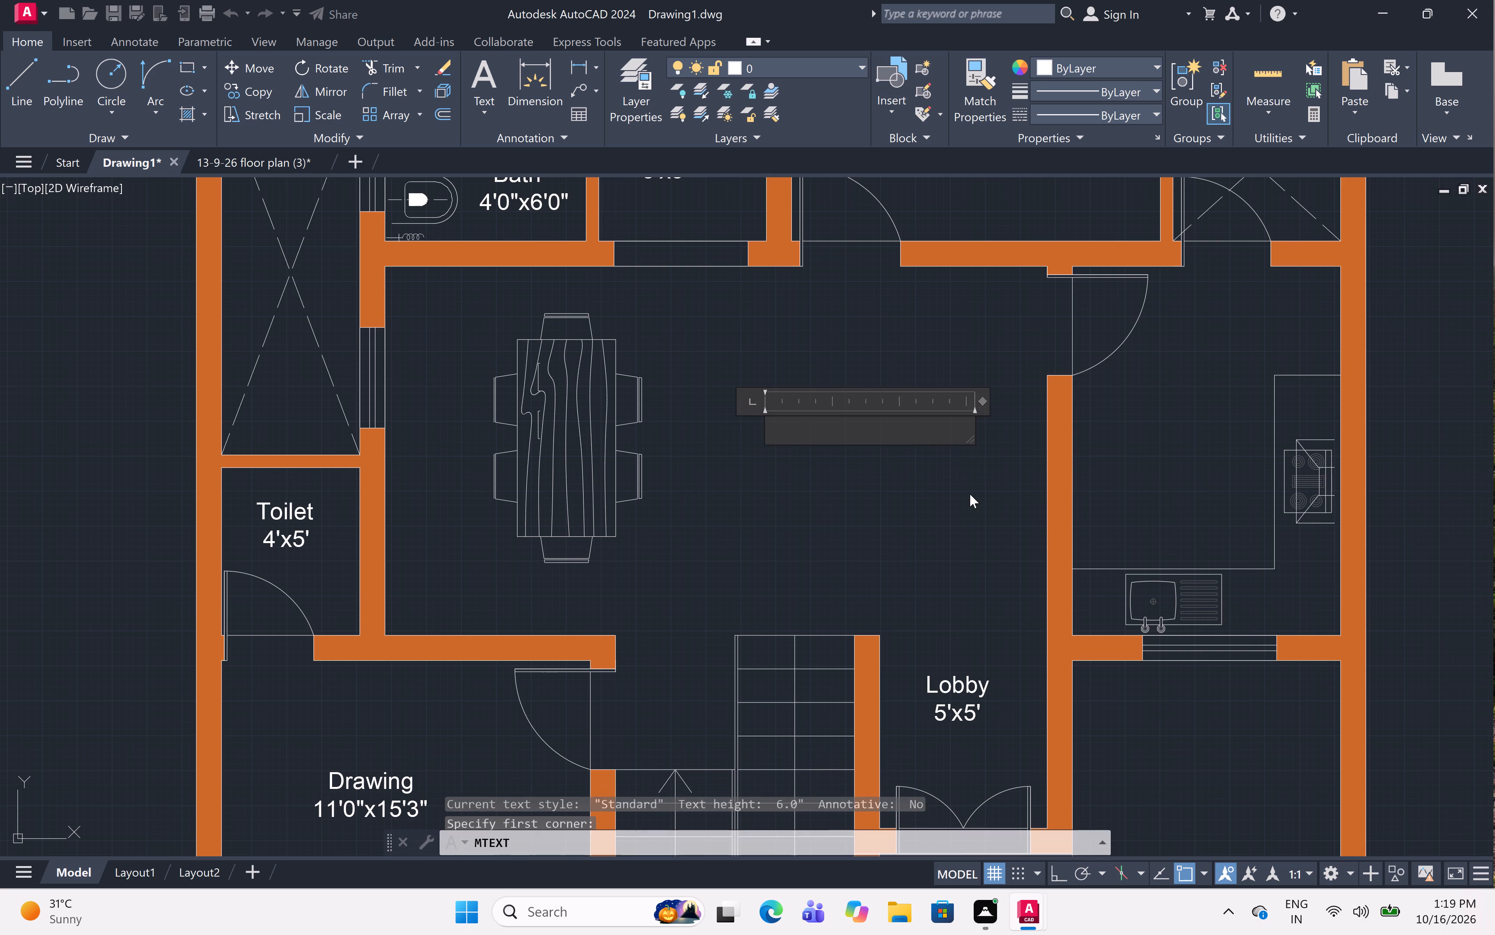
{"action": "key", "text": "space"}
{"action": "key", "text": "space"}
{"action": "key", "text": "space"}
{"action": "key", "text": "space"}
{"action": "key", "text": "space"}
{"action": "type", "text": "hall"}
{"action": "key", "text": "BackSpace"}
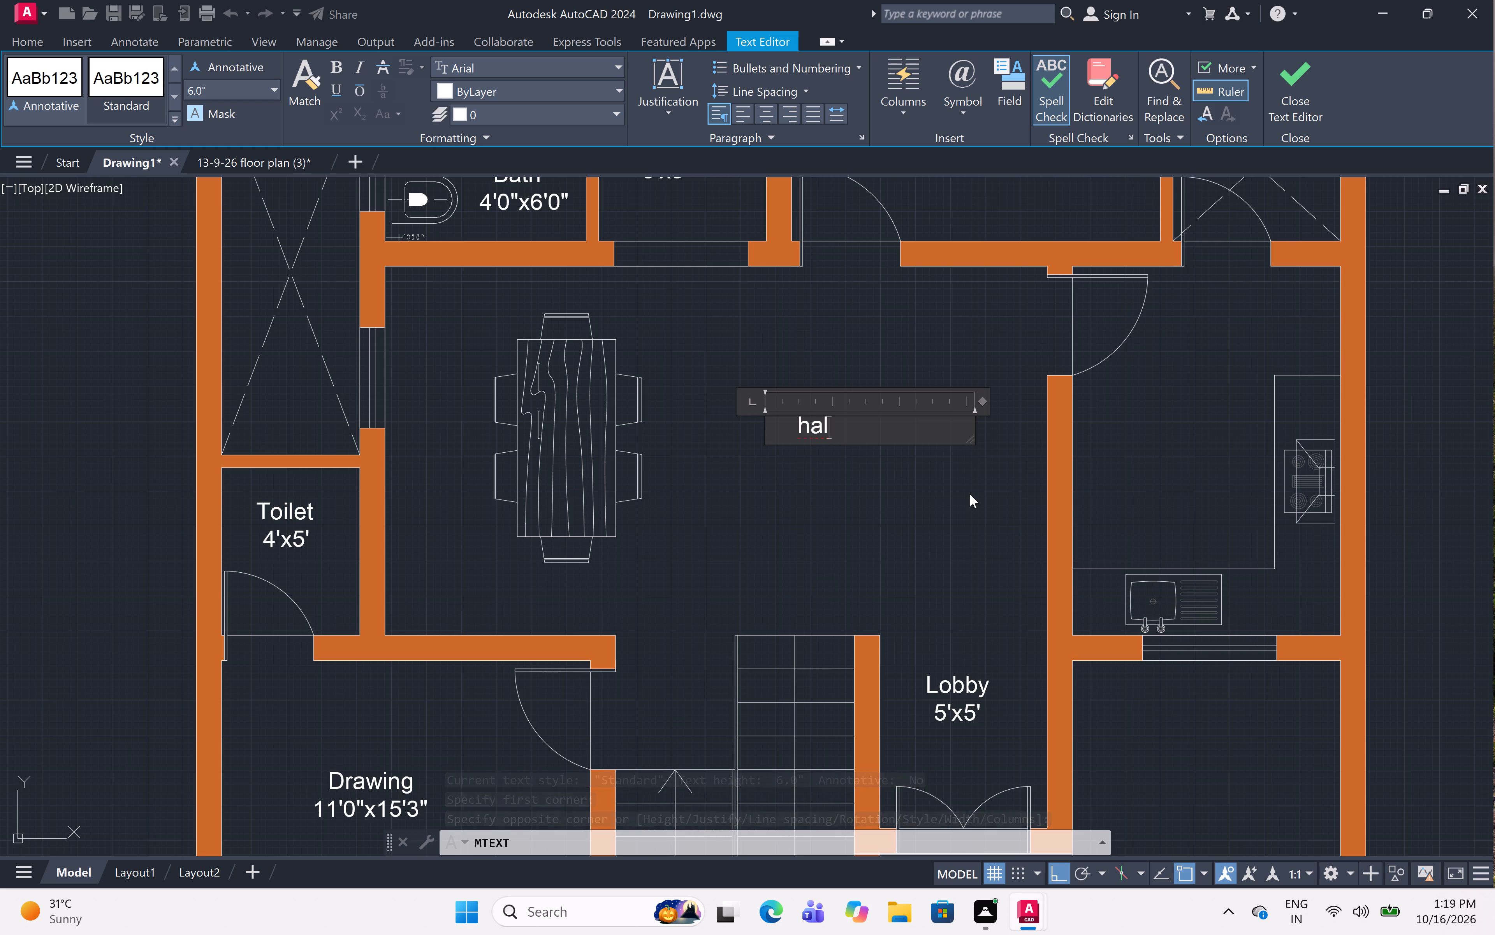
{"action": "key", "text": "BackSpace"}
{"action": "key", "text": "BackSpace"}
{"action": "key", "text": "BackSpace"}
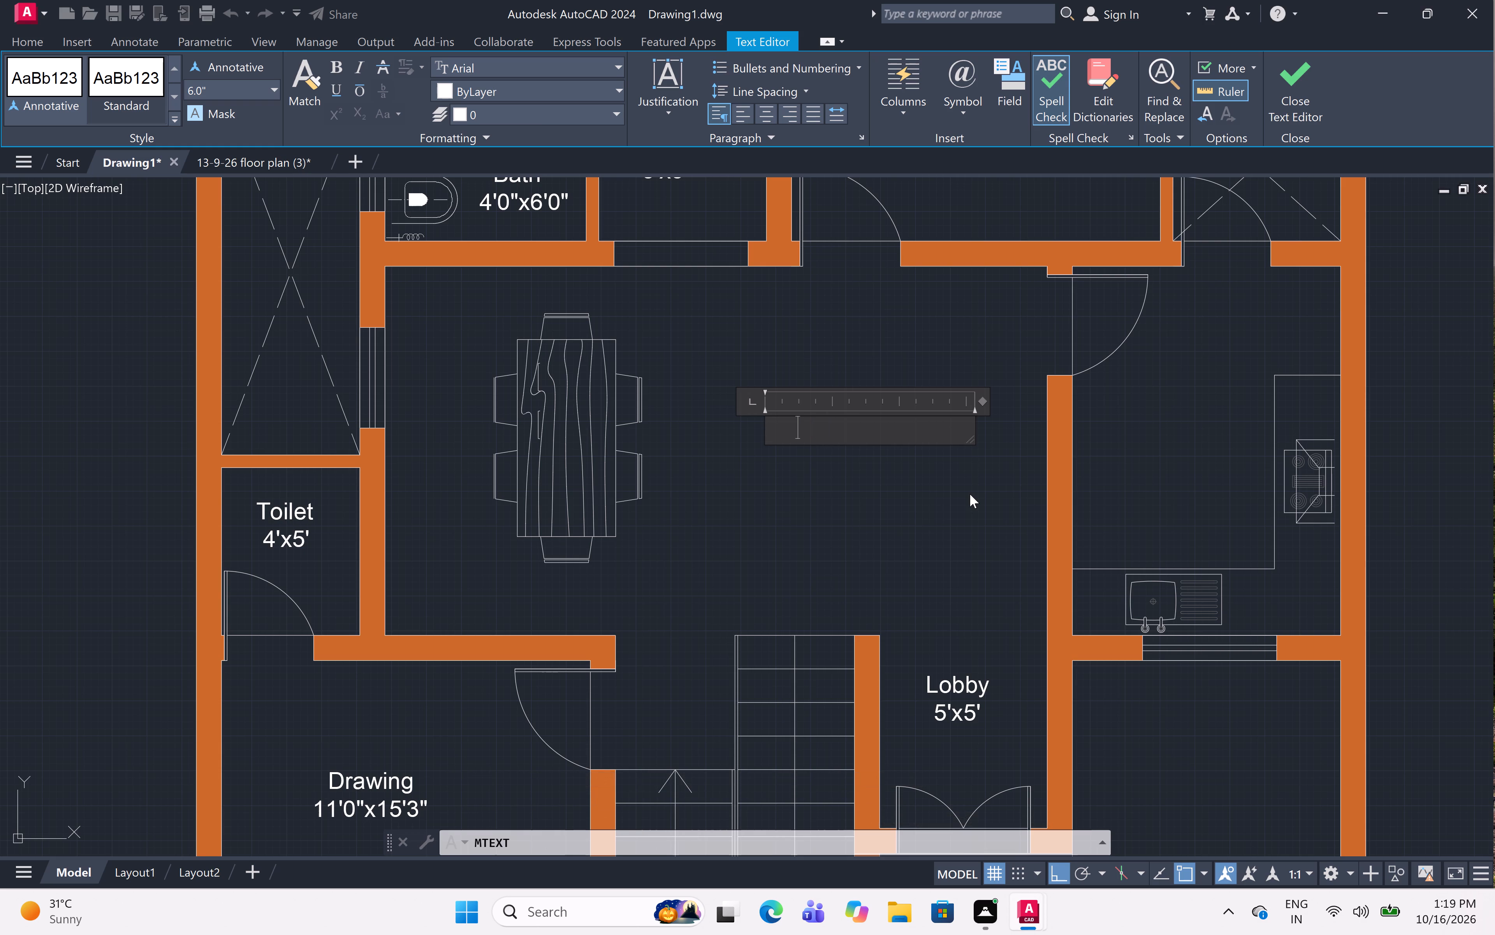
{"action": "key", "text": "h"}
{"action": "key", "text": "a"}
{"action": "type", "text": "ll"}
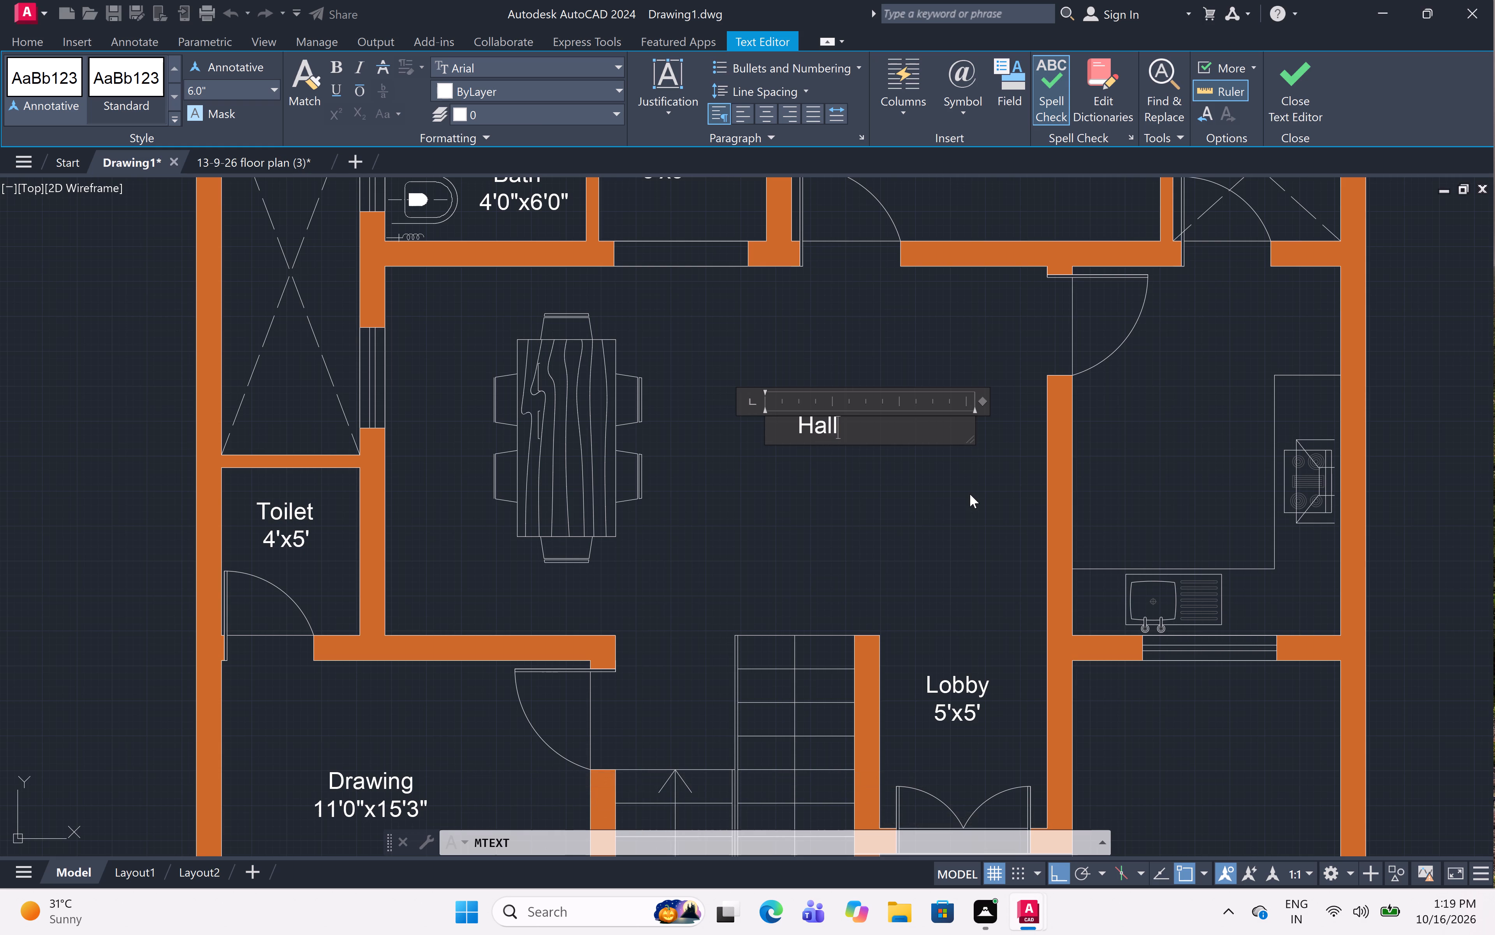
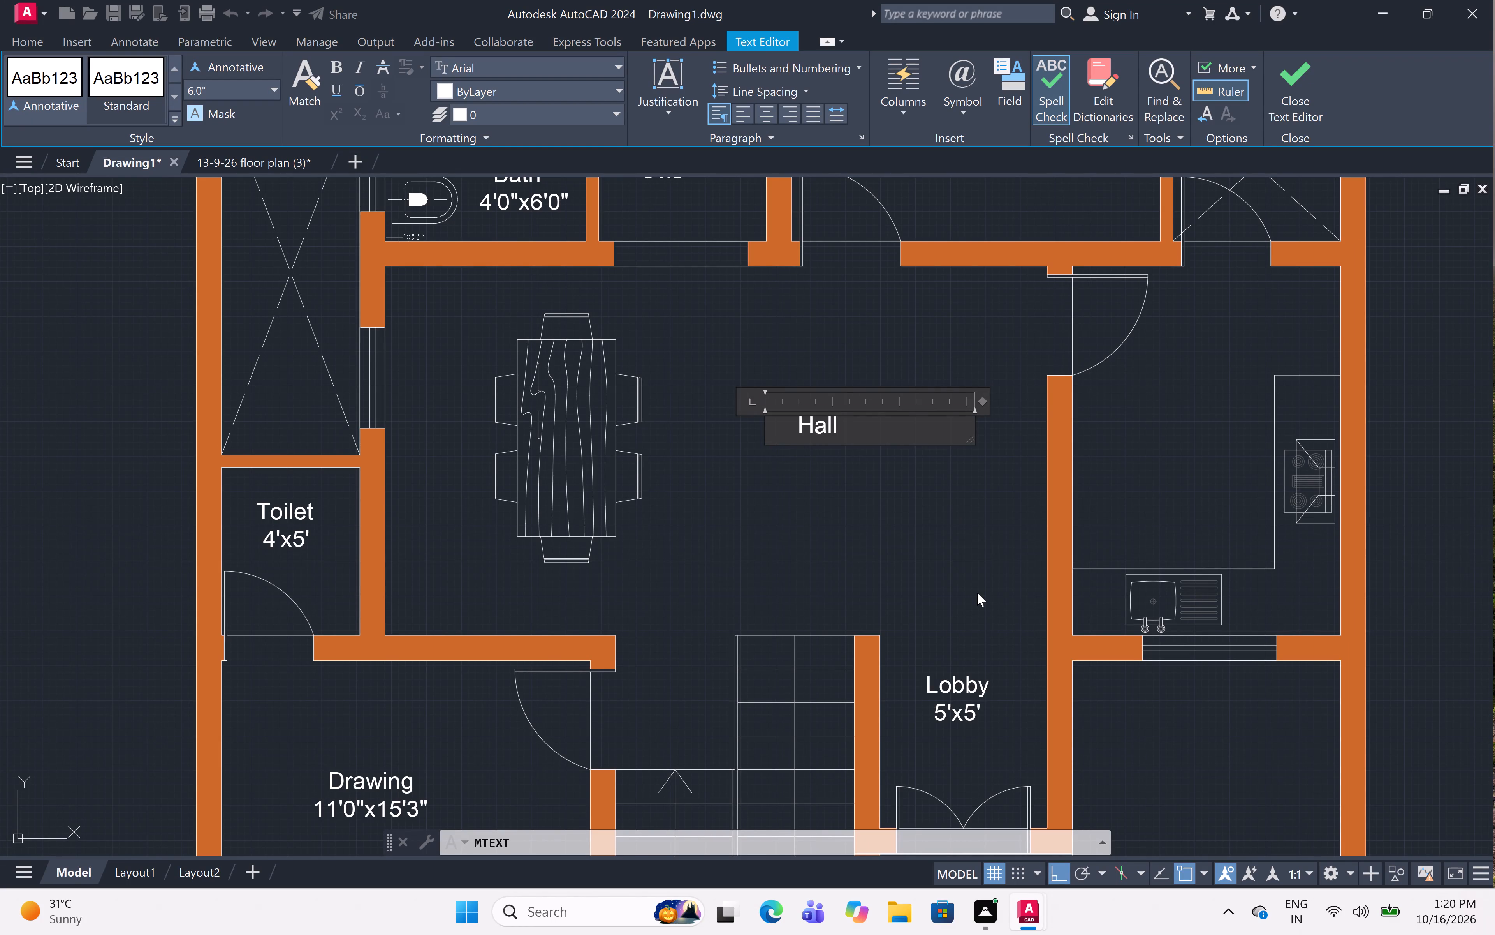
Add the second line 20'3"x11'3" to the Hall label and indent the name by one more space.
{"action": "key", "text": "Return"}
{"action": "type", "text": "20'"}
{"action": "type", "text": "3\""}
{"action": "type", "text": "x11'"}
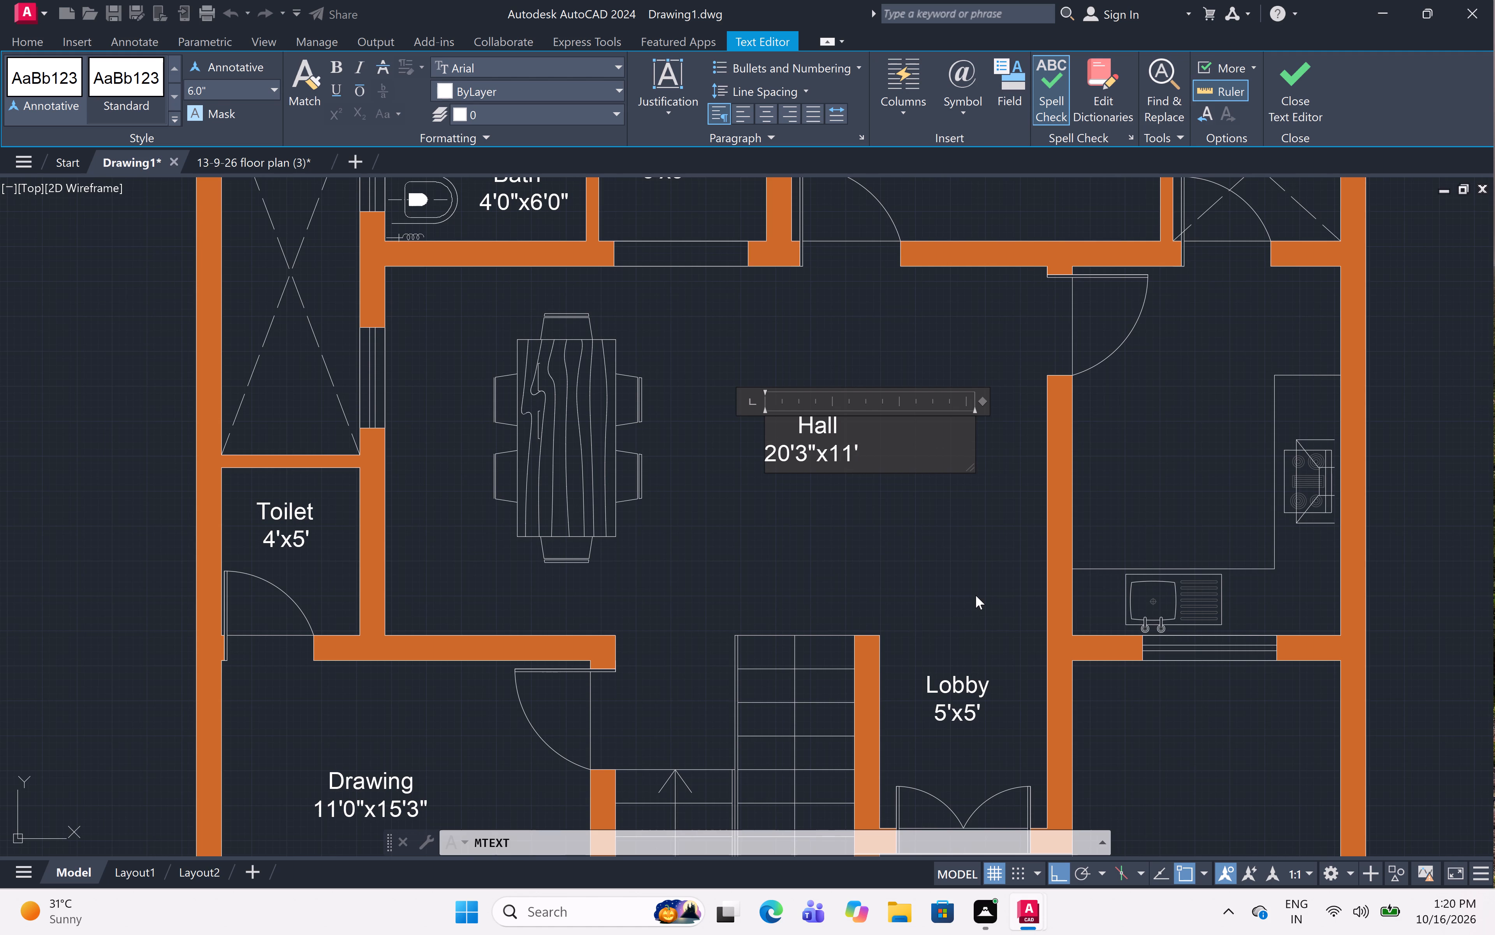
{"action": "type", "text": "3\""}
{"action": "scroll", "coordinate": [834, 410], "scroll_direction": "up", "scroll_amount": 2}
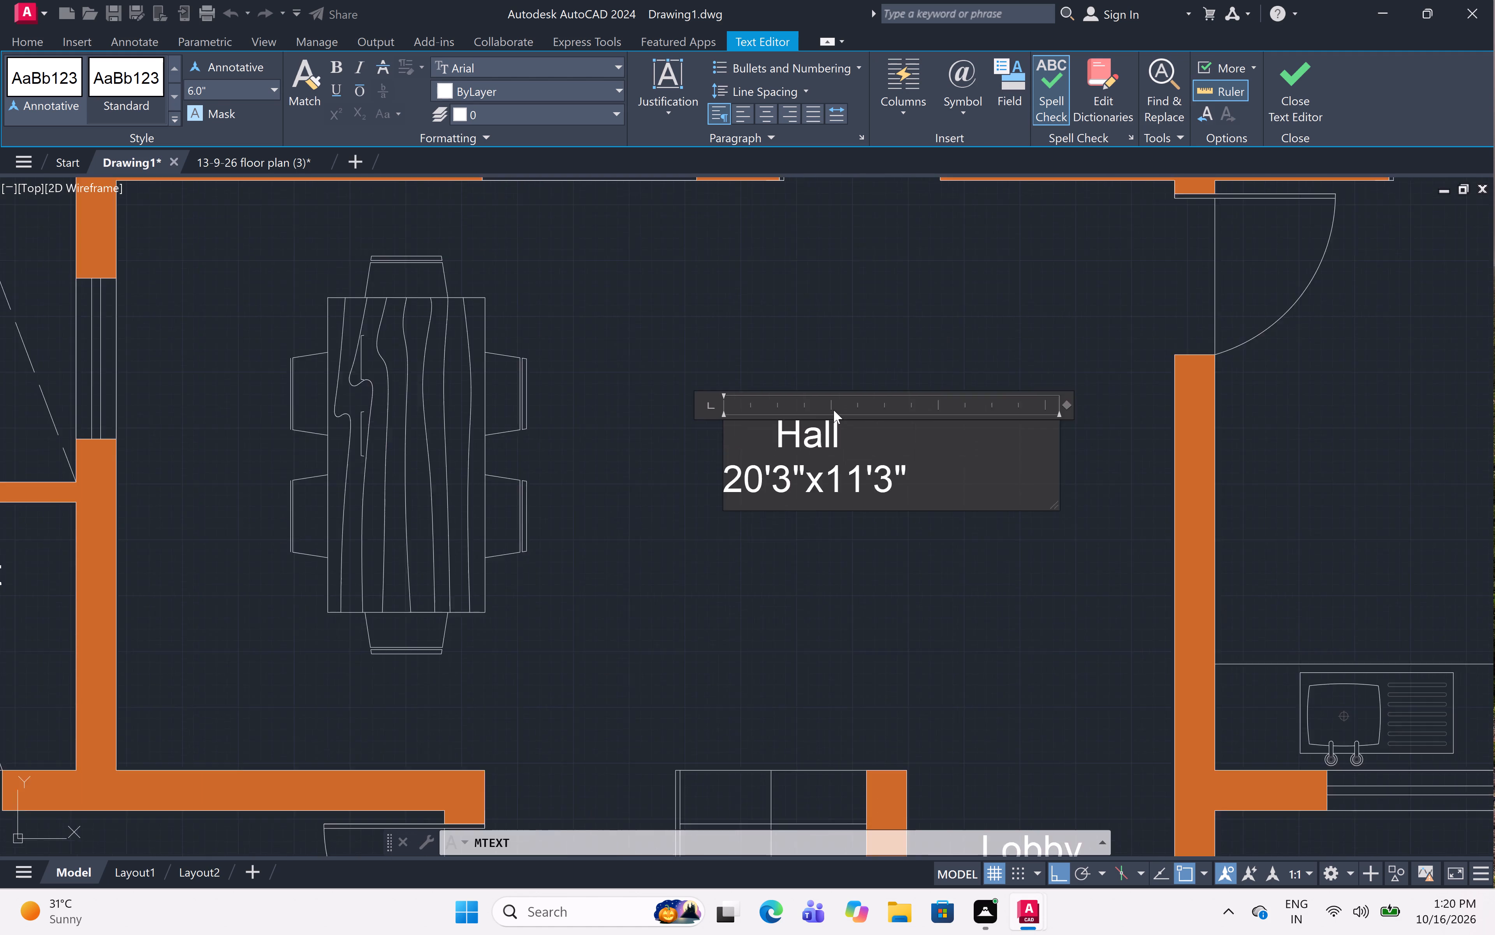
{"action": "scroll", "coordinate": [834, 410], "scroll_direction": "up", "scroll_amount": 1}
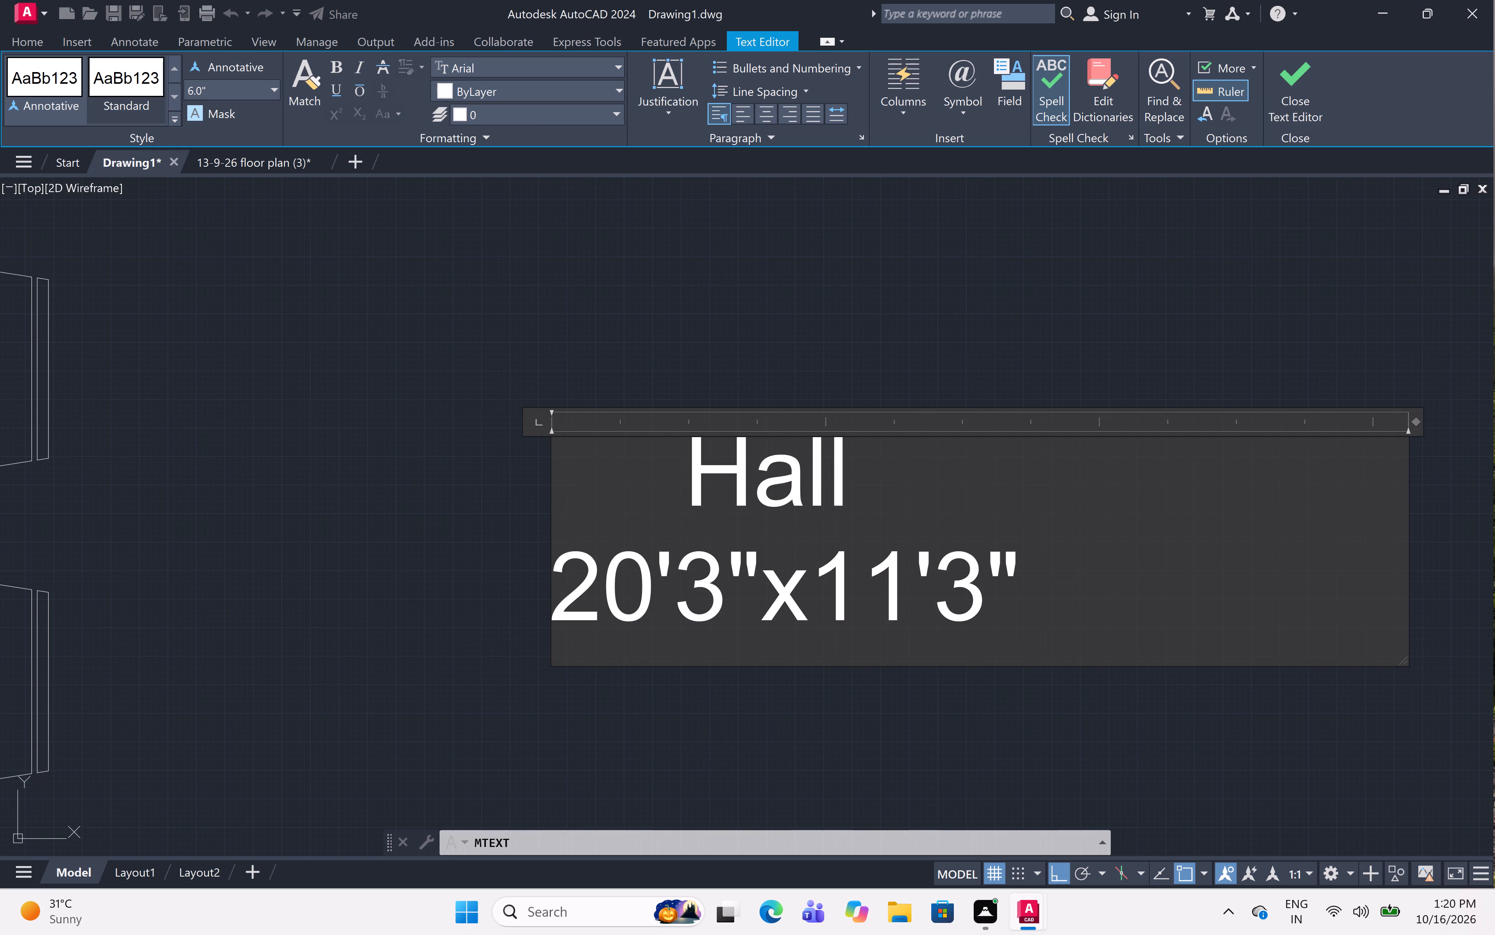
{"action": "left_click", "coordinate": [673, 486]}
{"action": "key", "text": "space"}
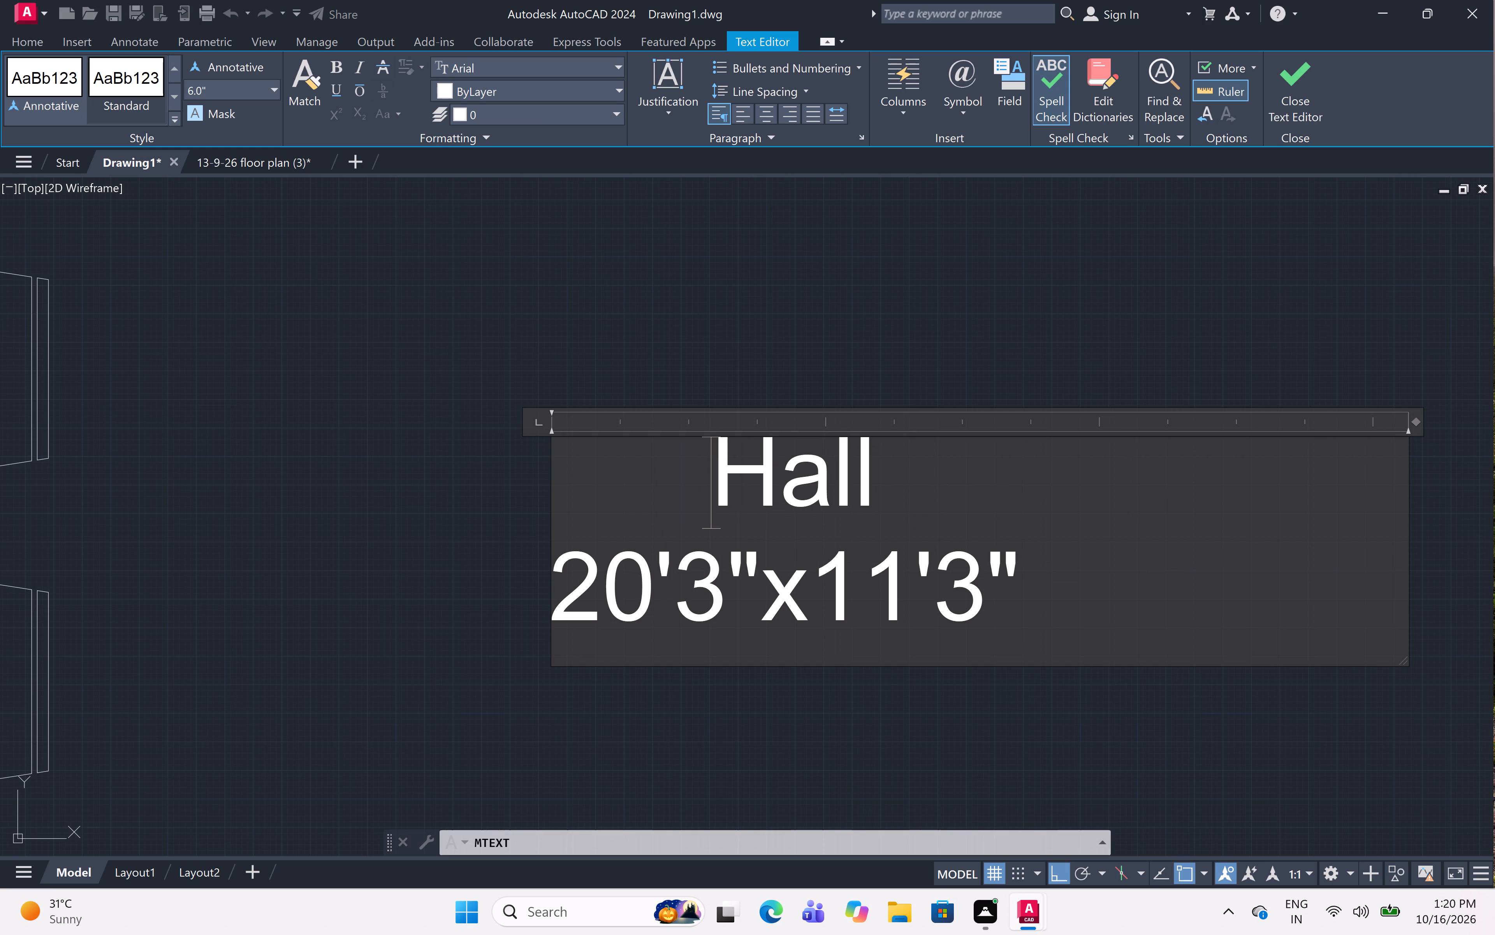
{"action": "left_click", "coordinate": [959, 694]}
Add multiline text in the kitchen's open floor area reading "Kitchen" above 8'0"x11'0", with the name indented one space.
{"action": "scroll", "coordinate": [948, 461], "scroll_direction": "down", "scroll_amount": 6}
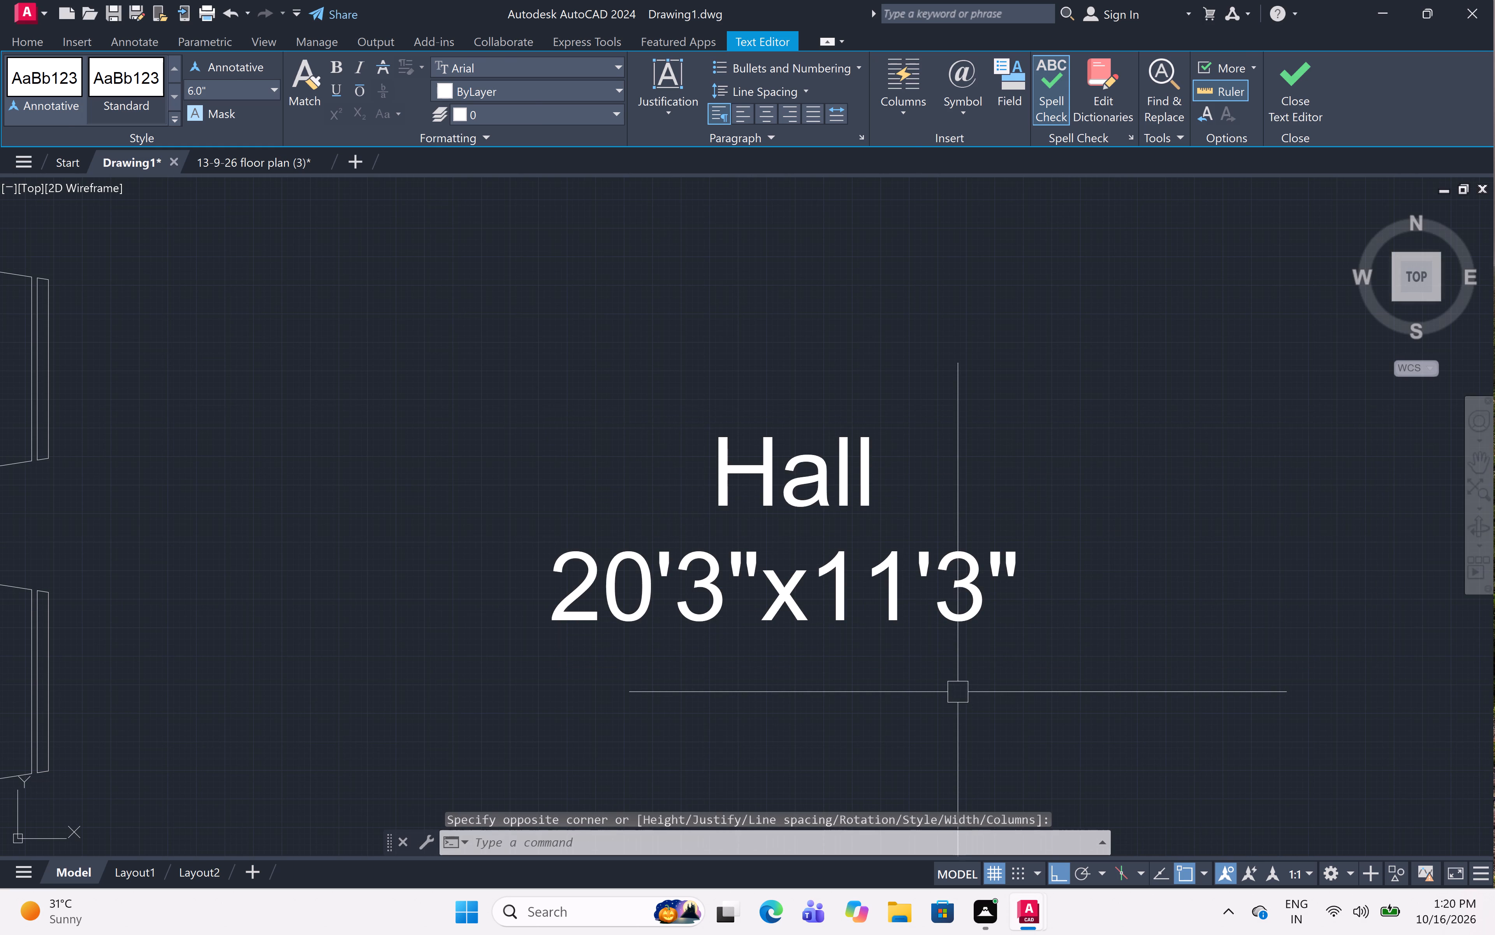
{"action": "scroll", "coordinate": [944, 475], "scroll_direction": "down", "scroll_amount": 6}
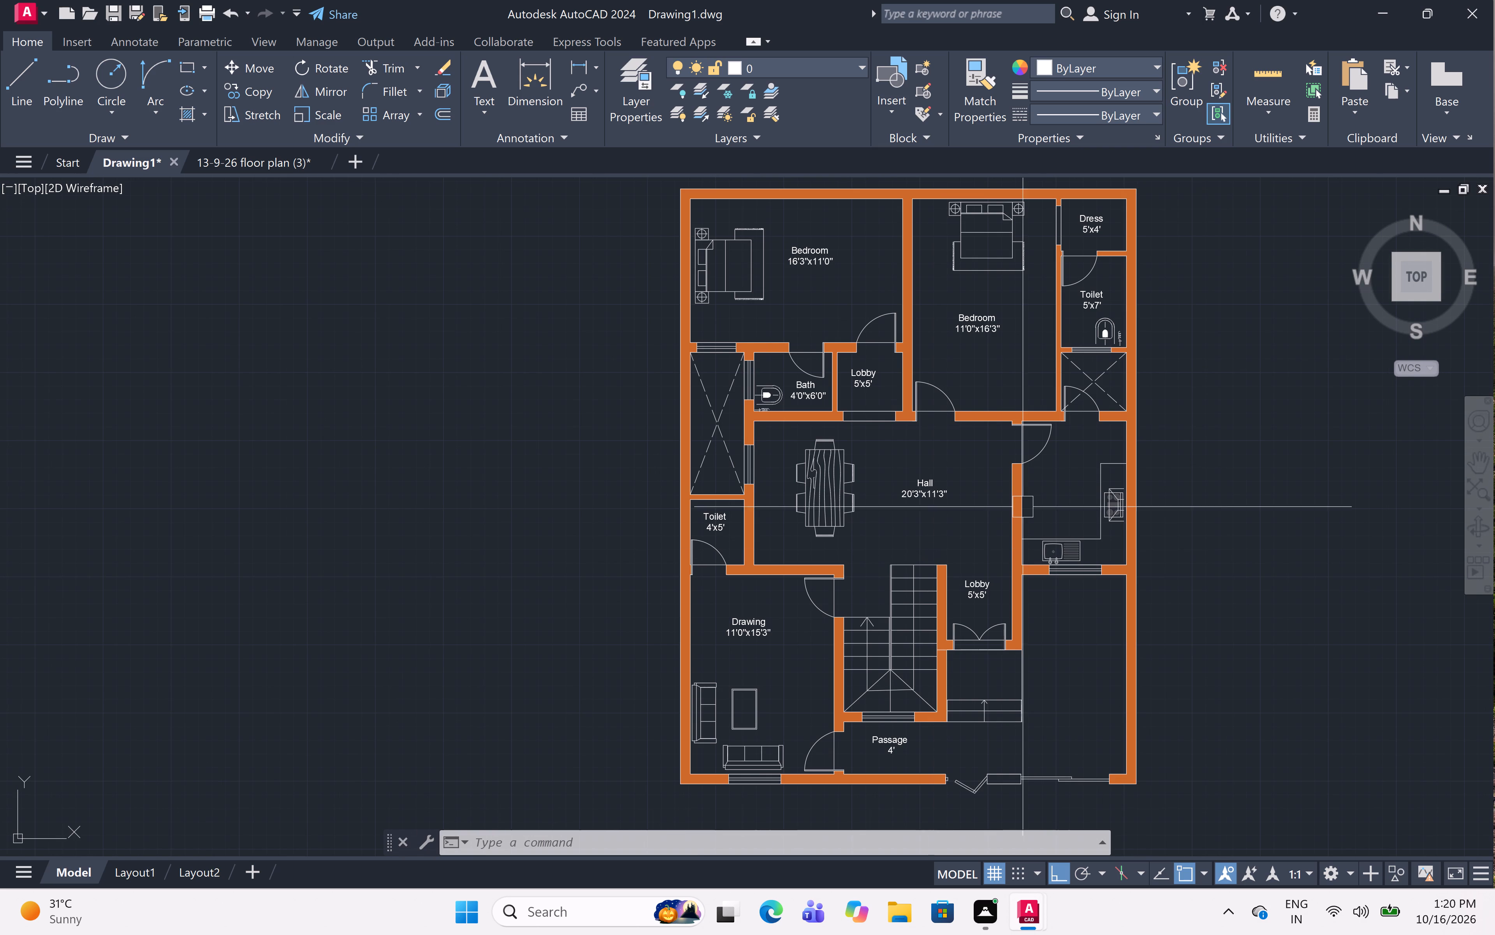
{"action": "scroll", "coordinate": [1083, 489], "scroll_direction": "up", "scroll_amount": 3}
{"action": "key", "text": "m"}
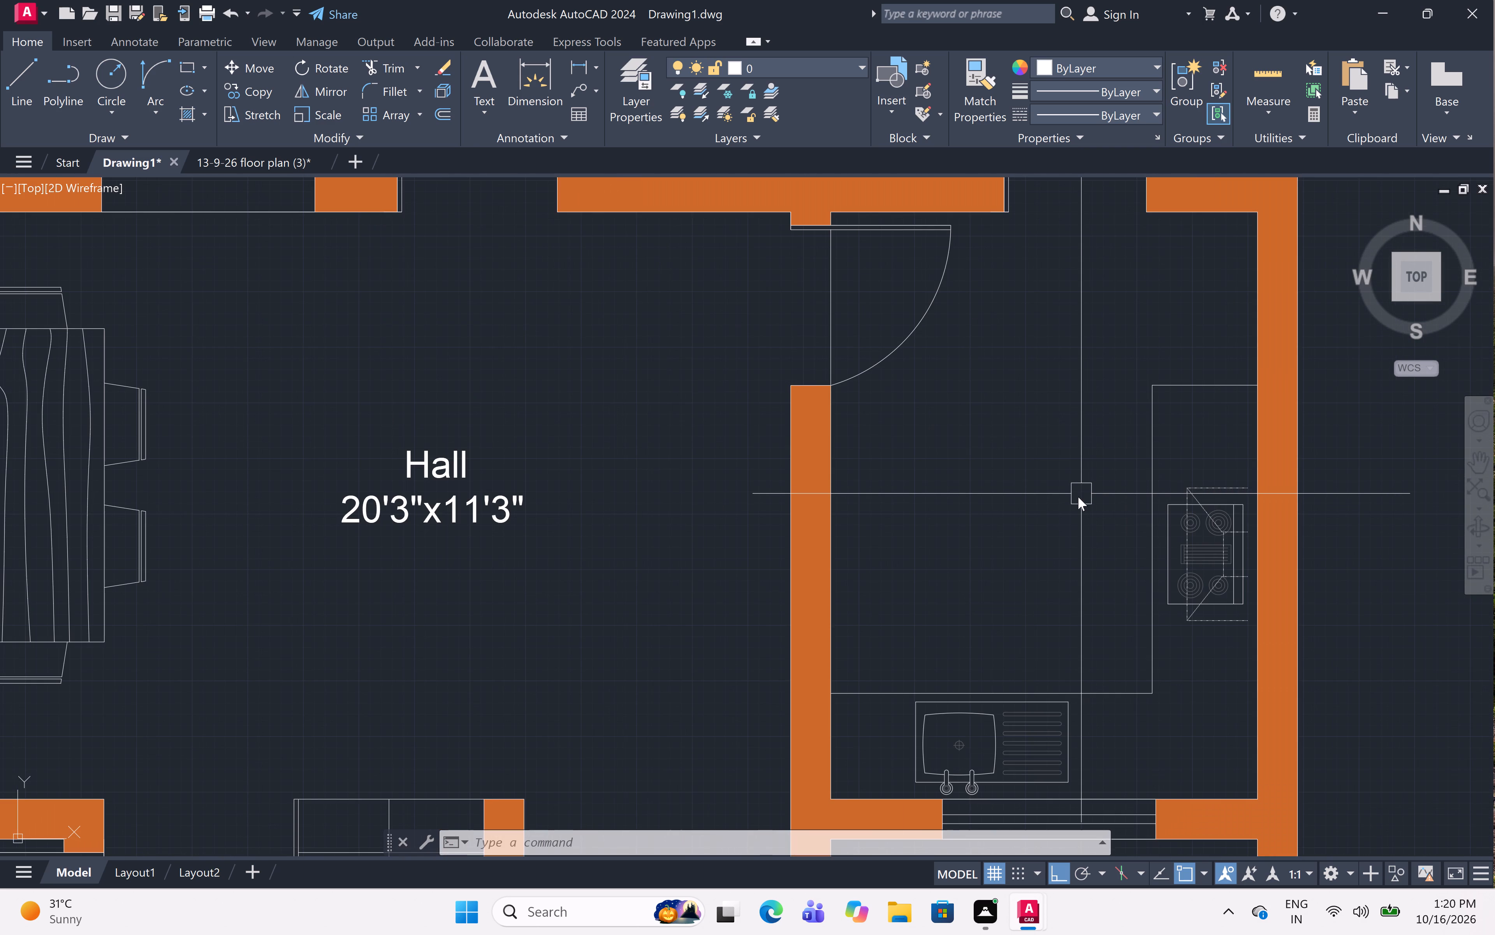
{"action": "key", "text": "t"}
{"action": "key", "text": "space"}
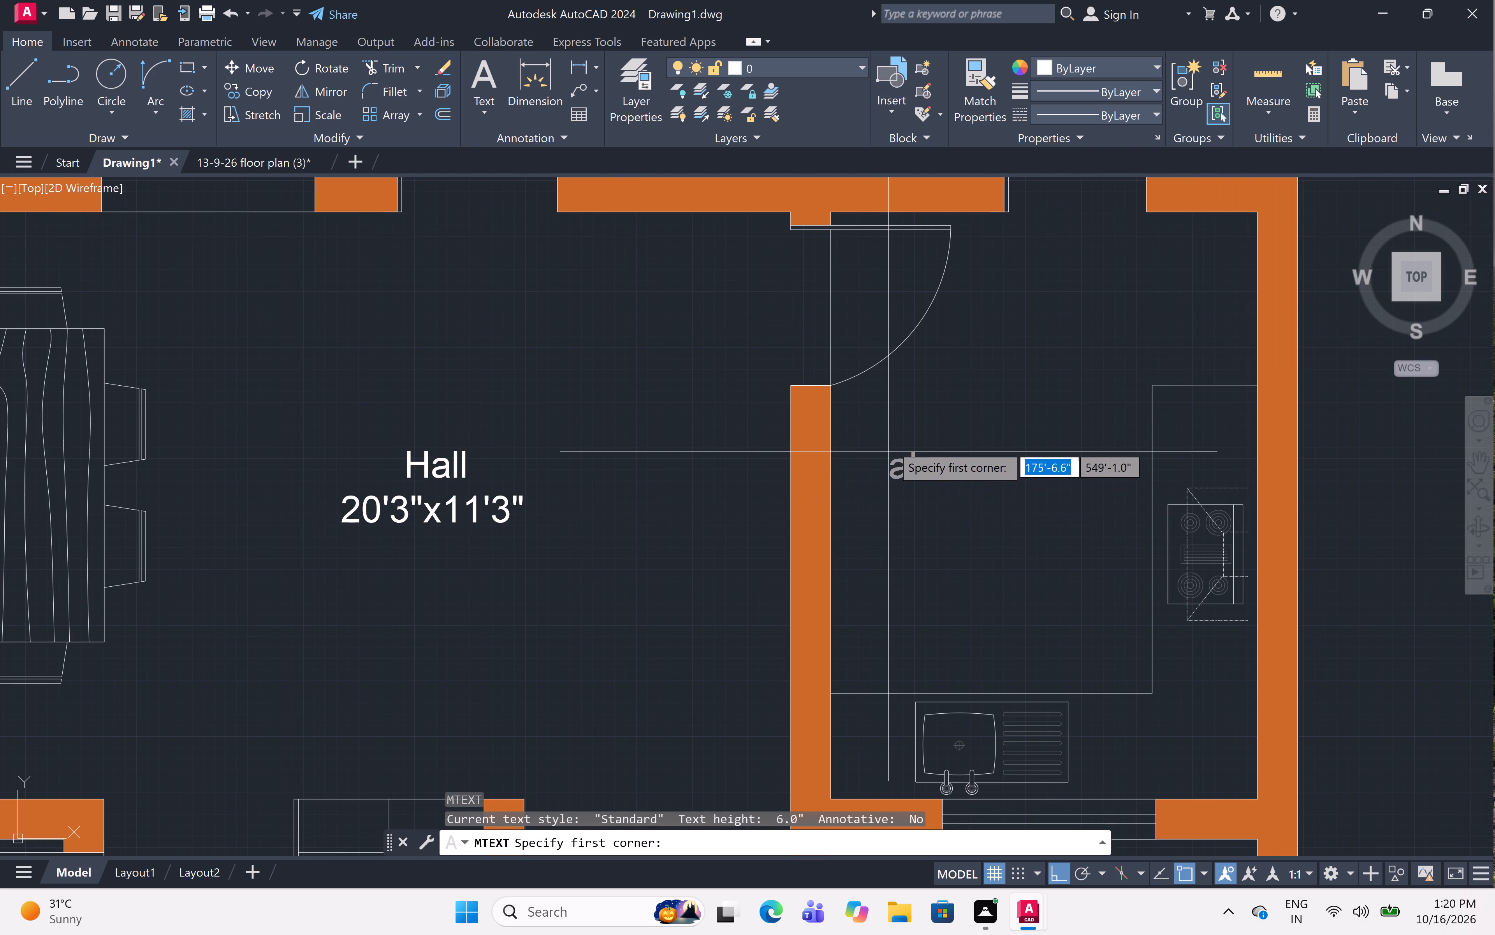
{"action": "left_click", "coordinate": [891, 443]}
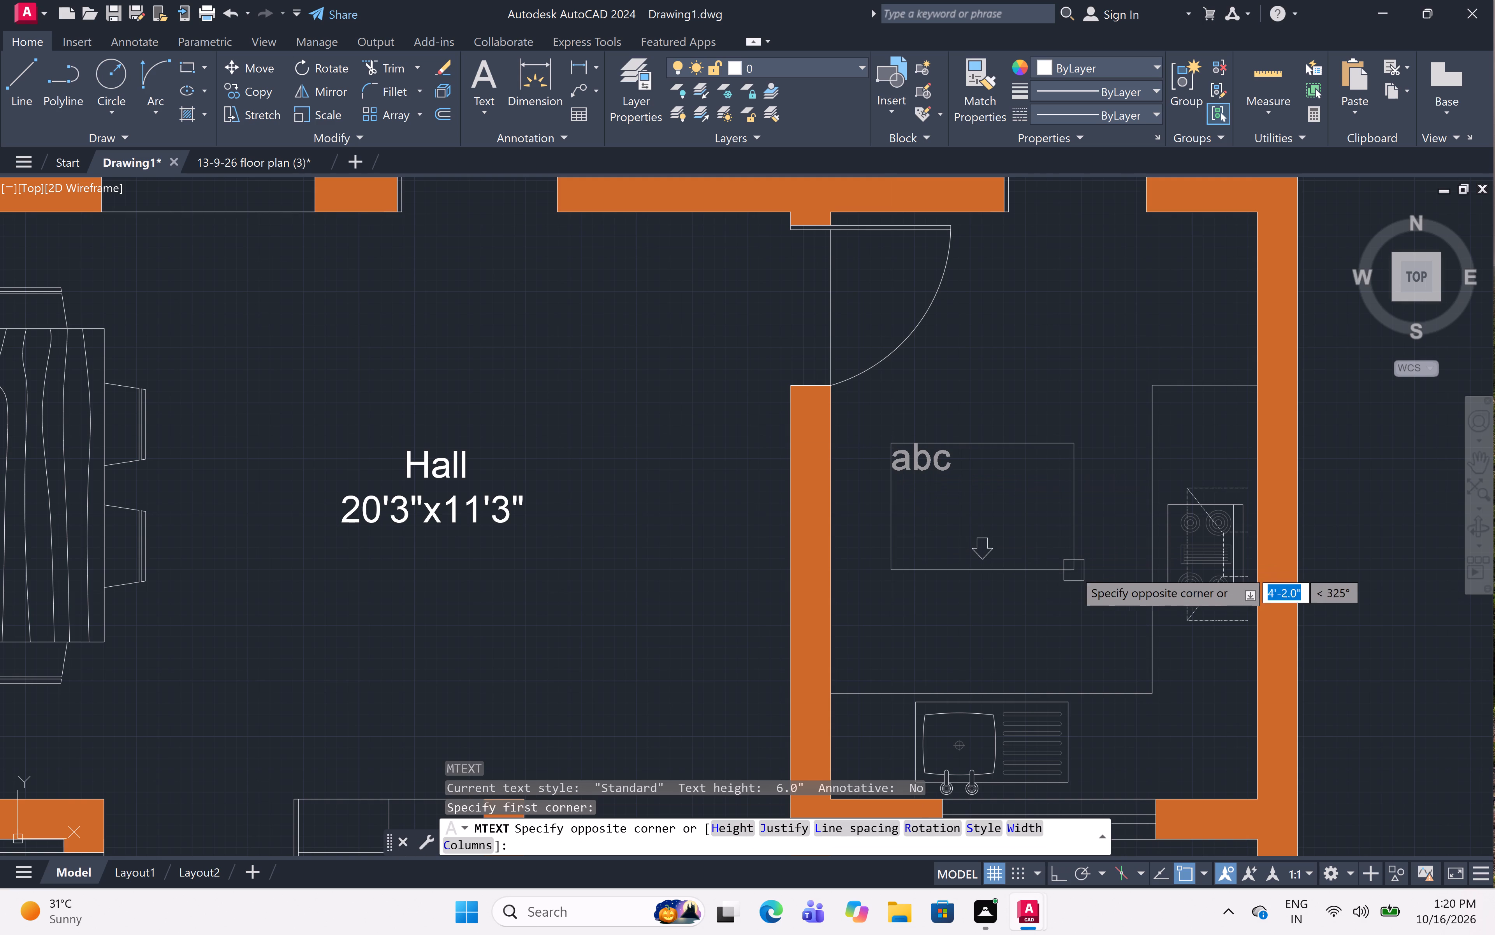
{"action": "left_click", "coordinate": [1093, 560]}
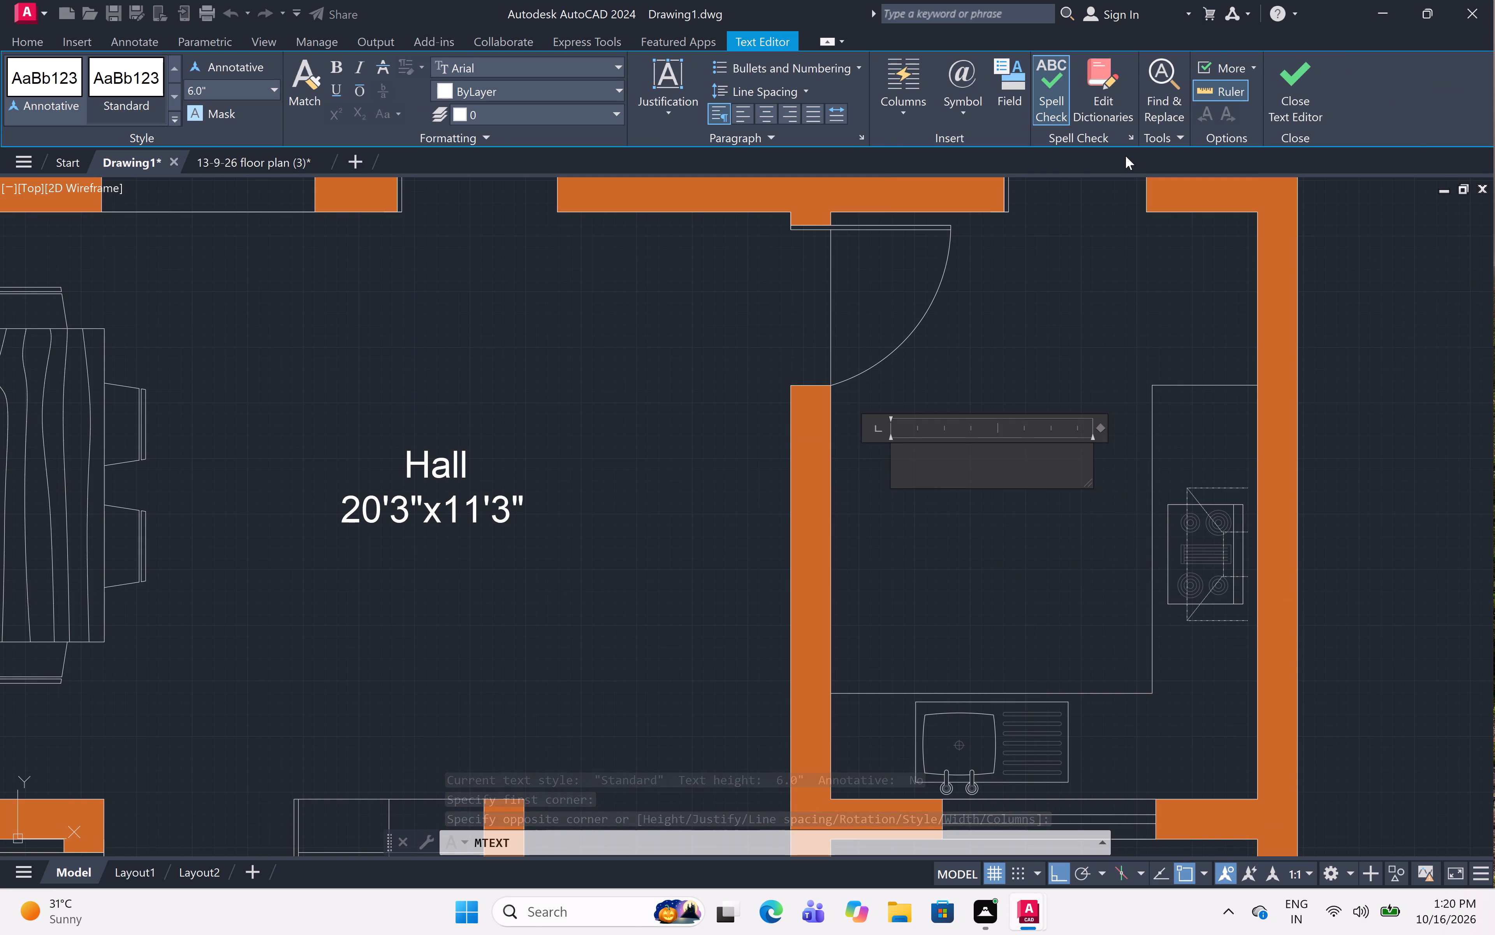
{"action": "type", "text": "itchen"}
{"action": "key", "text": "Return"}
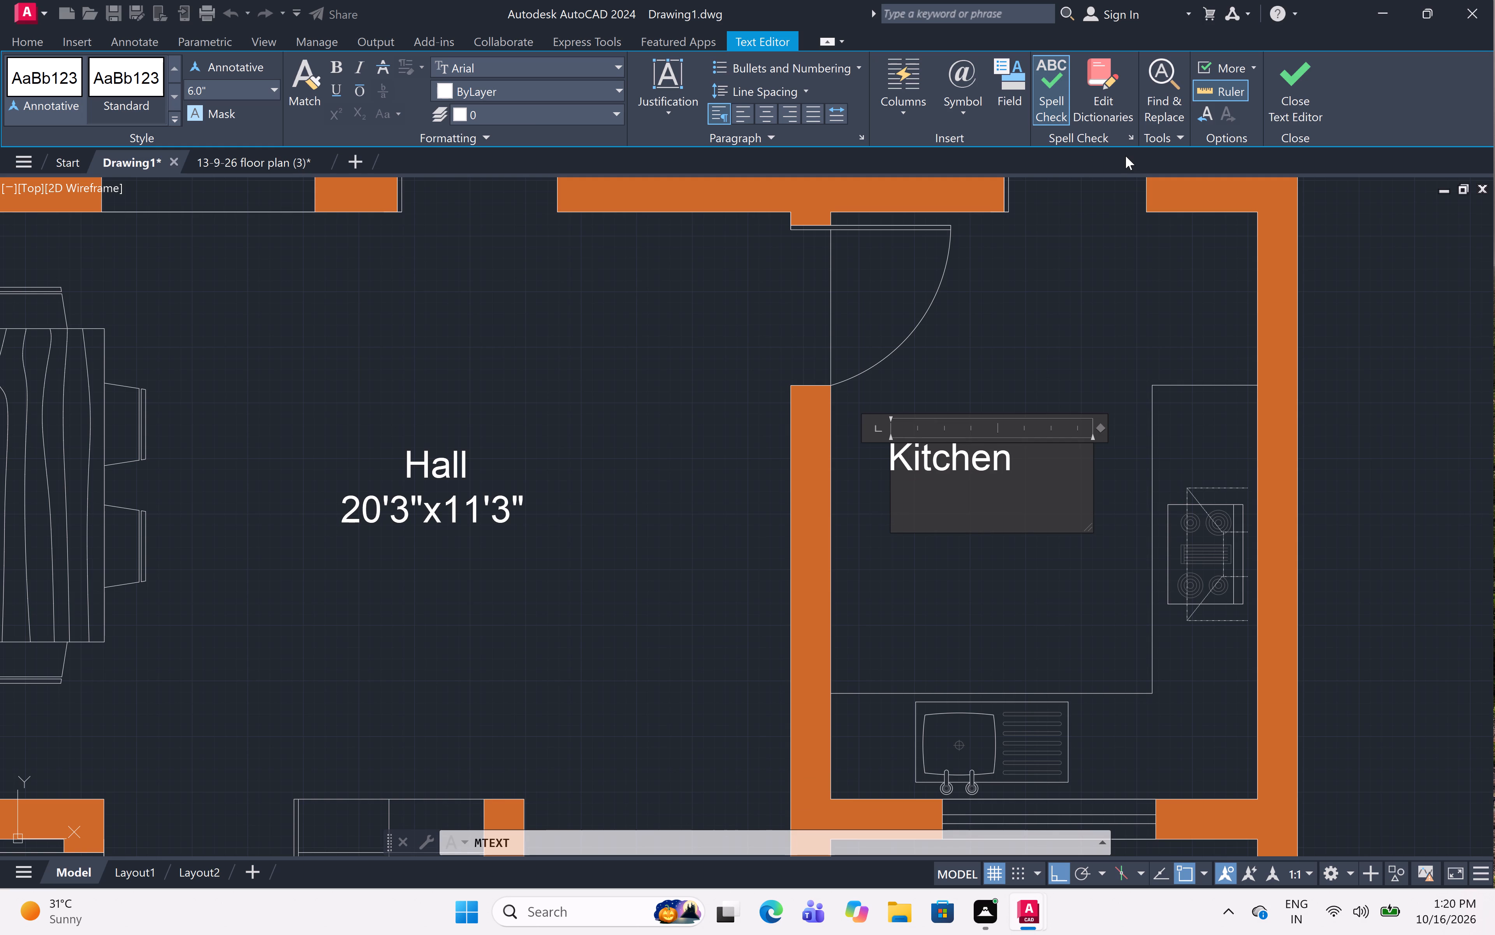
{"action": "type", "text": "8'0\""}
{"action": "type", "text": "x11'"}
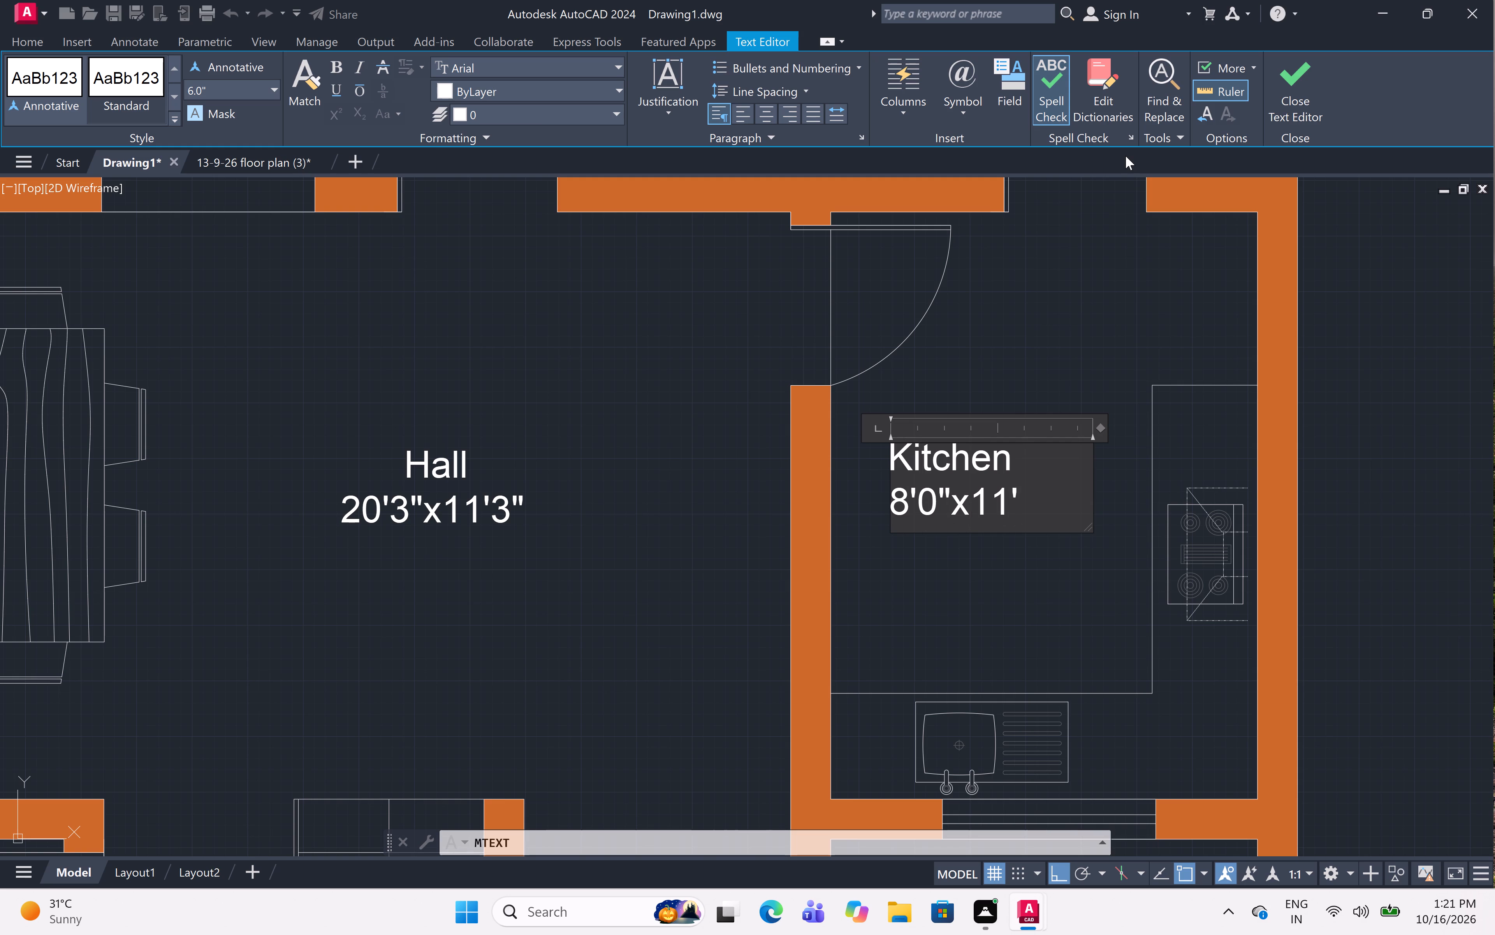
{"action": "type", "text": "0\""}
{"action": "left_click", "coordinate": [902, 457]}
{"action": "left_click", "coordinate": [893, 462]}
{"action": "key", "text": "space"}
{"action": "left_click", "coordinate": [1073, 350]}
Insert the recently used car block in the empty space outside the house, beside the wall on the toilet side.
{"action": "scroll", "coordinate": [1073, 350], "scroll_direction": "down", "scroll_amount": 4}
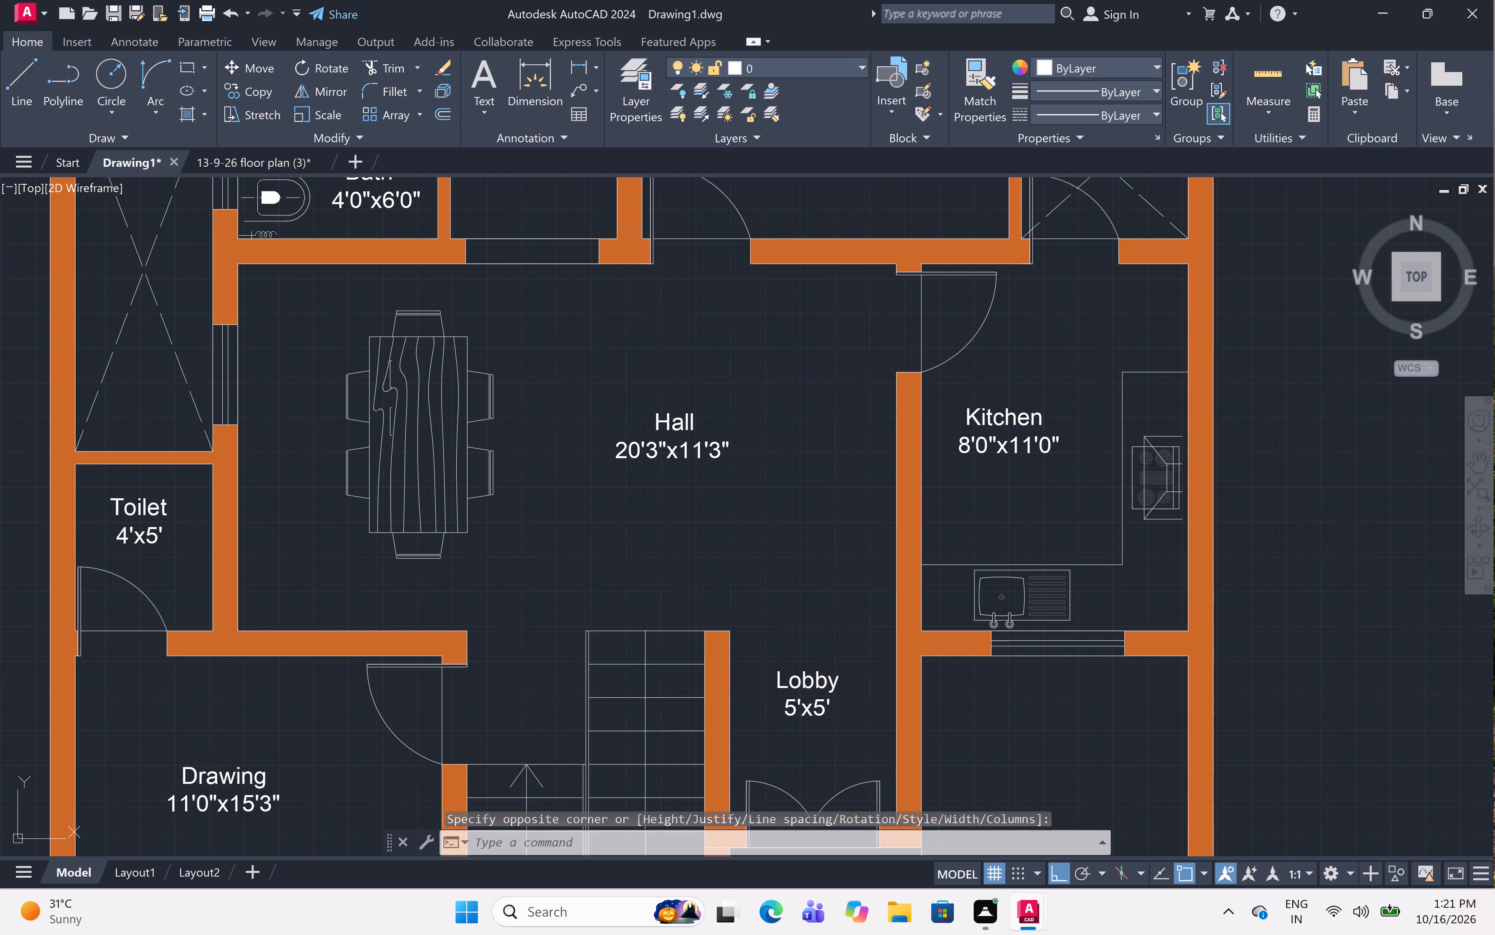
{"action": "scroll", "coordinate": [1073, 350], "scroll_direction": "down", "scroll_amount": 3}
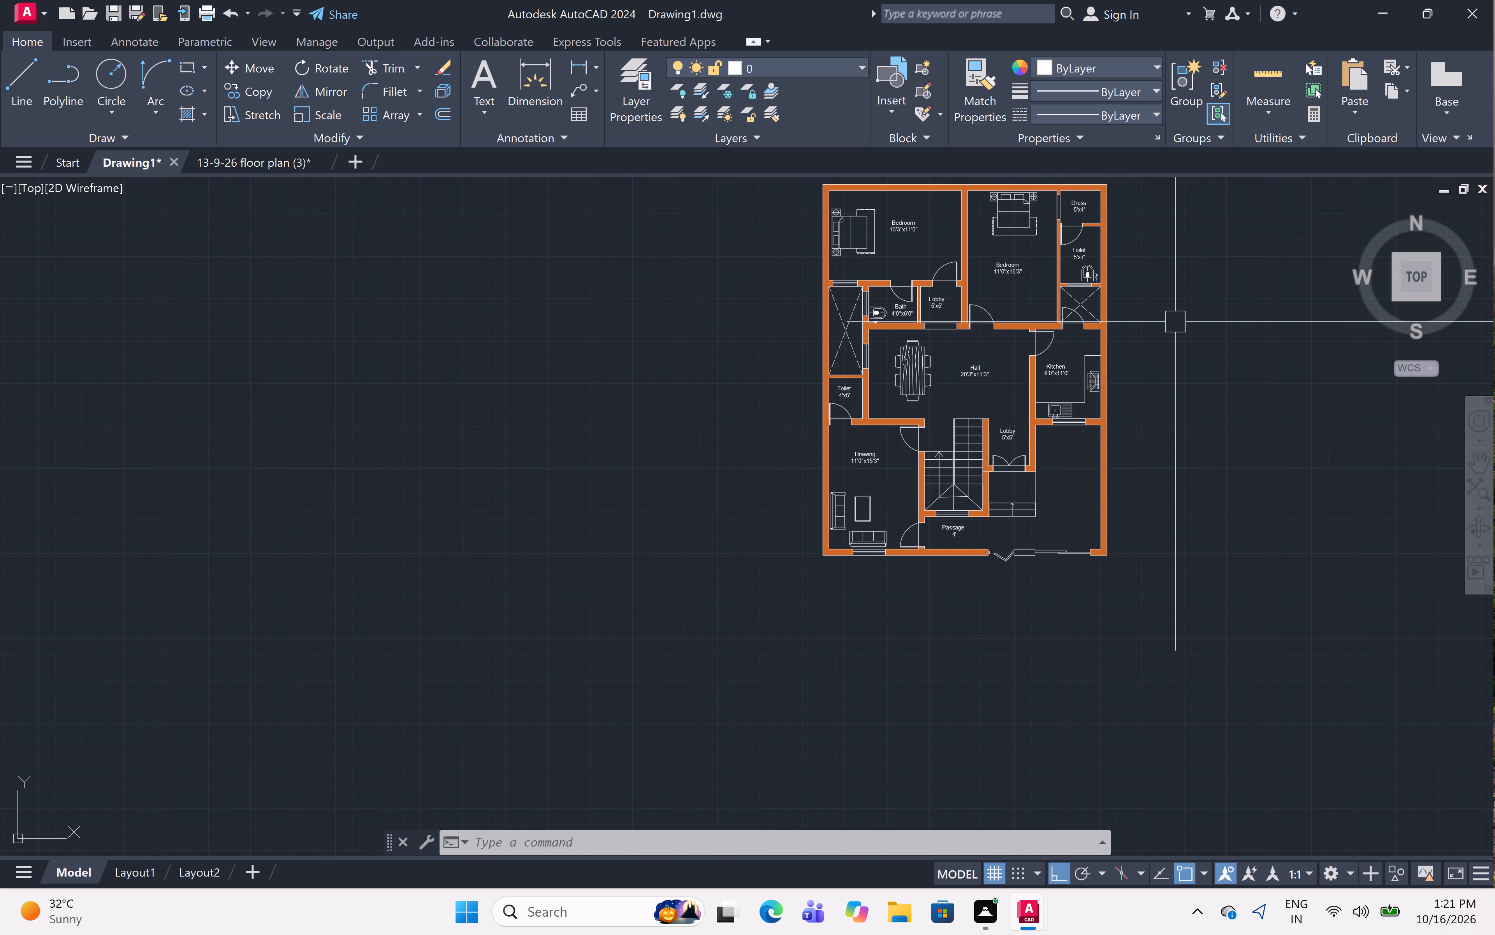
{"action": "middle_click_drag", "start_coordinate": [1161, 283], "coordinate": [1087, 380]}
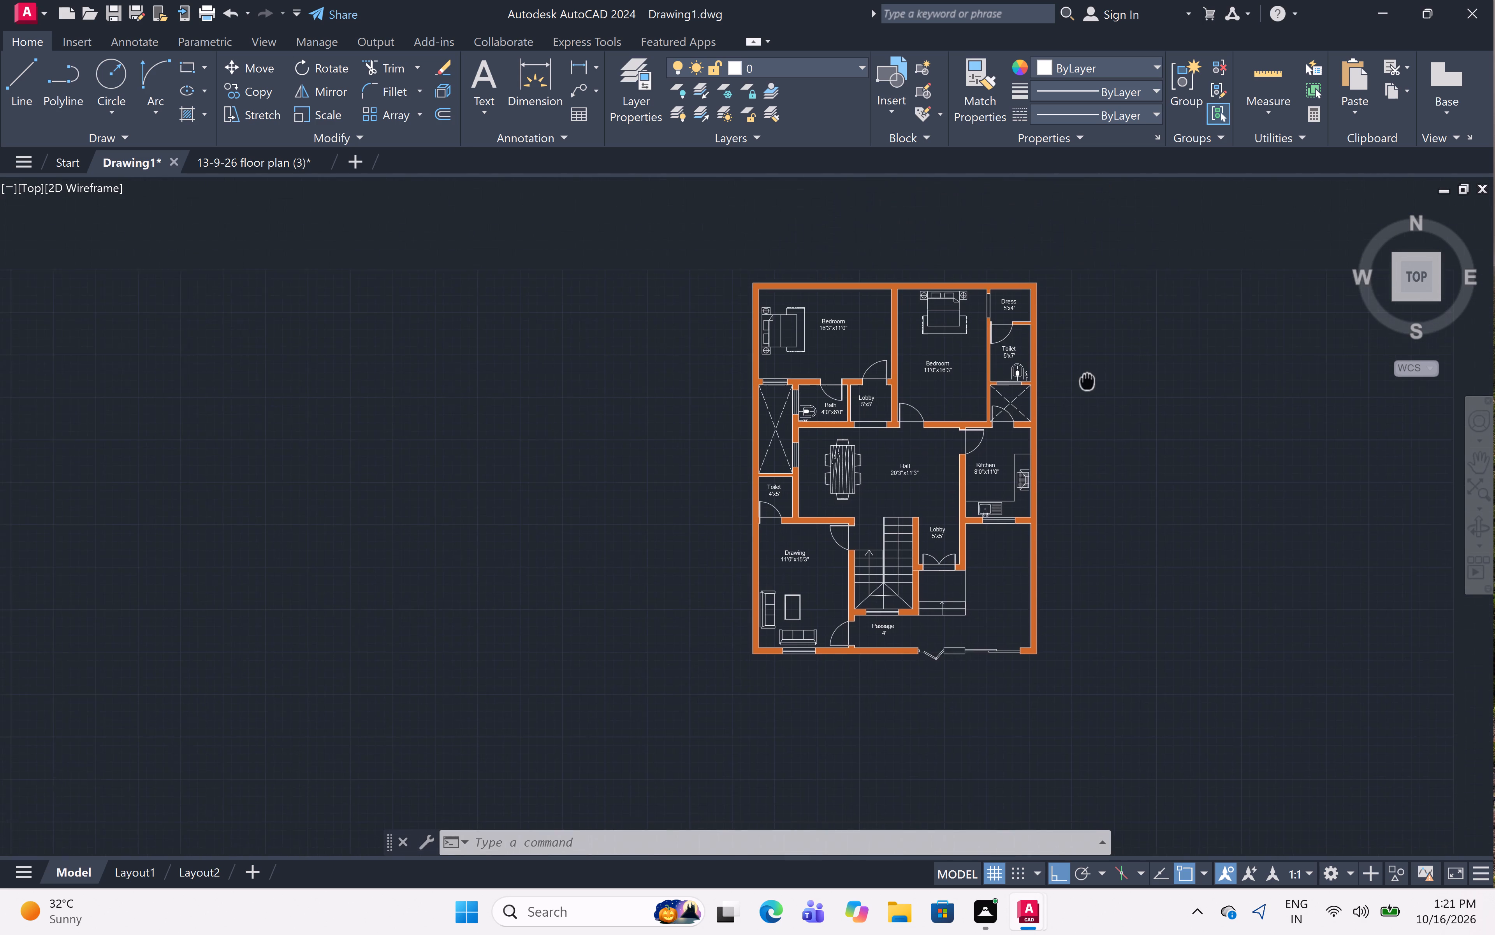
{"action": "middle_click_drag", "start_coordinate": [1087, 380], "coordinate": [1039, 374]}
{"action": "type", "text": "i"}
{"action": "key", "text": "space"}
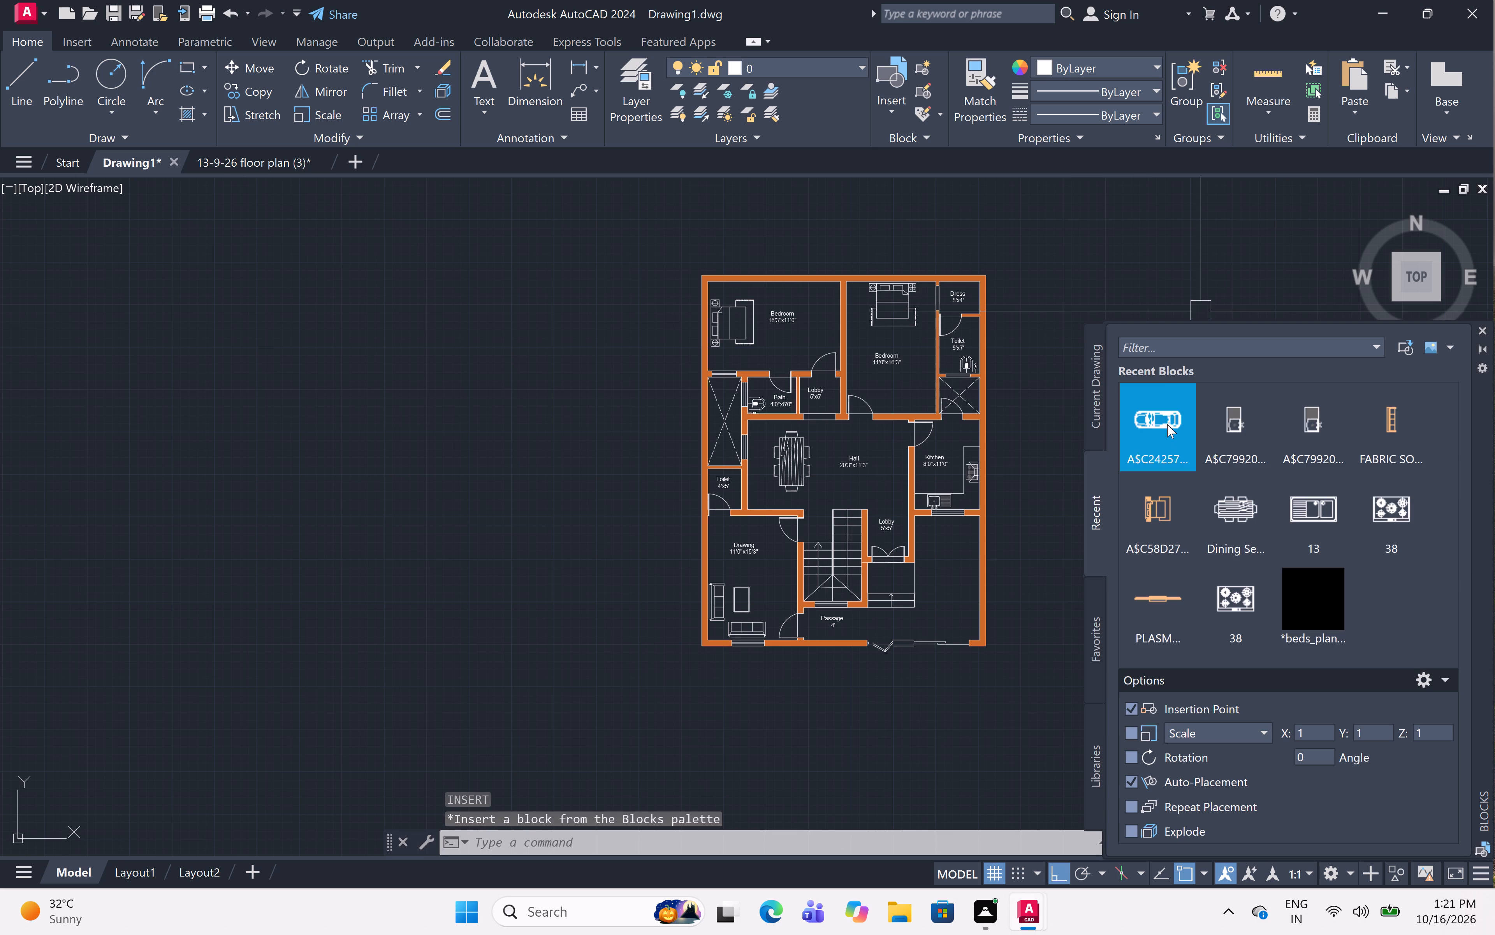
{"action": "left_click", "coordinate": [1167, 424]}
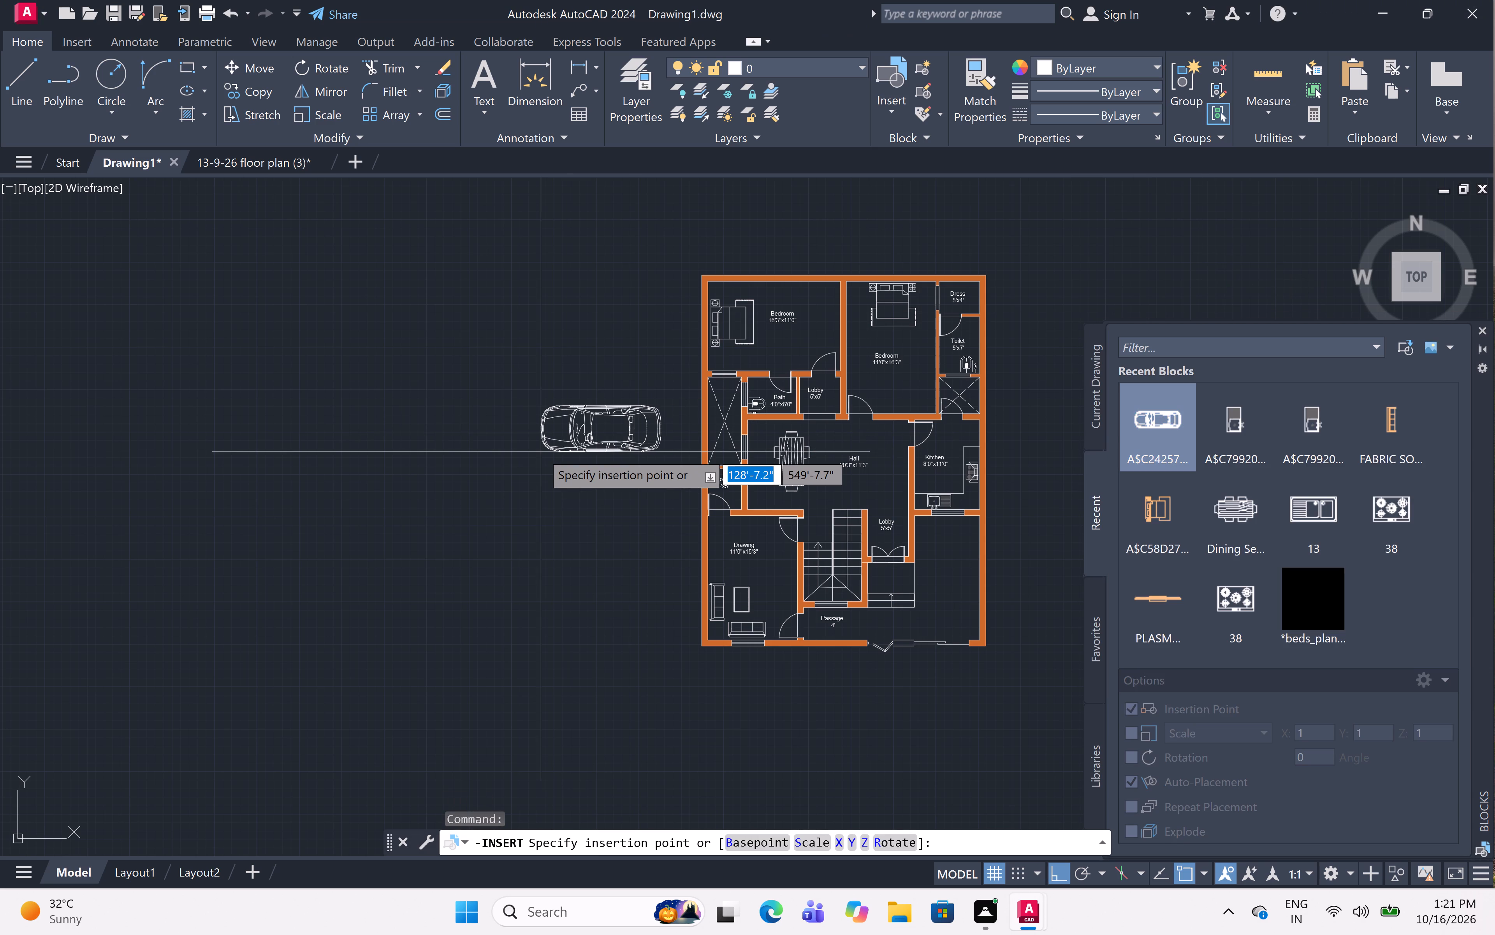
{"action": "left_click", "coordinate": [541, 452]}
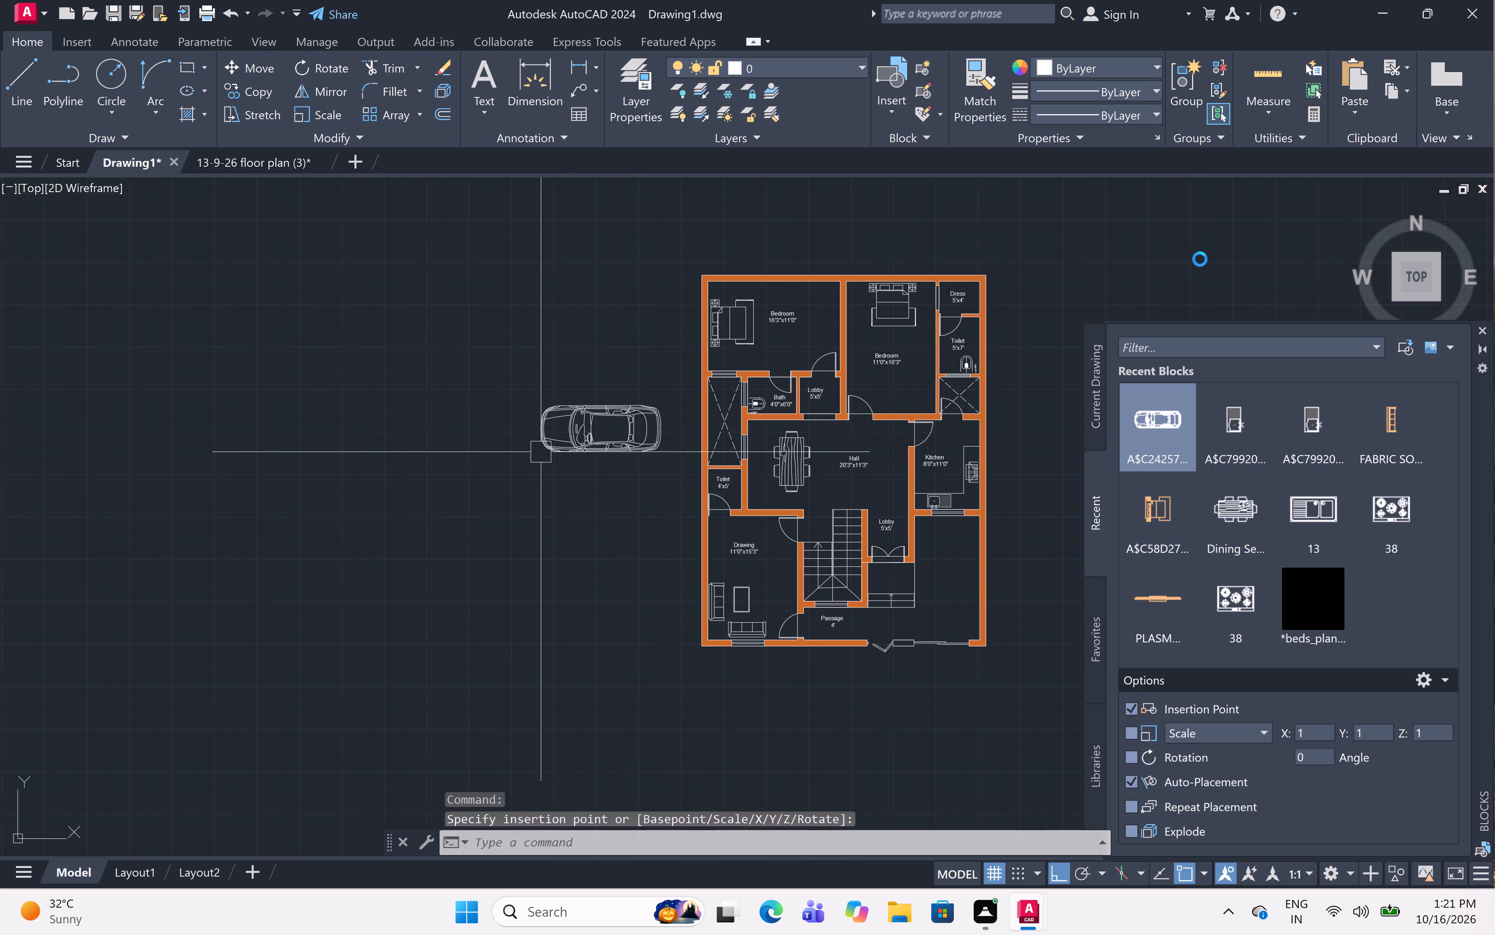
{"action": "left_click", "coordinate": [1486, 326]}
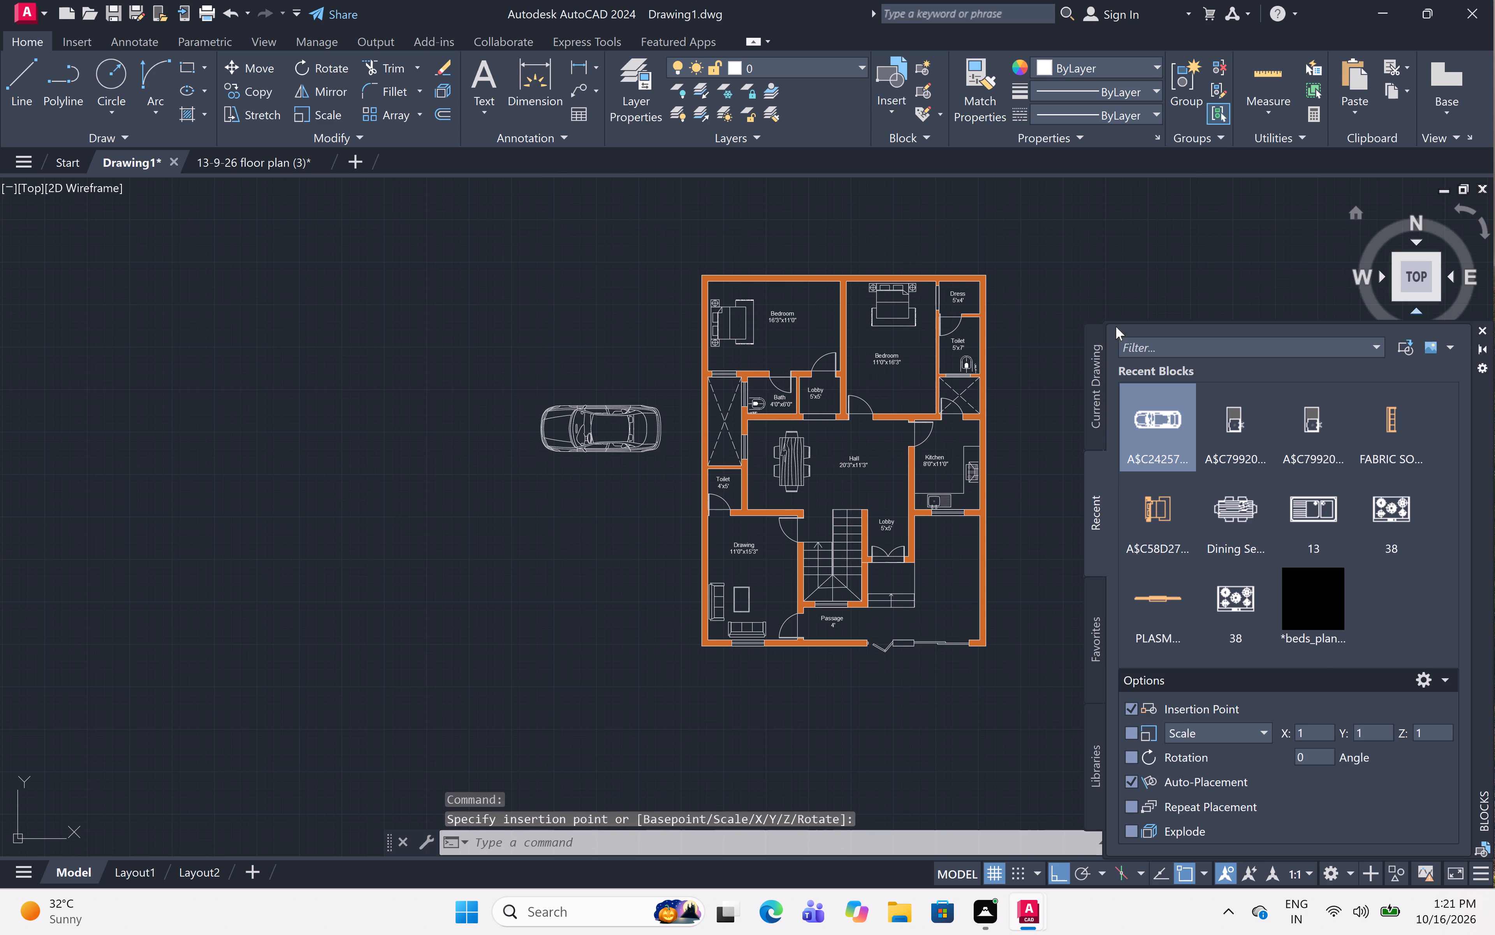
Rotate the car block 180° about a point on its body so its front faces the house.
{"action": "scroll", "coordinate": [669, 386], "scroll_direction": "up", "scroll_amount": 2}
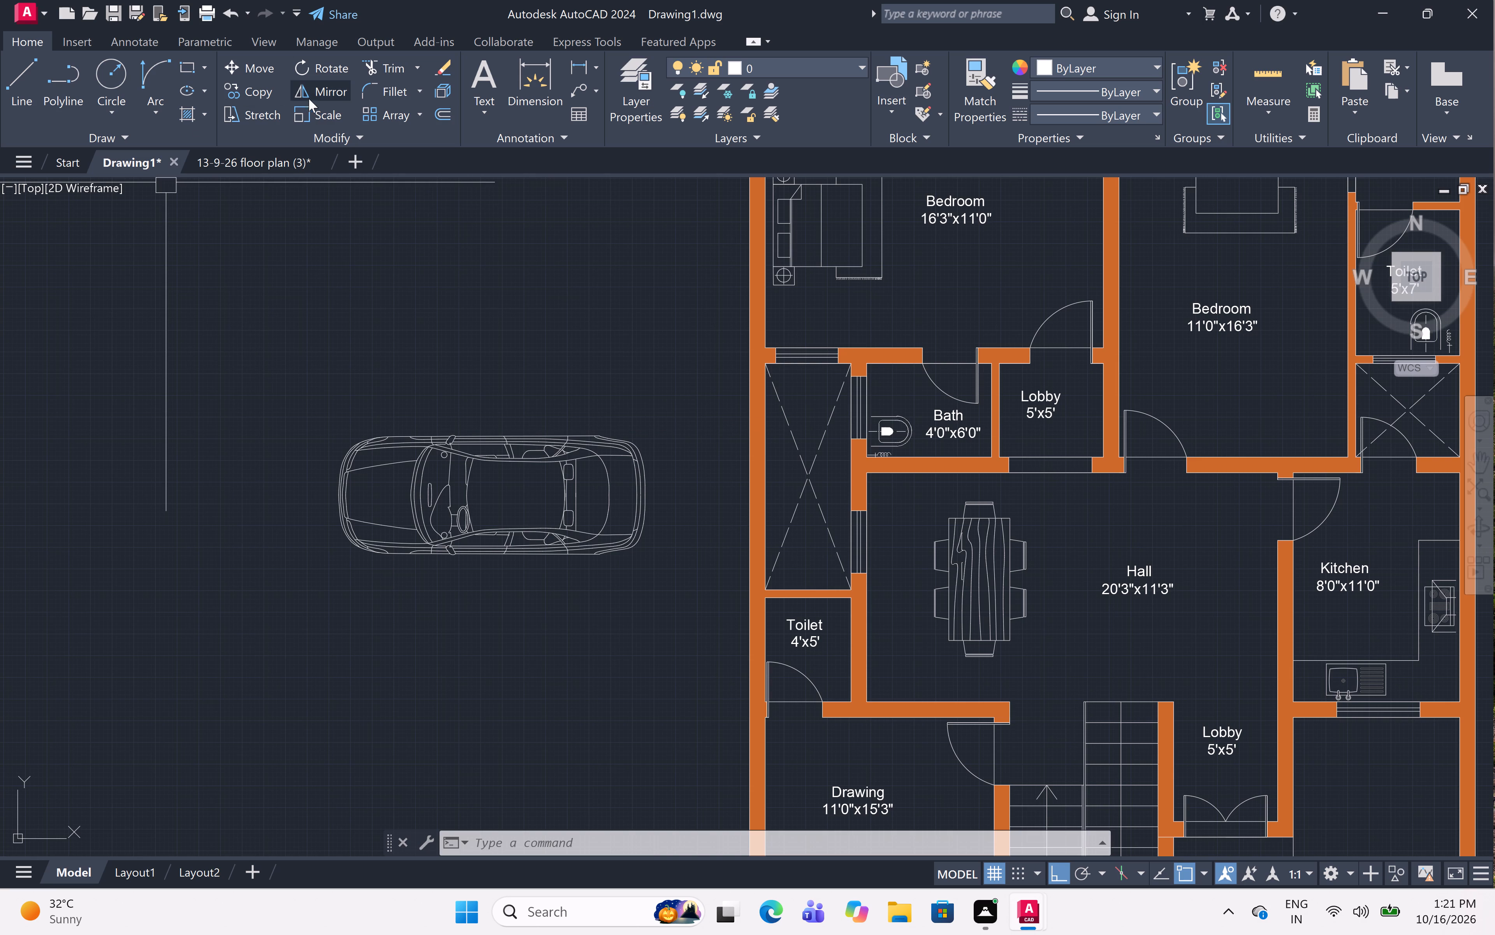
{"action": "left_click", "coordinate": [320, 67]}
{"action": "left_click", "coordinate": [510, 519]}
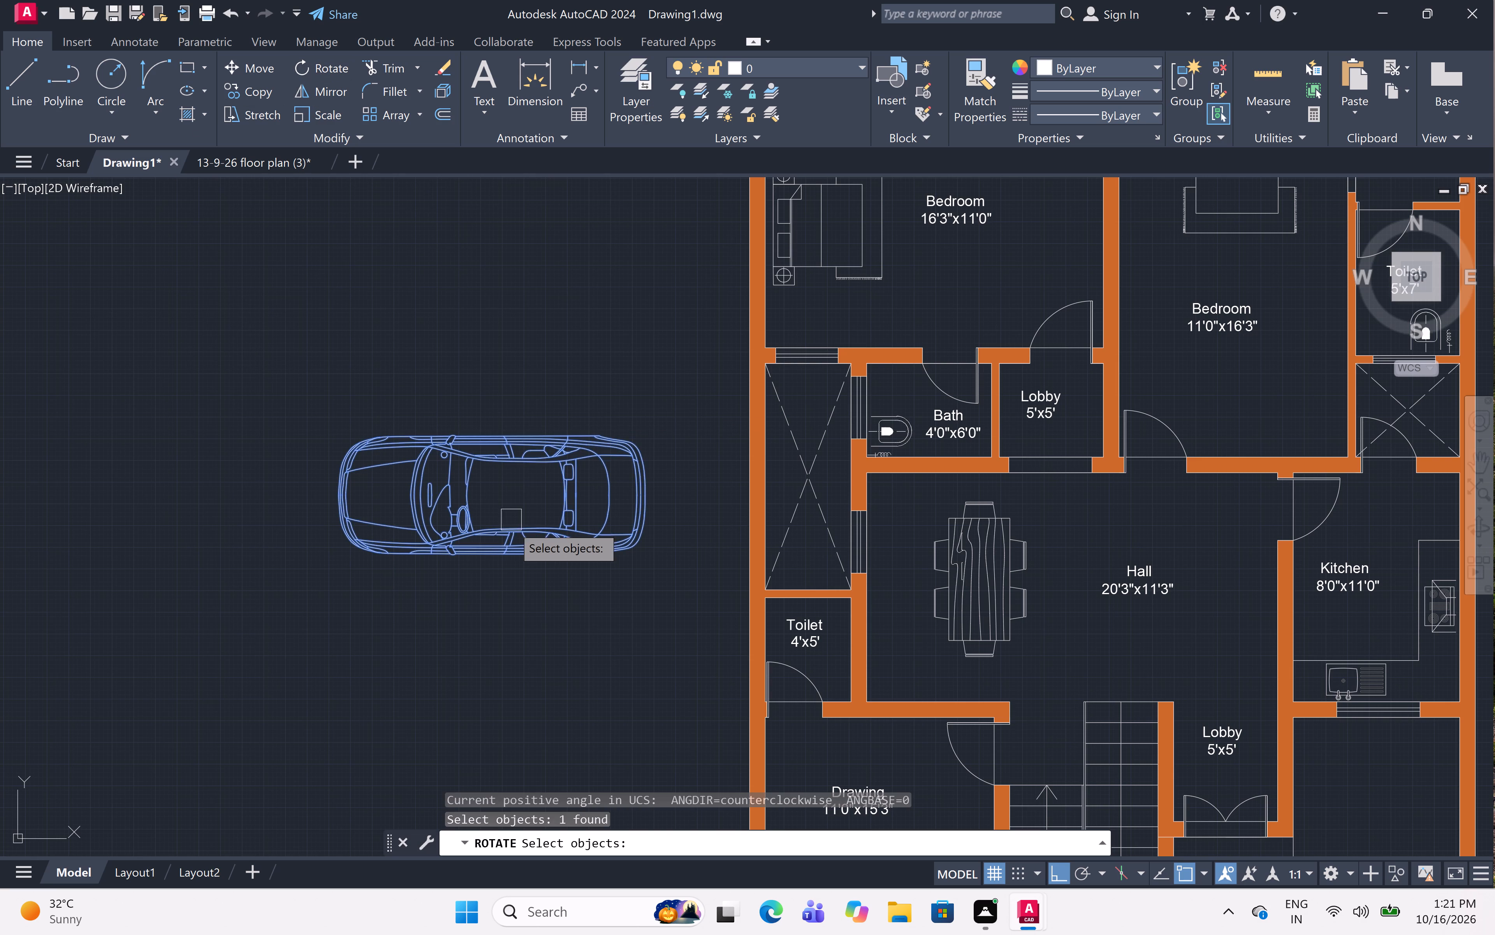
{"action": "key", "text": "space"}
{"action": "left_click", "coordinate": [500, 535]}
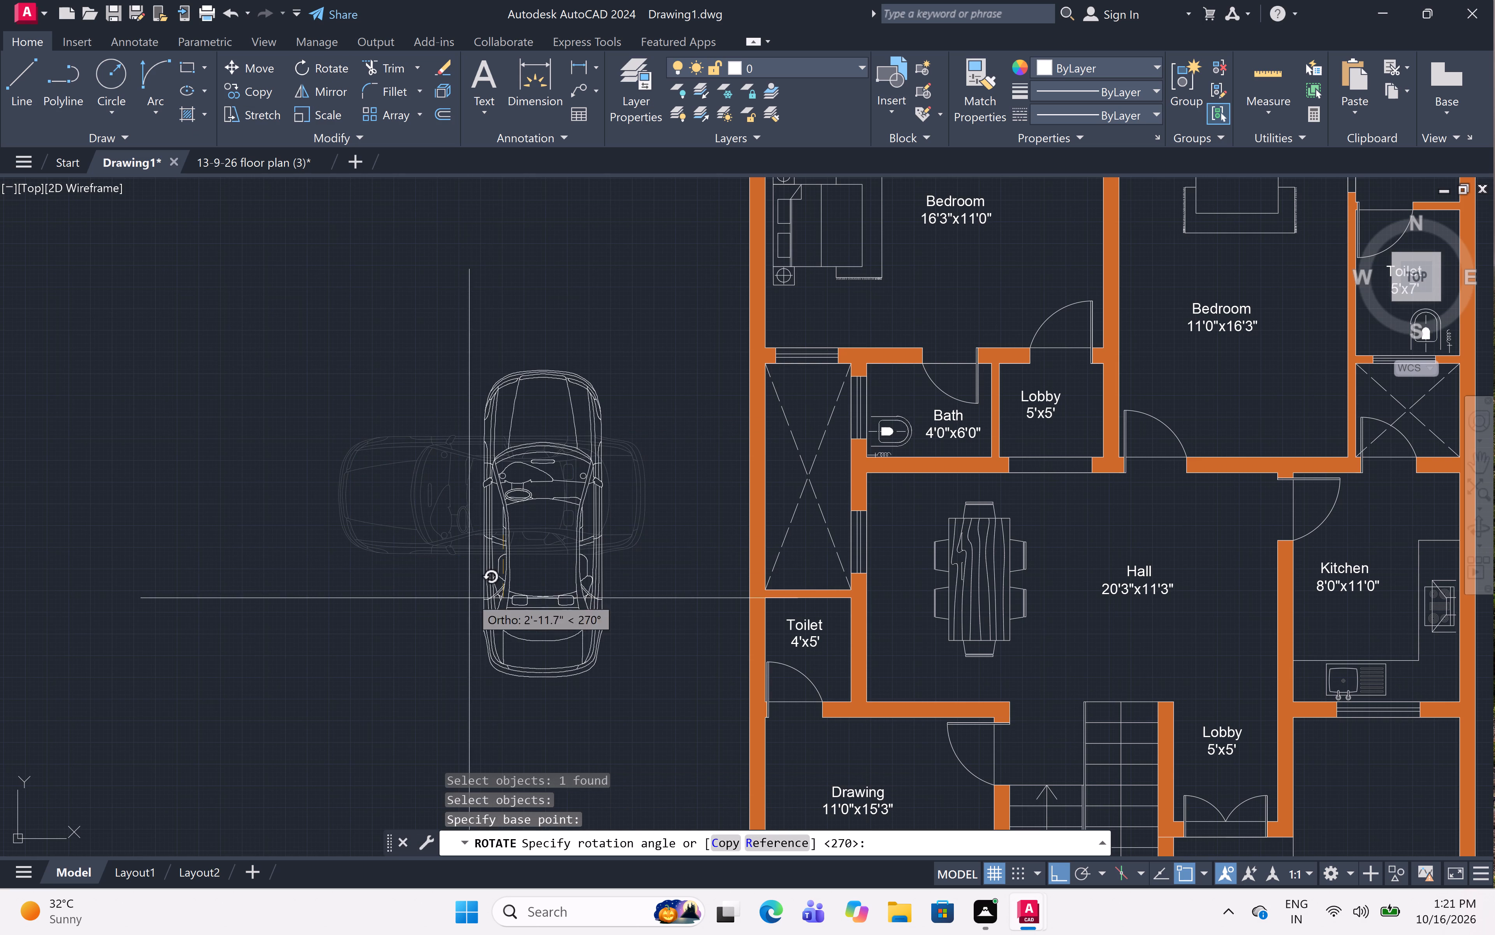
{"action": "left_click", "coordinate": [367, 670]}
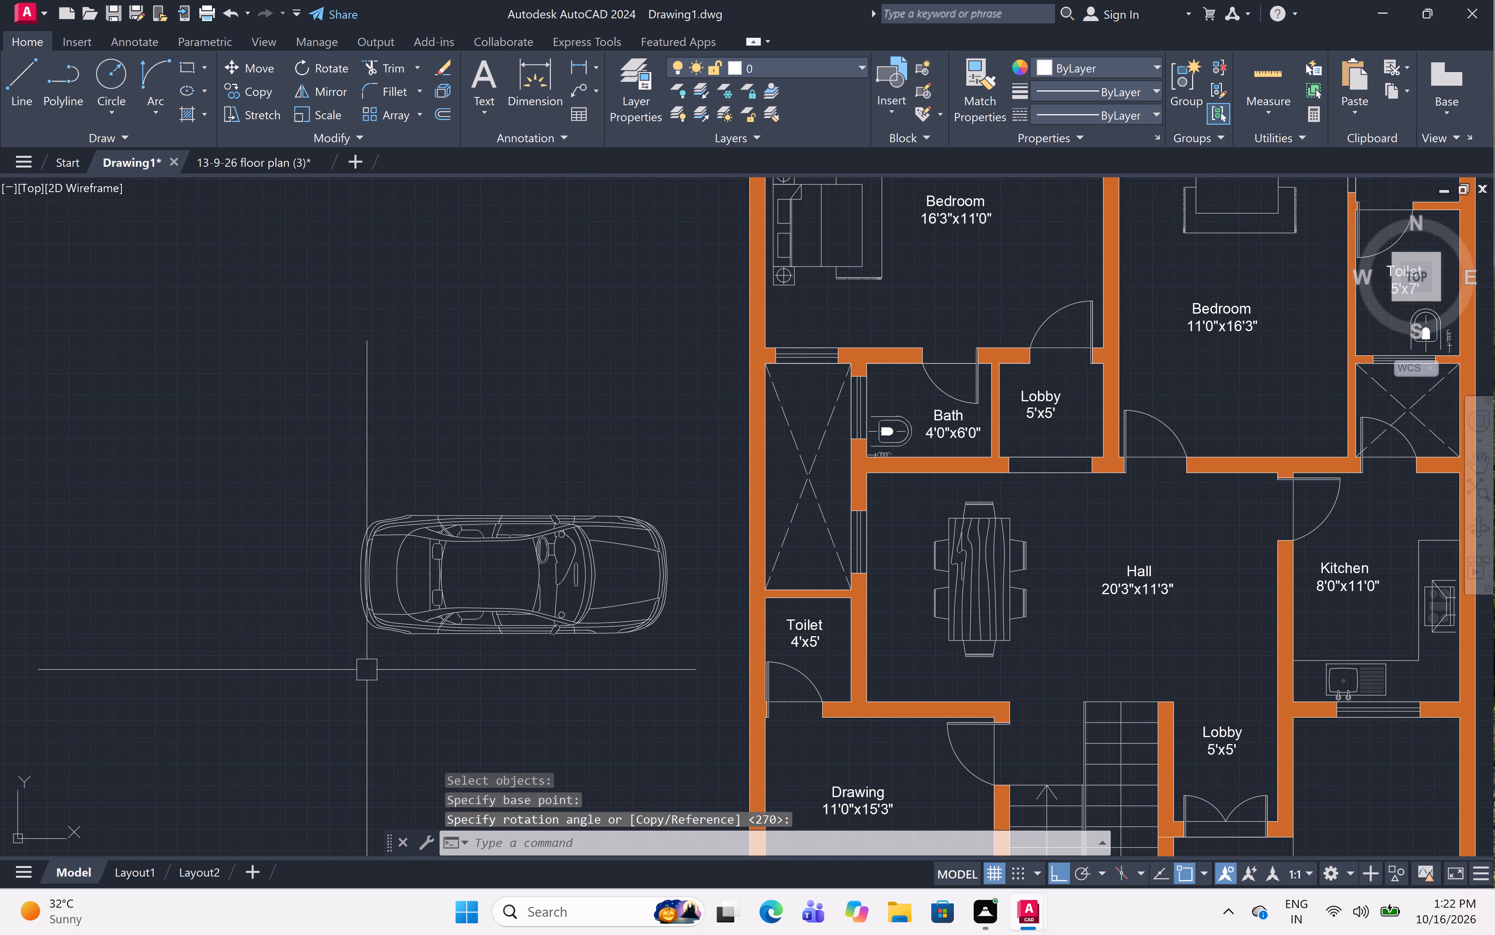
Rotate the car block a further quarter turn so it stands vertical with its front towards the bedroom end.
{"action": "left_click", "coordinate": [433, 575]}
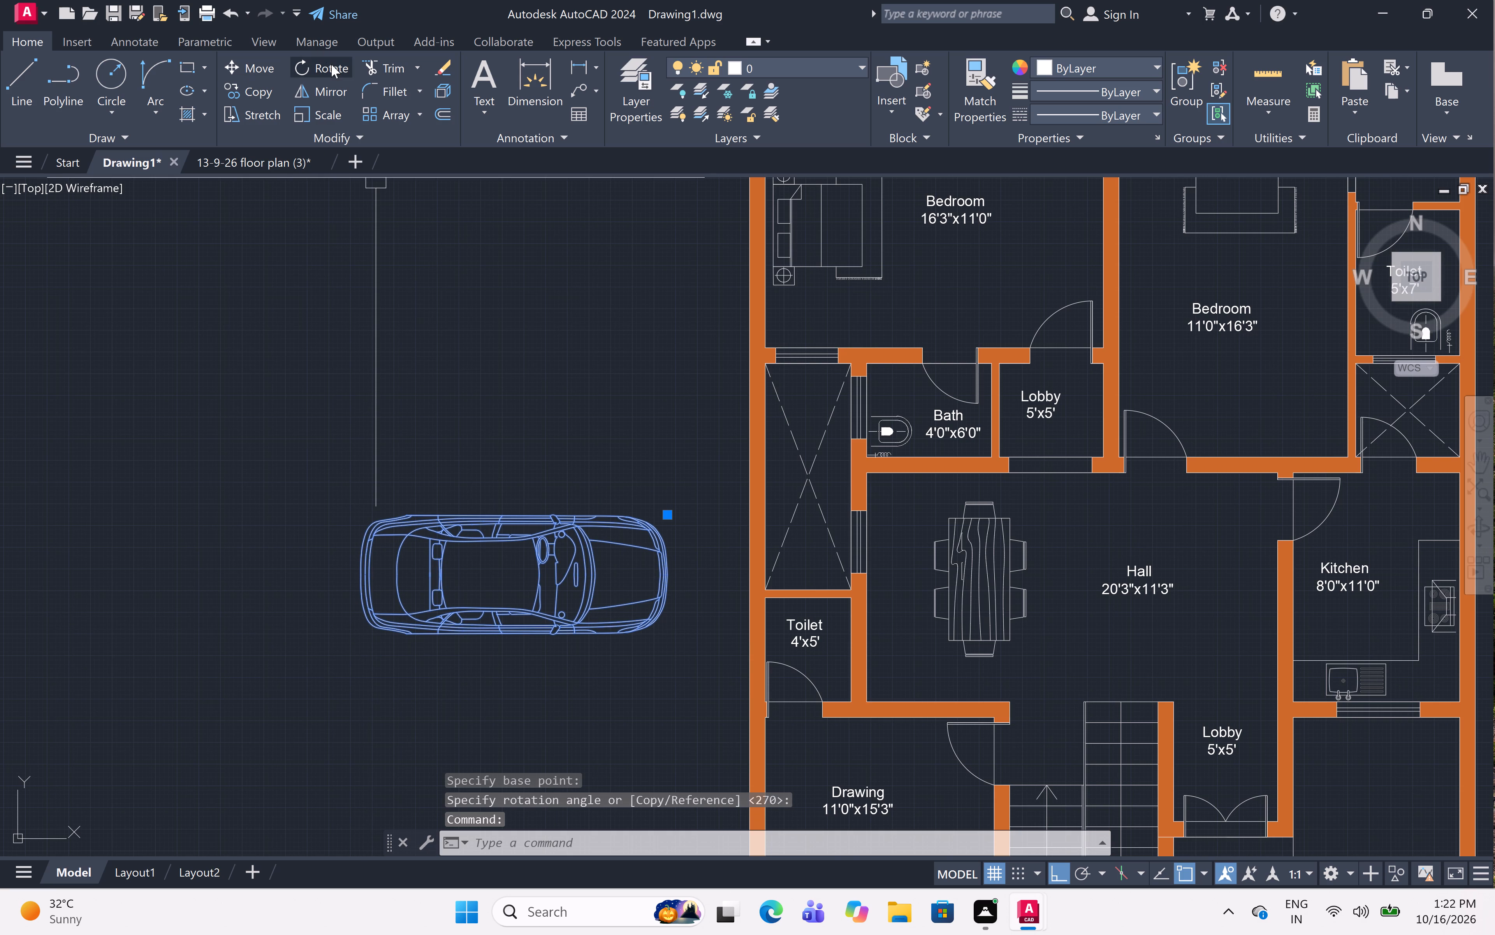
{"action": "left_click", "coordinate": [332, 65]}
{"action": "left_click", "coordinate": [563, 588]}
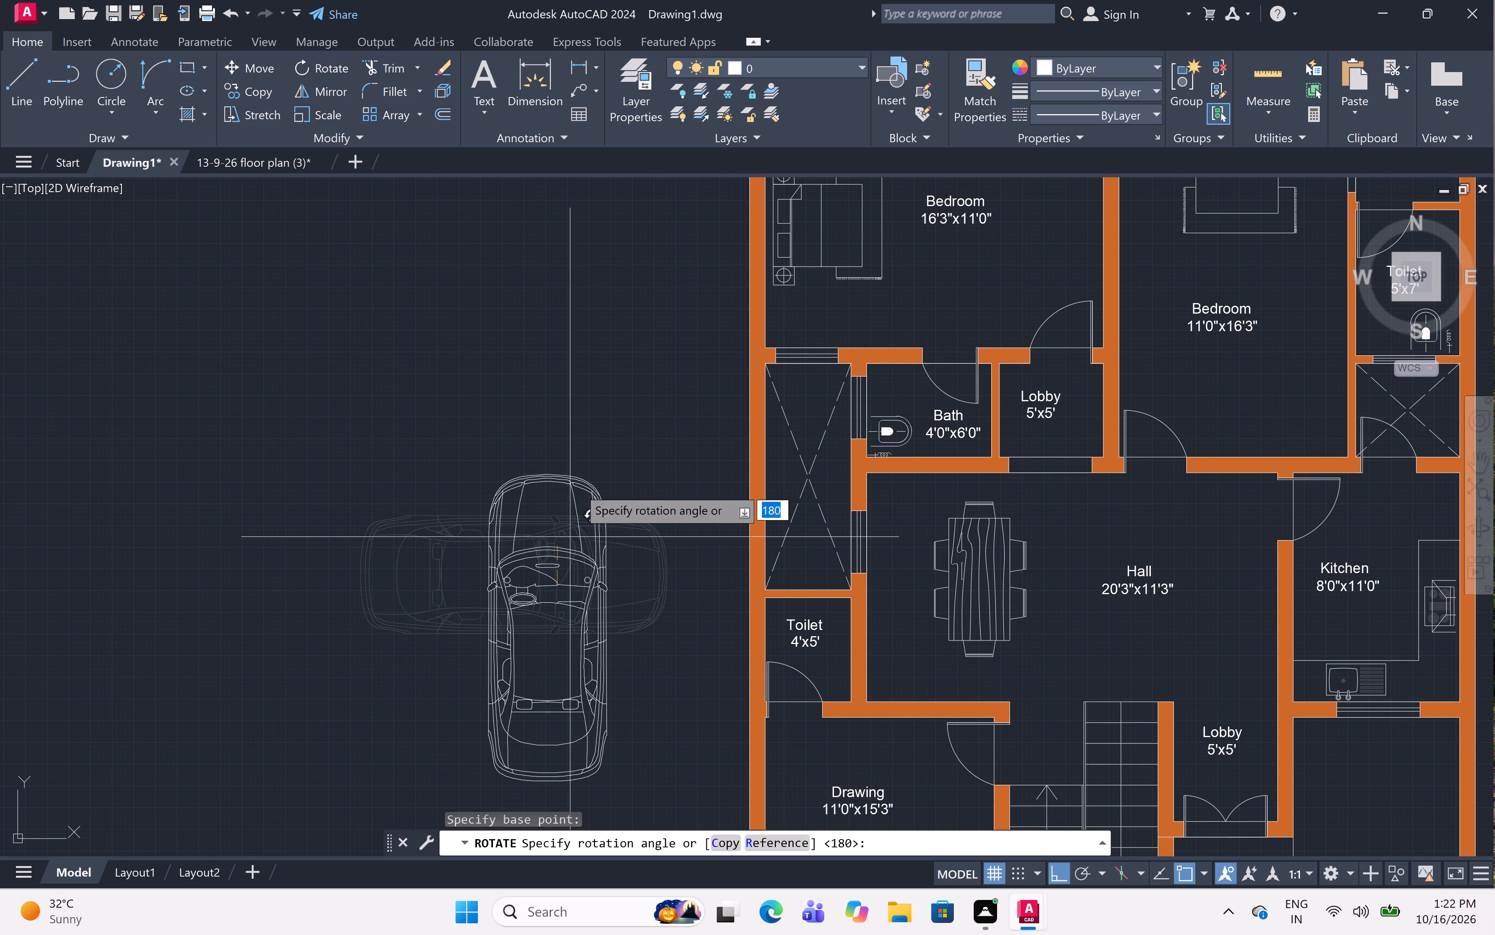
{"action": "left_click", "coordinate": [575, 415]}
Scale the car block outside the house down freehand to roughly two-thirds of its size.
{"action": "scroll", "coordinate": [550, 313], "scroll_direction": "down", "scroll_amount": 3}
{"action": "scroll", "coordinate": [553, 402], "scroll_direction": "up", "scroll_amount": 3}
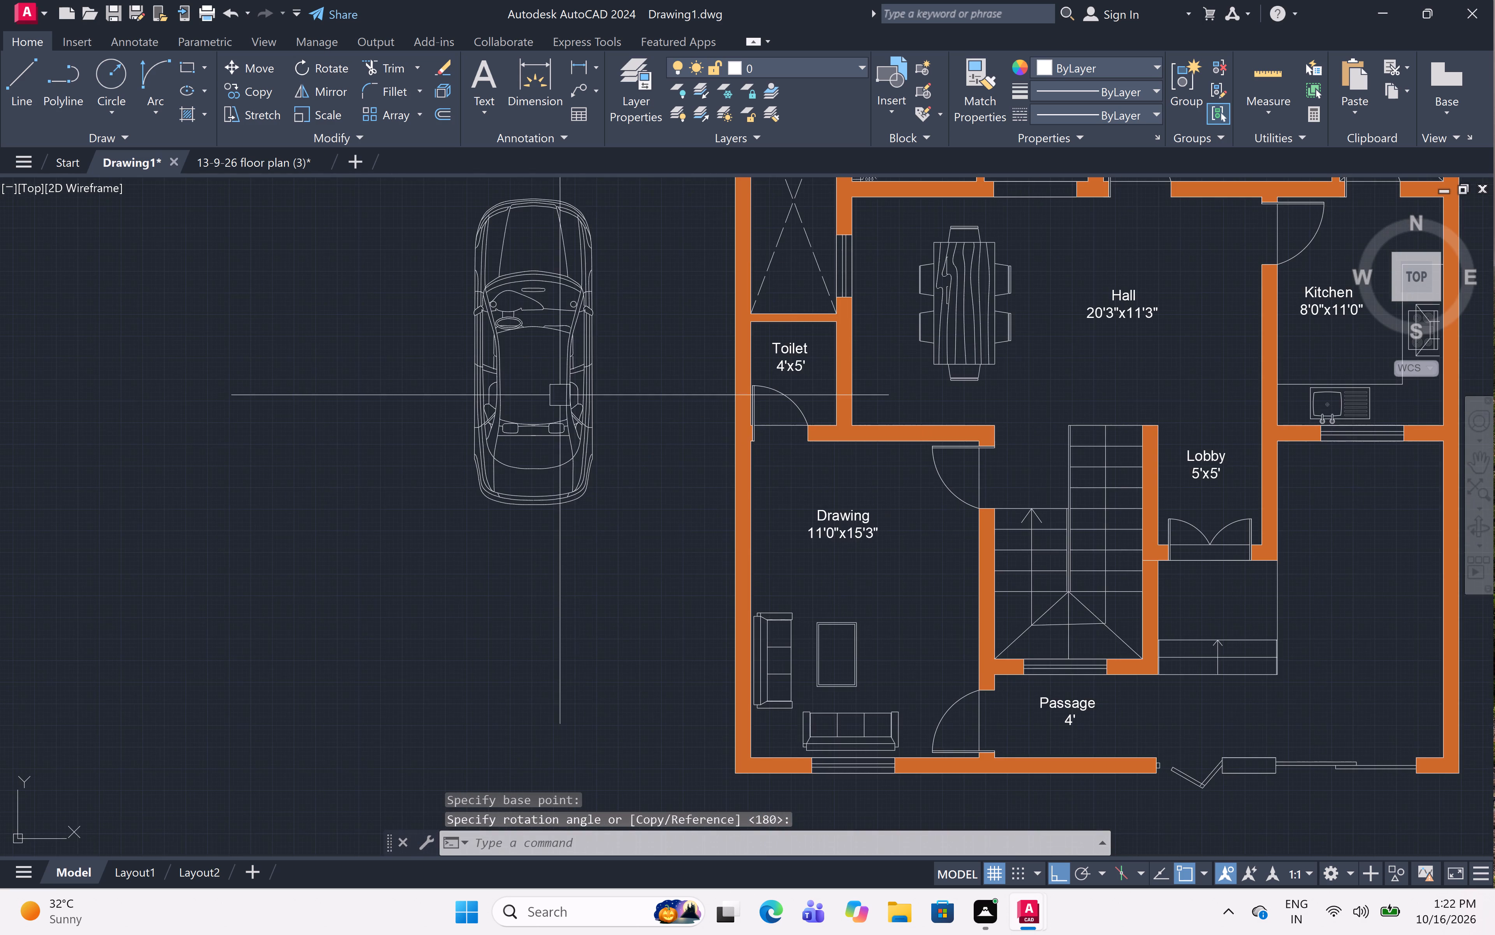
{"action": "scroll", "coordinate": [574, 374], "scroll_direction": "down", "scroll_amount": 1}
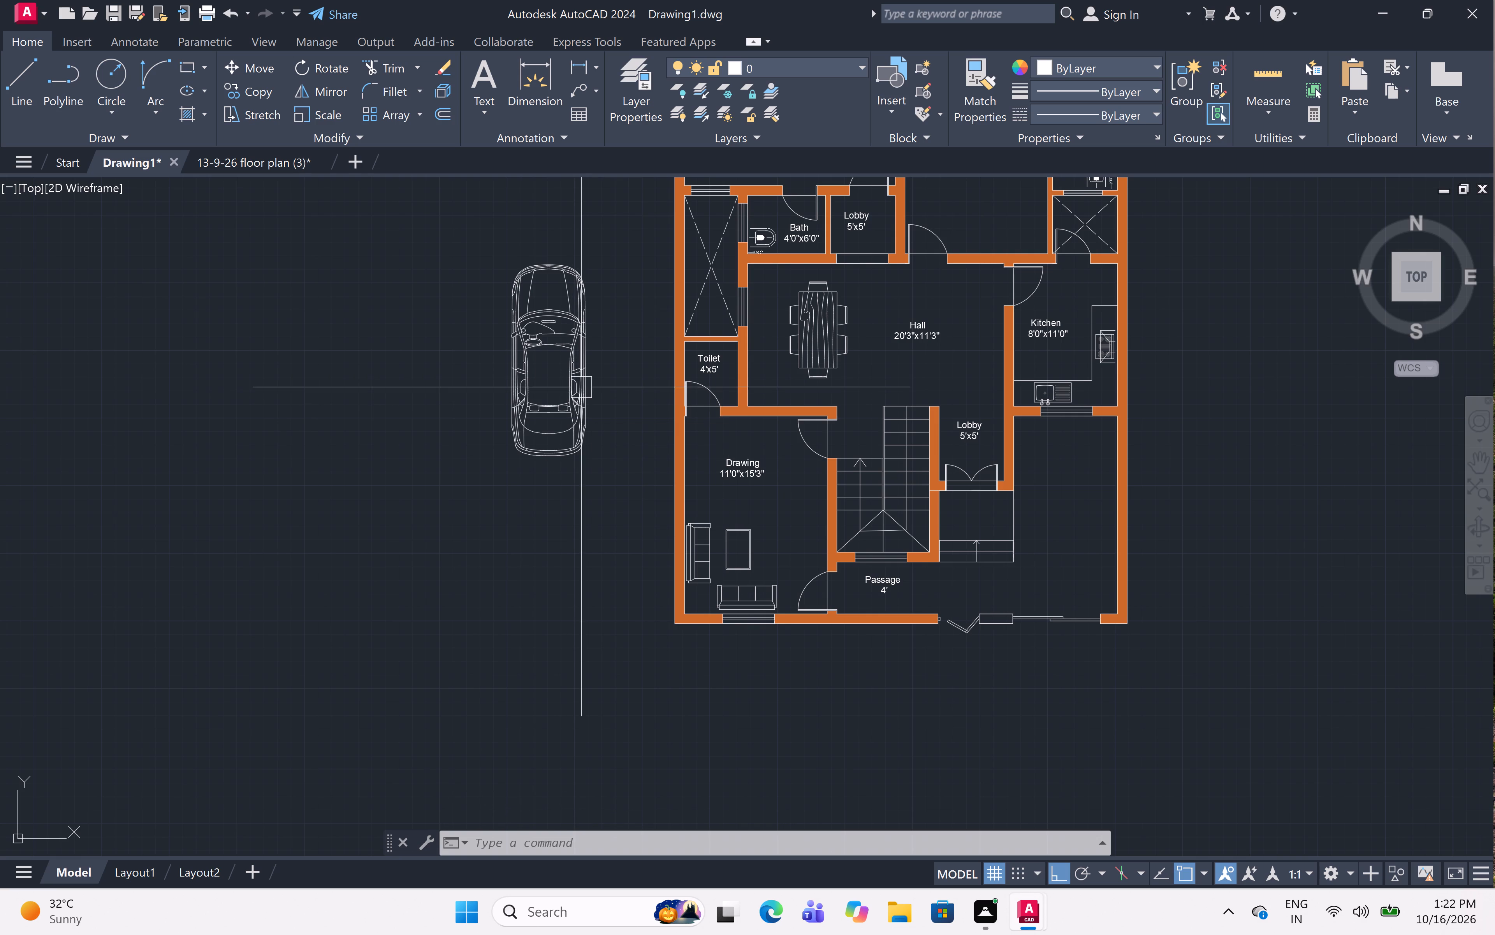
{"action": "left_click", "coordinate": [583, 341]}
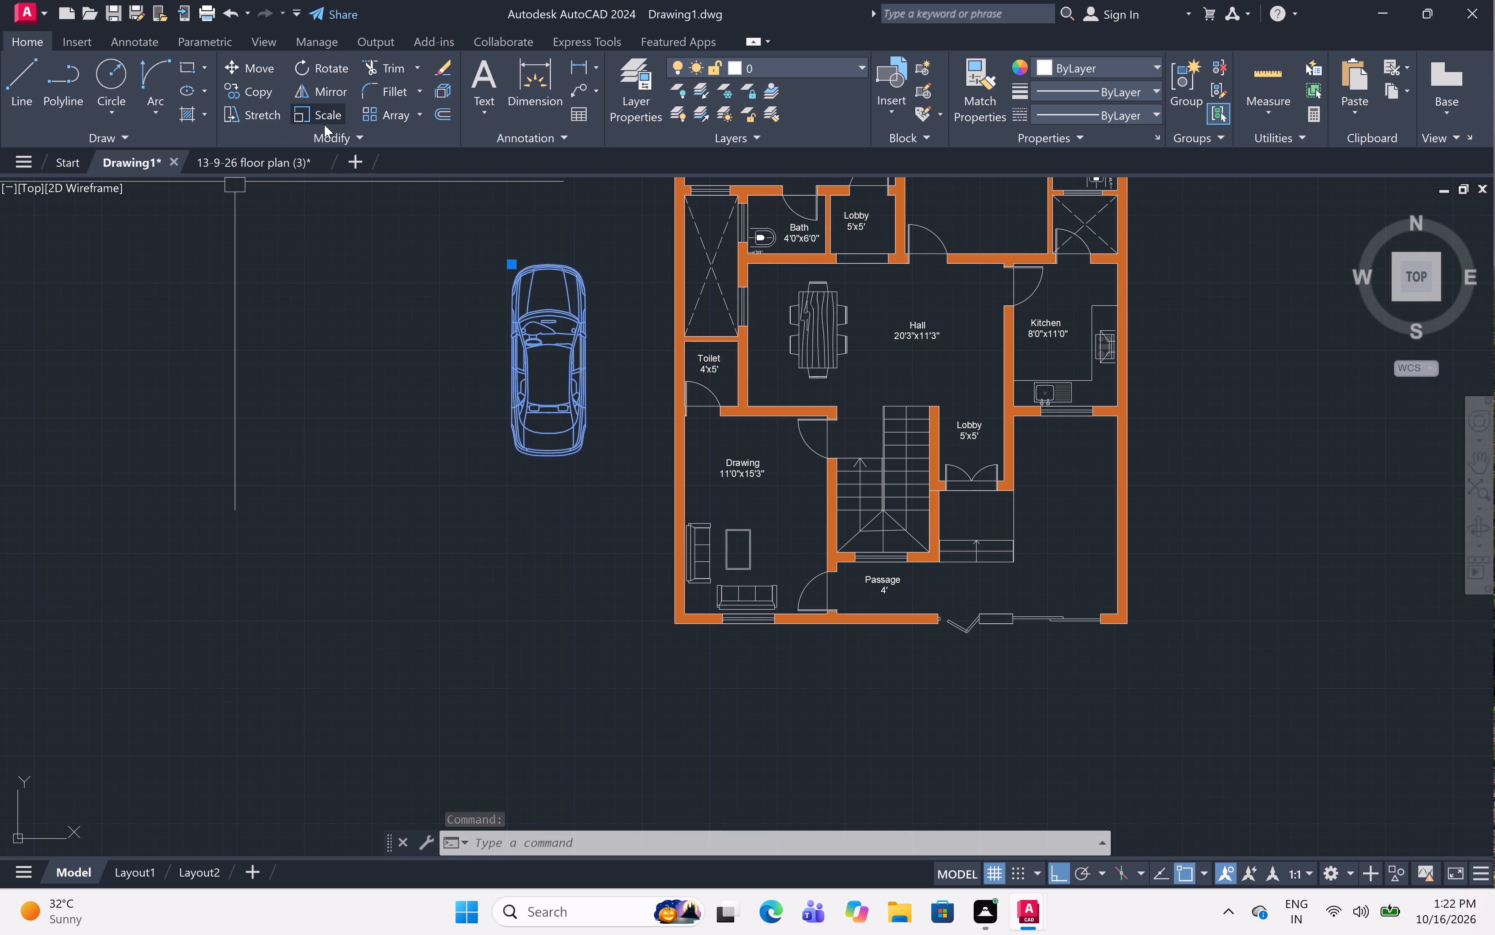
{"action": "left_click", "coordinate": [325, 115]}
{"action": "left_click", "coordinate": [520, 346]}
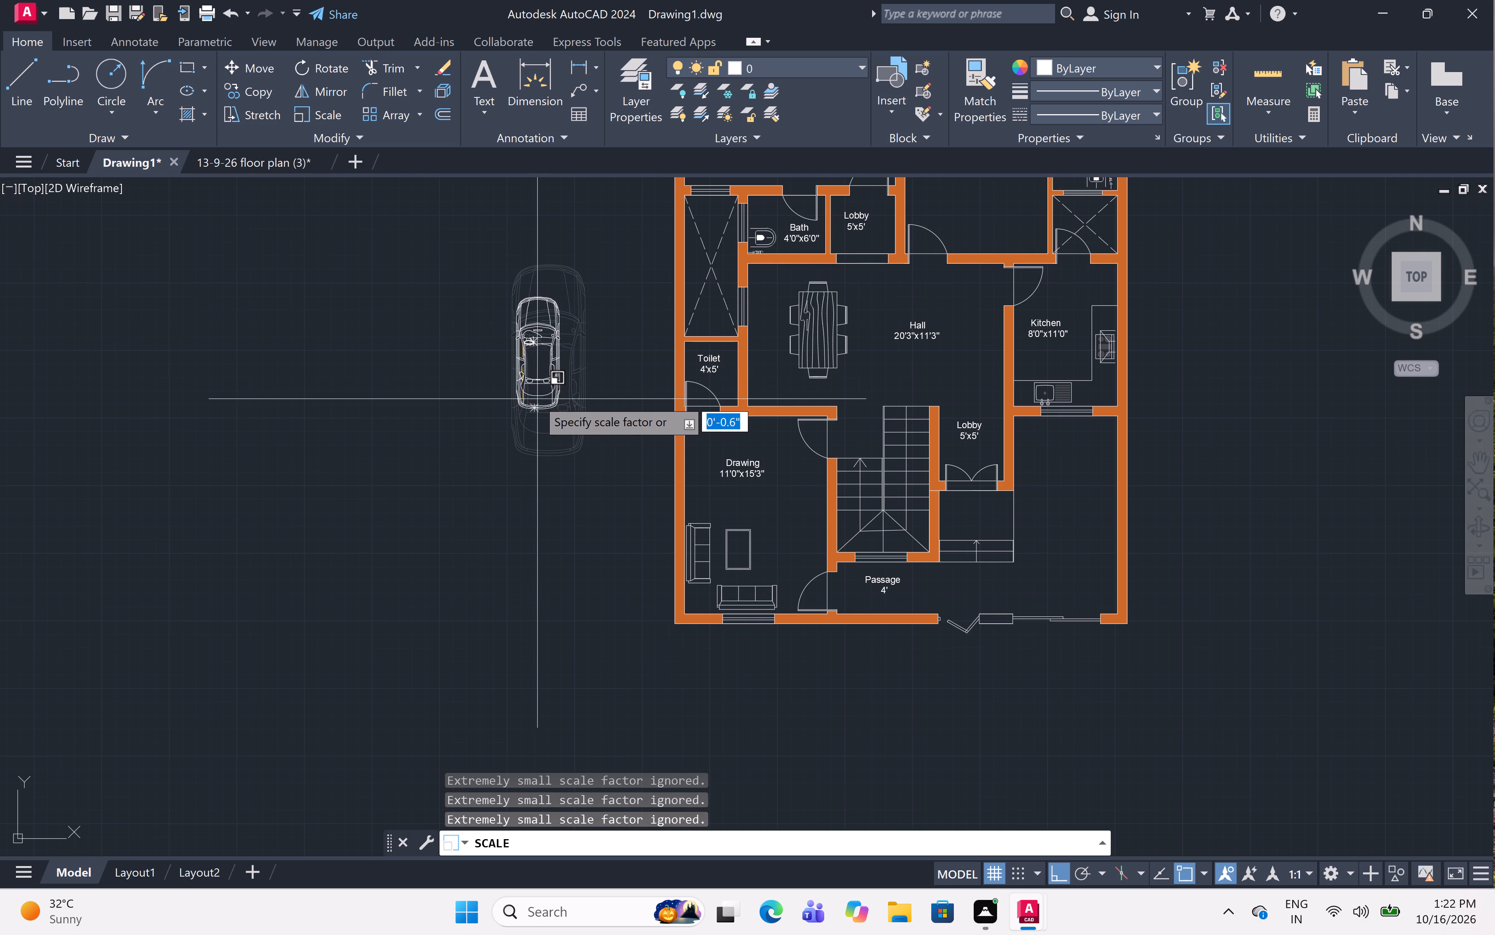
{"action": "left_click", "coordinate": [538, 404]}
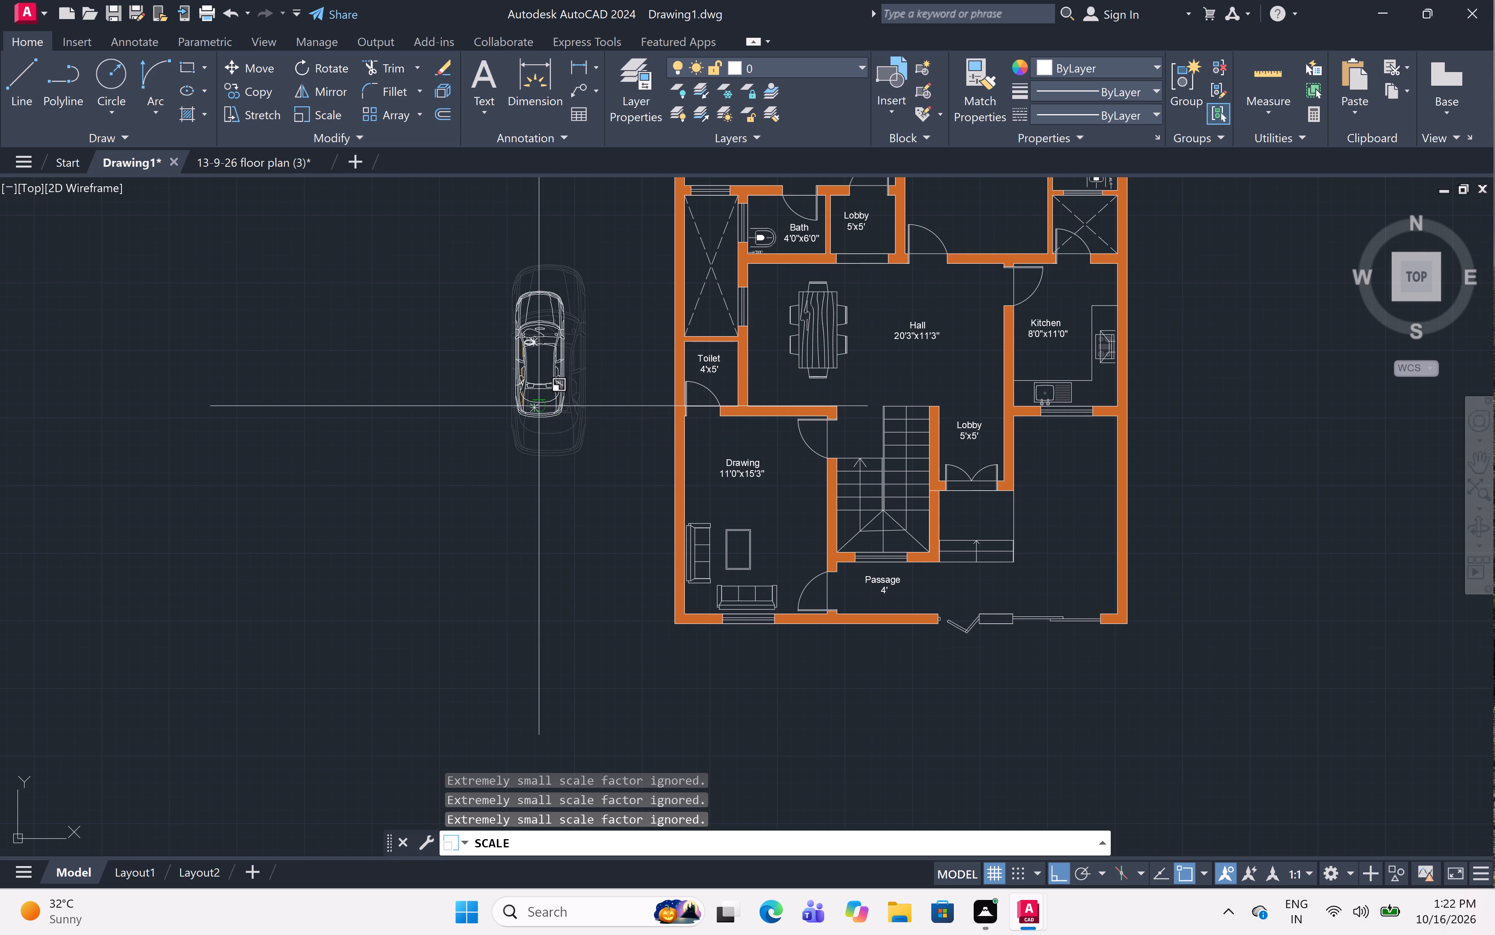
Move the car block with Ortho off into the open parking area below the kitchen, beside the entrance steps.
{"action": "left_click", "coordinate": [539, 379]}
{"action": "type", "text": "m"}
{"action": "key", "text": "space"}
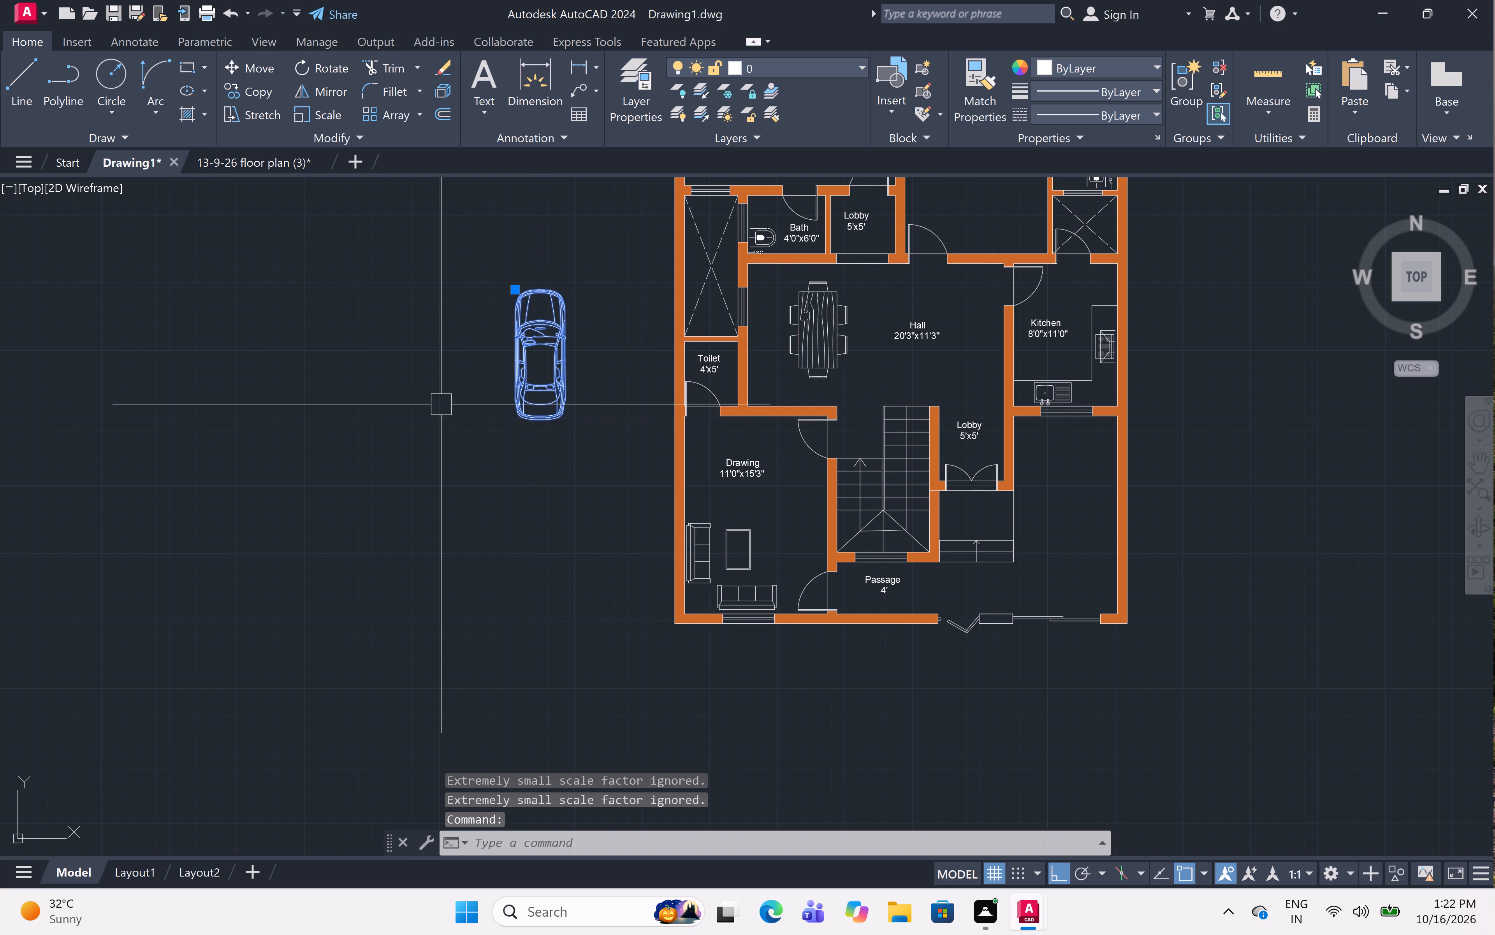
{"action": "left_click", "coordinate": [519, 368]}
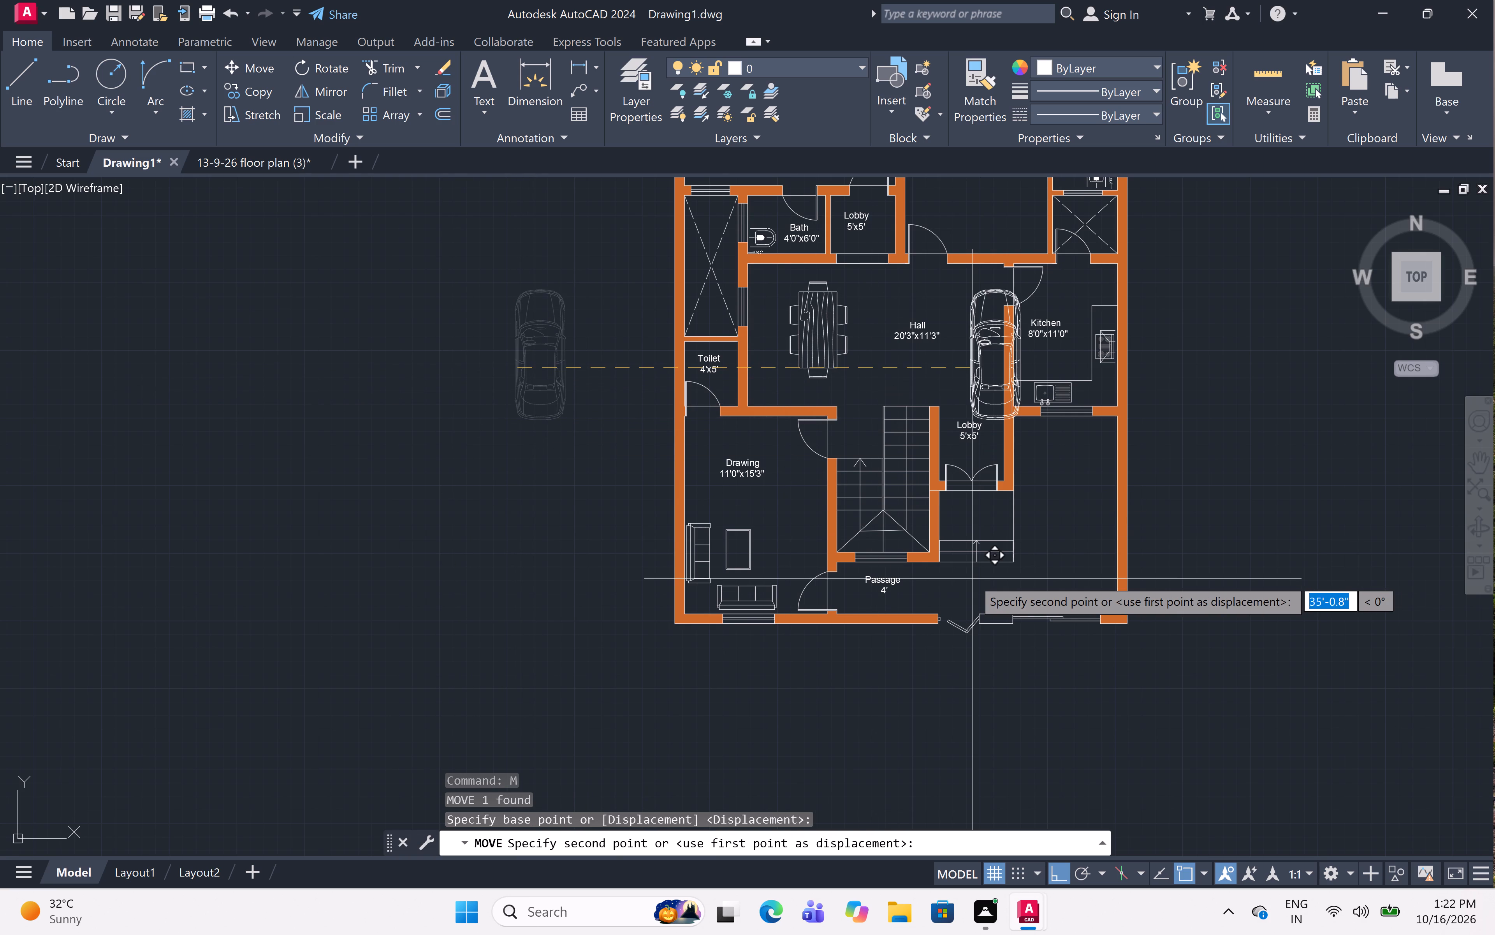
{"action": "key", "text": "F8"}
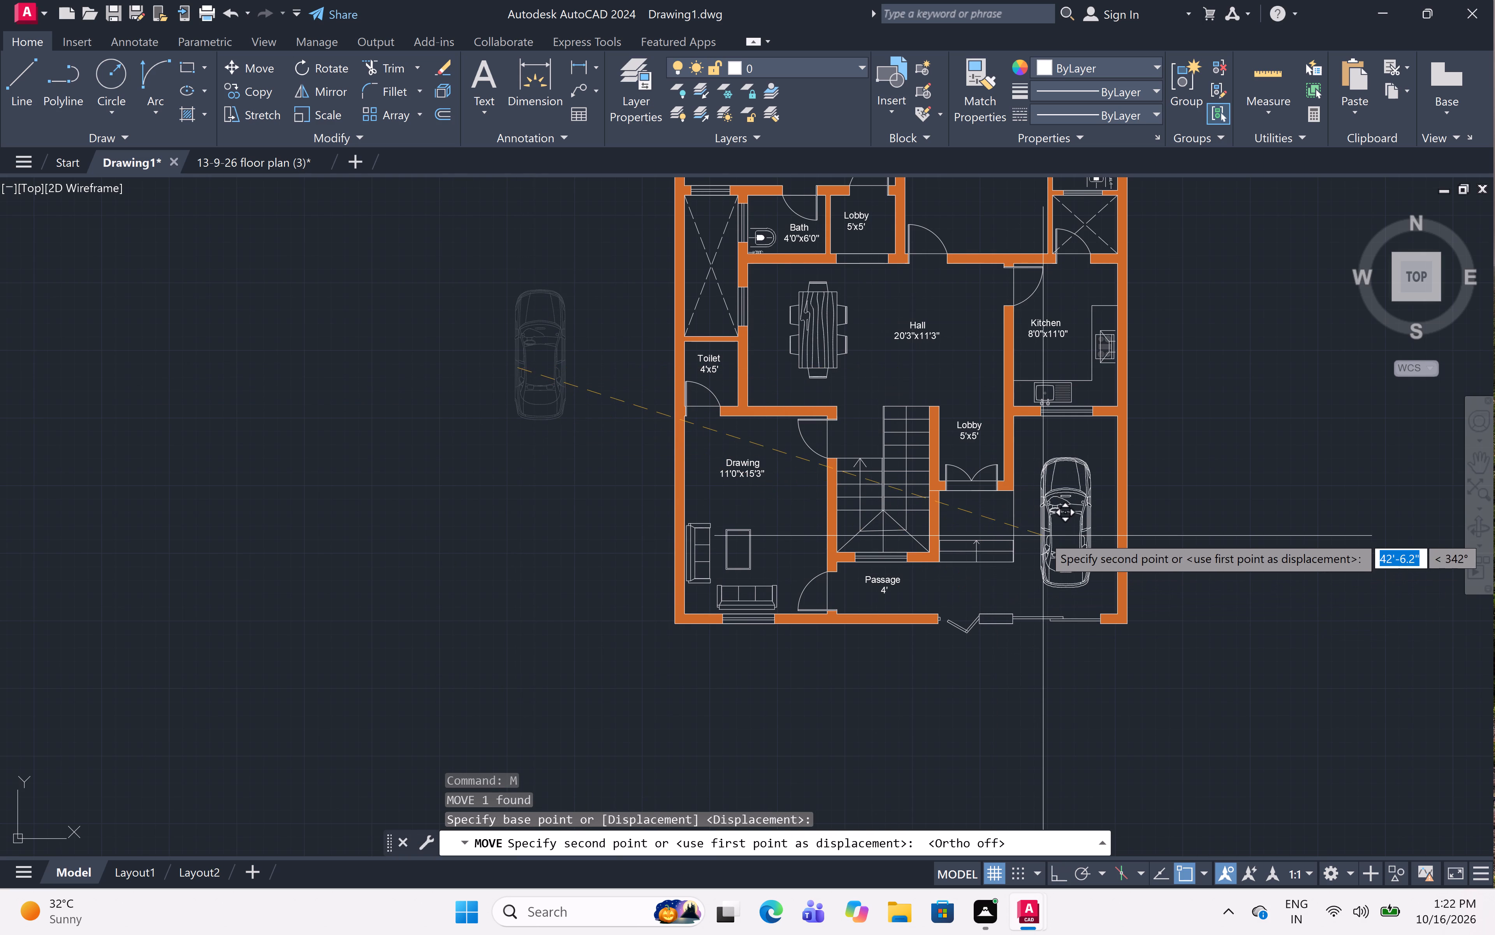
{"action": "left_click", "coordinate": [1043, 535]}
Scale the parked car block up freehand by about a quarter so it better fills the parking area.
{"action": "scroll", "coordinate": [1031, 471], "scroll_direction": "down", "scroll_amount": 1}
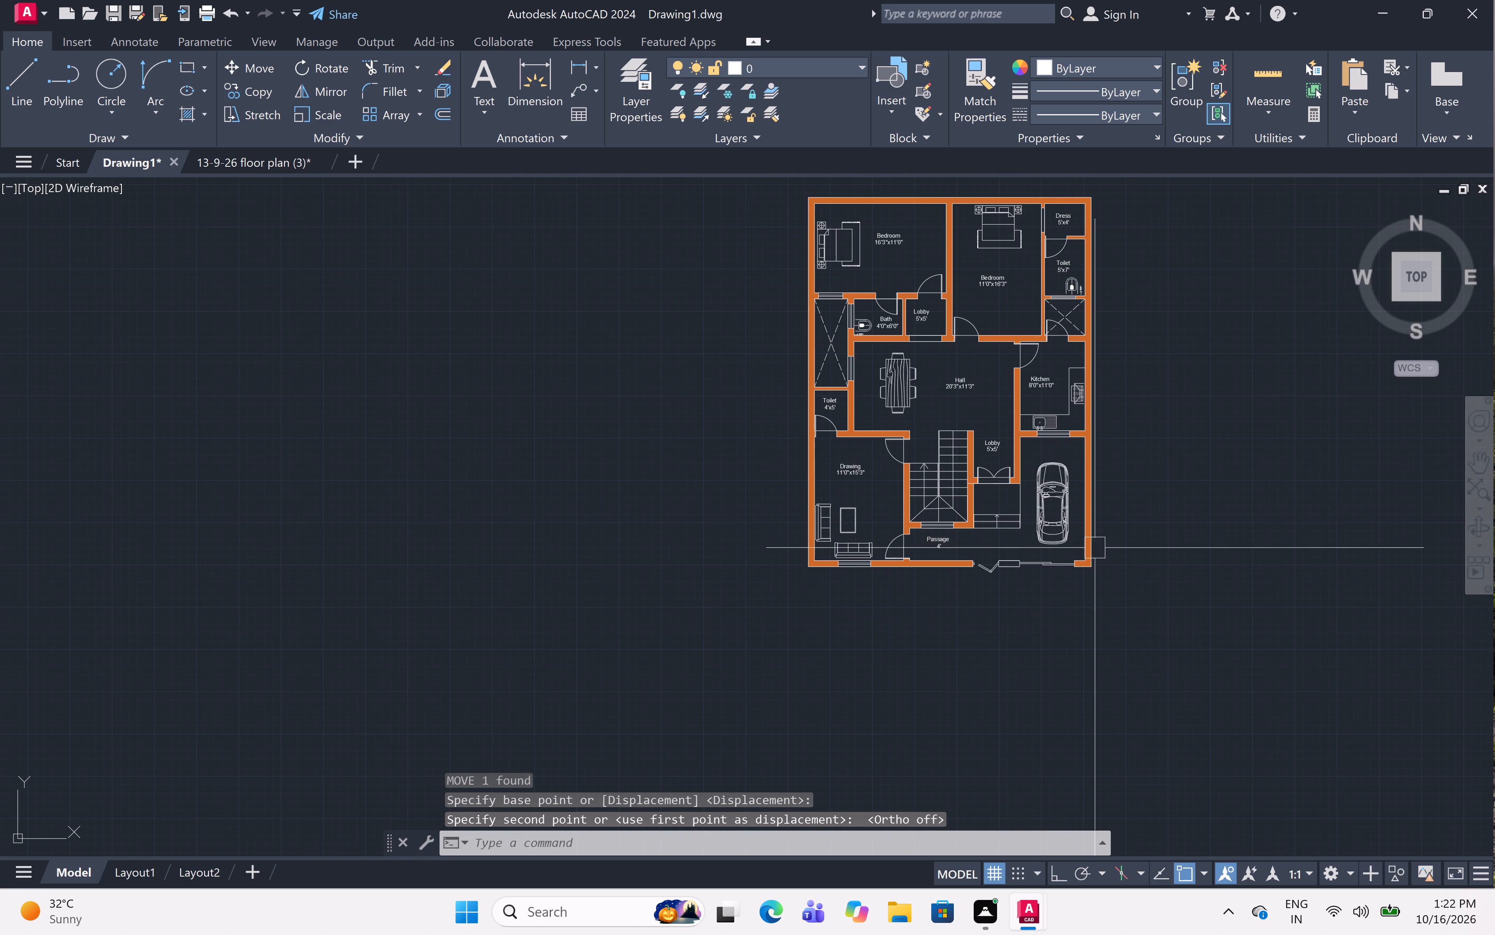
{"action": "scroll", "coordinate": [1059, 521], "scroll_direction": "up", "scroll_amount": 3}
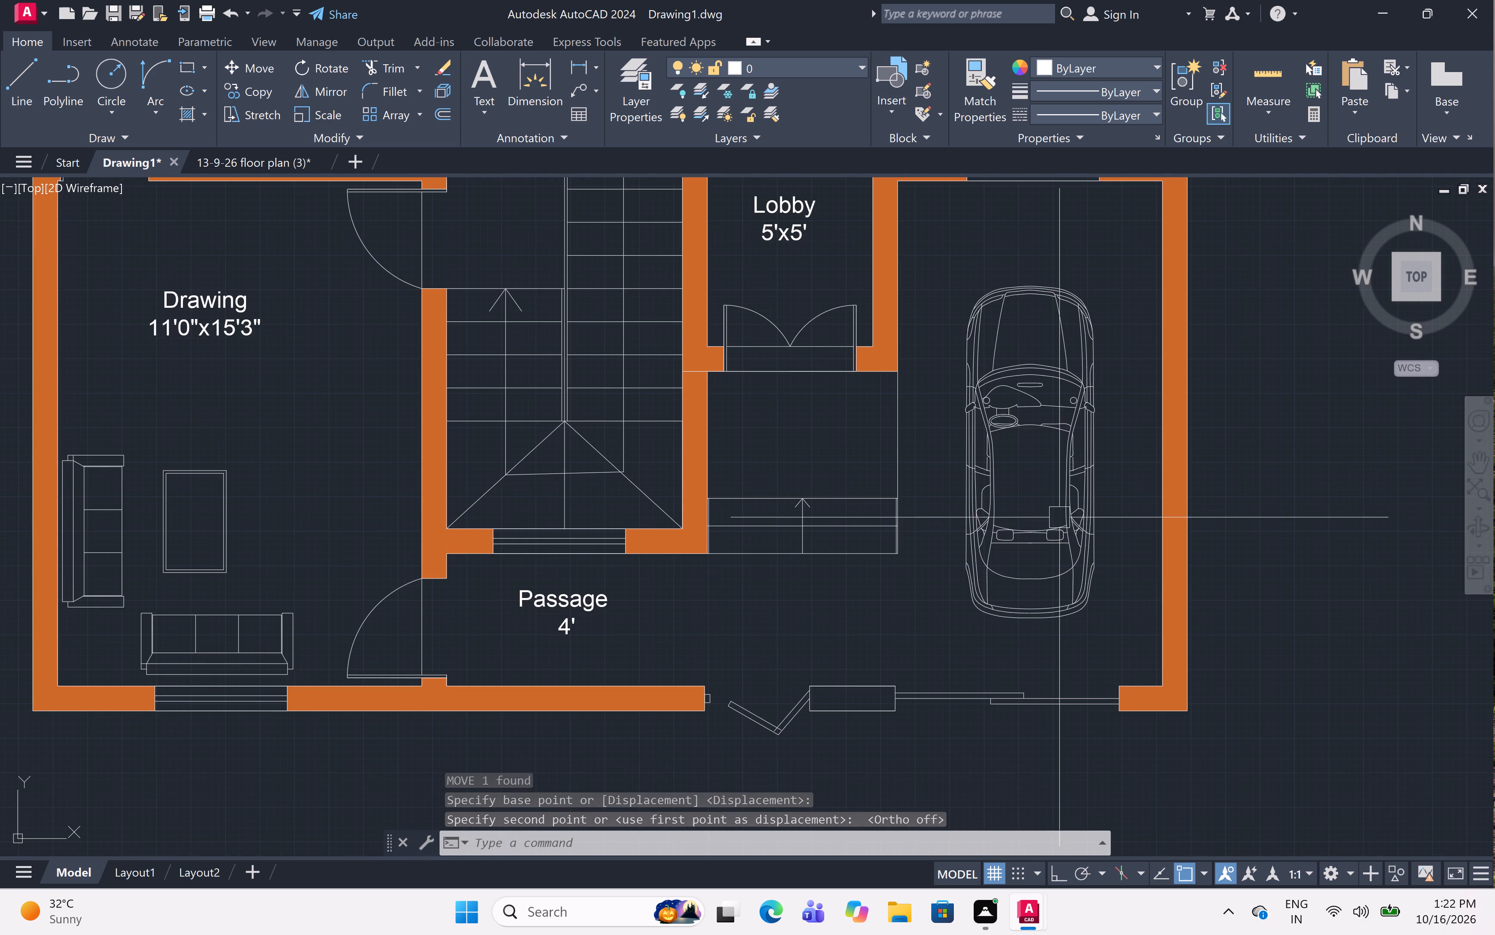
{"action": "left_click", "coordinate": [1060, 505]}
{"action": "right_click", "coordinate": [1063, 510]}
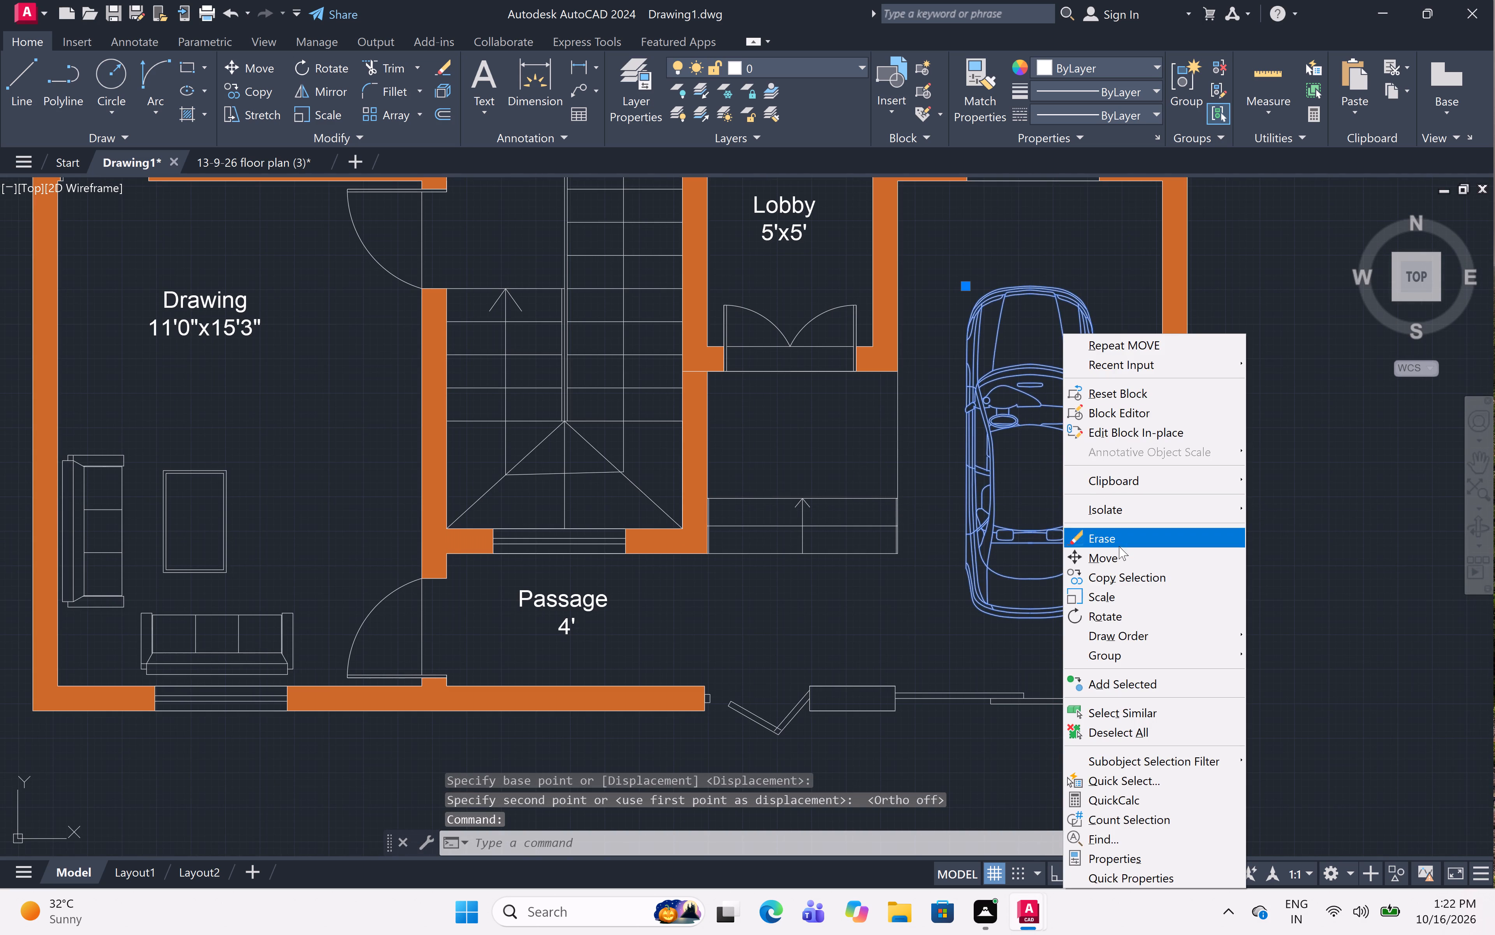
{"action": "left_click", "coordinate": [1120, 593]}
{"action": "left_click", "coordinate": [1048, 488]}
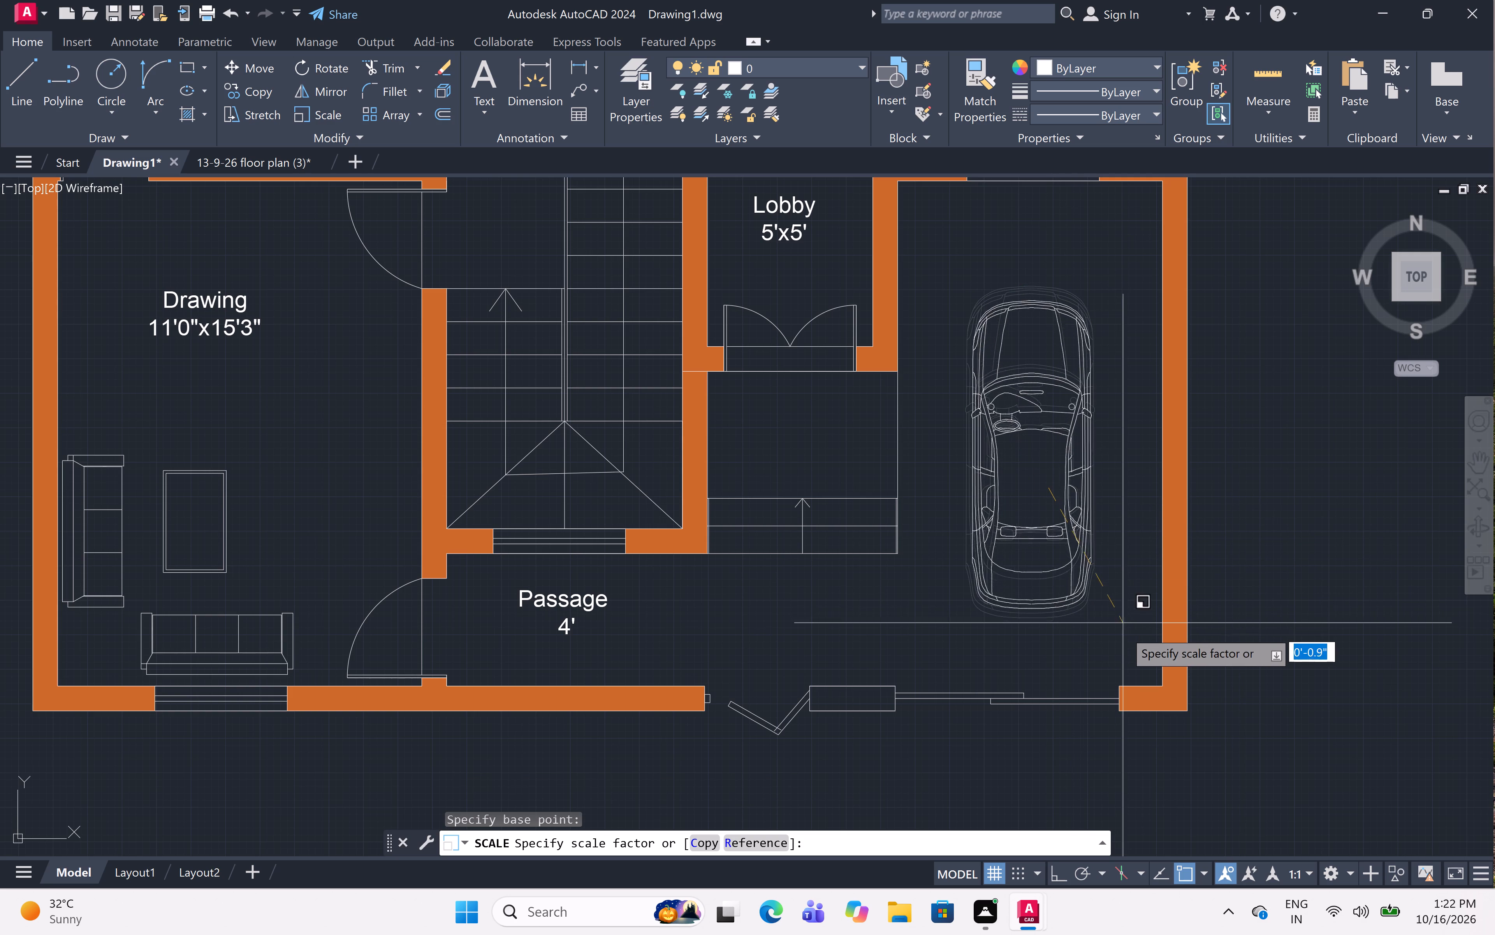
{"action": "left_click", "coordinate": [1141, 676]}
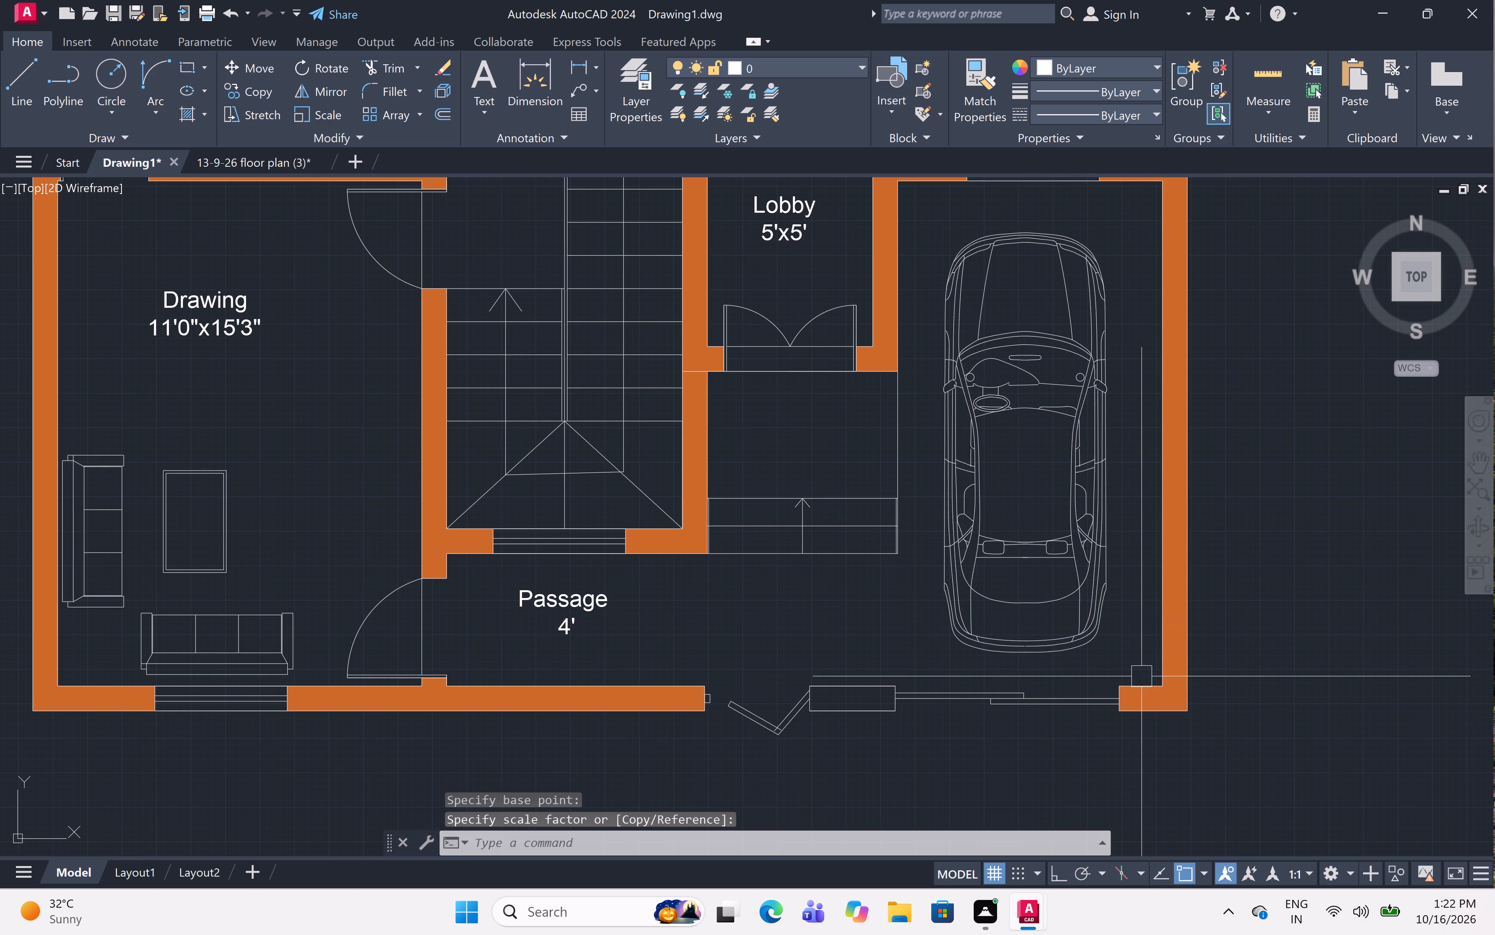
Examine the whole floor plan, checking the room labels, furniture and parked car.
{"action": "scroll", "coordinate": [1045, 497], "scroll_direction": "down", "scroll_amount": 2}
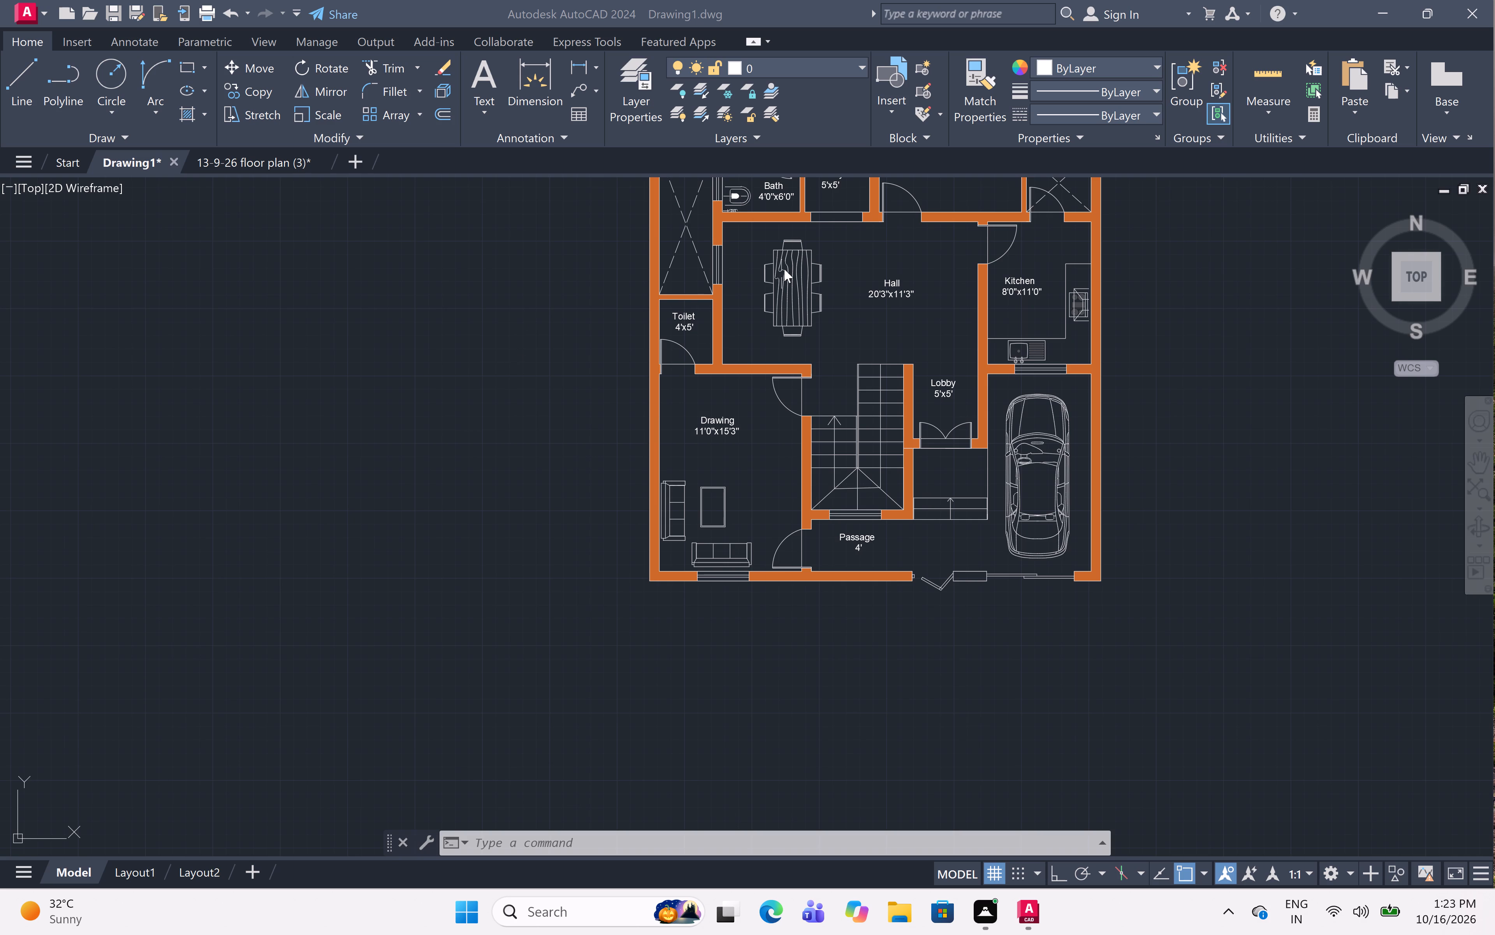
{"action": "scroll", "coordinate": [785, 382], "scroll_direction": "down", "scroll_amount": 2}
{"action": "scroll", "coordinate": [942, 306], "scroll_direction": "up", "scroll_amount": 1}
{"action": "middle_click_drag", "start_coordinate": [942, 307], "coordinate": [942, 313]}
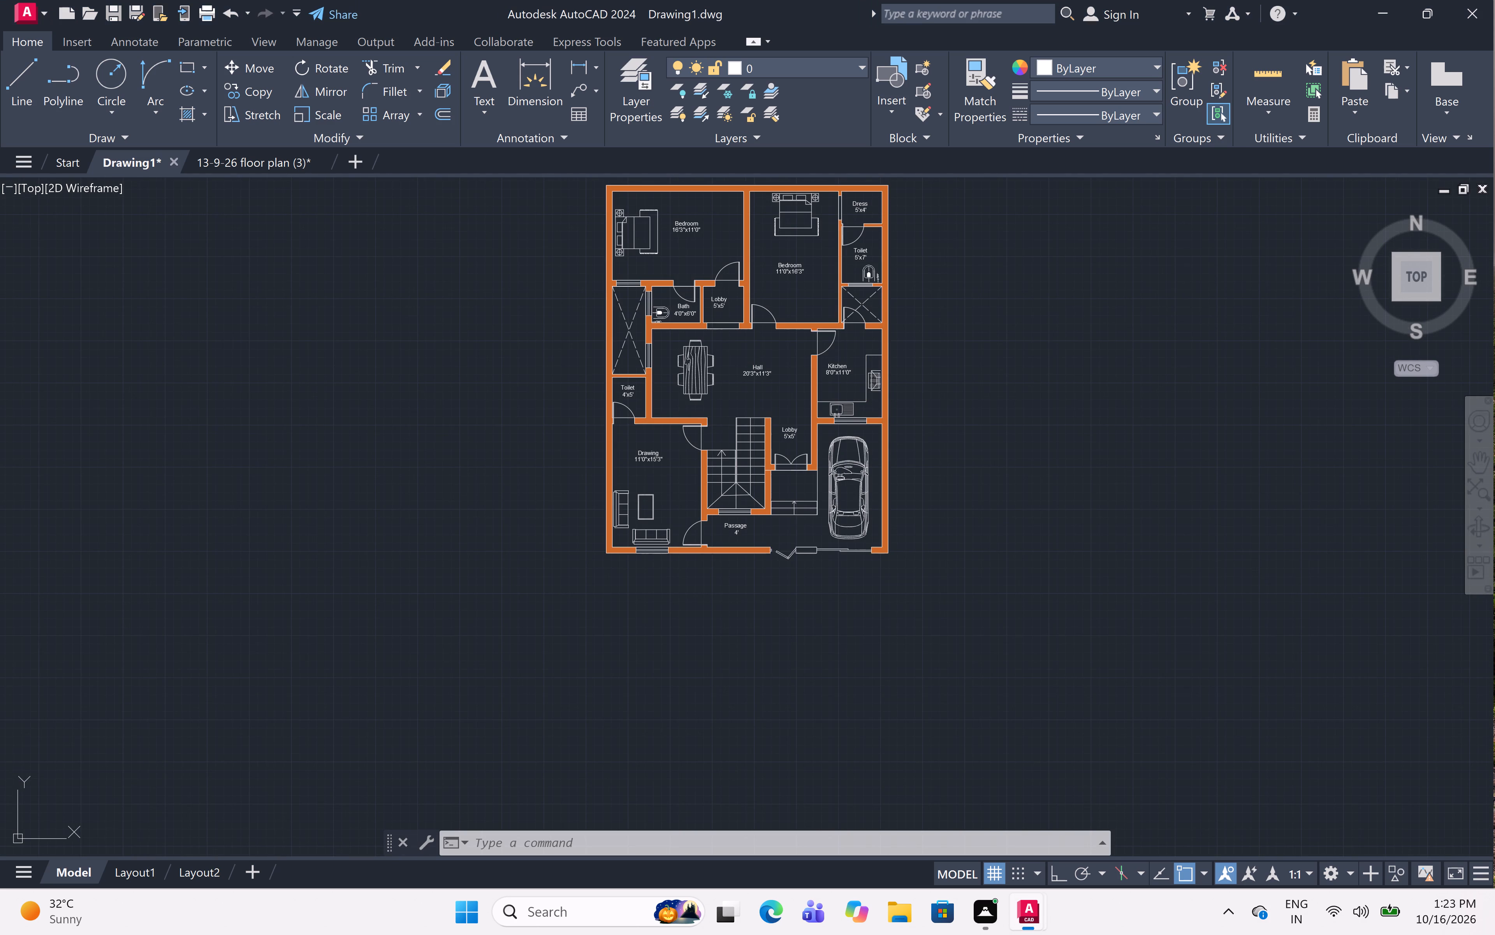
{"action": "middle_click_drag", "start_coordinate": [942, 313], "coordinate": [946, 457]}
{"action": "middle_click_drag", "start_coordinate": [979, 303], "coordinate": [981, 369]}
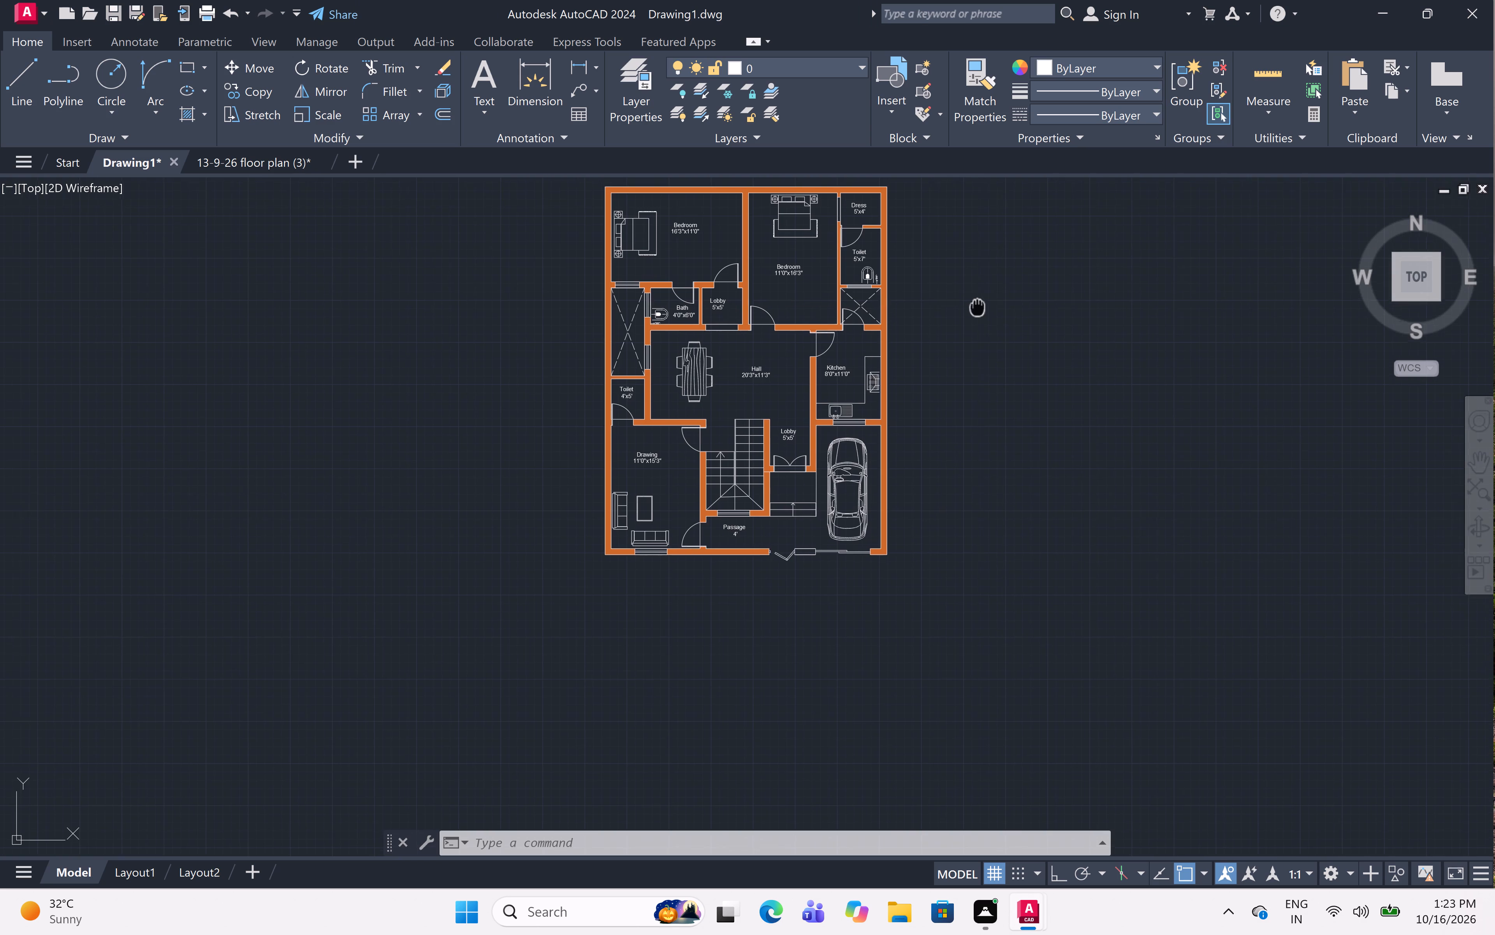
{"action": "middle_click_drag", "start_coordinate": [981, 369], "coordinate": [989, 395]}
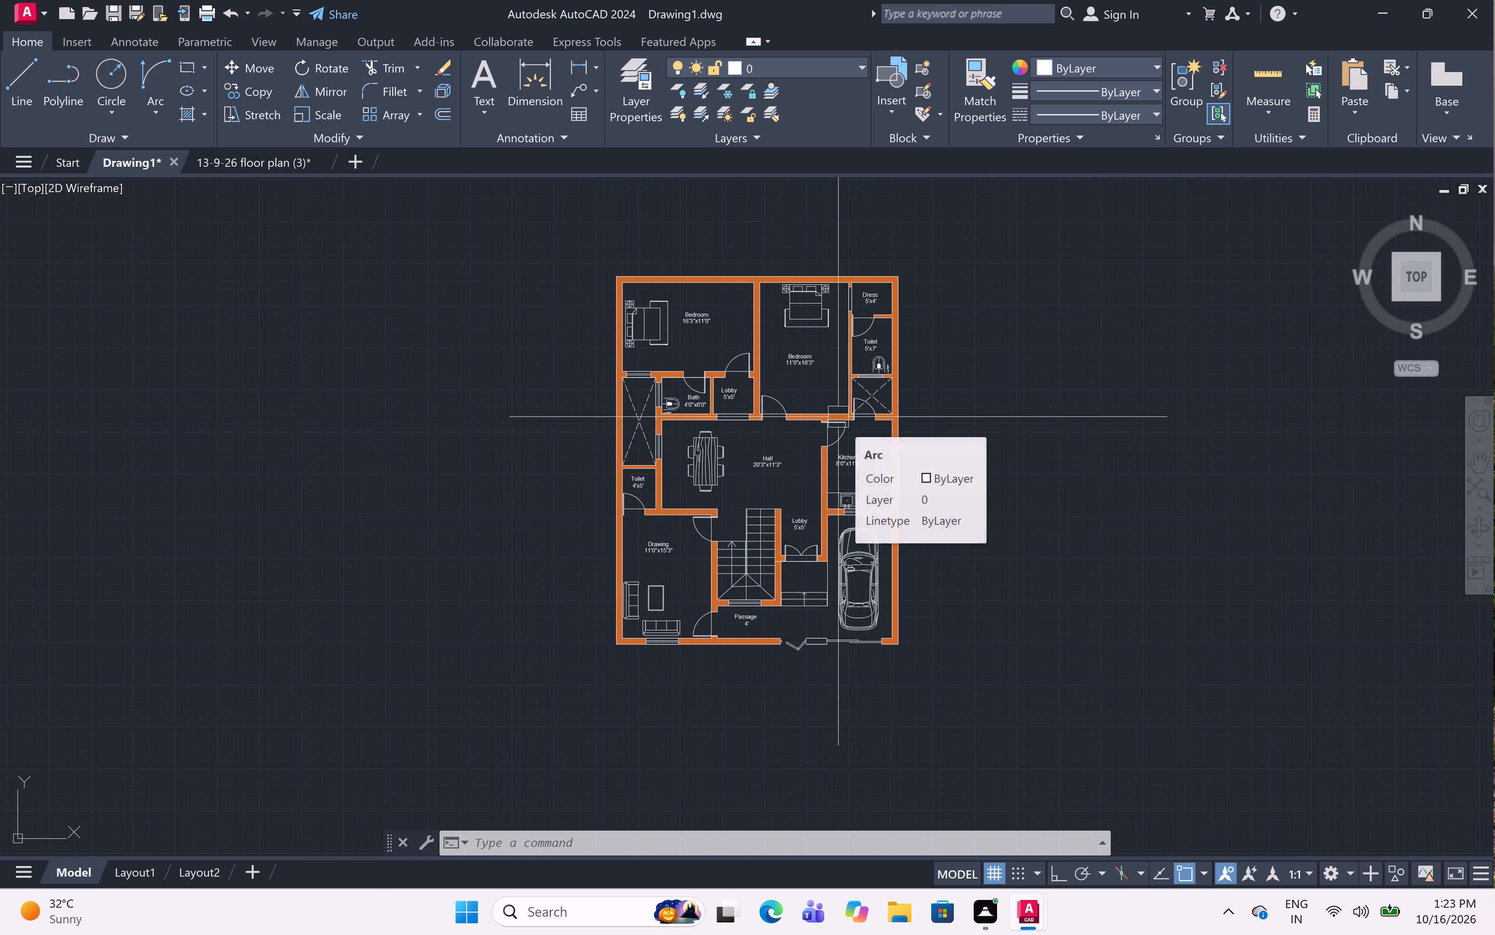
{"action": "scroll", "coordinate": [654, 443], "scroll_direction": "down", "scroll_amount": 1}
{"action": "scroll", "coordinate": [678, 476], "scroll_direction": "up", "scroll_amount": 2}
{"action": "middle_click_drag", "start_coordinate": [679, 476], "coordinate": [688, 507]}
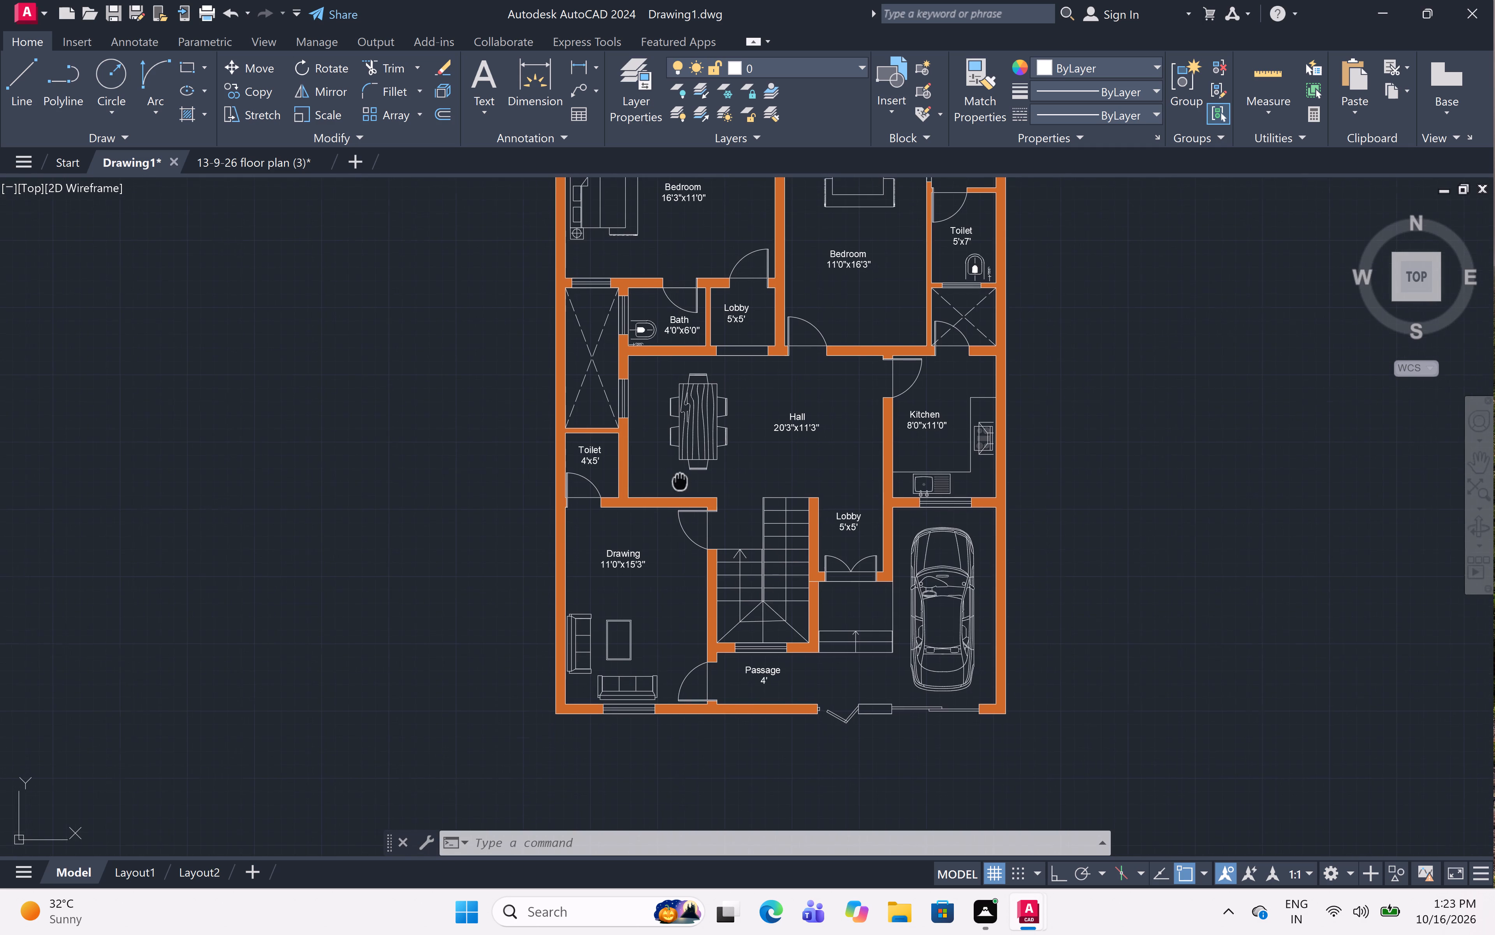
{"action": "middle_click_drag", "start_coordinate": [688, 507], "coordinate": [693, 559]}
{"action": "scroll", "coordinate": [837, 424], "scroll_direction": "down", "scroll_amount": 1}
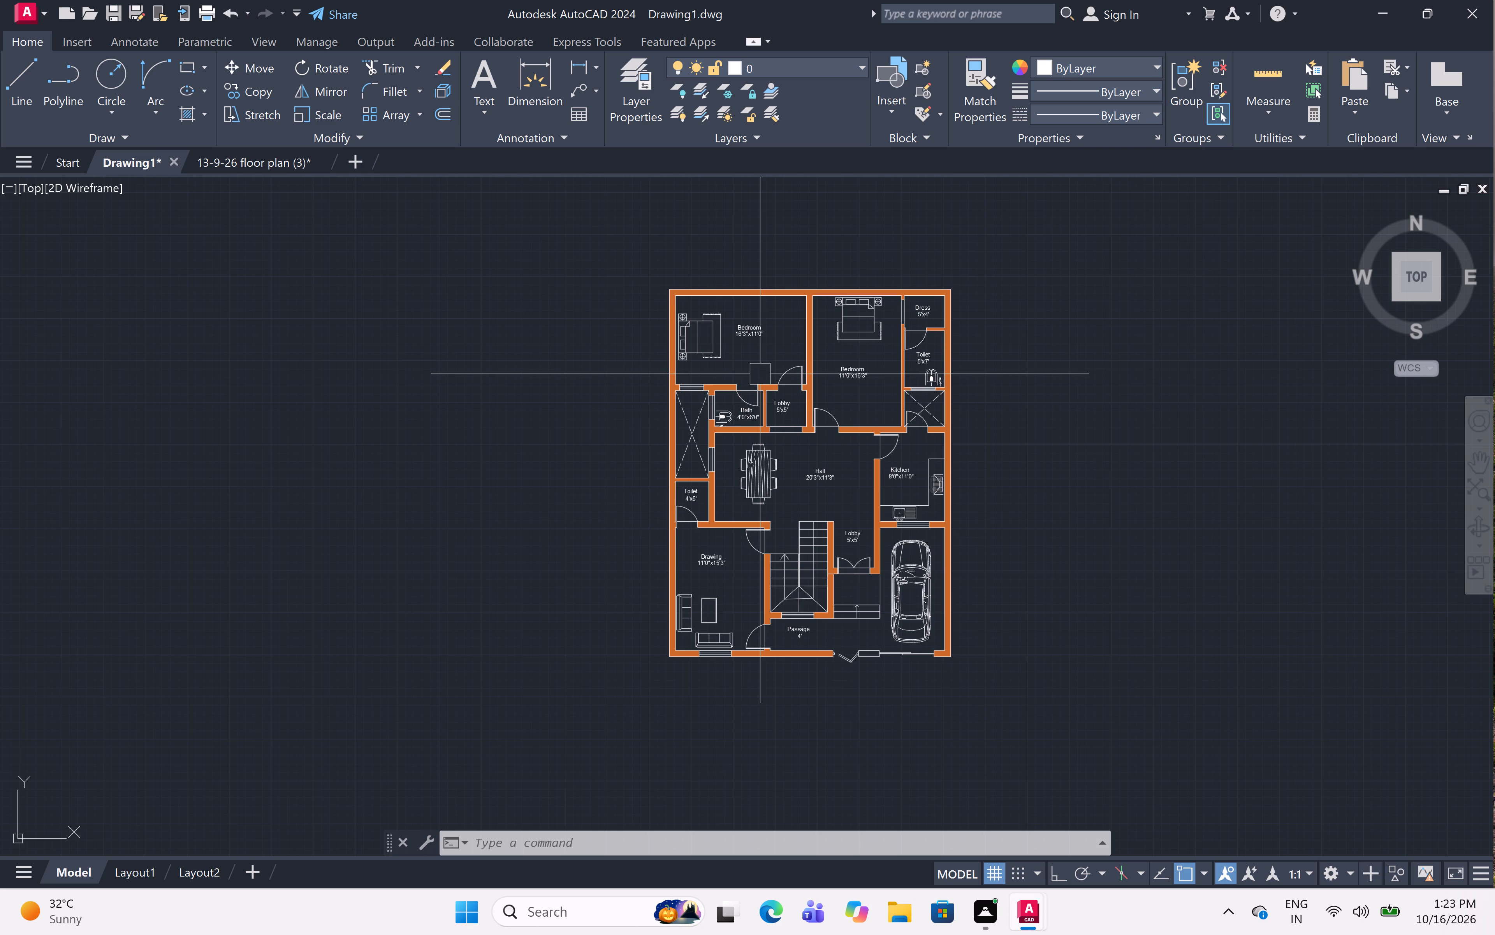
{"action": "scroll", "coordinate": [696, 314], "scroll_direction": "up", "scroll_amount": 3}
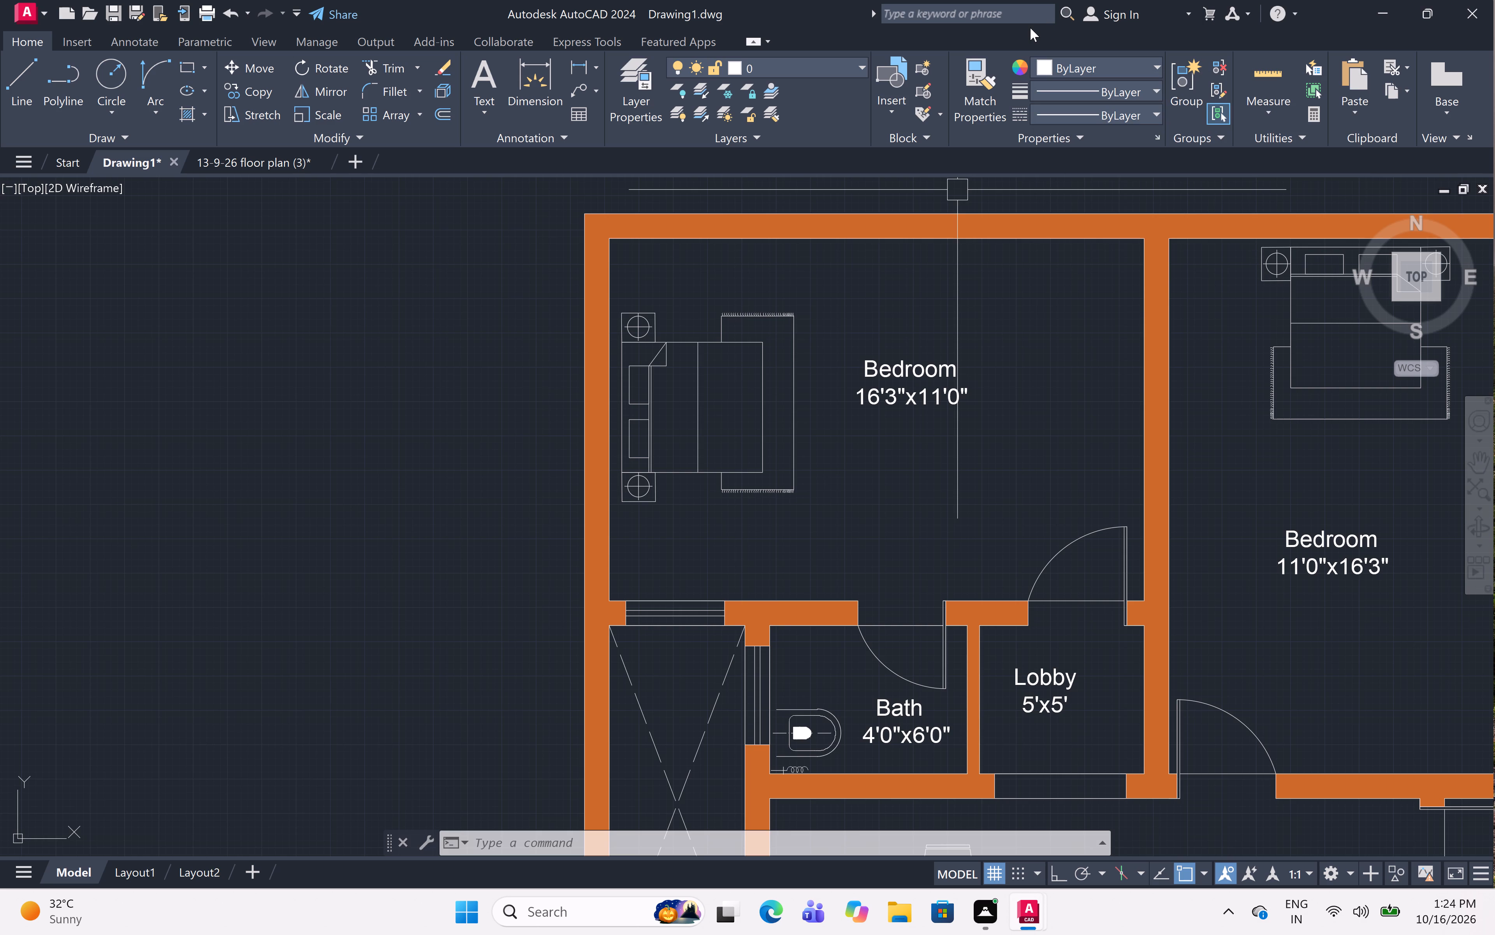
{"action": "scroll", "coordinate": [982, 36], "scroll_direction": "down", "scroll_amount": 3}
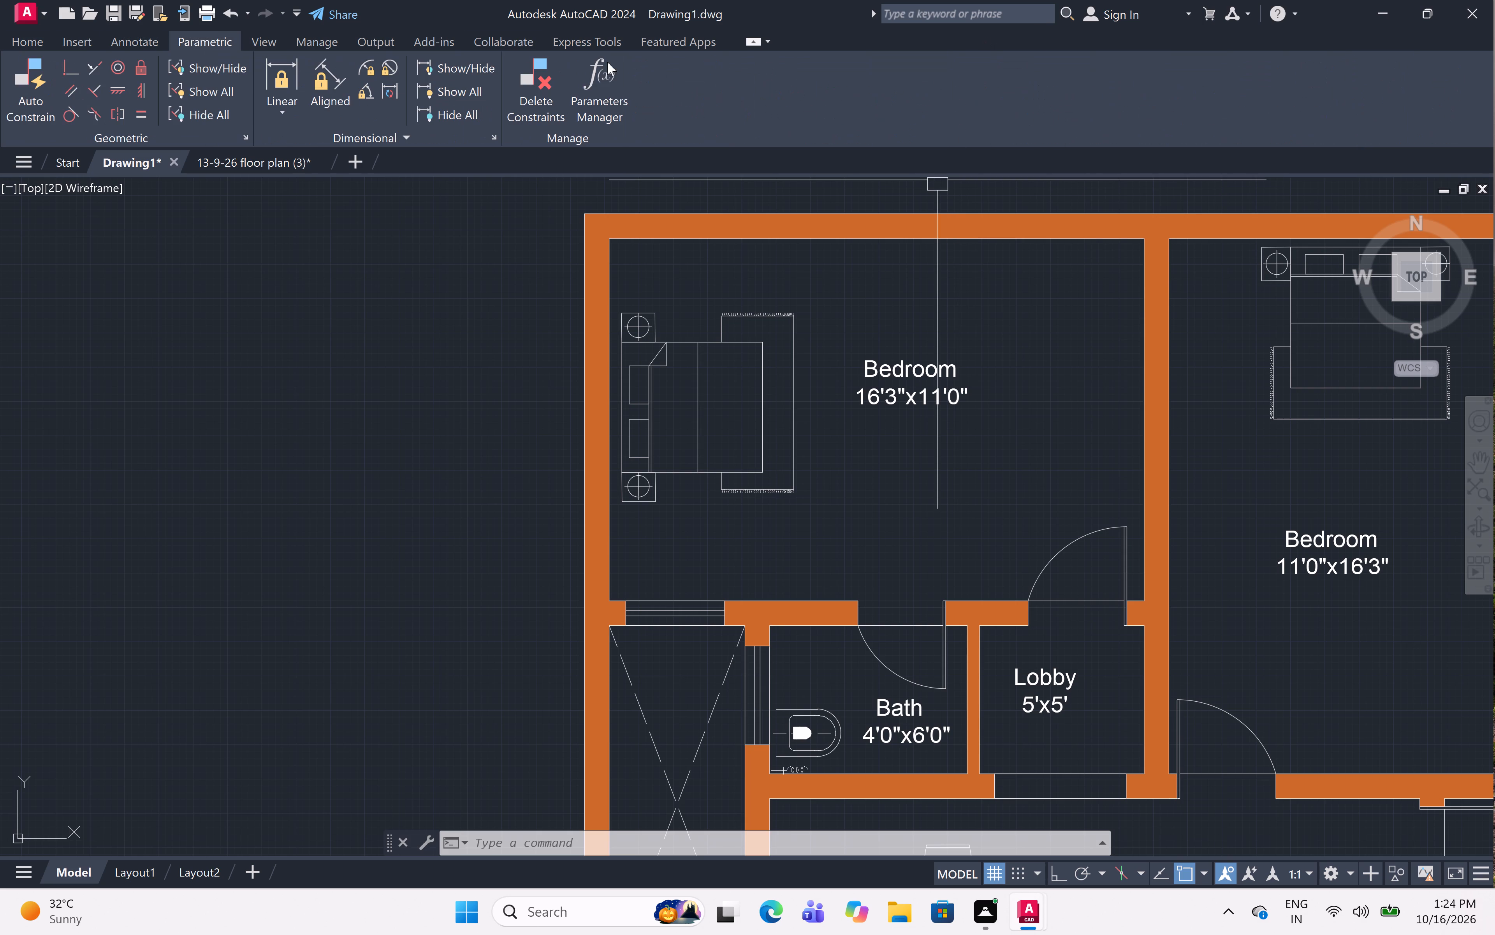
{"action": "left_click", "coordinate": [19, 38]}
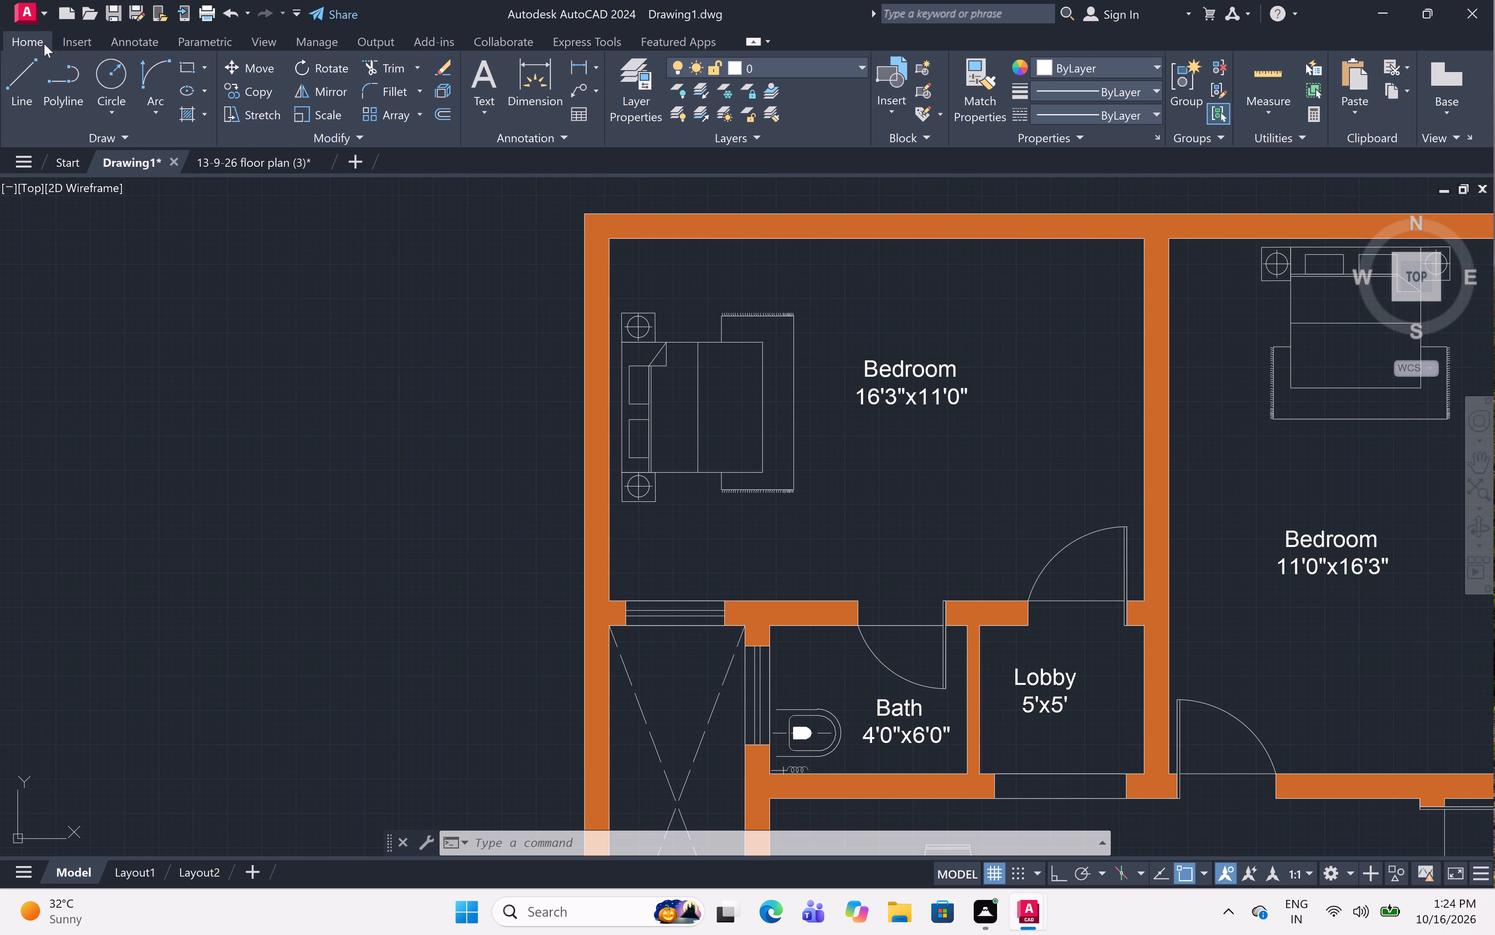
{"action": "scroll", "coordinate": [634, 351], "scroll_direction": "down", "scroll_amount": 3}
{"action": "middle_click_drag", "start_coordinate": [717, 379], "coordinate": [716, 329]}
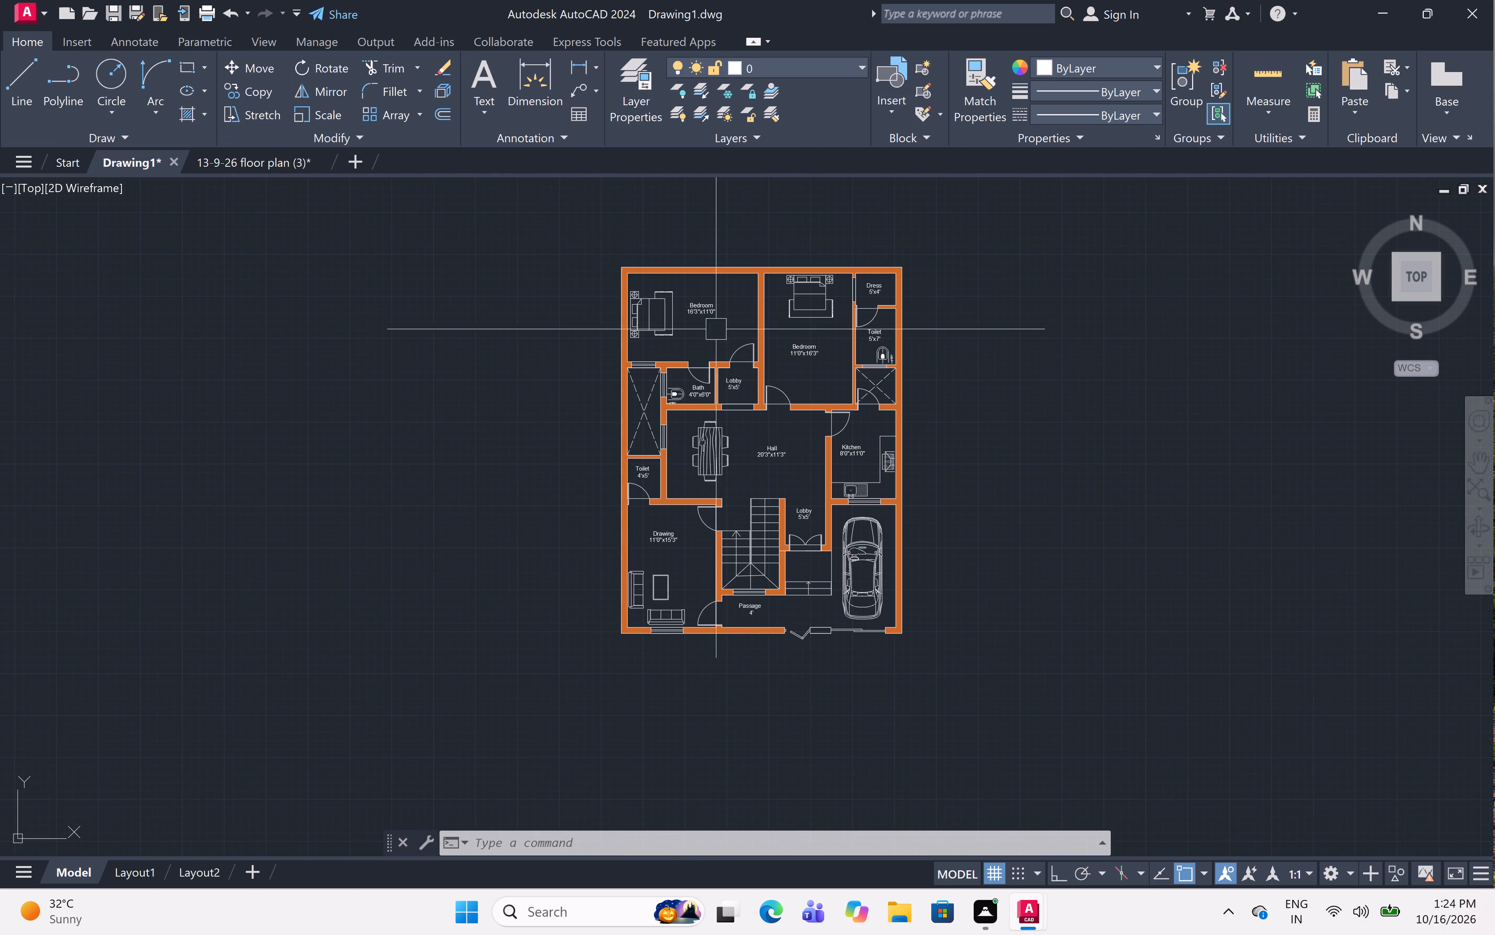
{"action": "scroll", "coordinate": [721, 335], "scroll_direction": "up", "scroll_amount": 1}
{"action": "middle_click_drag", "start_coordinate": [723, 335], "coordinate": [758, 310]}
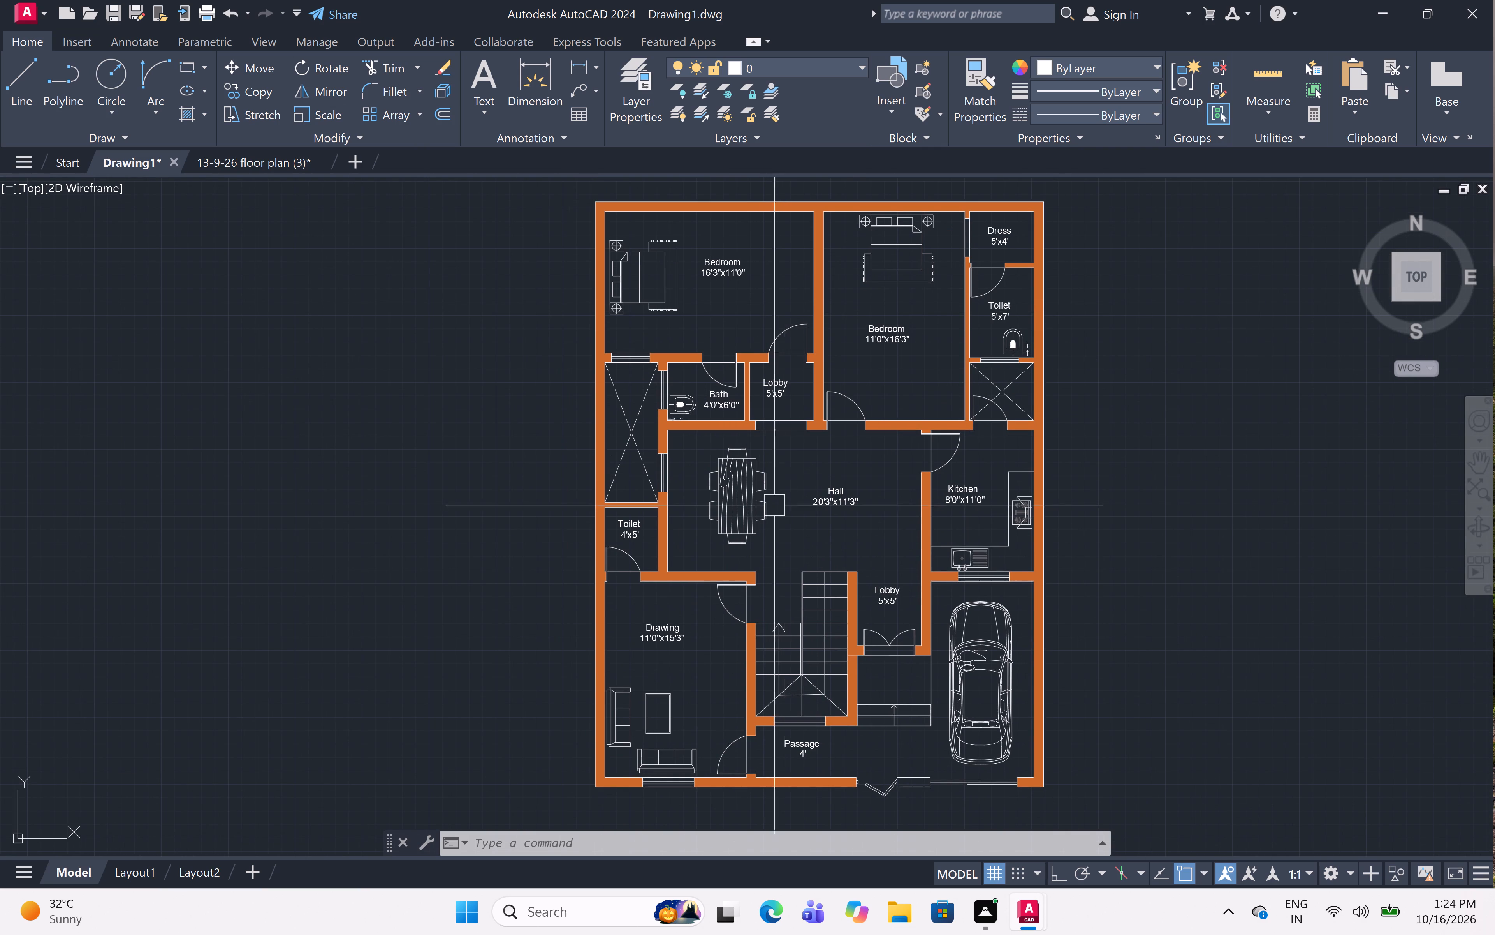
{"action": "middle_click_drag", "start_coordinate": [765, 462], "coordinate": [752, 473]}
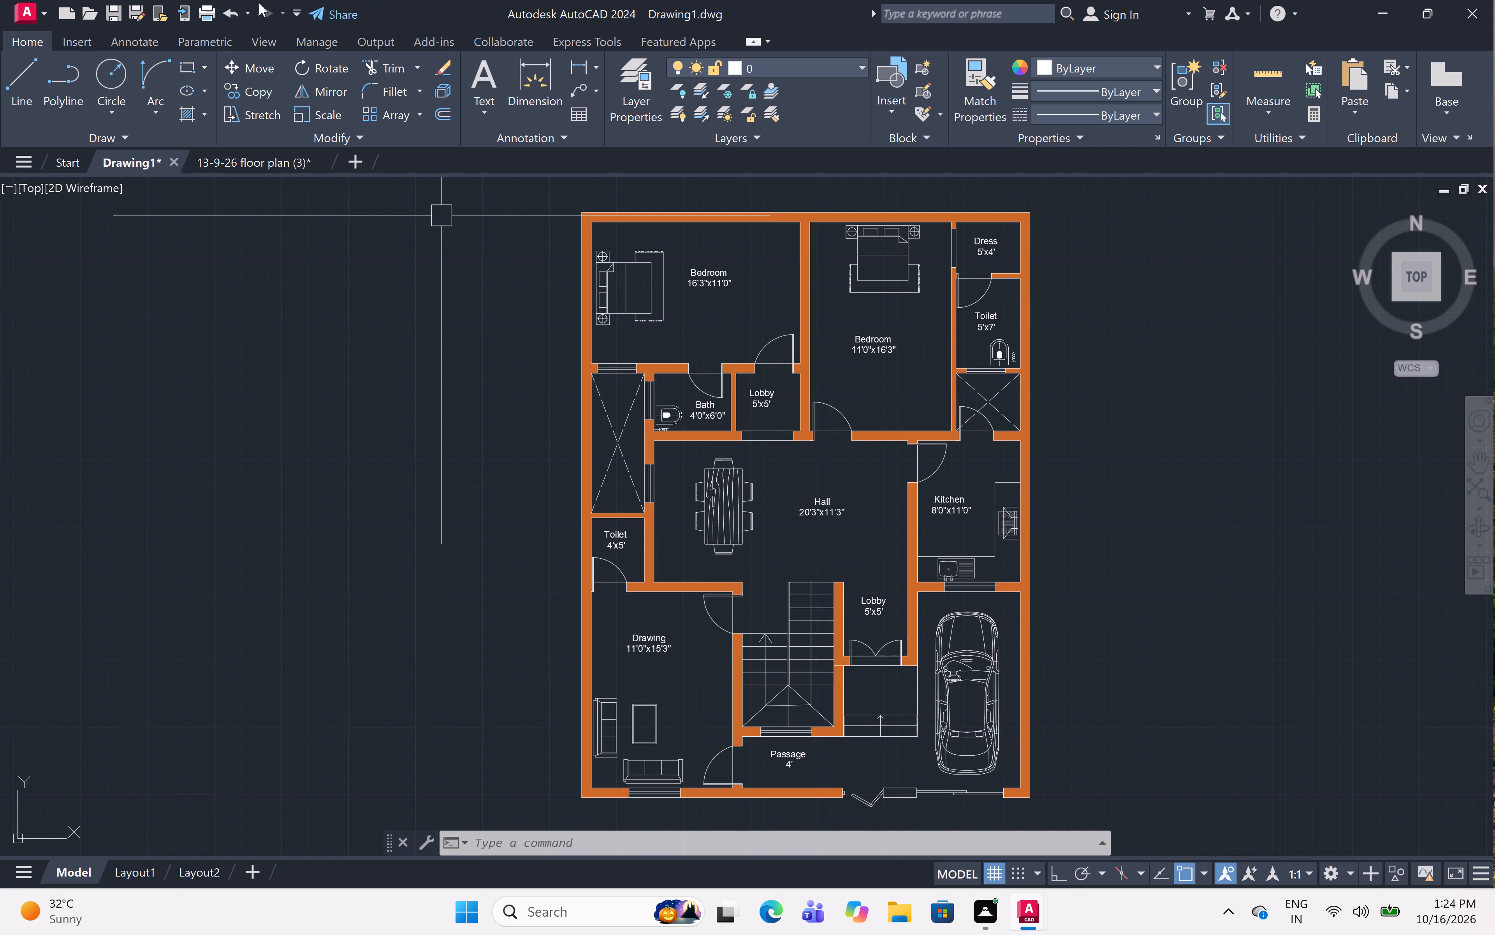
Start a plot of the model with the DWG To PDF.pc3 plotter and ISO A4 (297.00 x 210.00 MM) paper.
{"action": "left_click", "coordinate": [196, 11]}
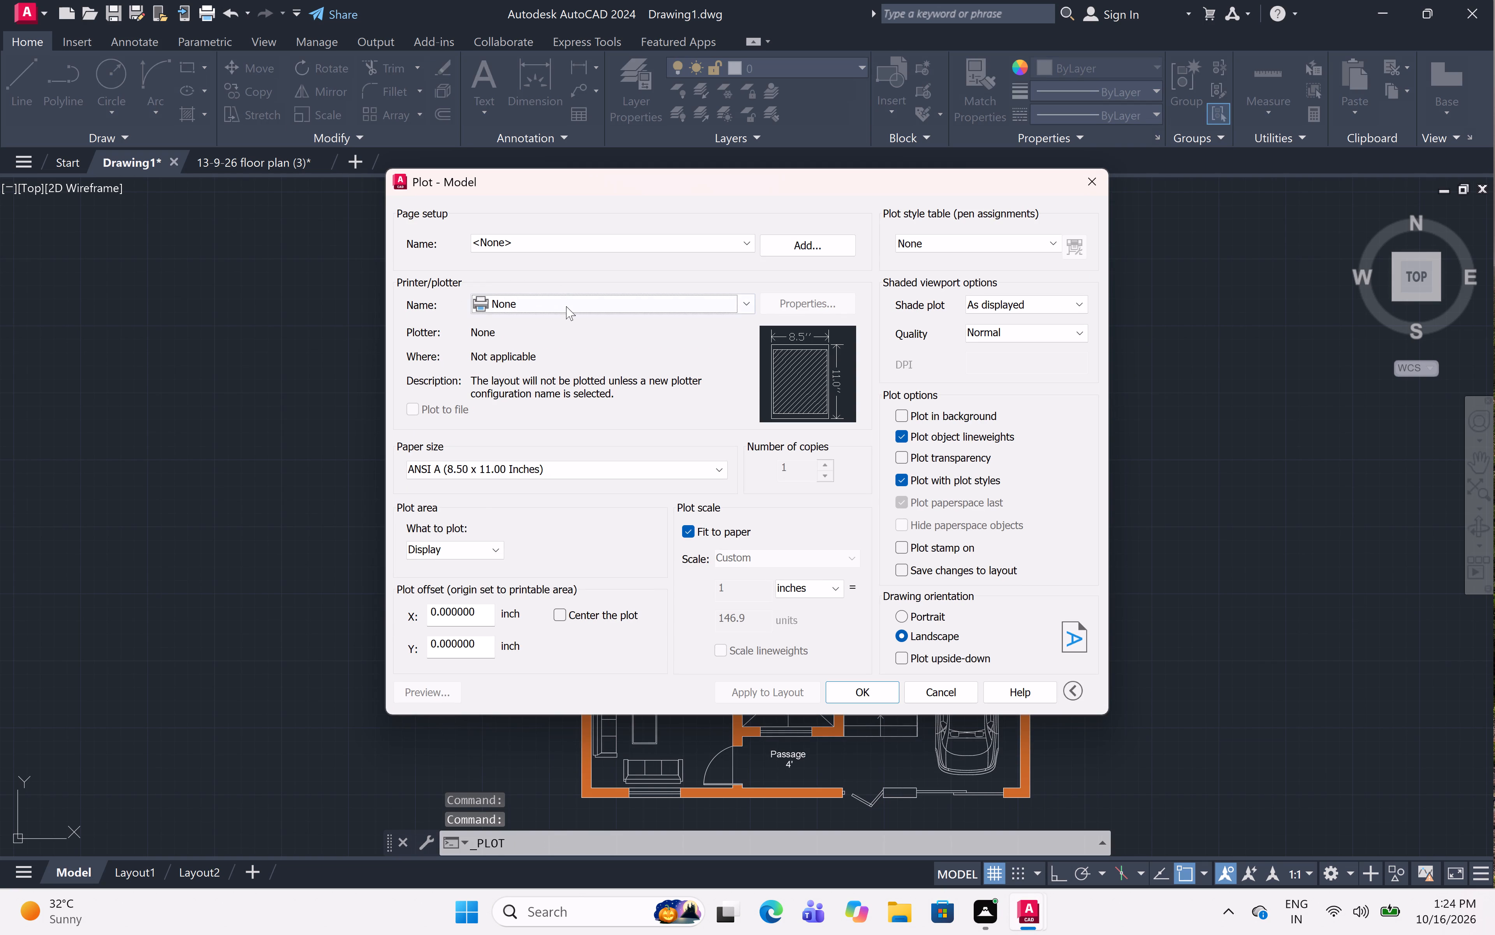
{"action": "left_click", "coordinate": [566, 306]}
{"action": "left_click", "coordinate": [569, 478]}
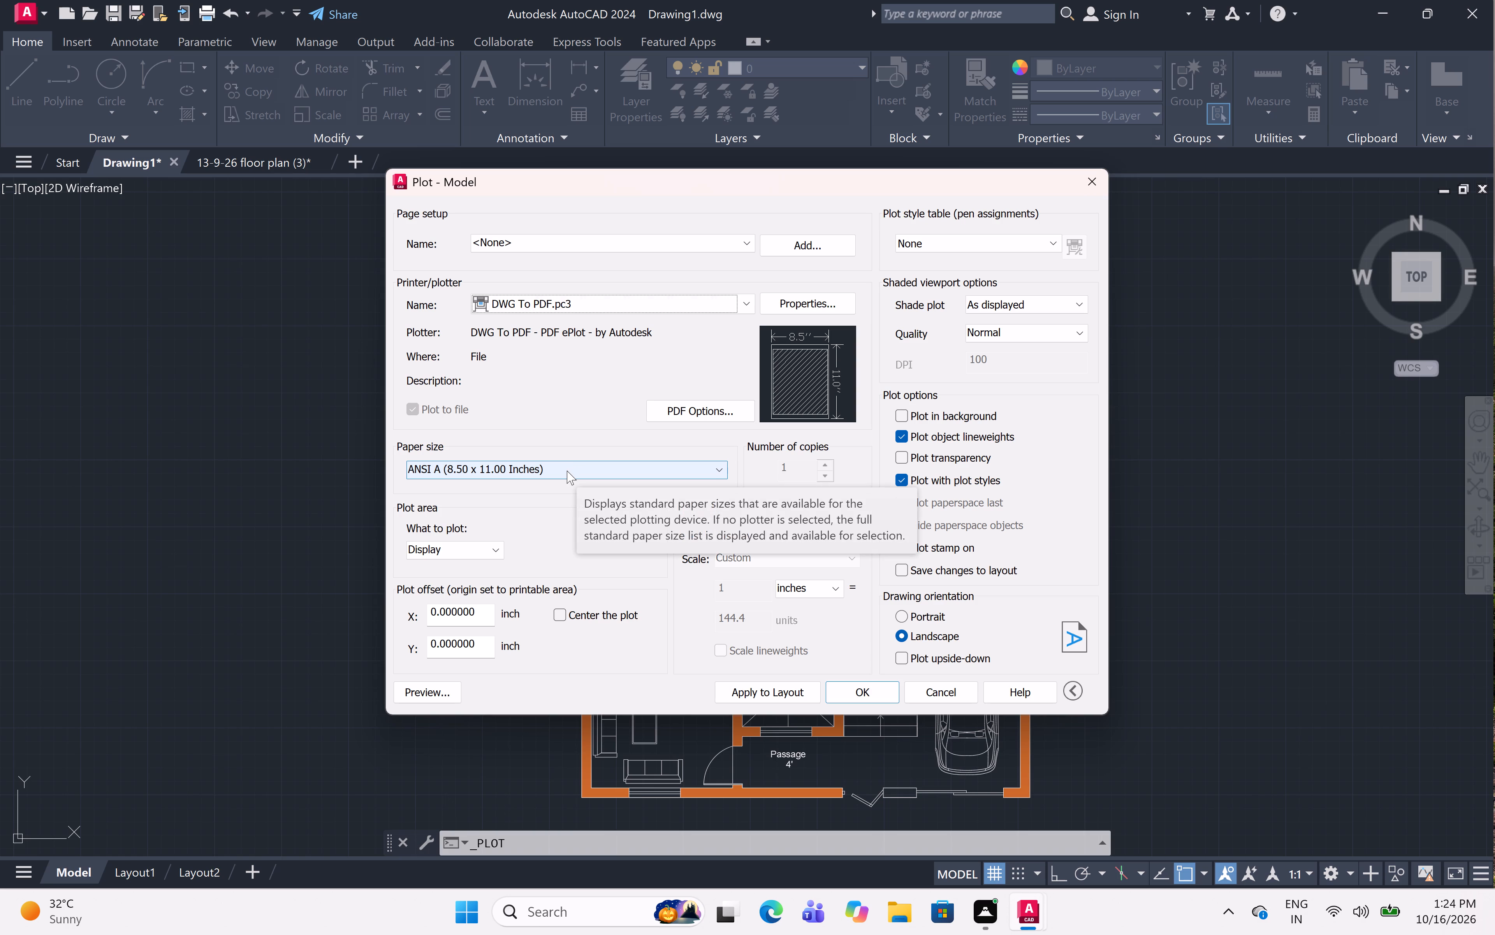
{"action": "left_click", "coordinate": [570, 473]}
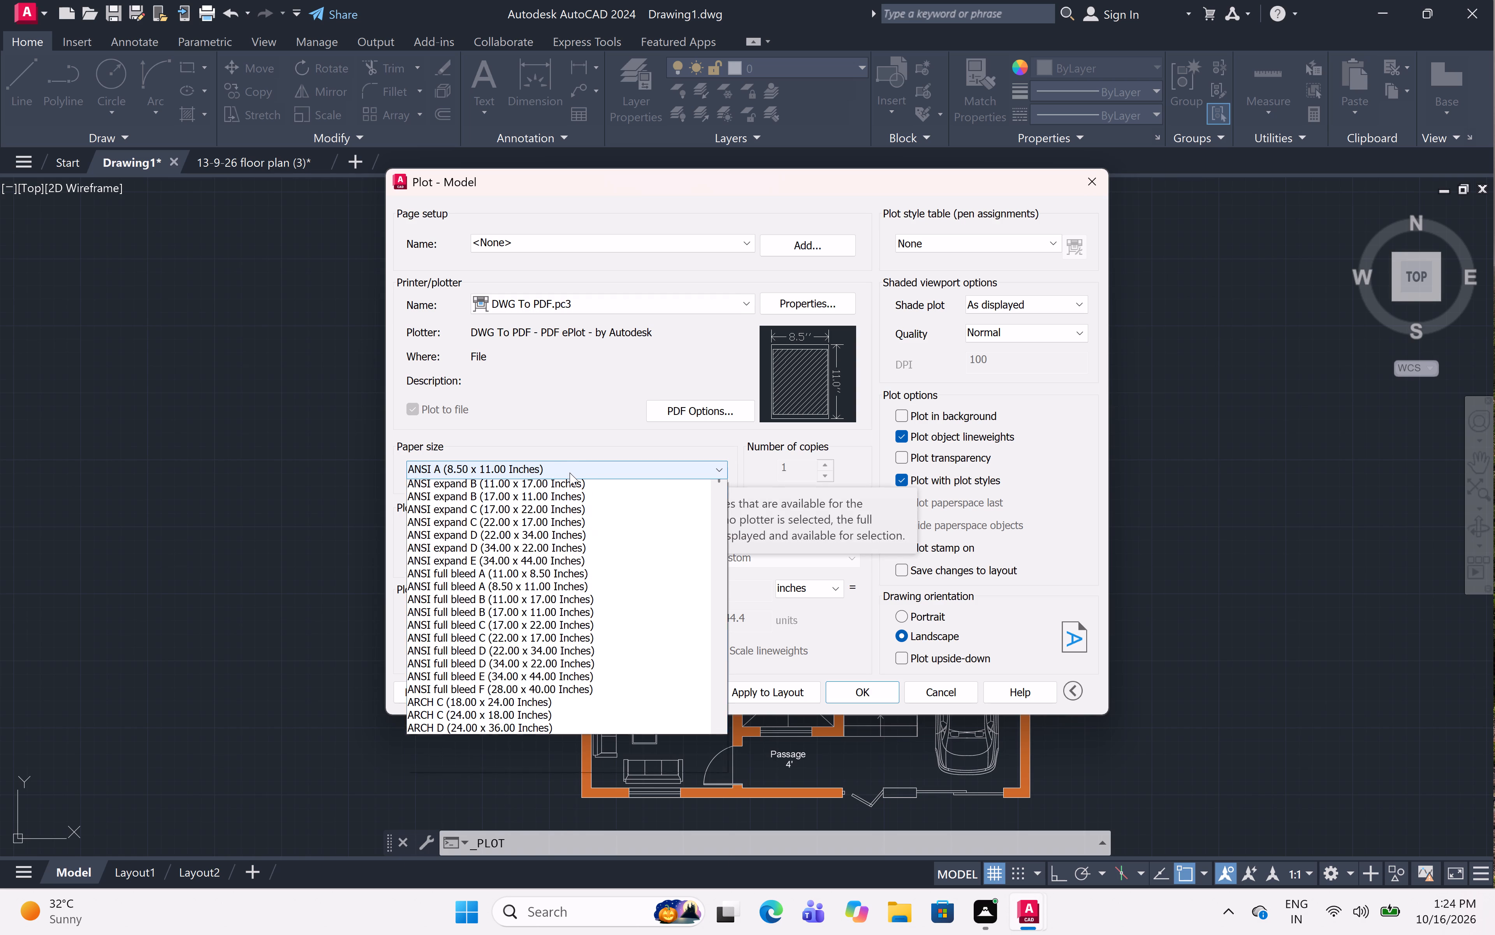
{"action": "scroll", "coordinate": [512, 612], "scroll_direction": "down", "scroll_amount": 4}
{"action": "scroll", "coordinate": [497, 668], "scroll_direction": "down", "scroll_amount": 3}
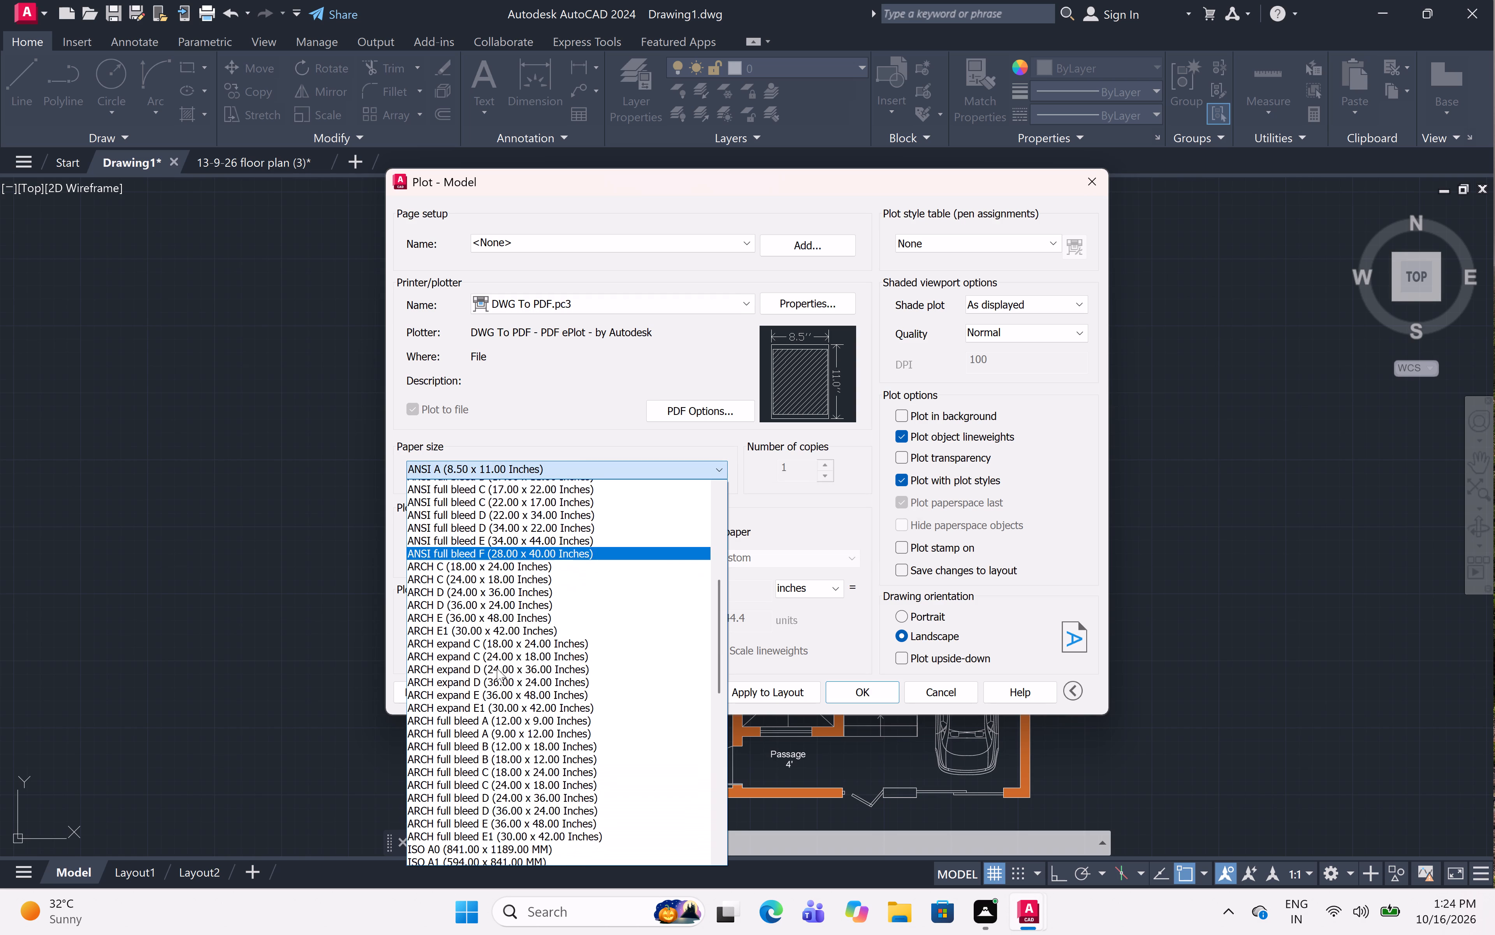
{"action": "scroll", "coordinate": [497, 665], "scroll_direction": "down", "scroll_amount": 4}
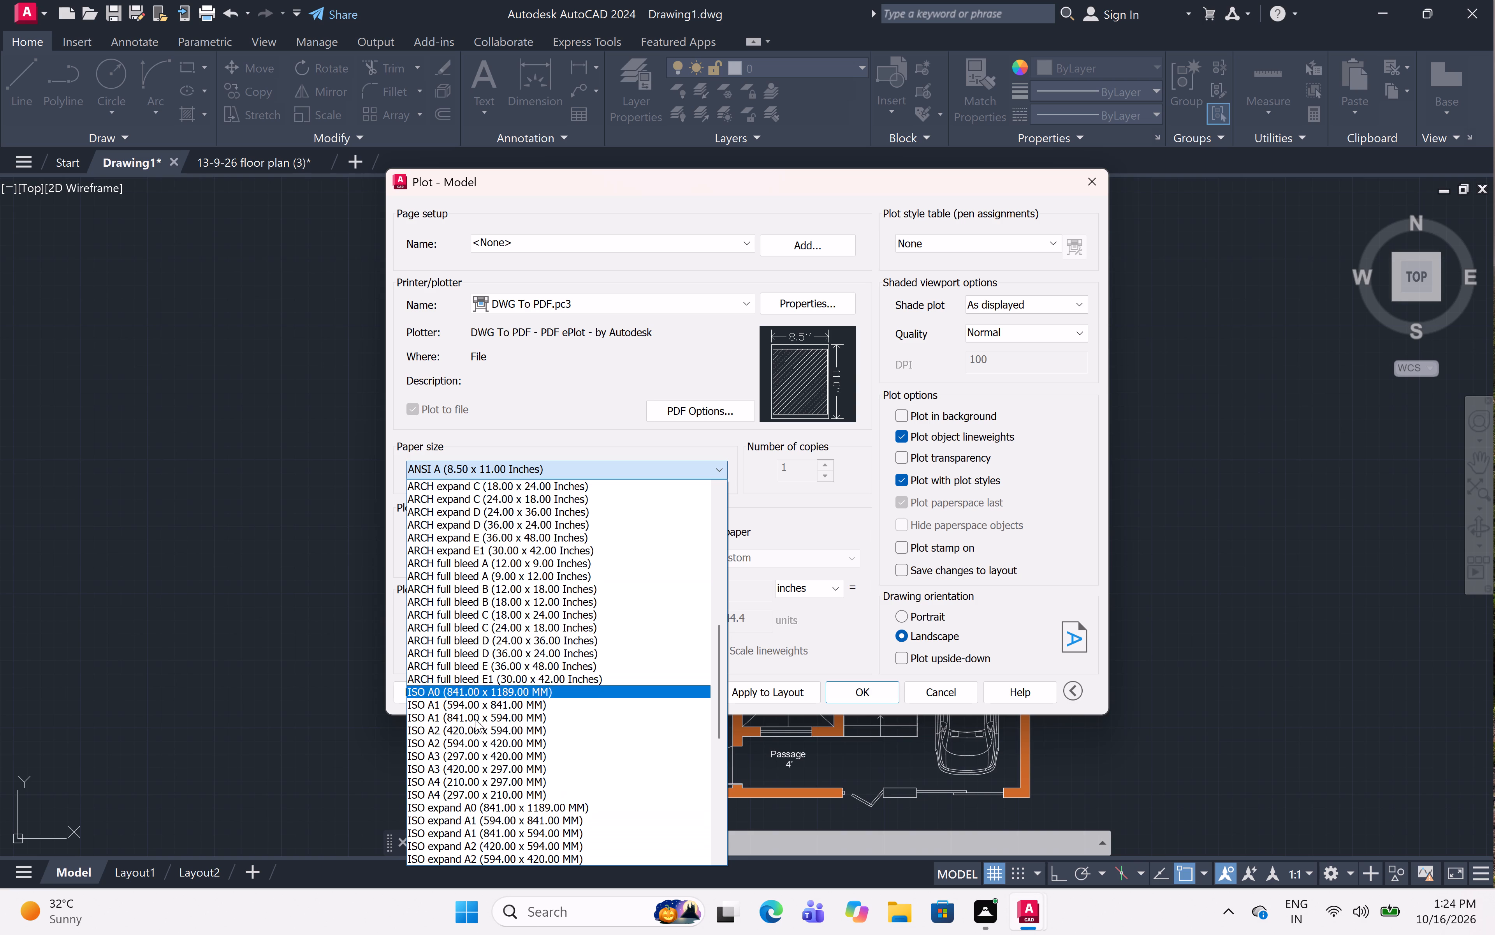
{"action": "left_click", "coordinate": [455, 789]}
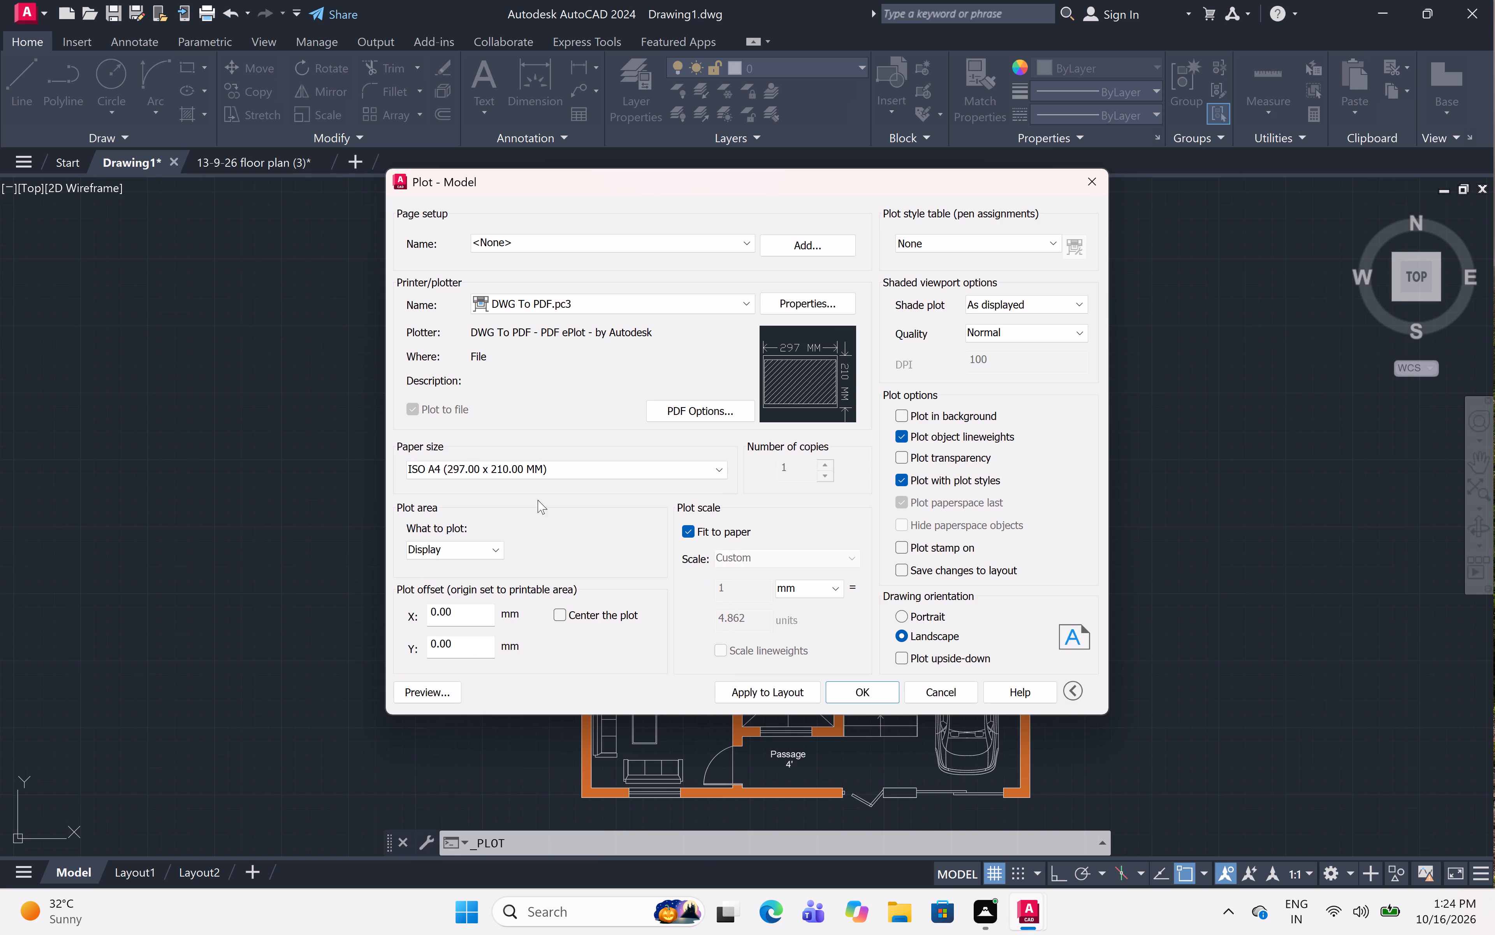
Set the plot area to a window enclosing the entire floor plan with a small margin around the outer walls.
{"action": "left_click", "coordinate": [498, 548]}
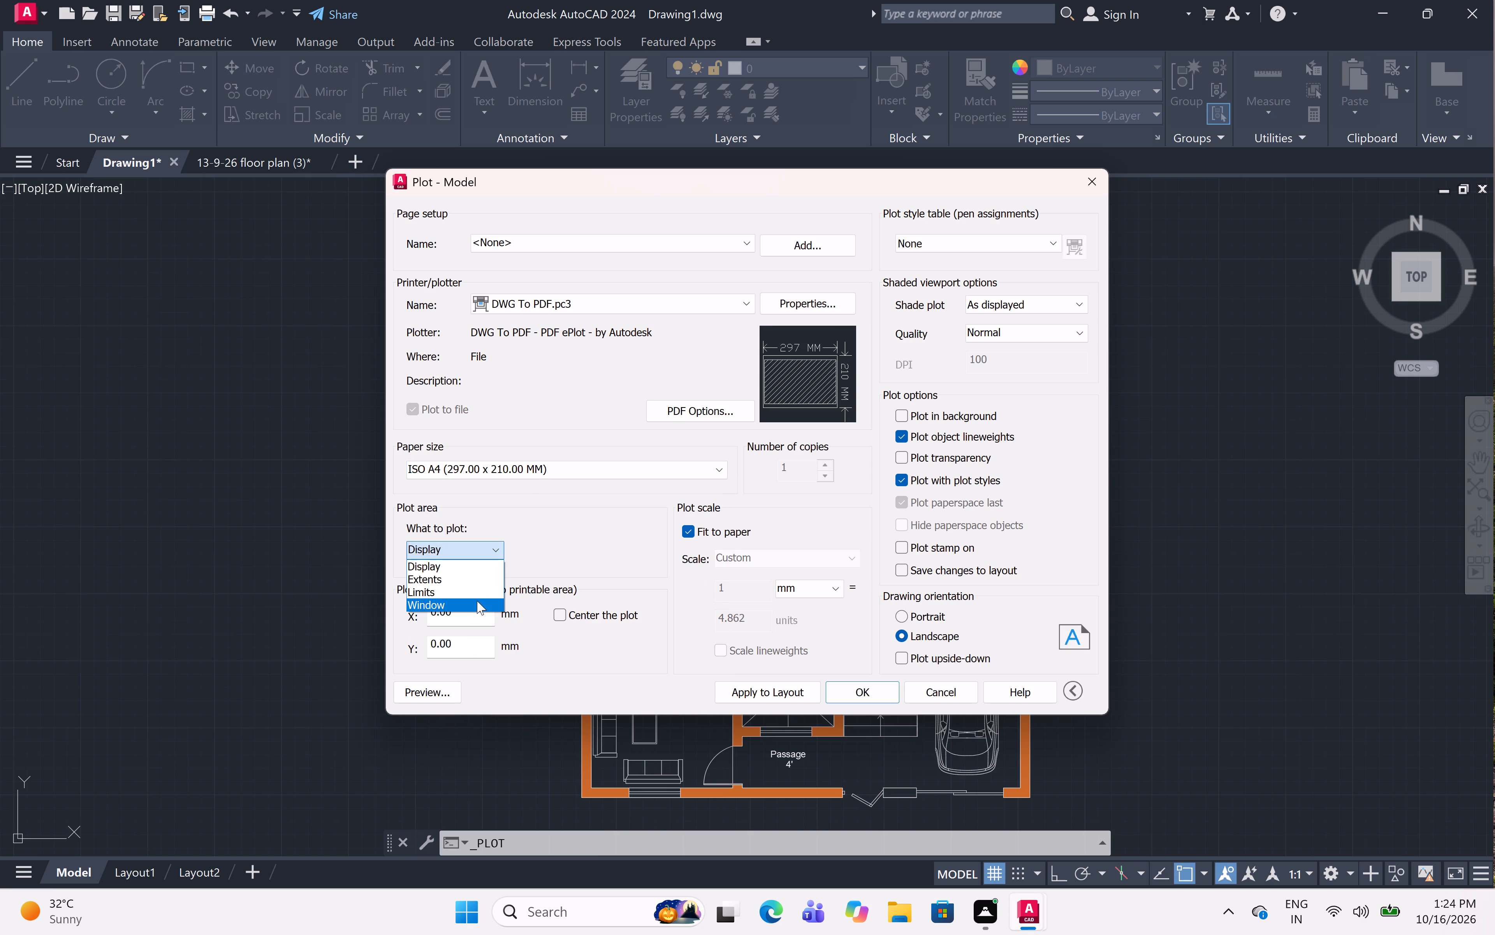
{"action": "left_click", "coordinate": [479, 600]}
{"action": "scroll", "coordinate": [499, 363], "scroll_direction": "down", "scroll_amount": 2}
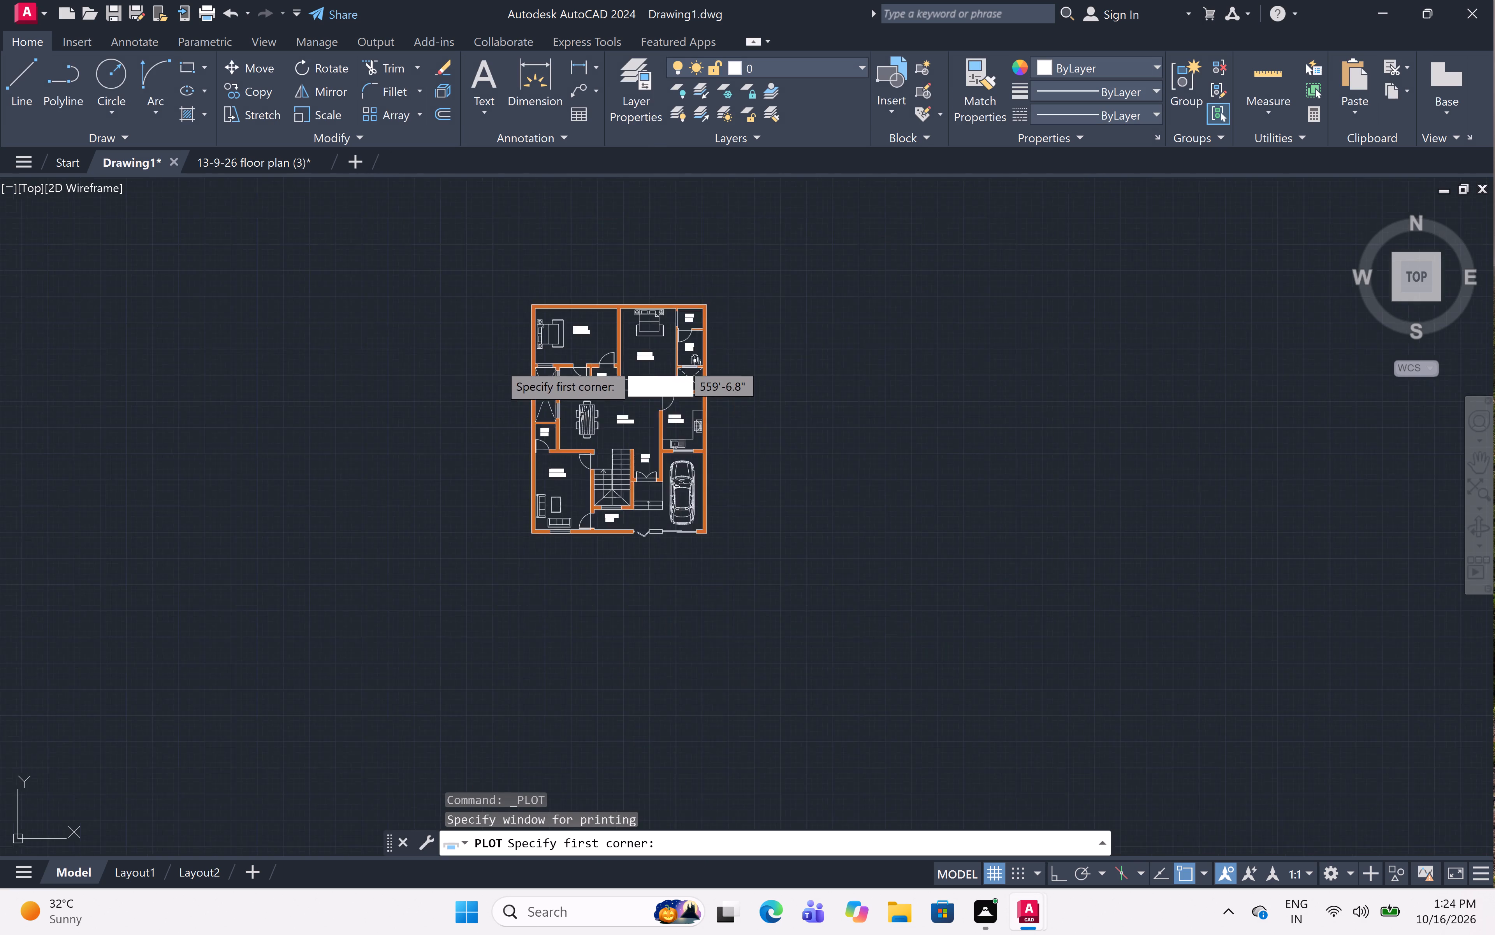
{"action": "left_click", "coordinate": [509, 286]}
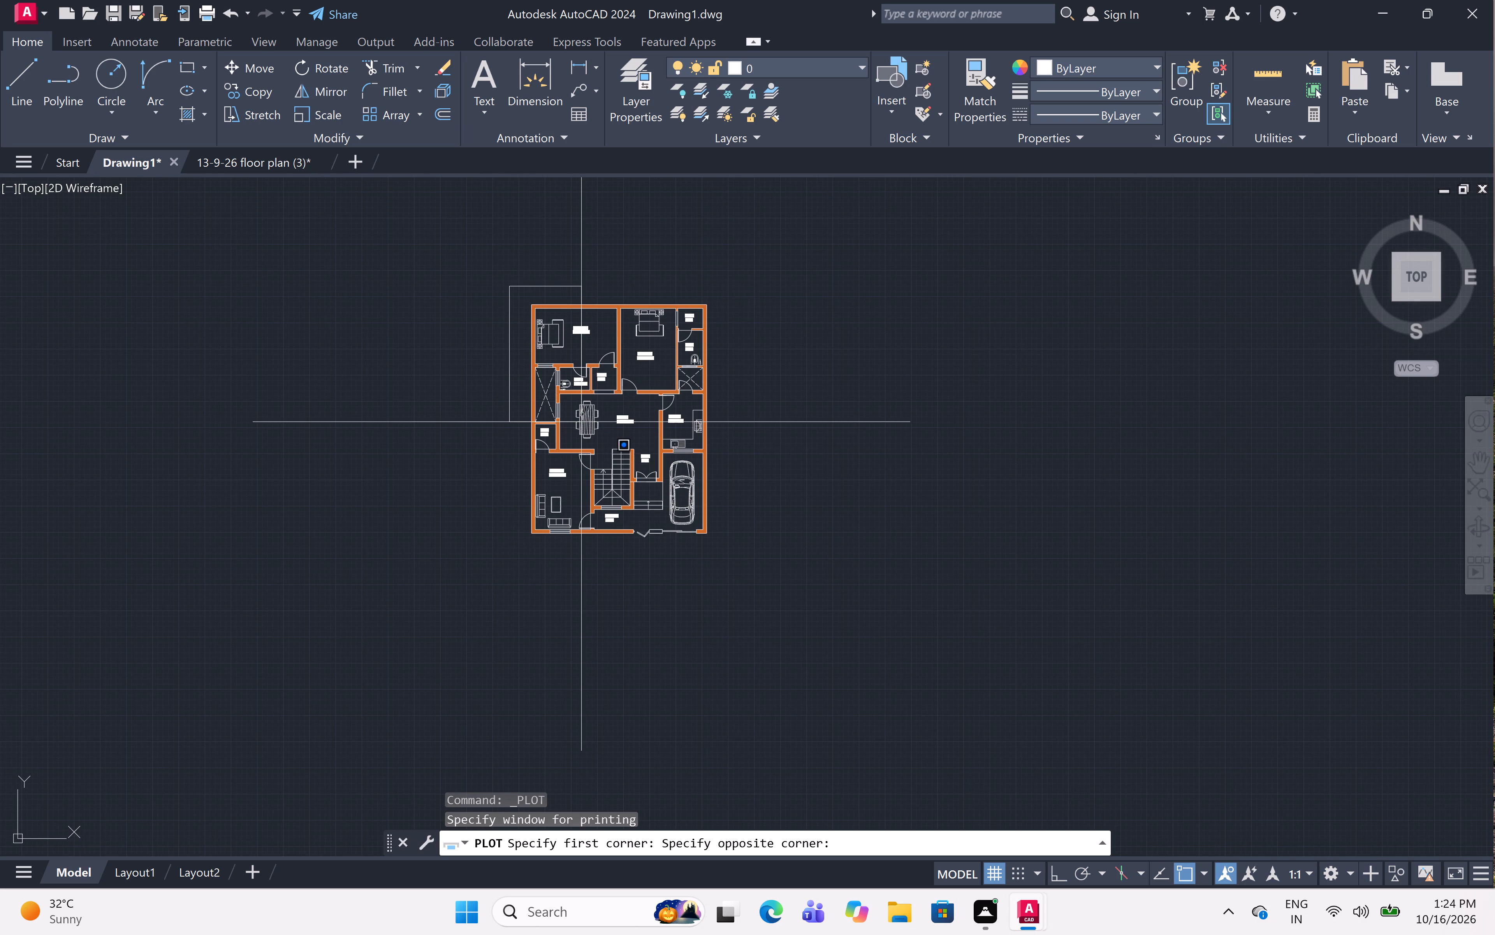
{"action": "left_click", "coordinate": [733, 556]}
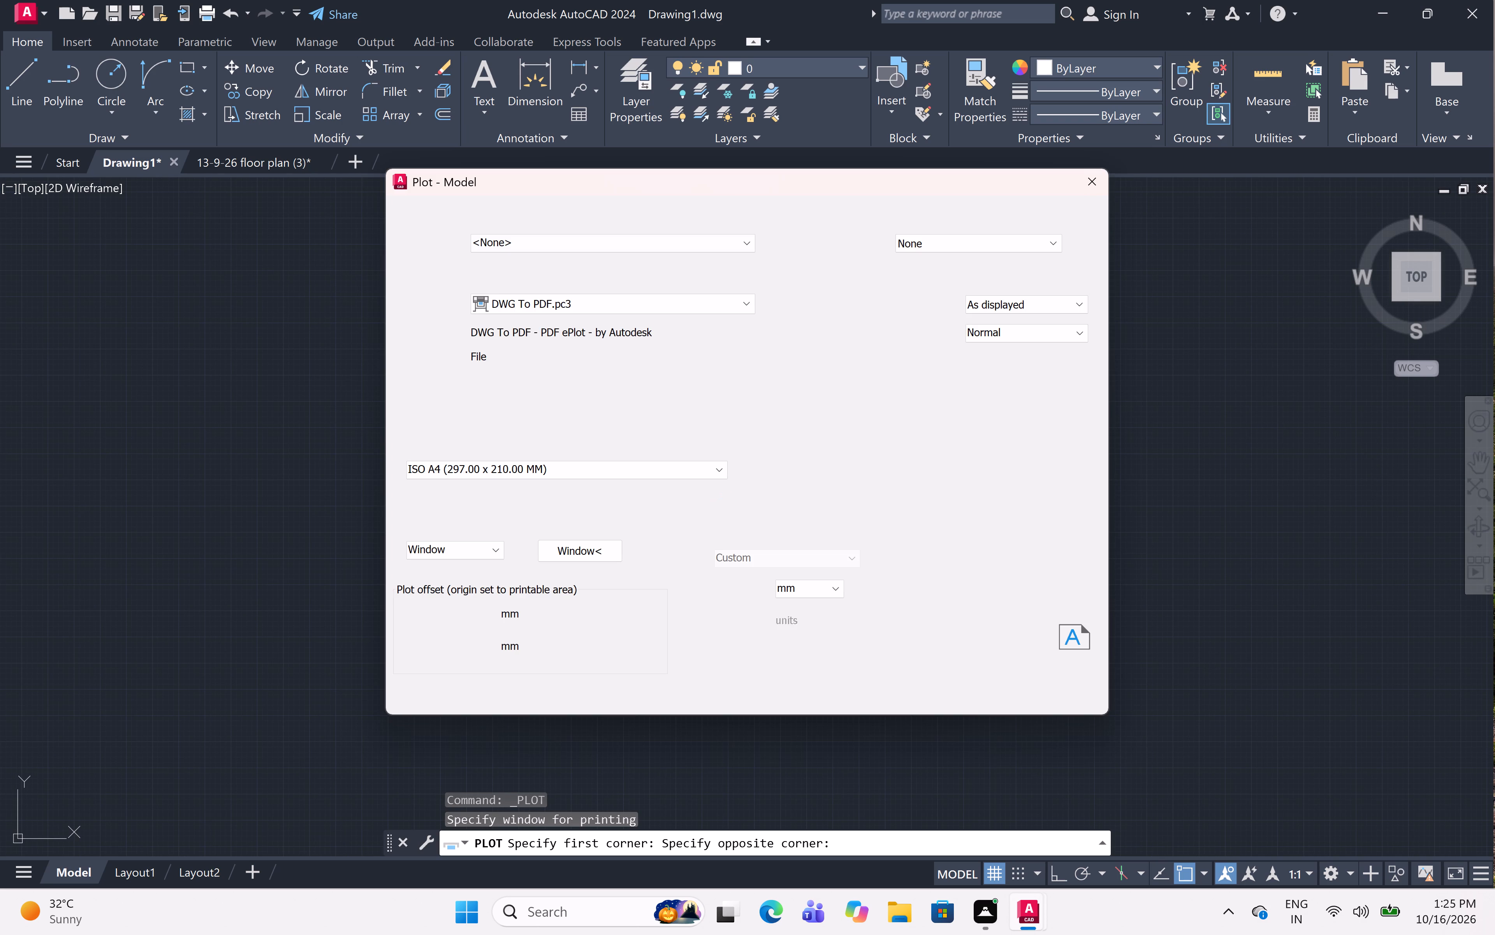
Assign the acad.ctb plot style table to all layouts, centre the plot, and apply the plot settings to the layout.
{"action": "left_click", "coordinate": [962, 242]}
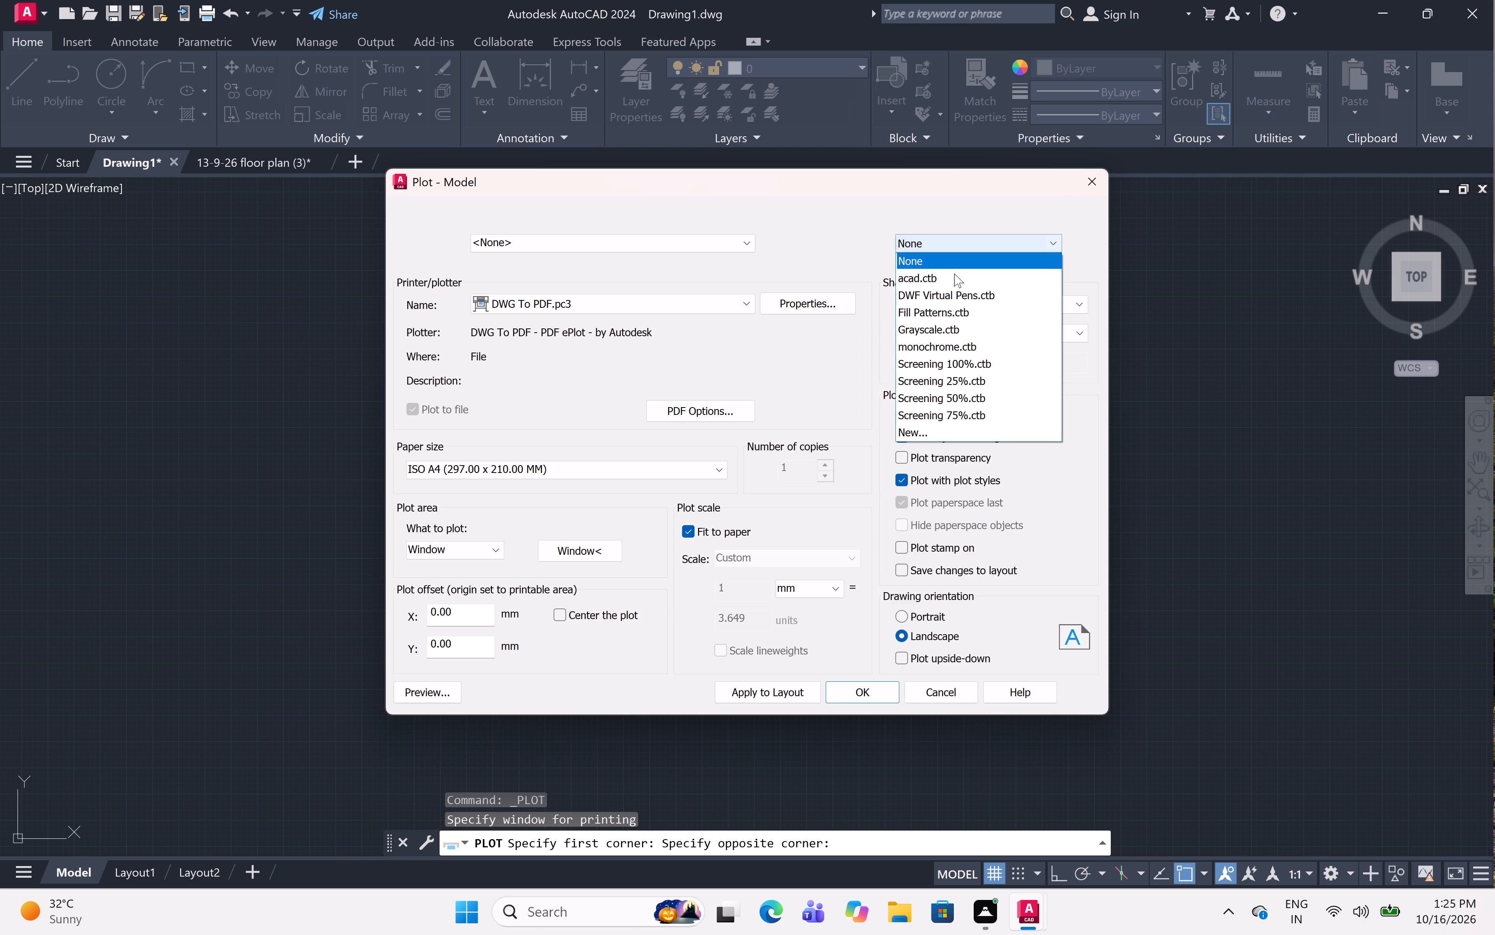
{"action": "left_click", "coordinate": [953, 274]}
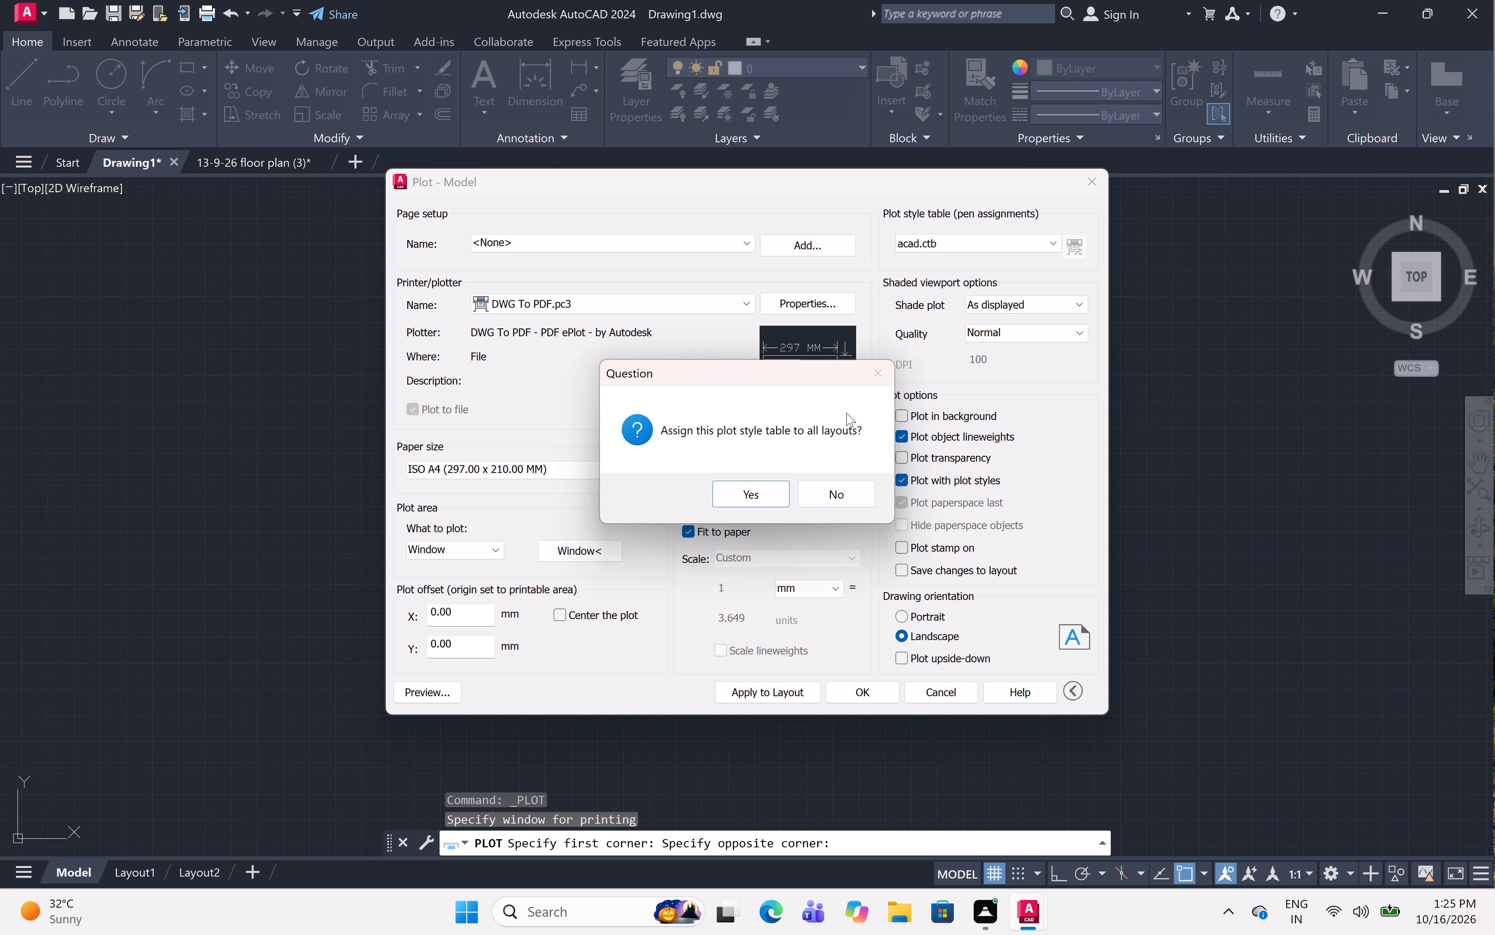
{"action": "left_click", "coordinate": [760, 498]}
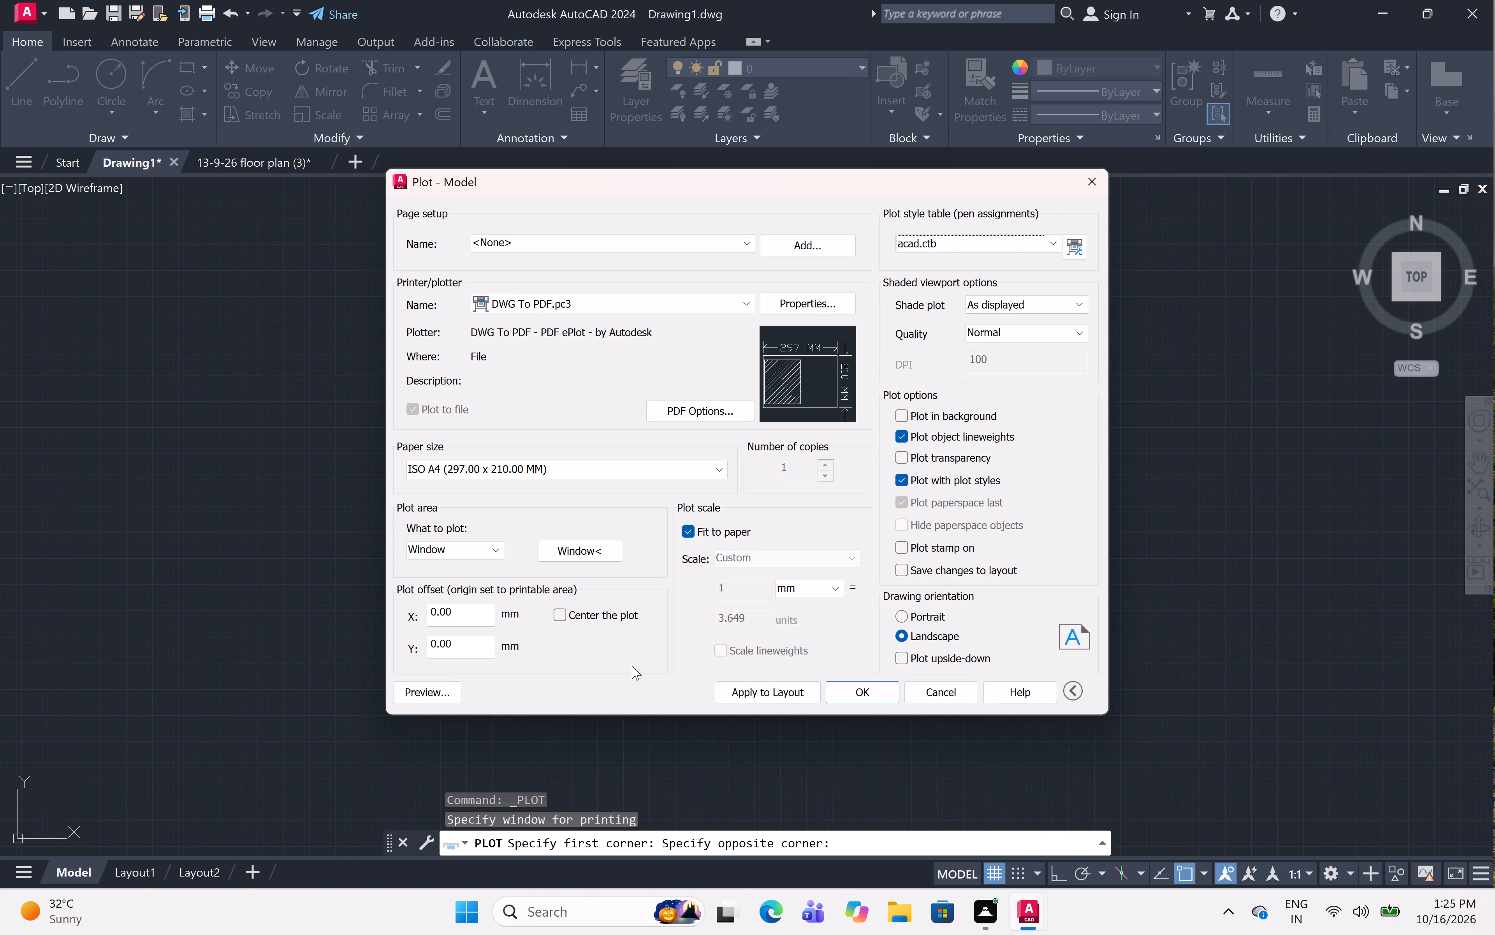
{"action": "left_click", "coordinate": [556, 612]}
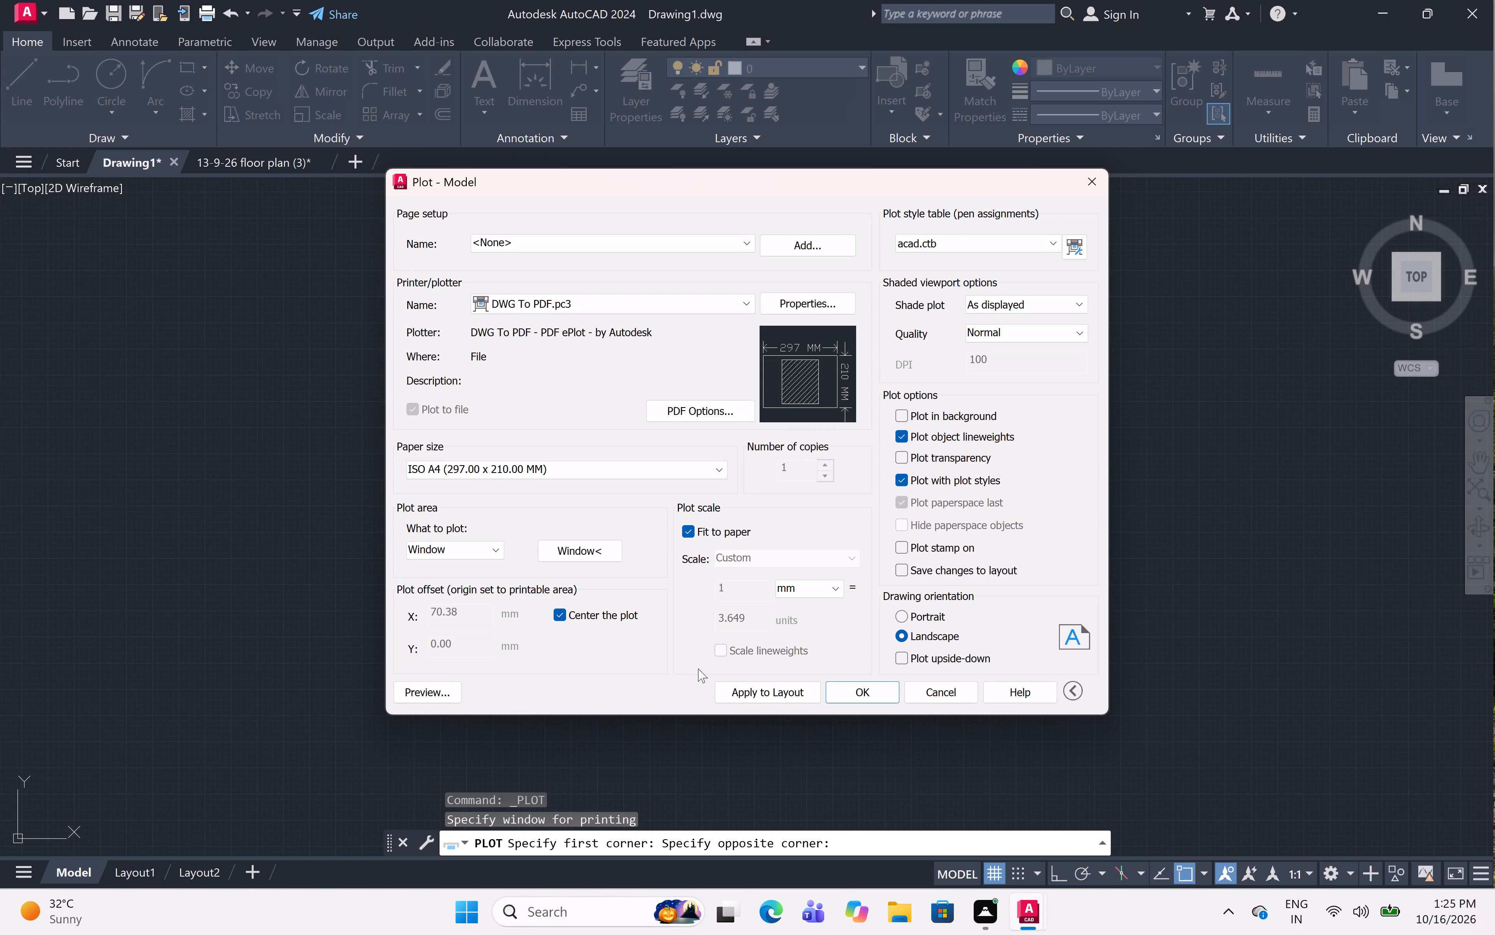
{"action": "left_click", "coordinate": [722, 693]}
Plot the floor plan to a PDF named 16-10-26 PLAN (3) in Documents and close the resulting PDF.
{"action": "left_click", "coordinate": [844, 697]}
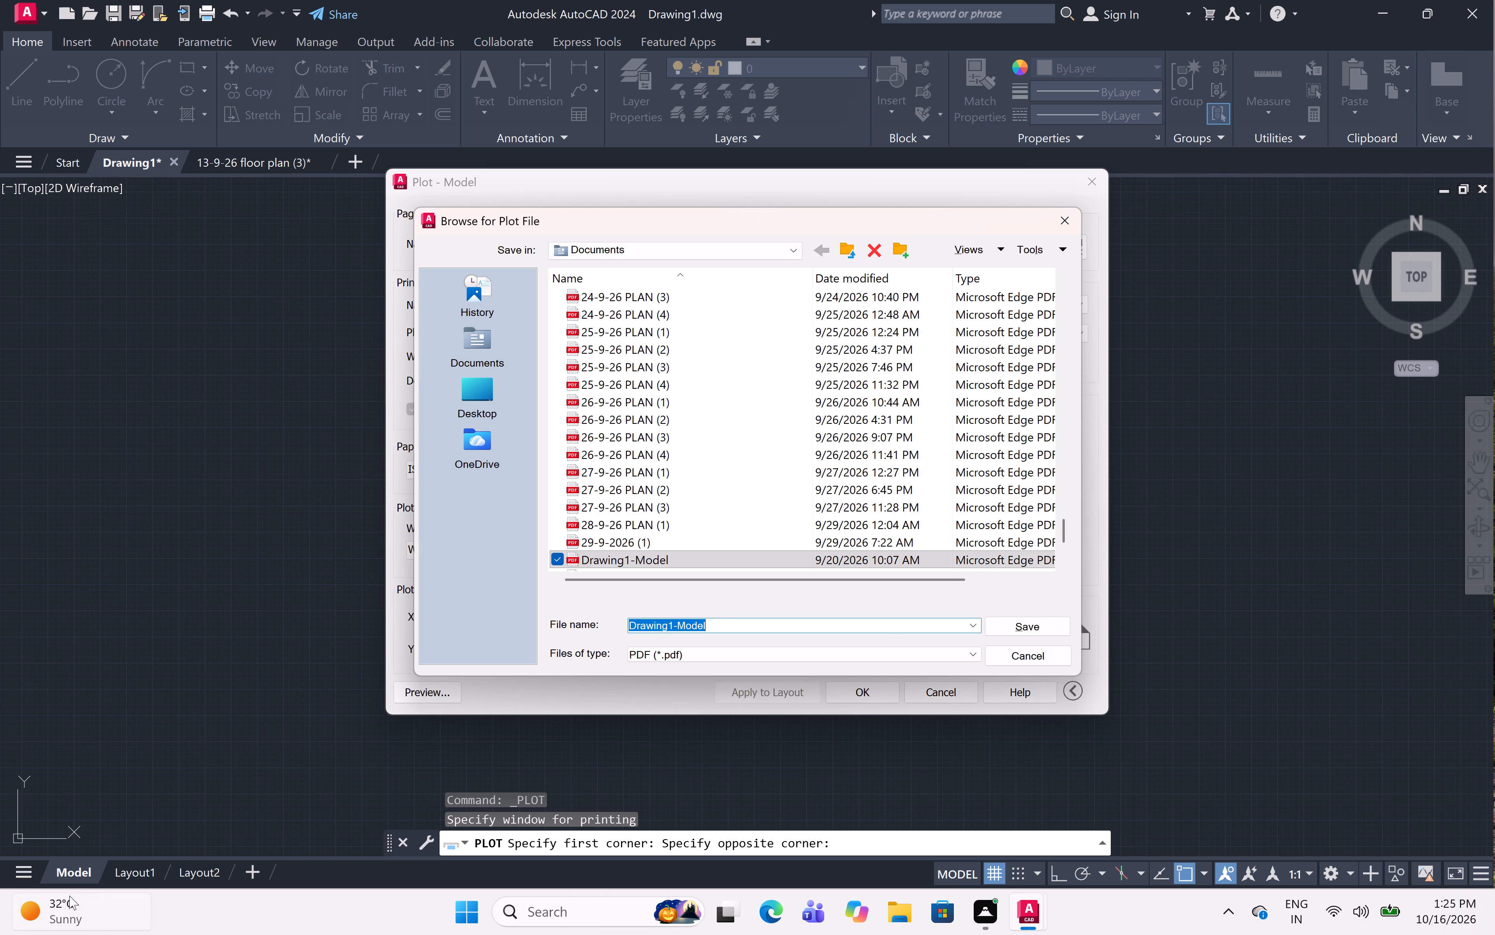
{"action": "key", "text": "BackSpace"}
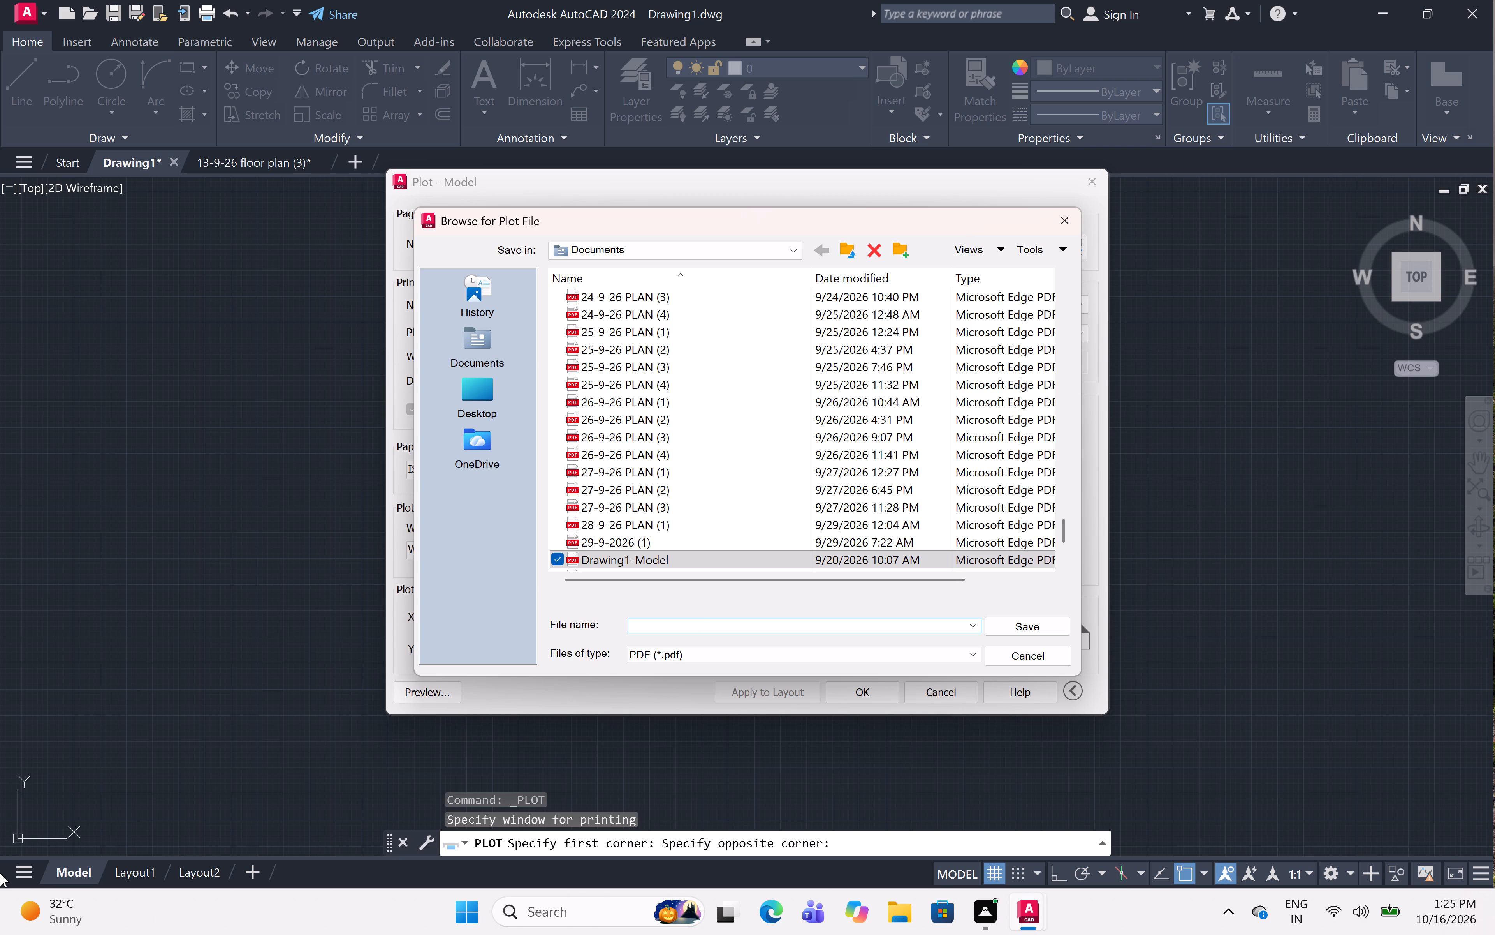
{"action": "type", "text": "16-10-"}
{"action": "type", "text": "26"}
{"action": "key", "text": "space"}
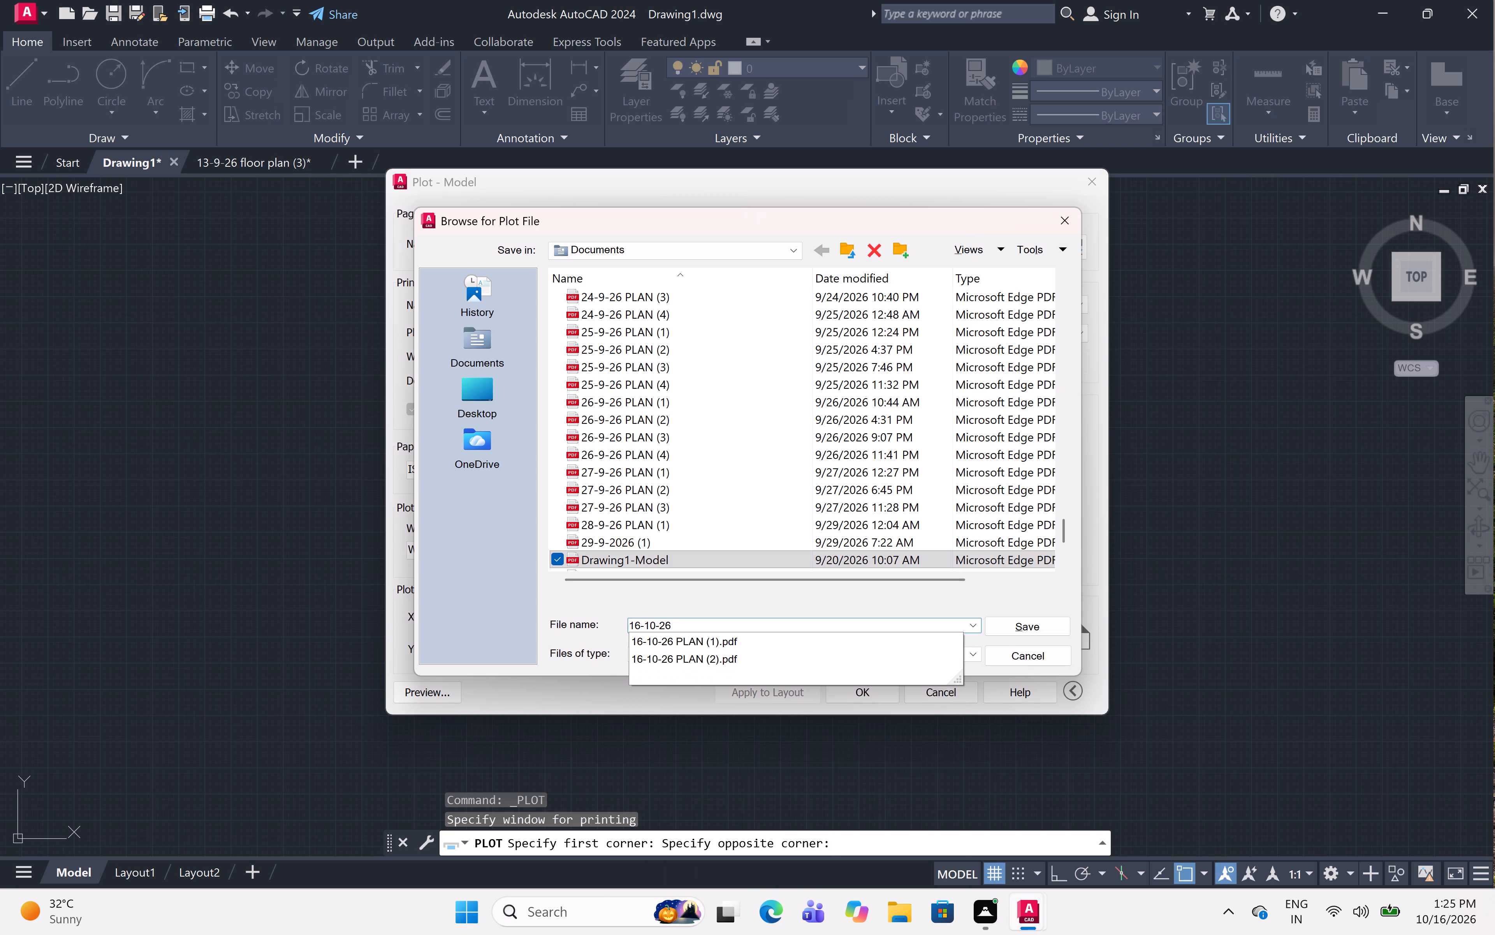
{"action": "type", "text": "PLAN"}
{"action": "key", "text": "space"}
{"action": "key", "text": "shift+parenleft"}
{"action": "key", "text": "3"}
{"action": "key", "text": "shift+parenright"}
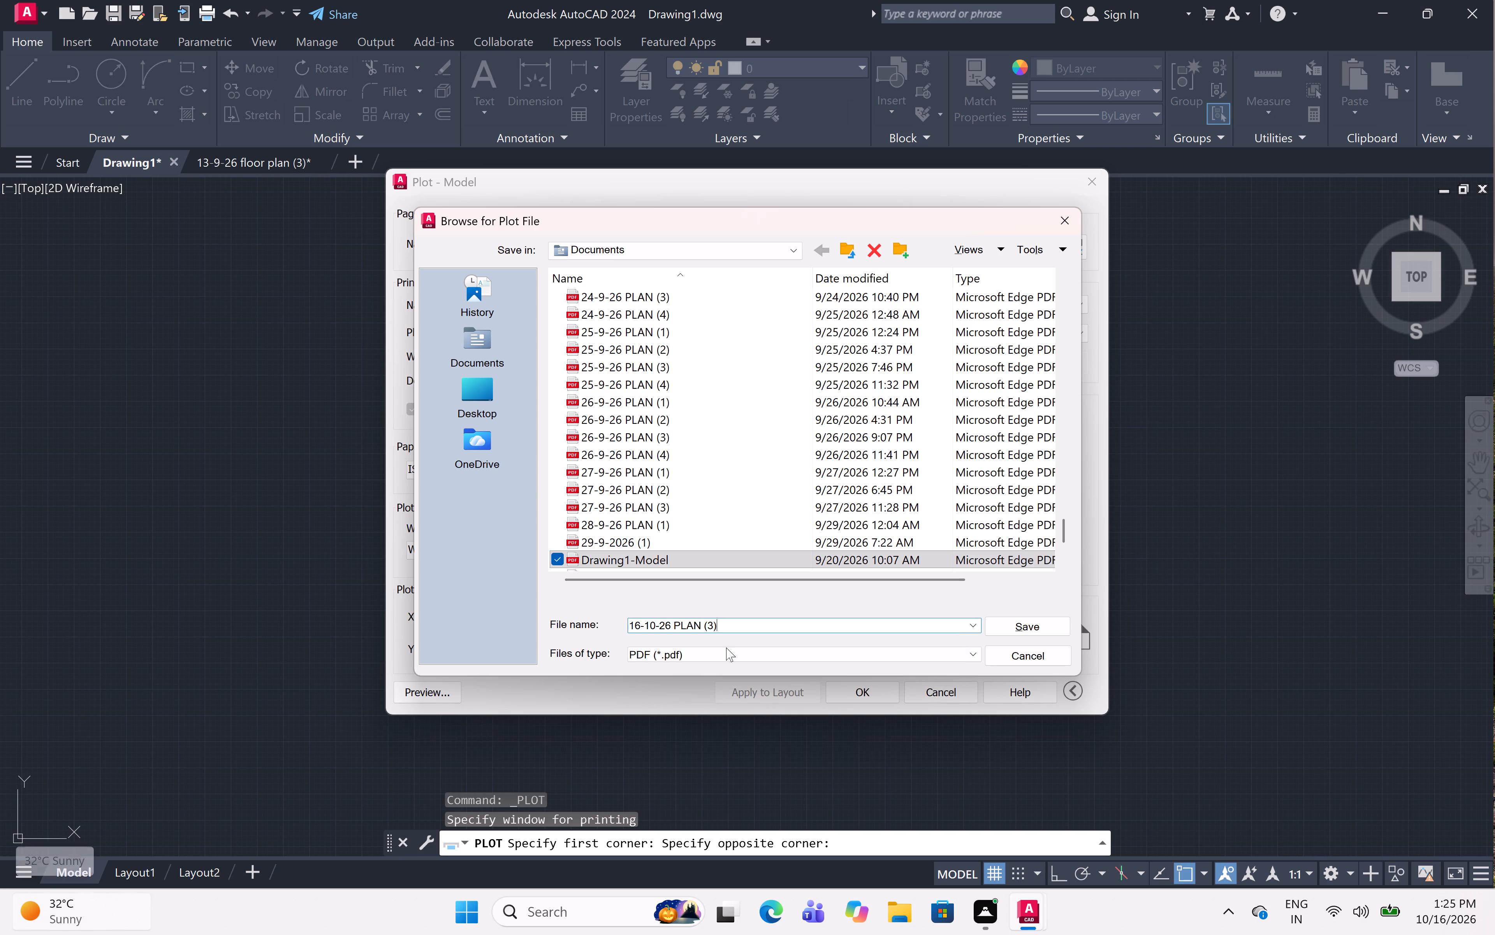
{"action": "left_click", "coordinate": [1051, 623]}
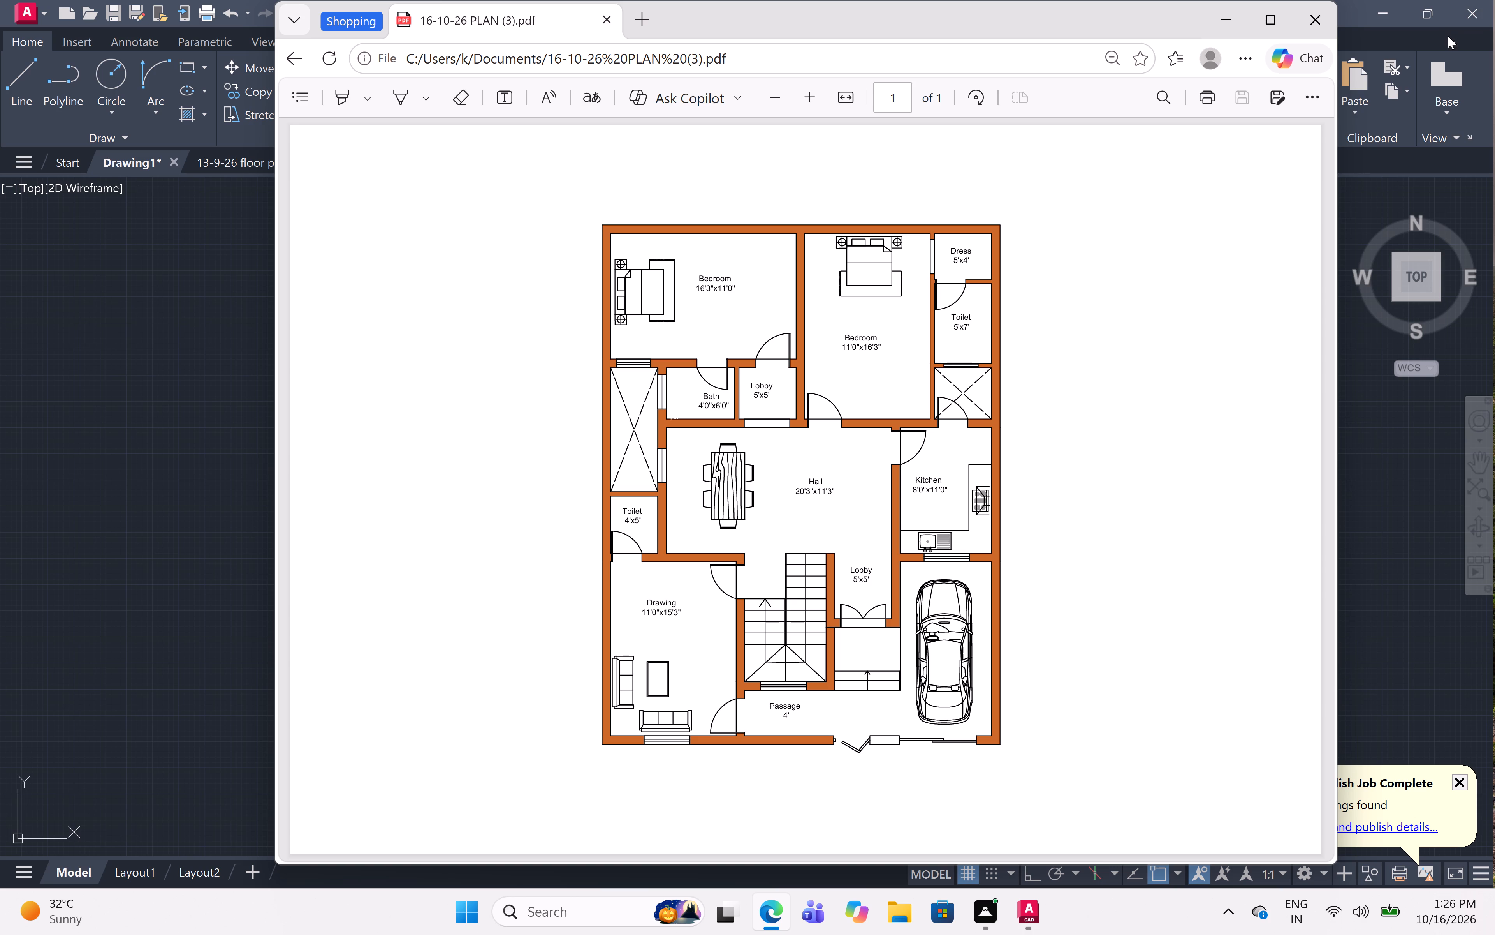
{"action": "left_click", "coordinate": [1303, 18]}
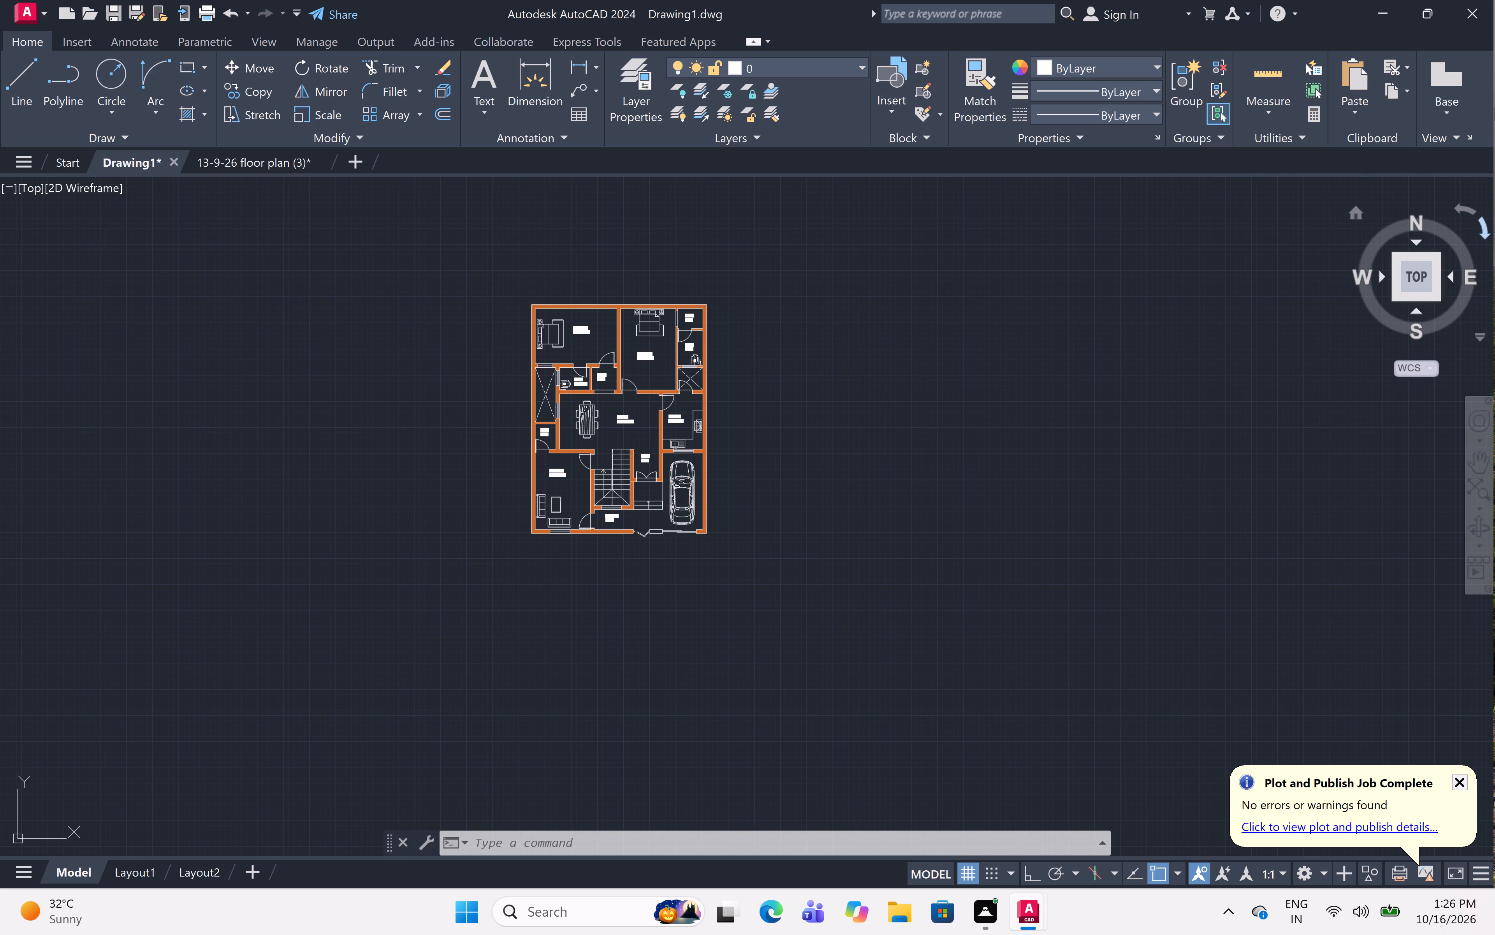
Save the drawing in Documents as an AutoCAD 2018 DWG named 16-10-26 PLAN (3).
{"action": "left_click", "coordinate": [1462, 4]}
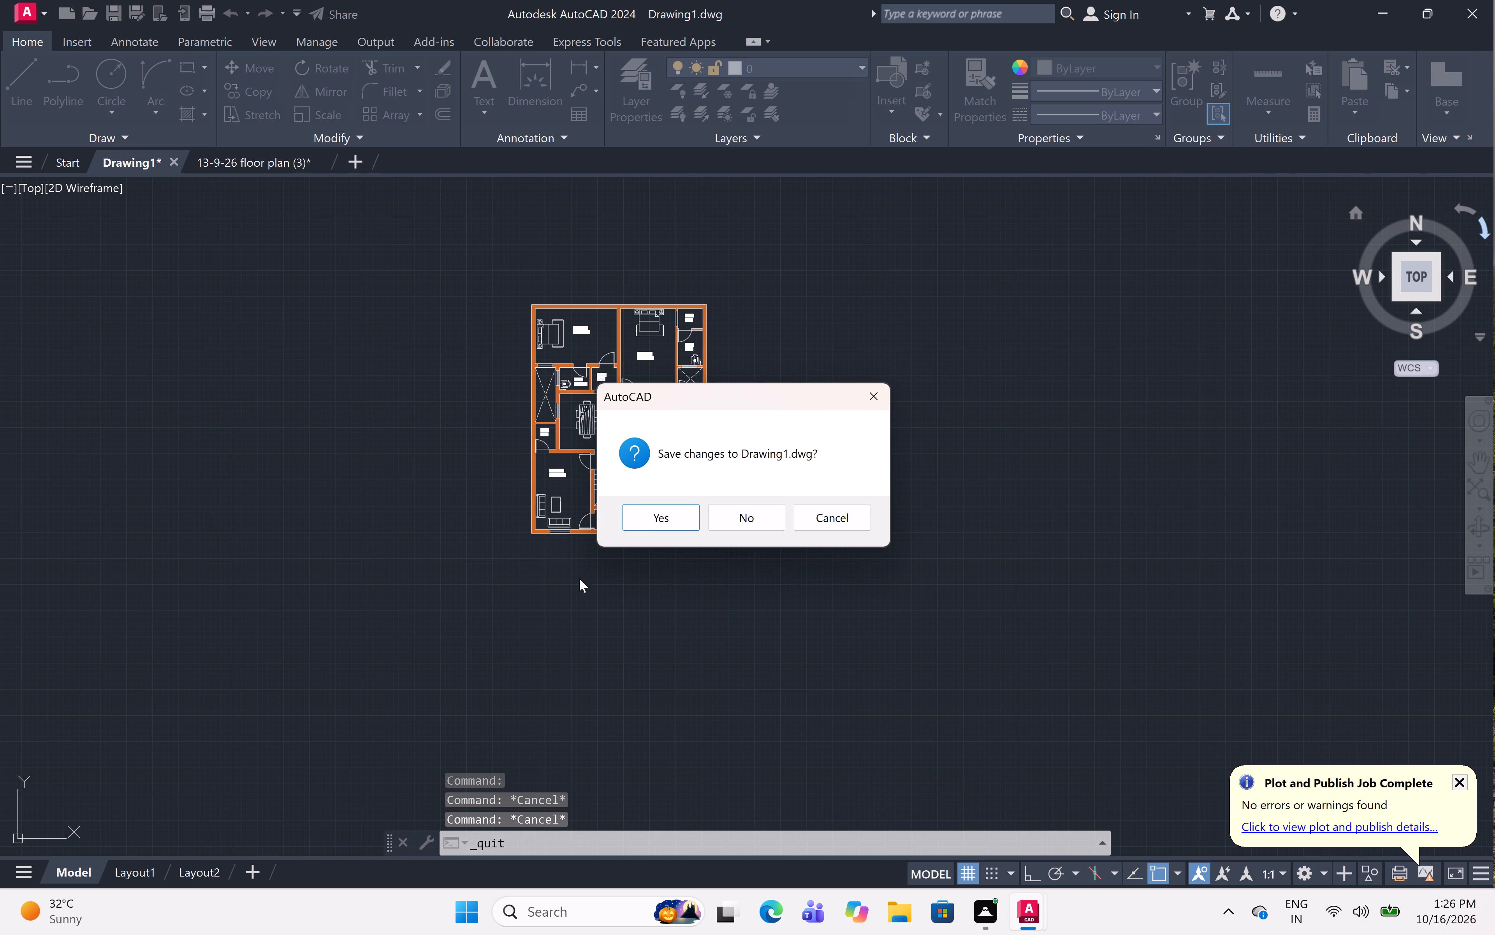
{"action": "left_click", "coordinate": [878, 395]}
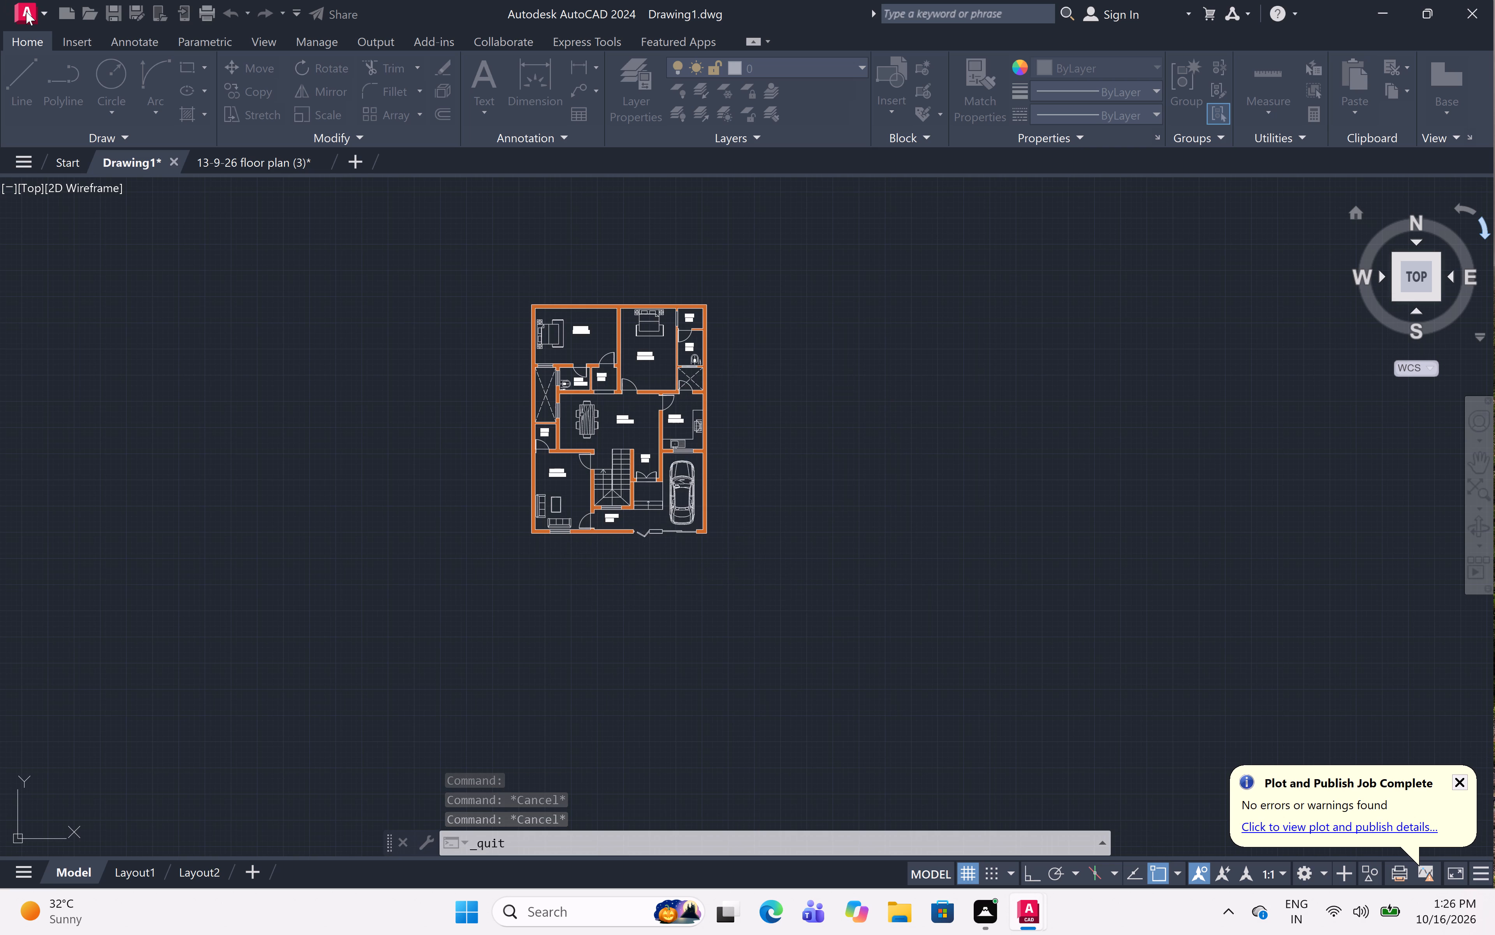
{"action": "left_click", "coordinate": [27, 14]}
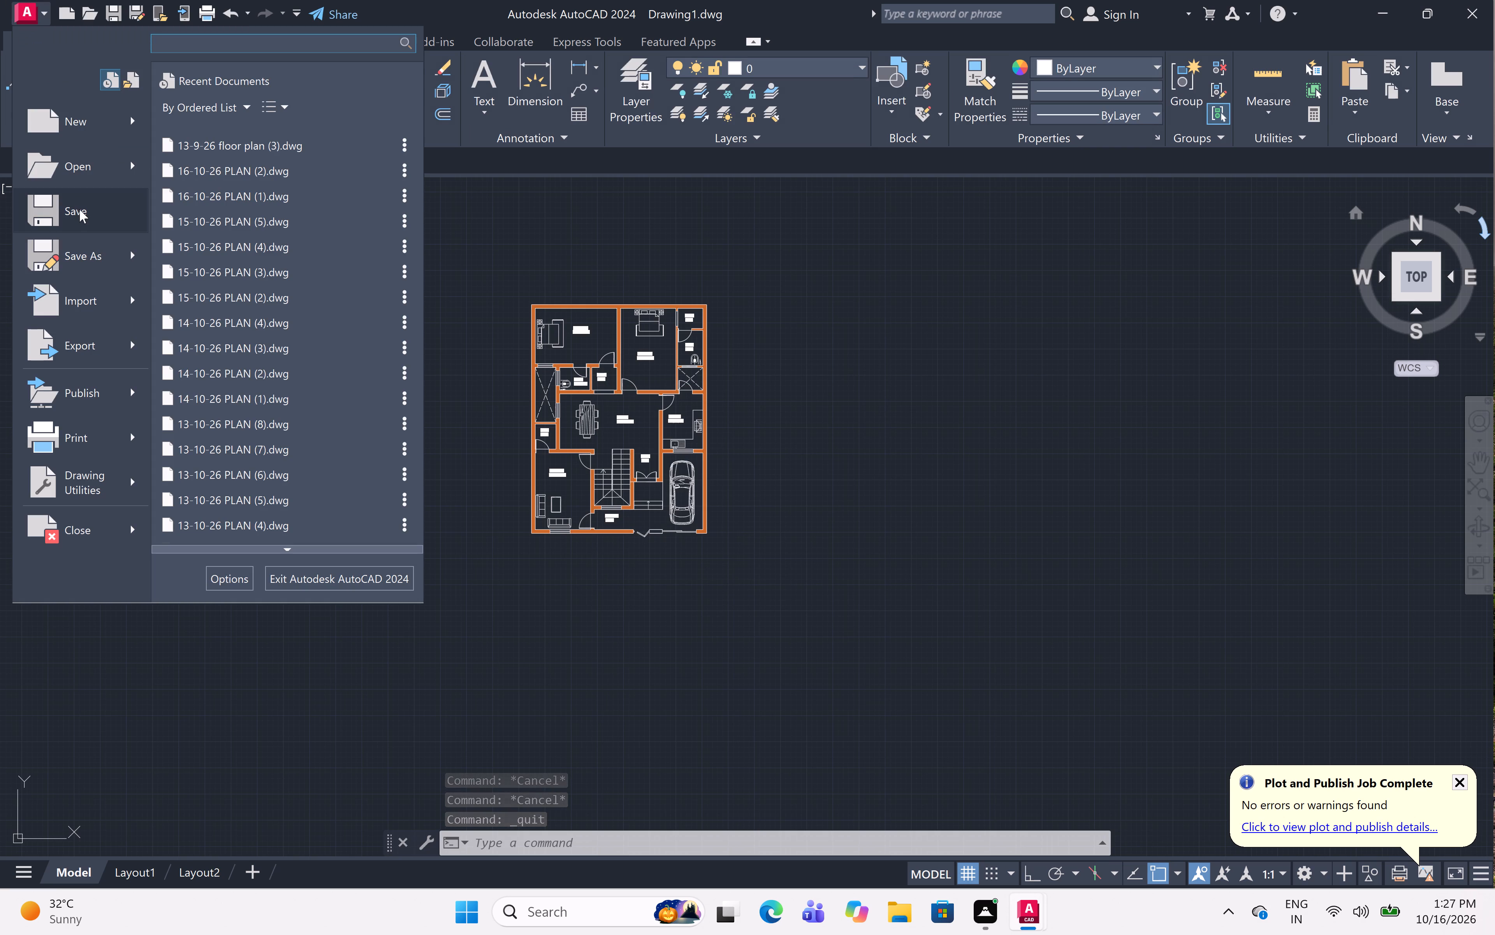
{"action": "left_click", "coordinate": [79, 209]}
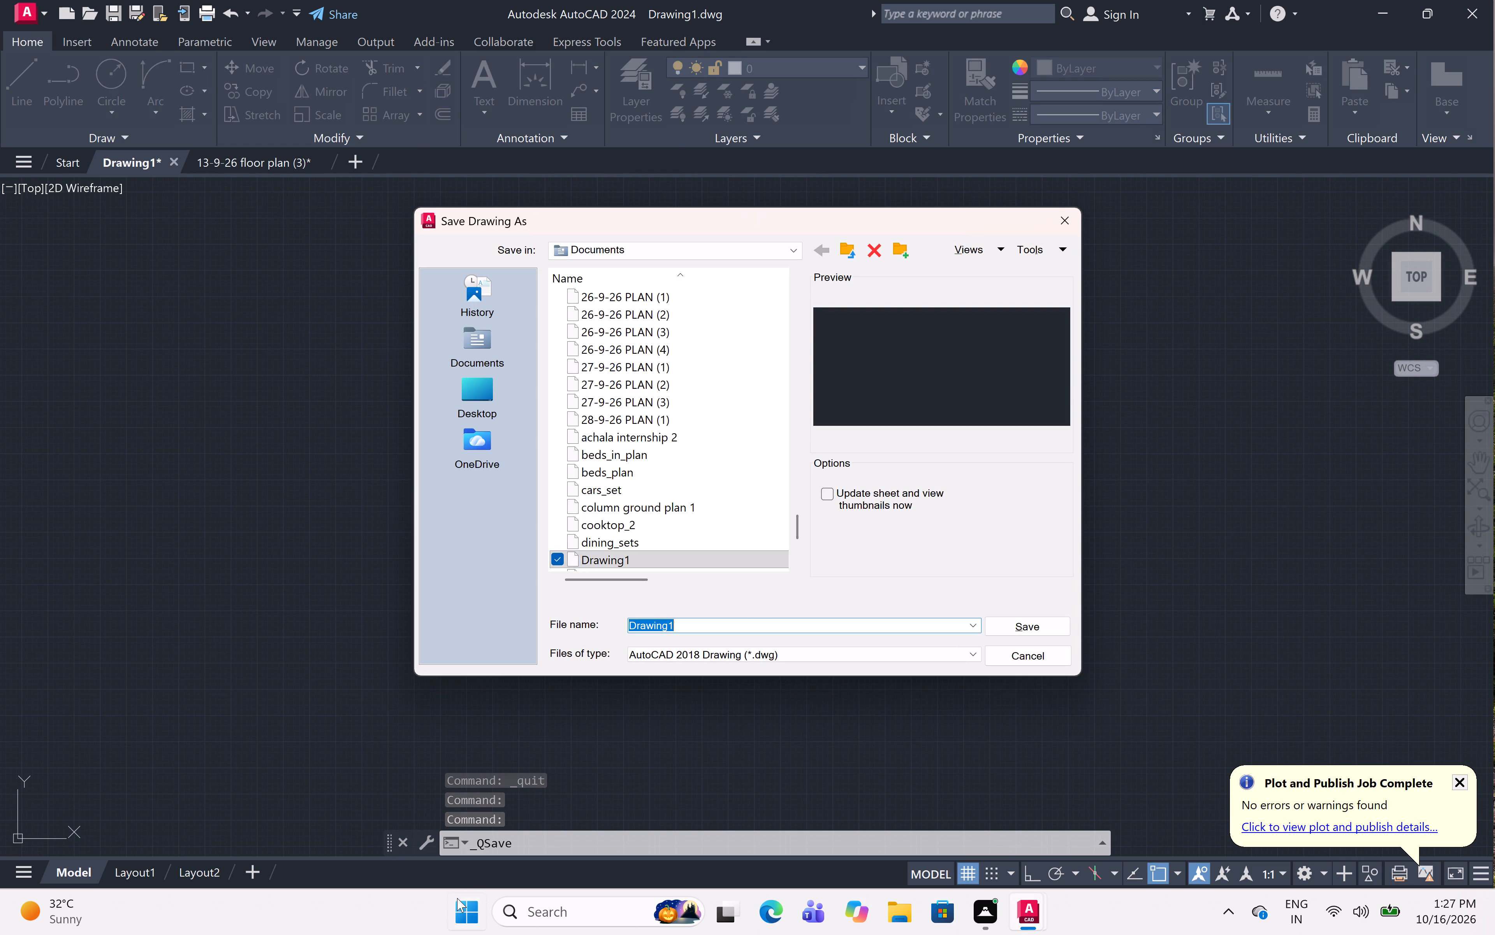
{"action": "key", "text": "BackSpace"}
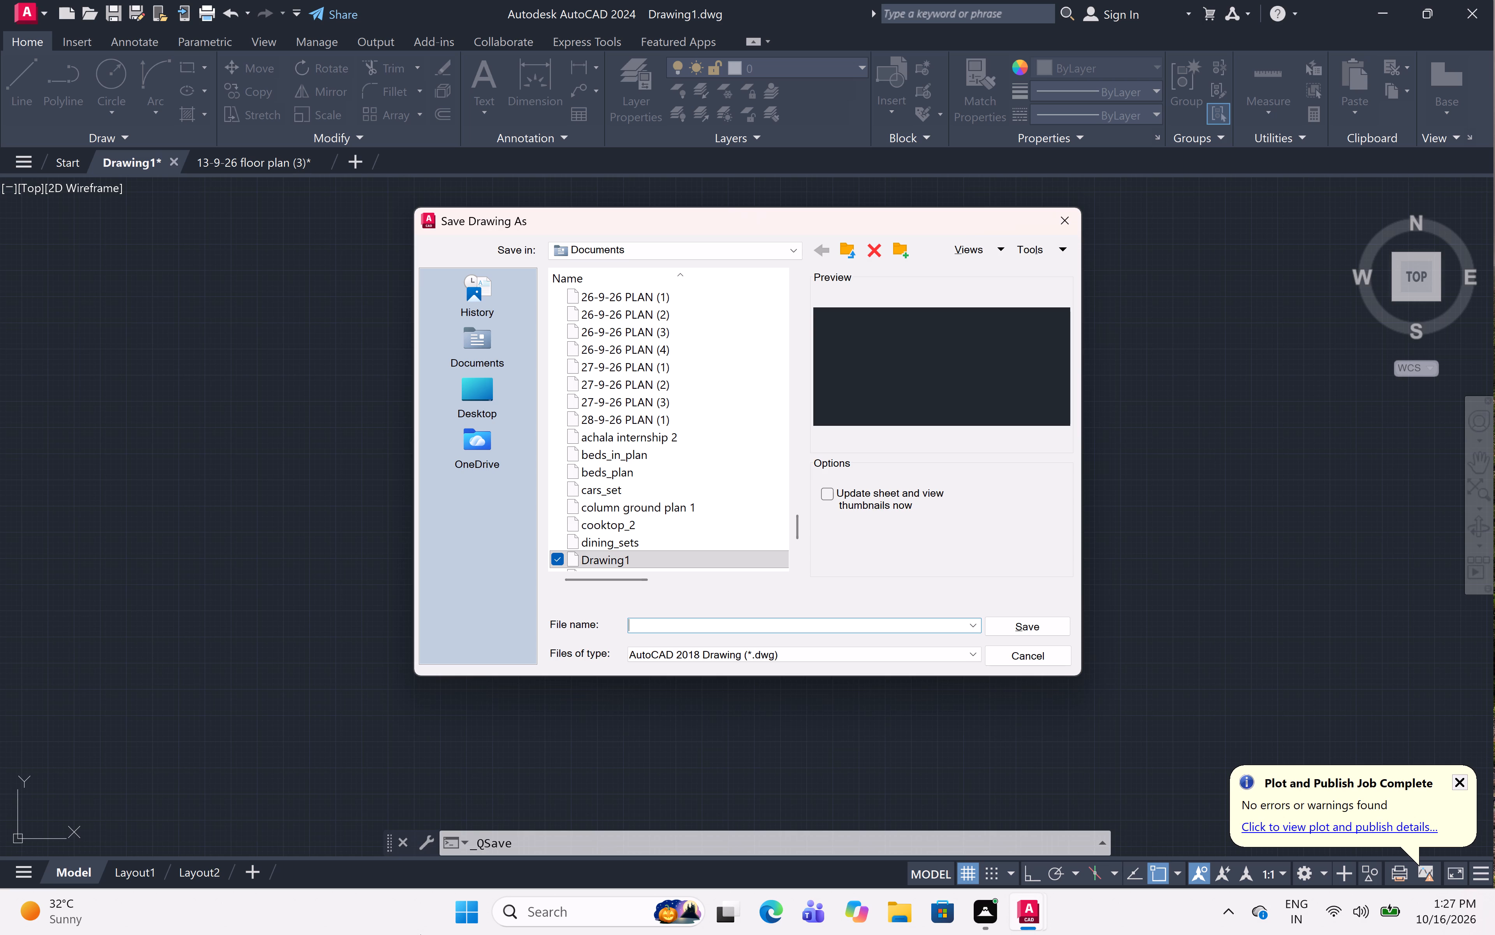
{"action": "key", "text": "2"}
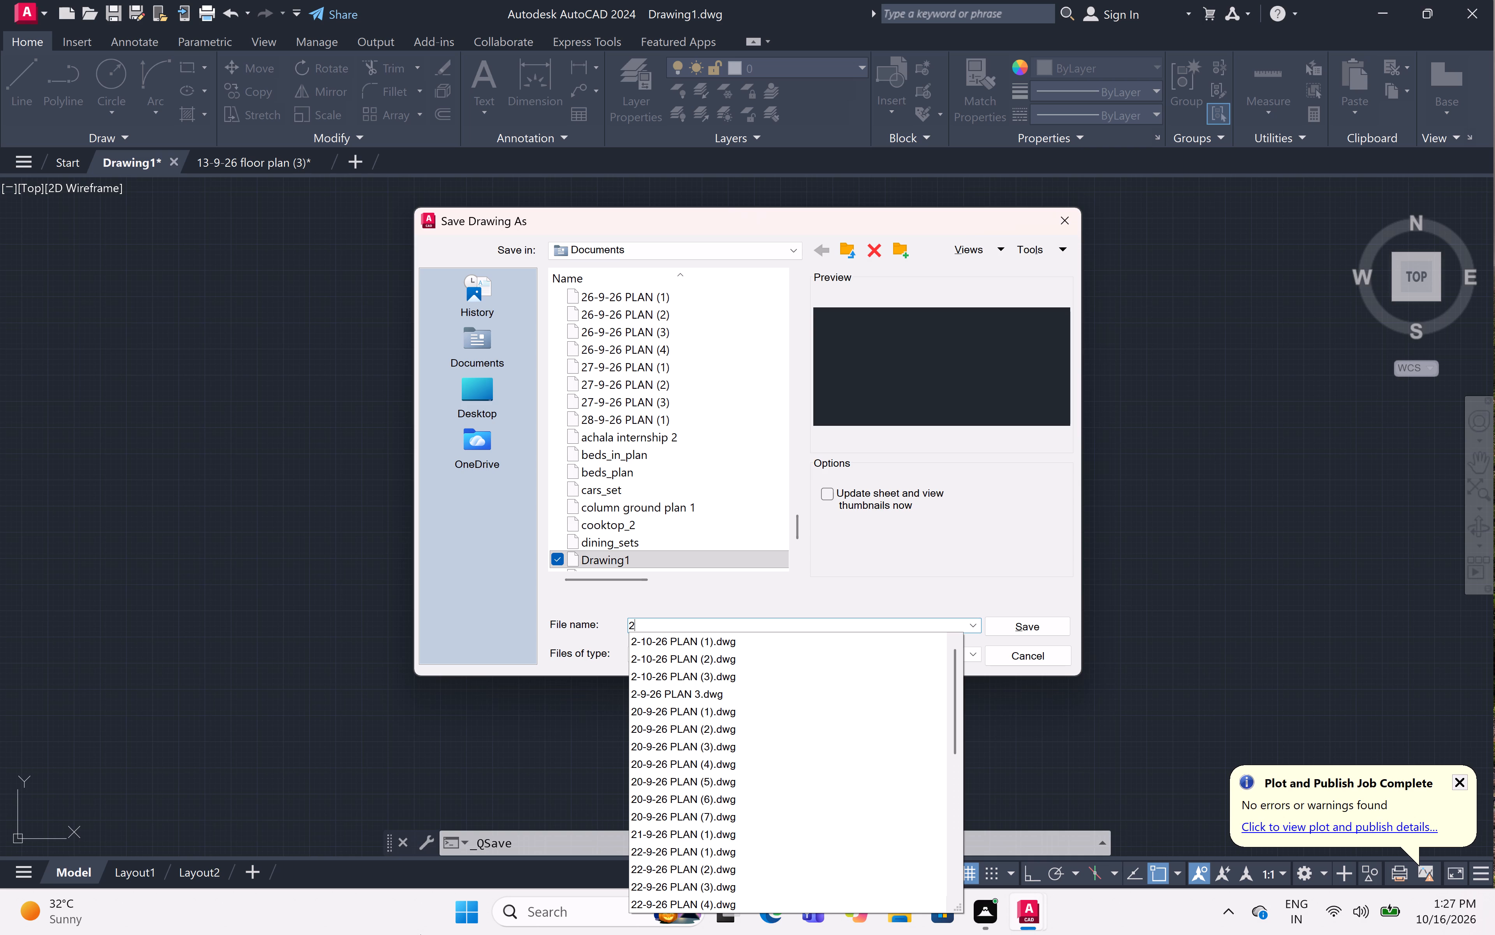
{"action": "key", "text": "BackSpace"}
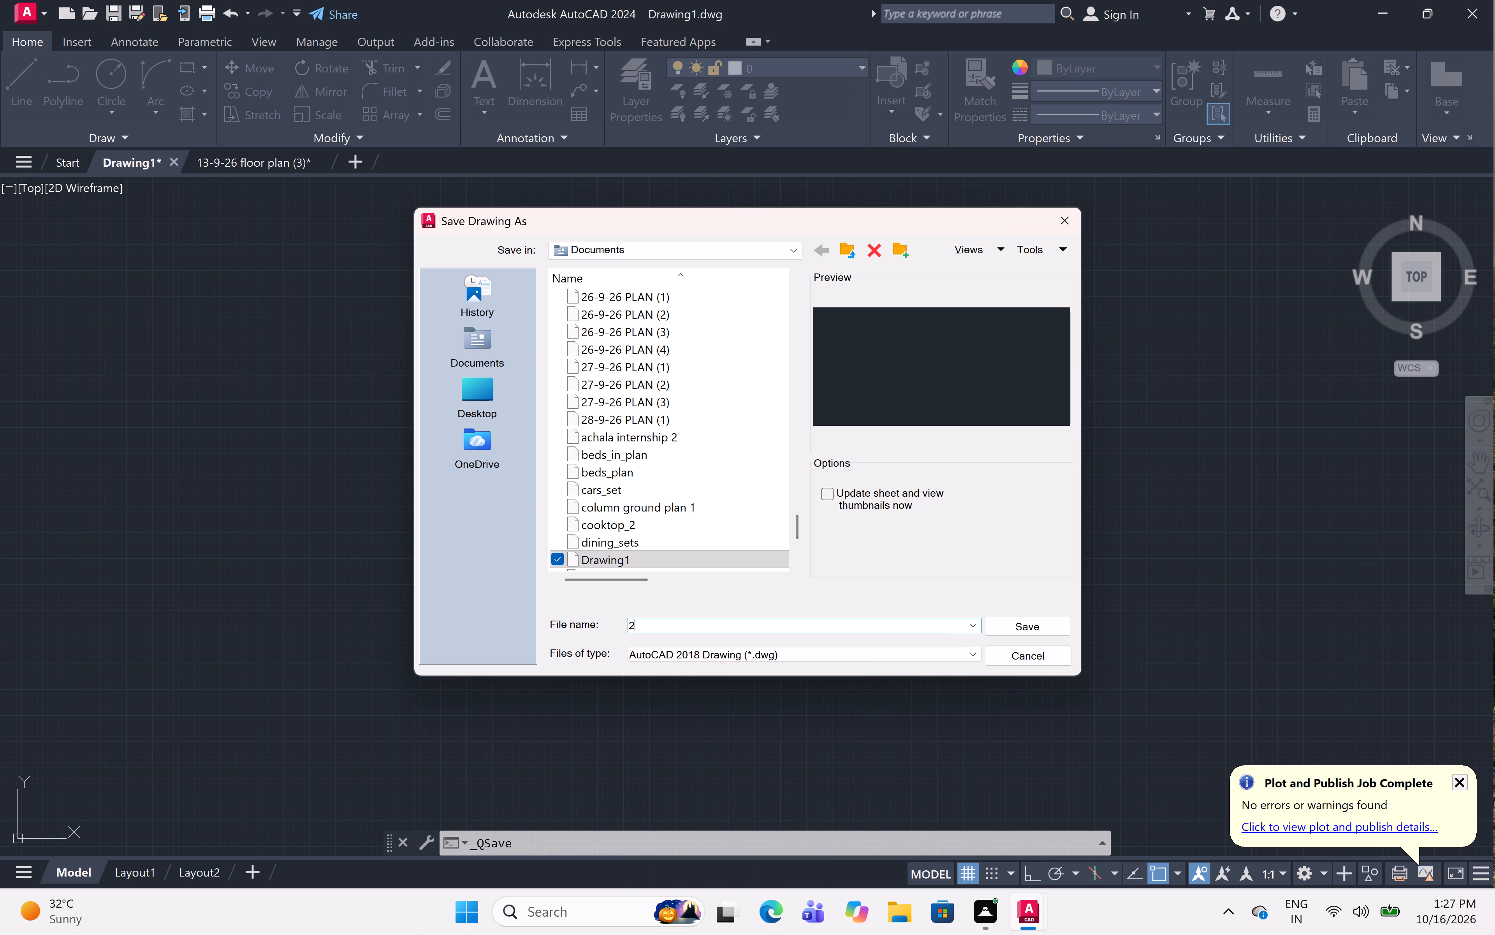
{"action": "type", "text": "10-"}
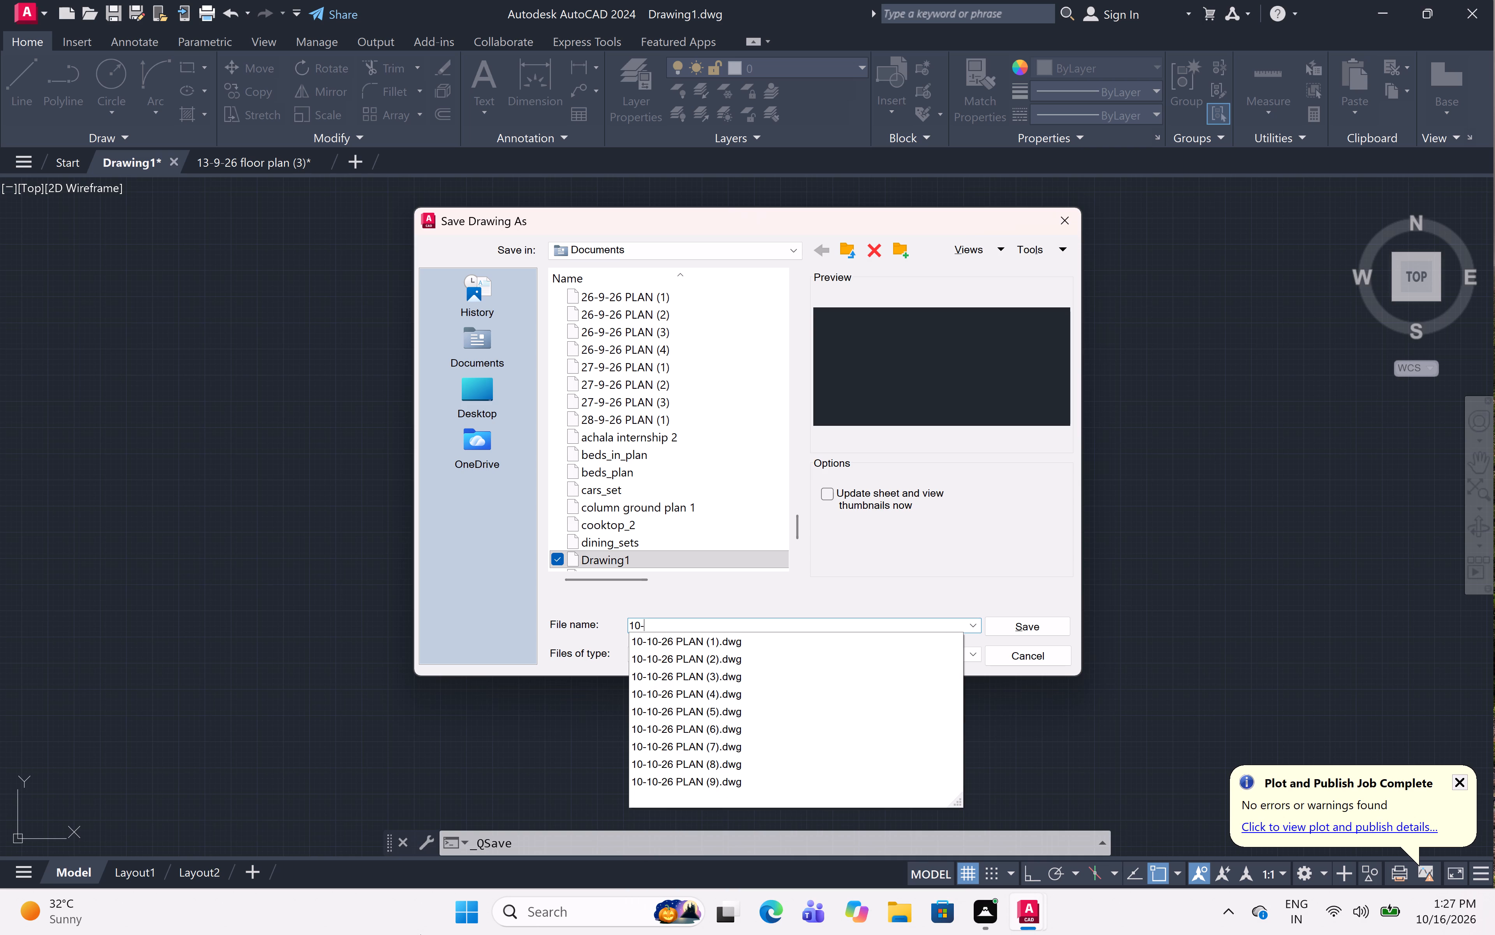
{"action": "key", "text": "BackSpace"}
{"action": "key", "text": "BackSpace"}
{"action": "key", "text": "BackSpace"}
{"action": "key", "text": "BackSpace"}
{"action": "type", "text": "15"}
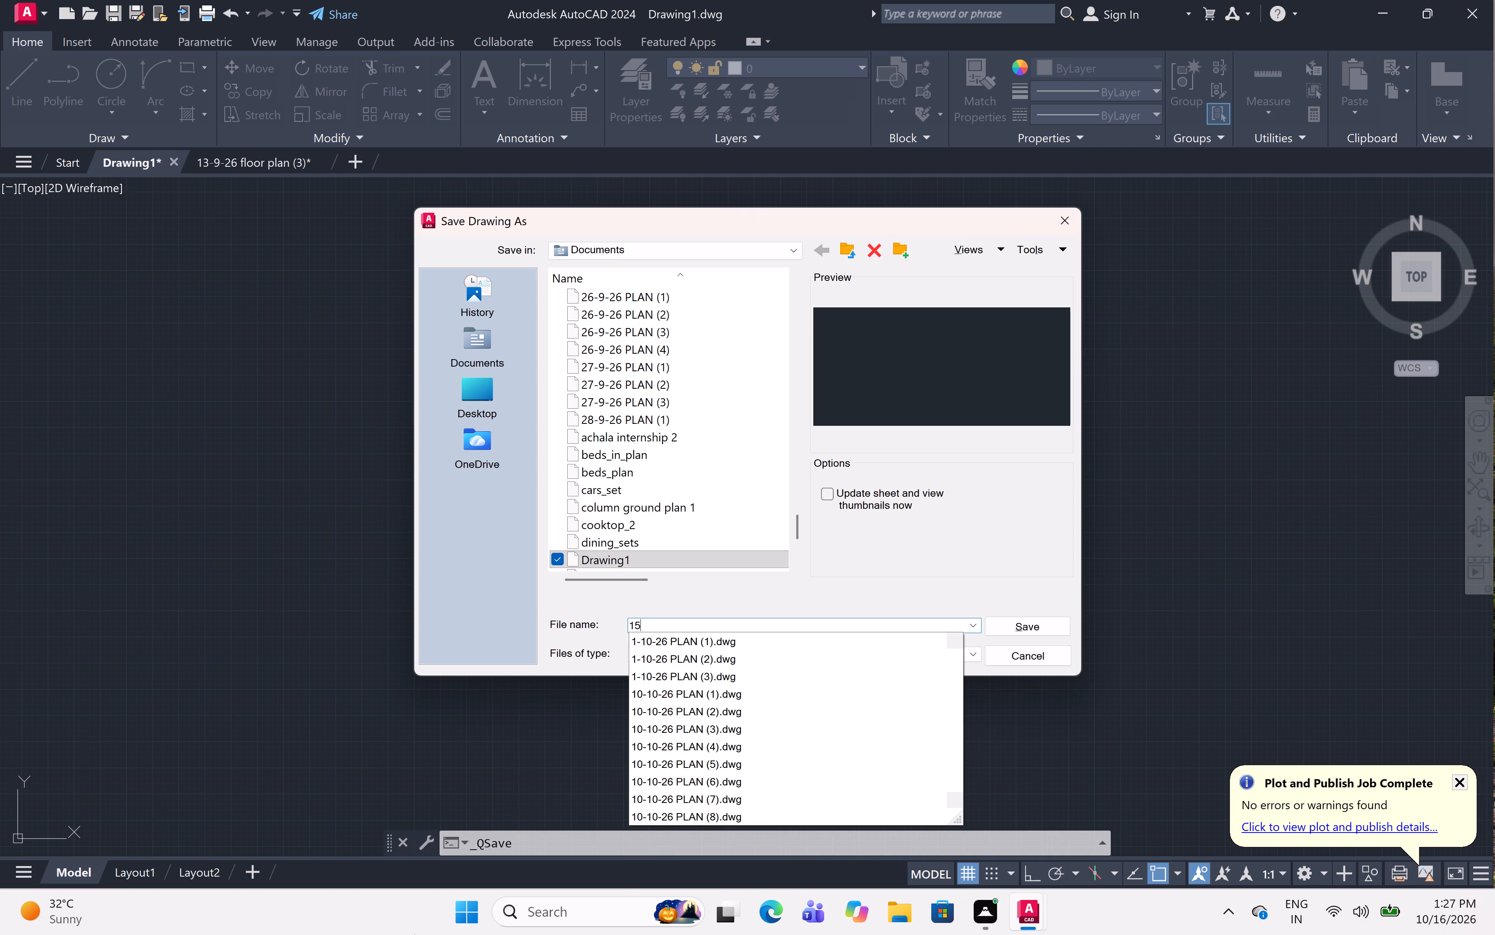
{"action": "key", "text": "BackSpace"}
{"action": "type", "text": "6-10-"}
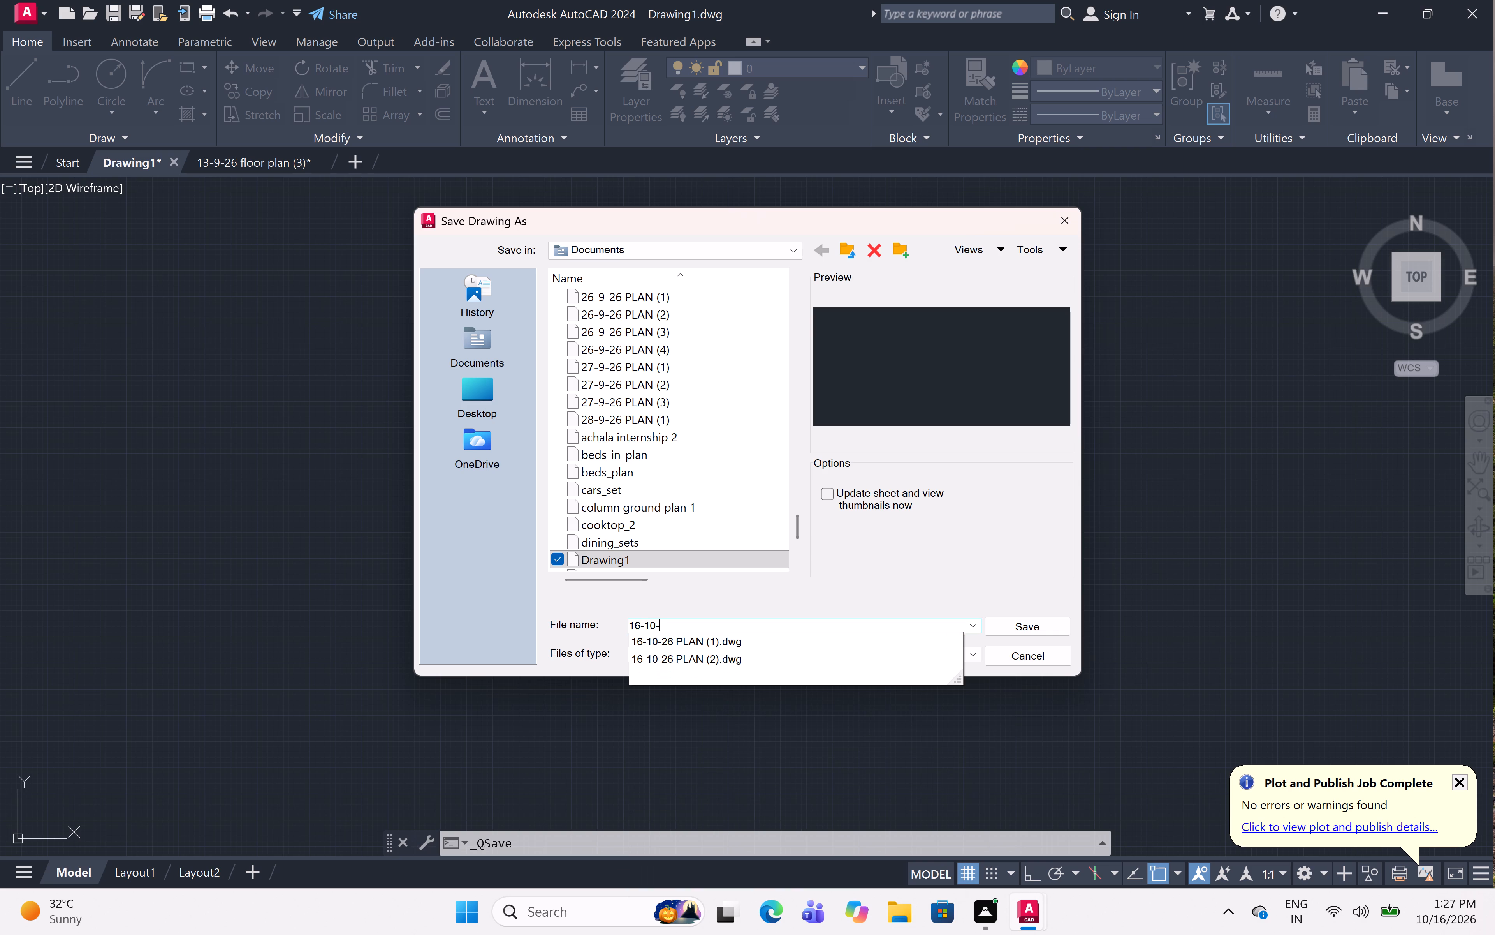
{"action": "type", "text": "26"}
{"action": "key", "text": "space"}
{"action": "type", "text": "PLAN"}
{"action": "key", "text": "space"}
{"action": "key", "text": "shift+parenleft"}
{"action": "type", "text": "3)"}
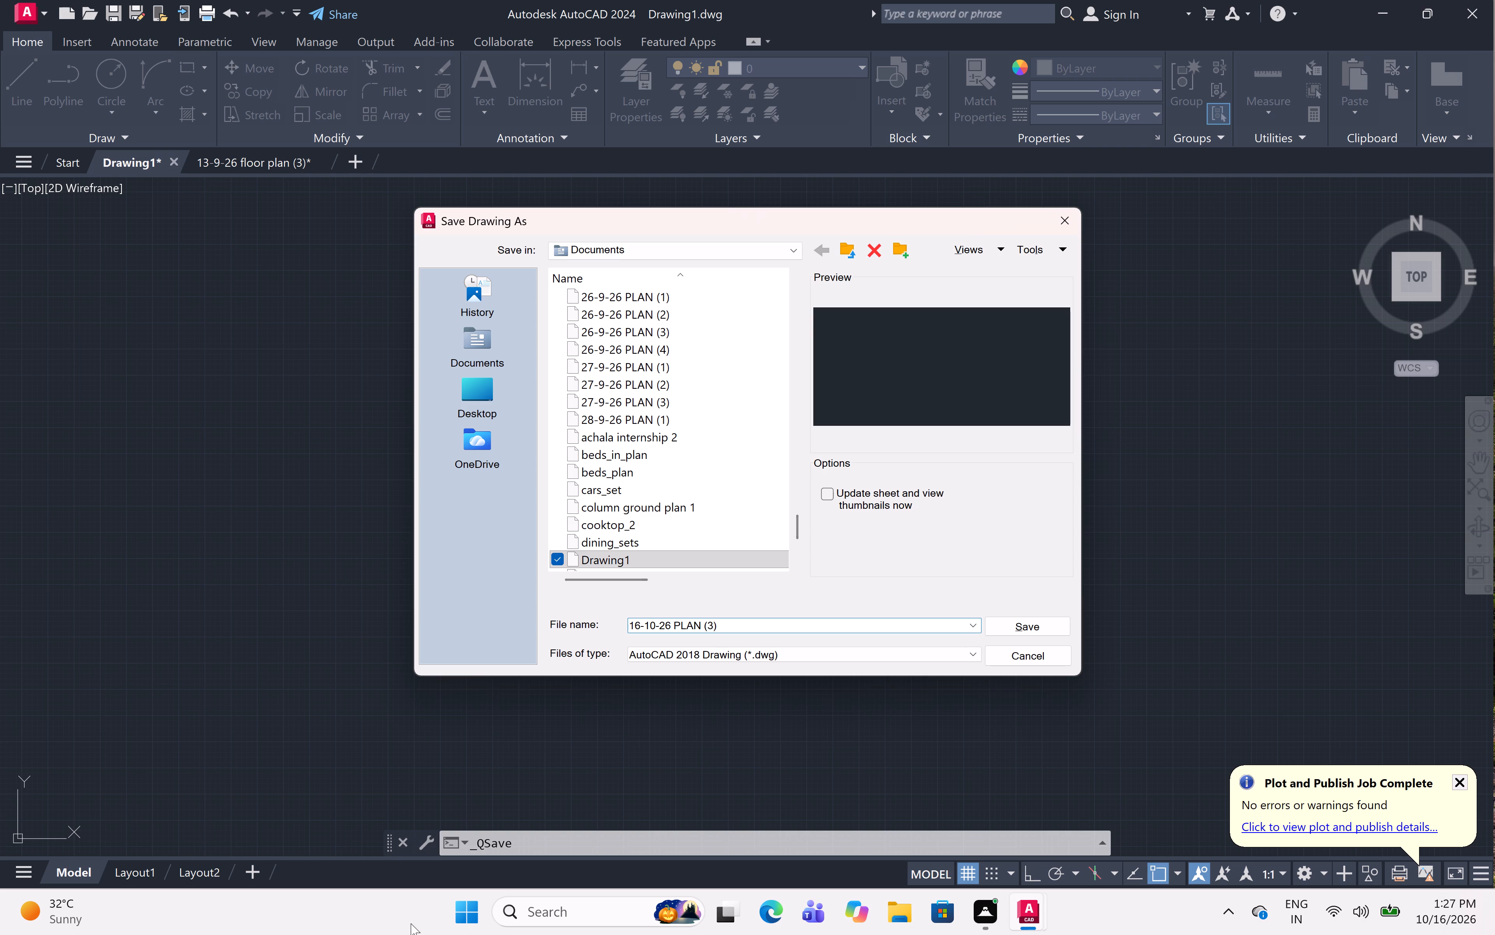
{"action": "left_click", "coordinate": [1027, 623]}
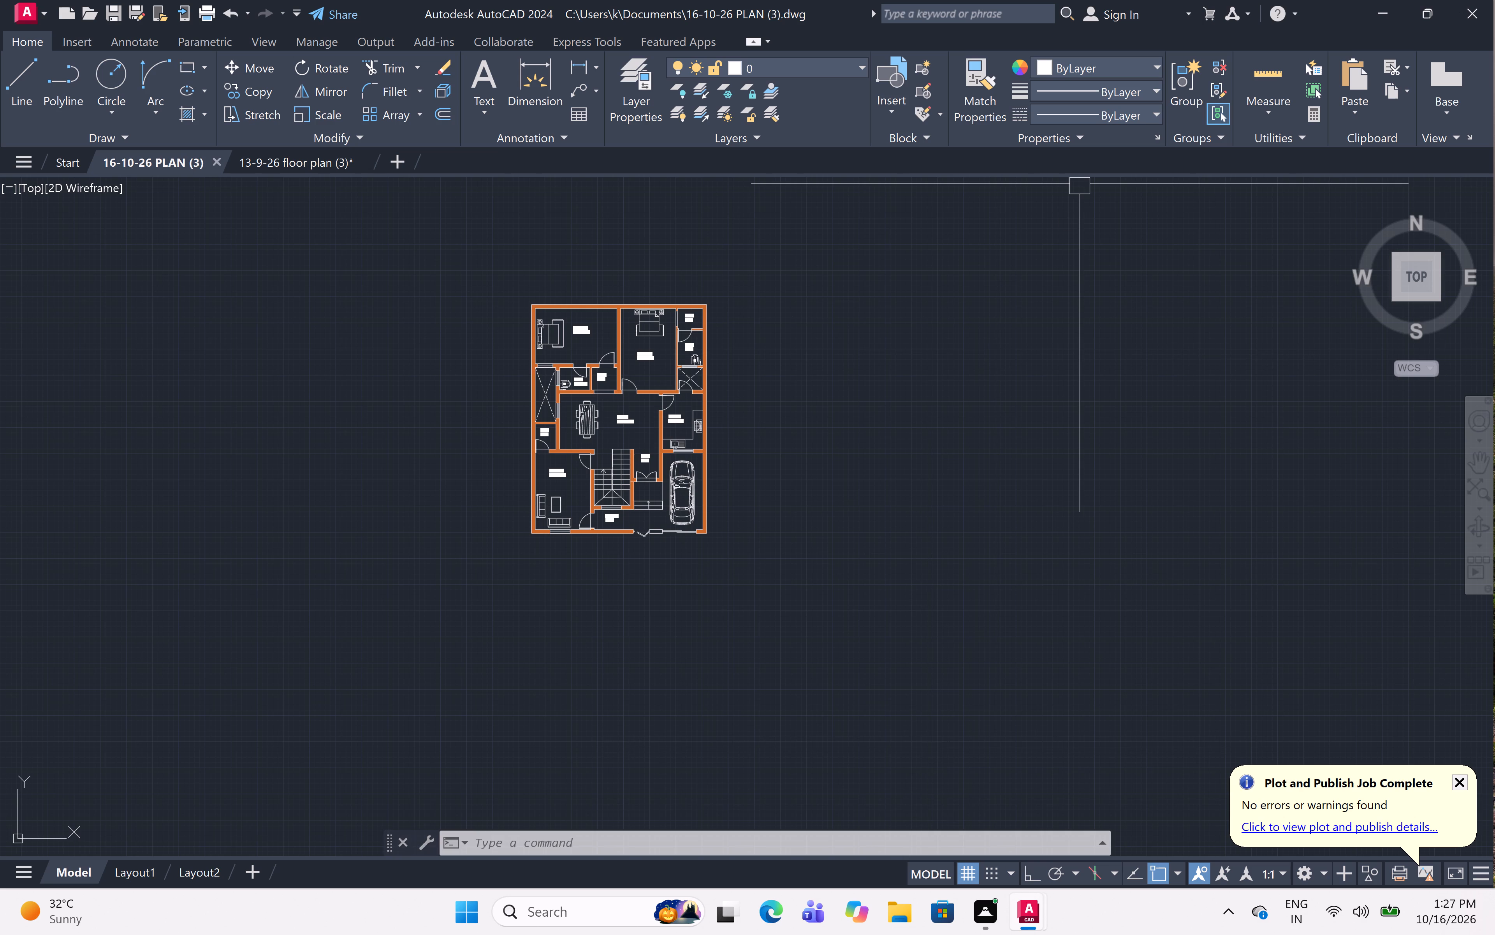
Quit AutoCAD, closing both the saved plan and the open 13-9-26 floor plan (3) drawing.
{"action": "left_click", "coordinate": [1469, 11]}
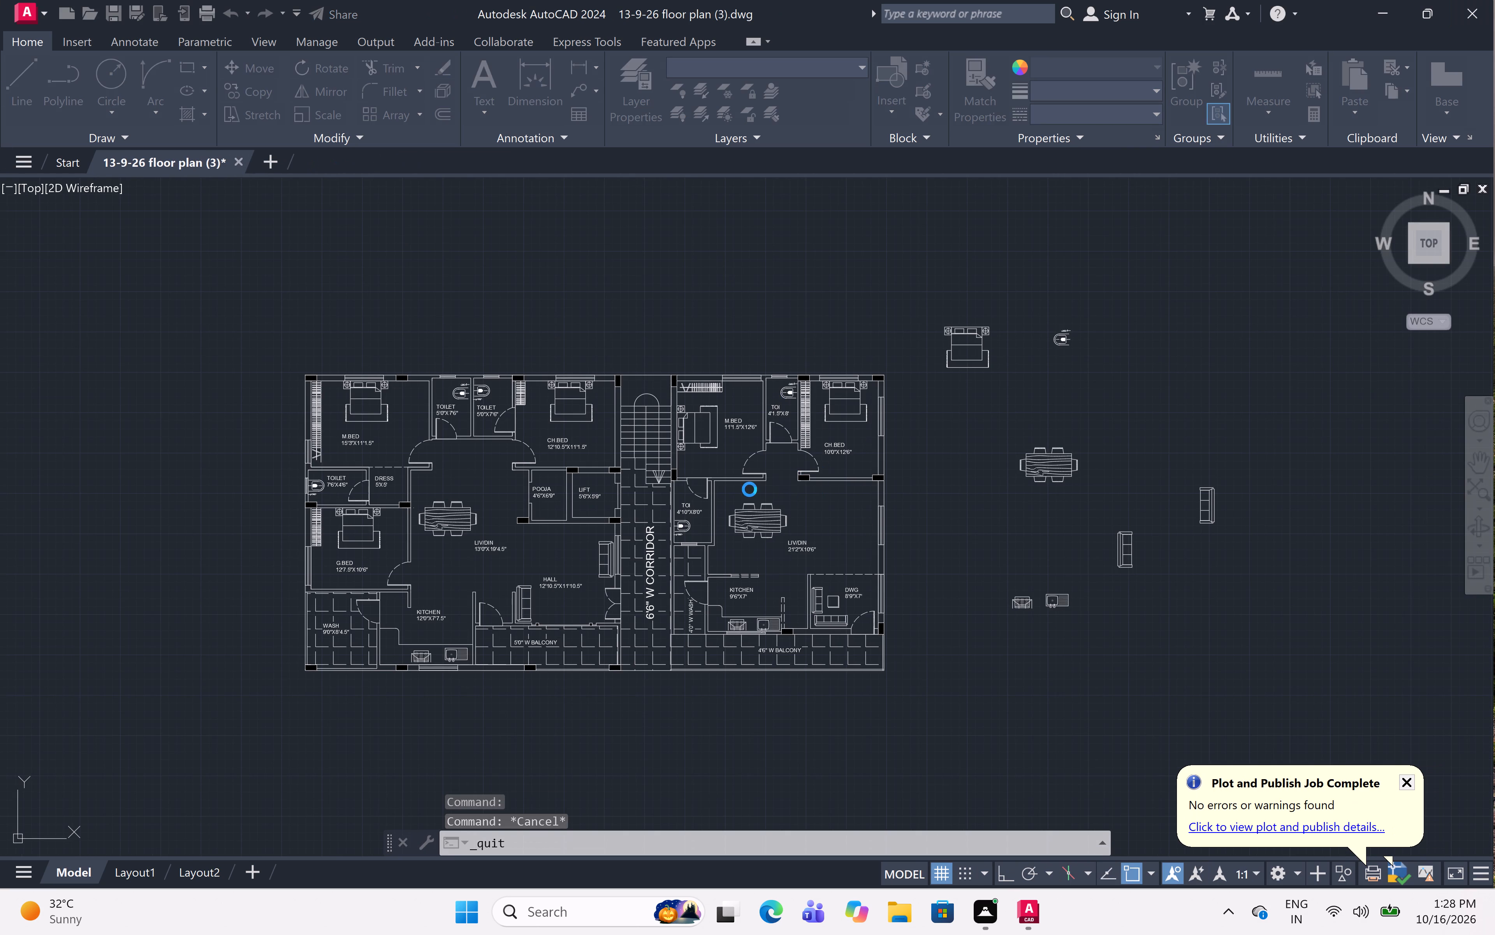
{"action": "left_click", "coordinate": [707, 517]}
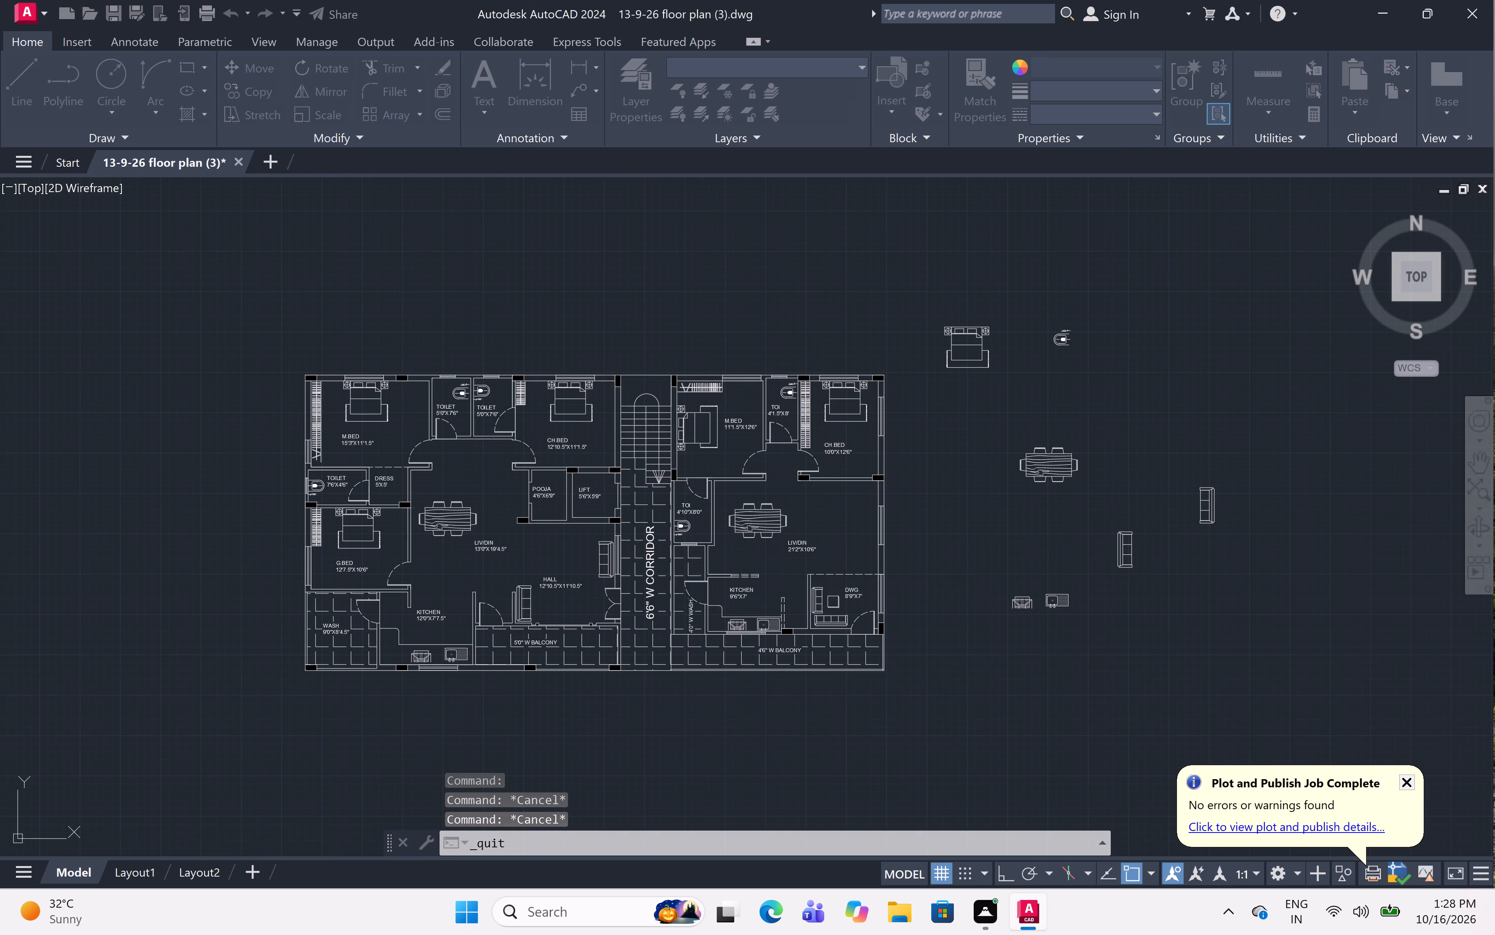